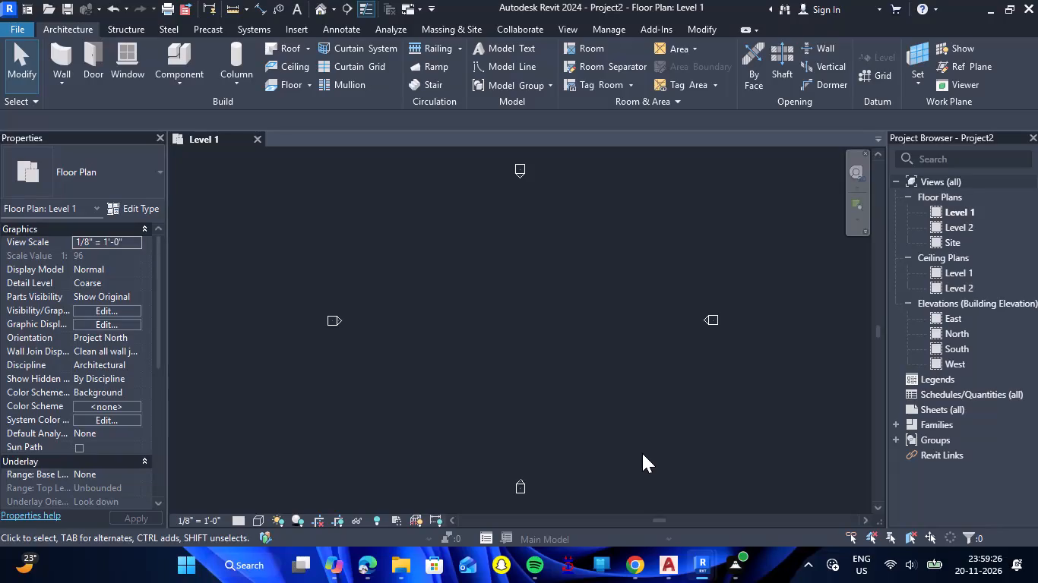
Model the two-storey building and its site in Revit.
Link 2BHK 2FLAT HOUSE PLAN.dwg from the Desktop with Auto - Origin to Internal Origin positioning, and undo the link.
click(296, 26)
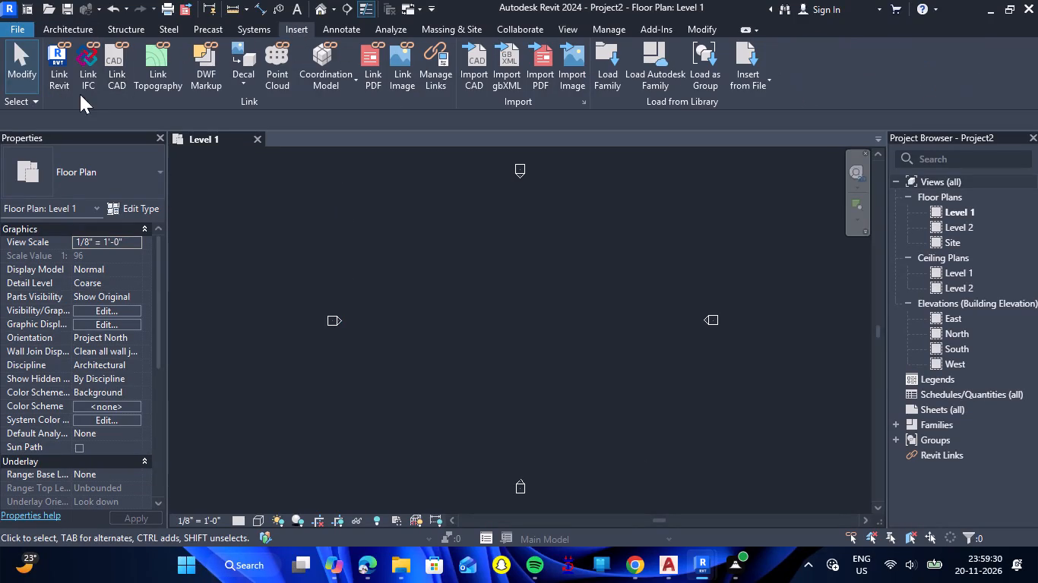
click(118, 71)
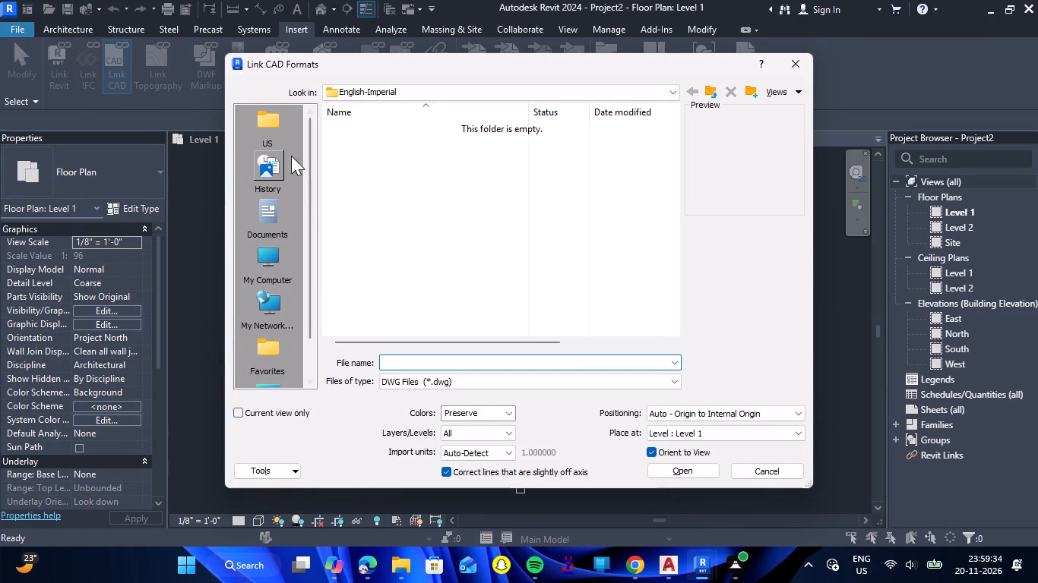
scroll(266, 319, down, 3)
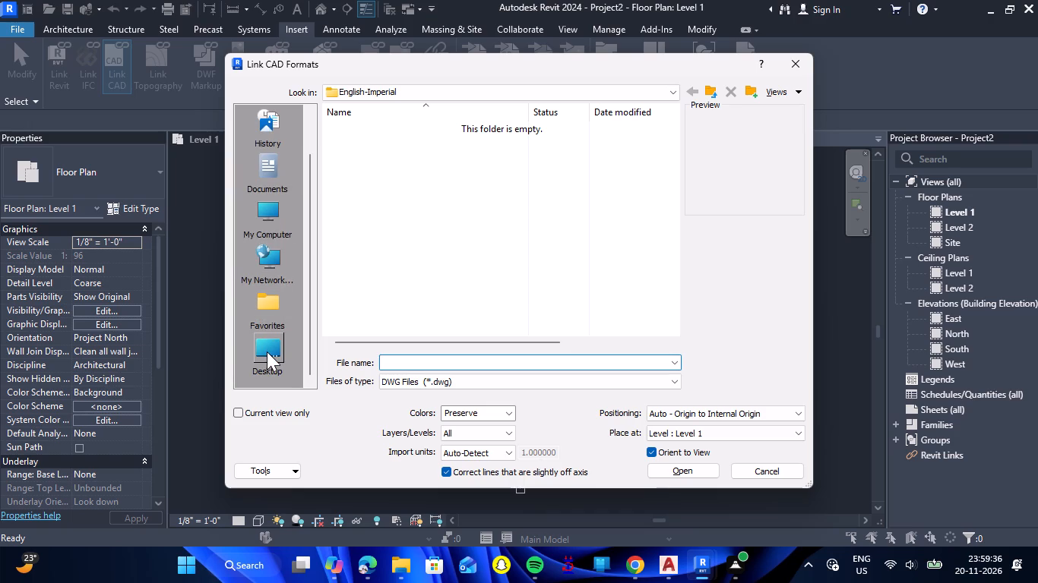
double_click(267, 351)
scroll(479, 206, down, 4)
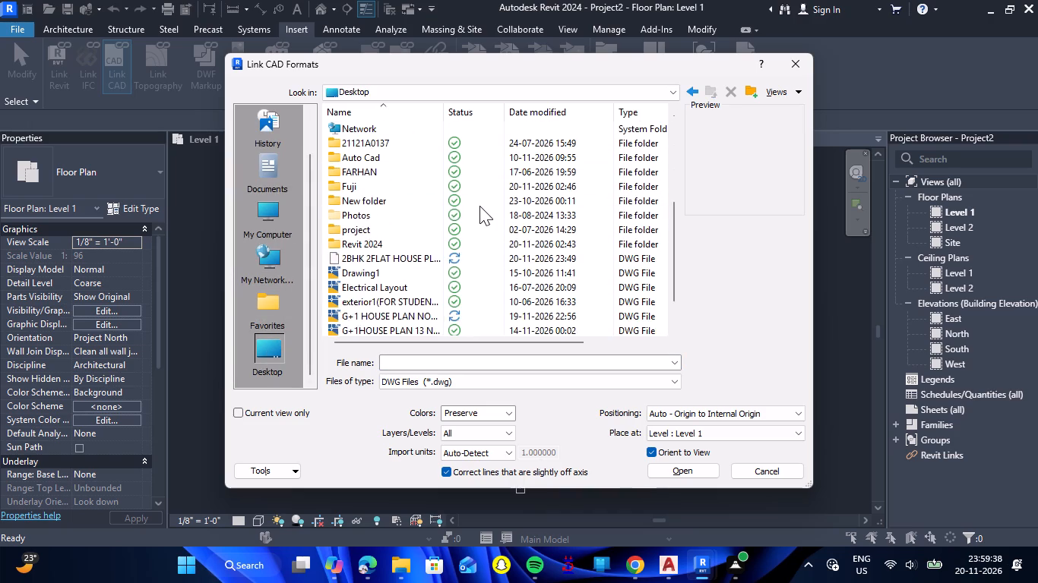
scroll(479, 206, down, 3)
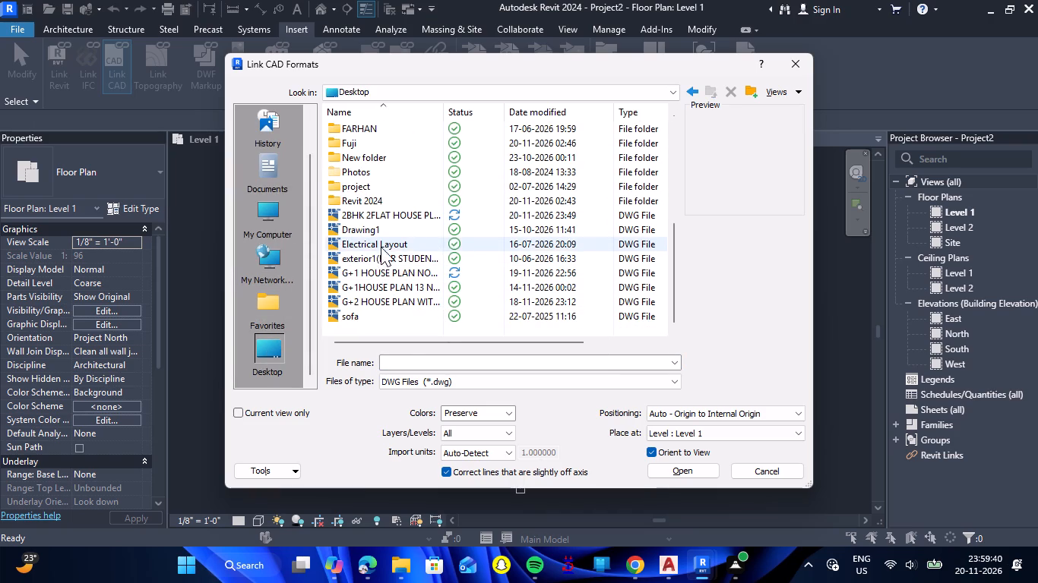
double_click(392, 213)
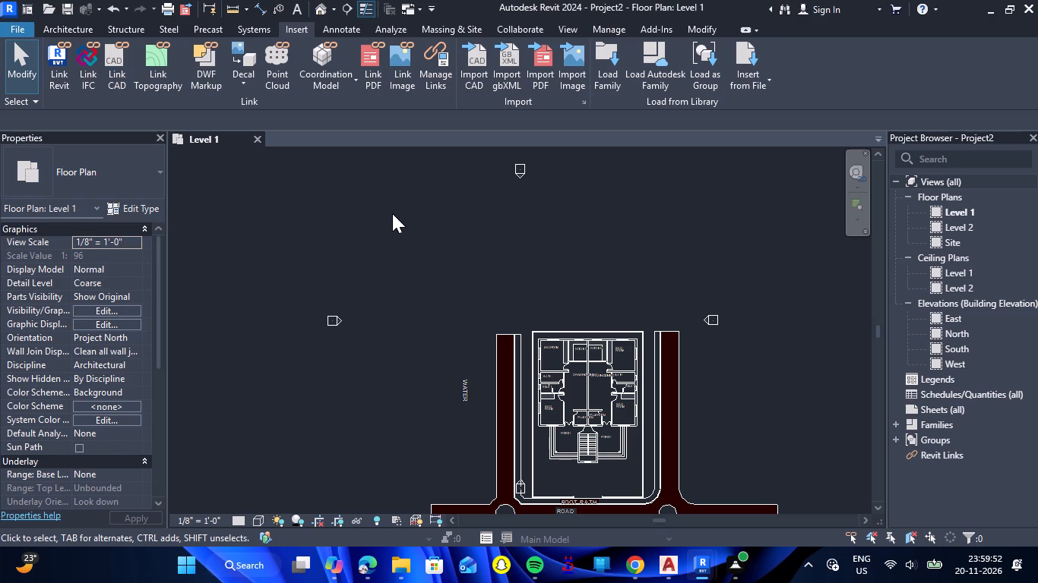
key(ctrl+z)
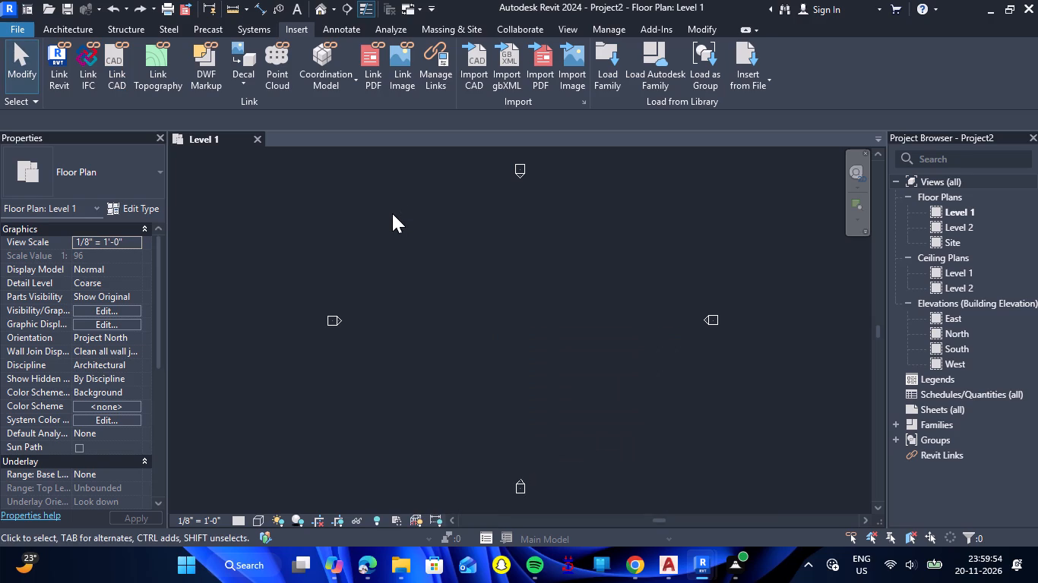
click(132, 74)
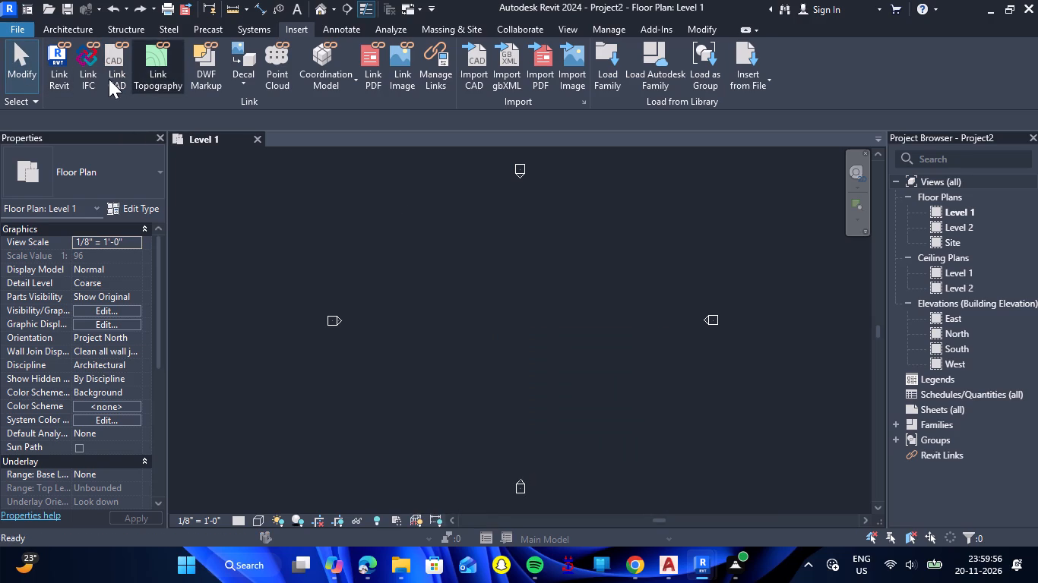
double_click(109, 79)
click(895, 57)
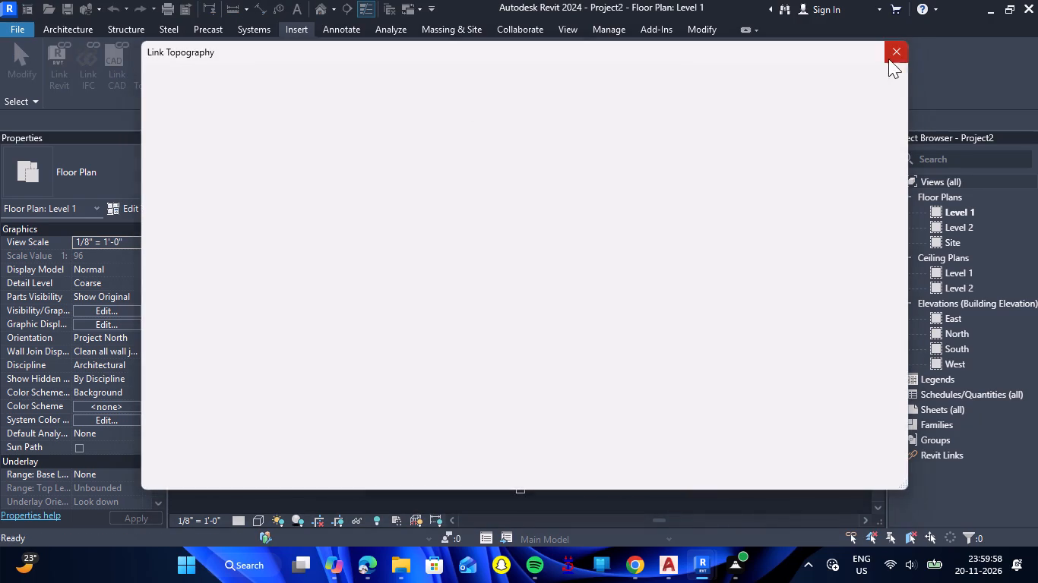
Link 2BHK 2FLAT HOUSE PLAN.dwg from the Desktop at Level 1 with Auto - Center to Center positioning.
click(116, 68)
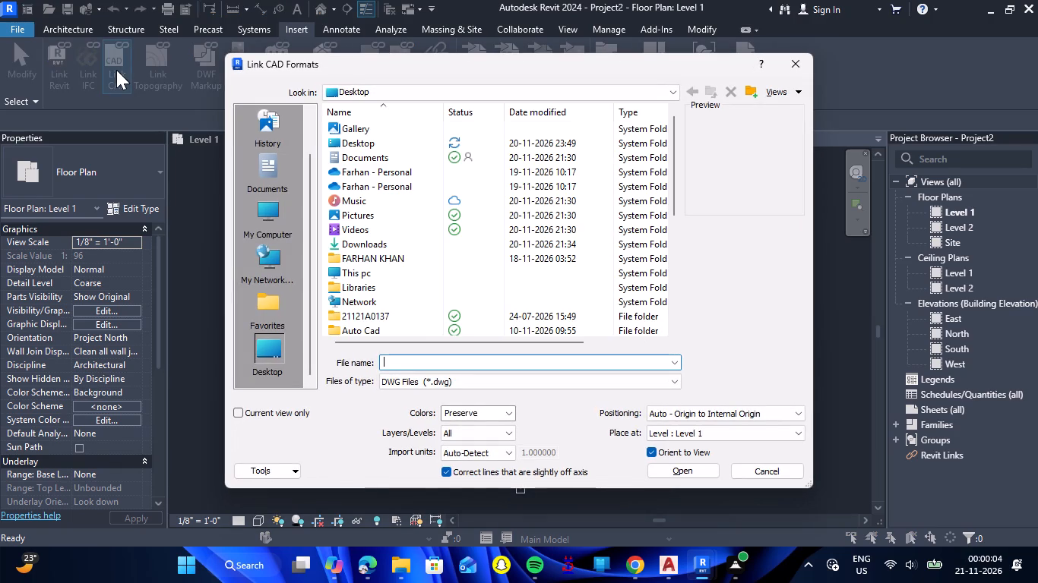
scroll(492, 257, down, 7)
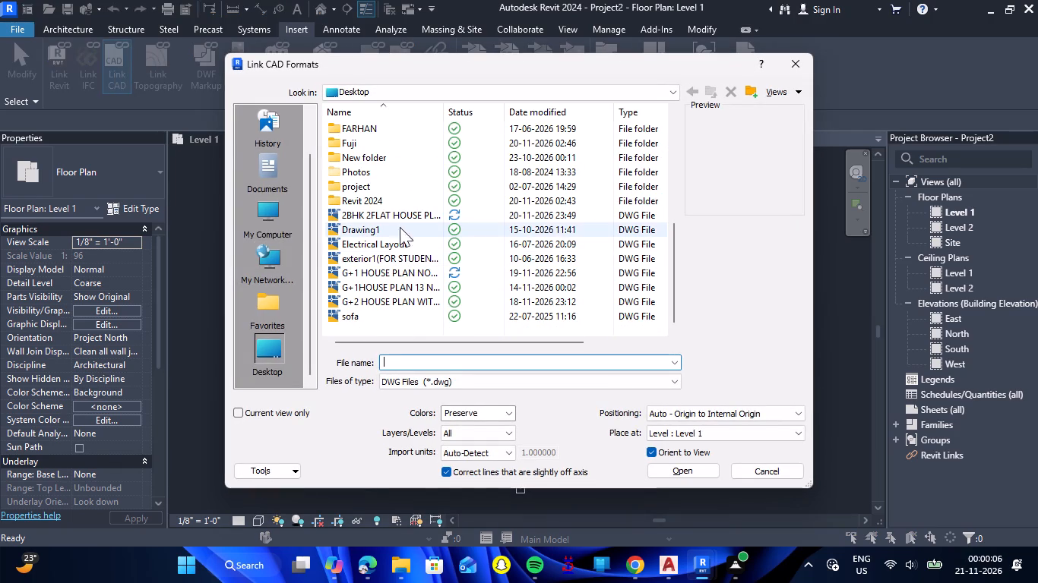
click(401, 220)
click(746, 405)
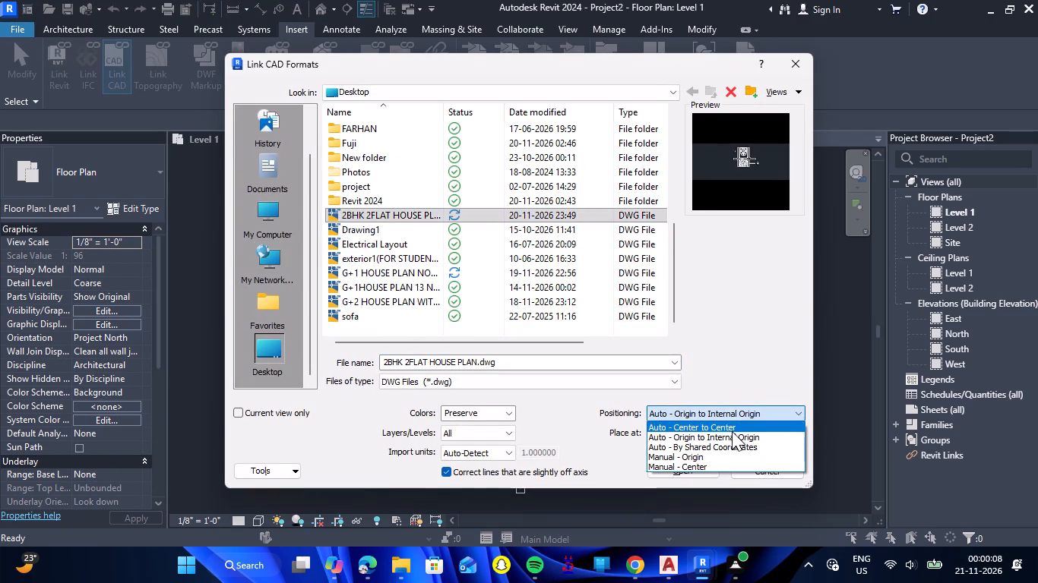
click(732, 431)
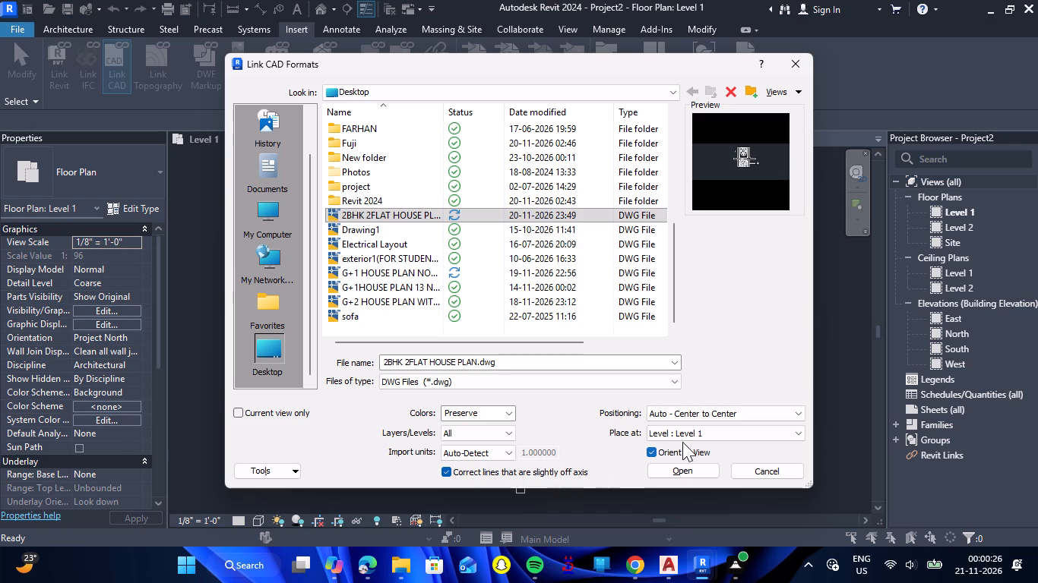
click(698, 471)
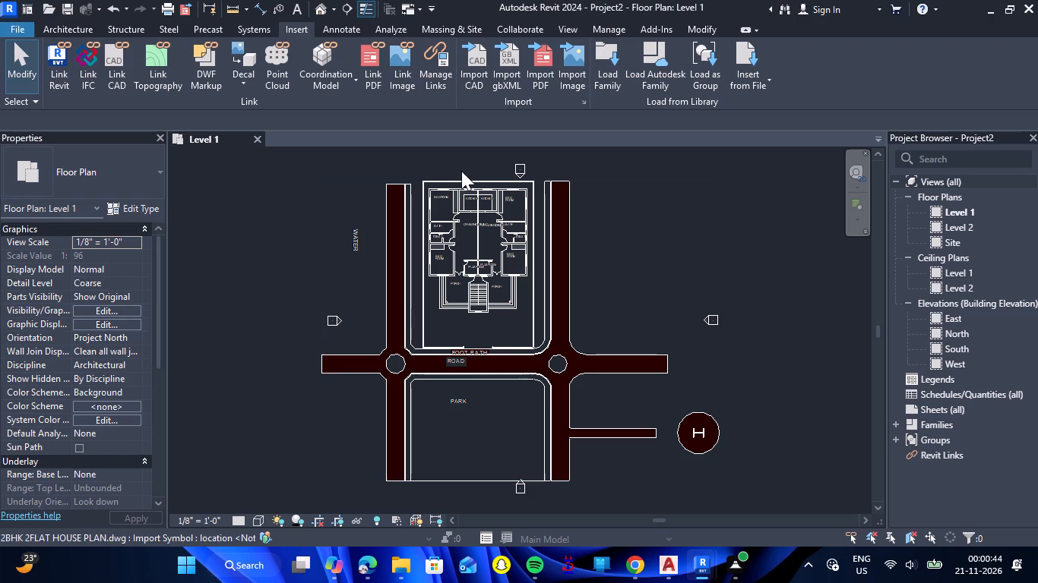
Open the North elevation and set the Level 2 elevation to 10' 6".
scroll(437, 166, up, 2)
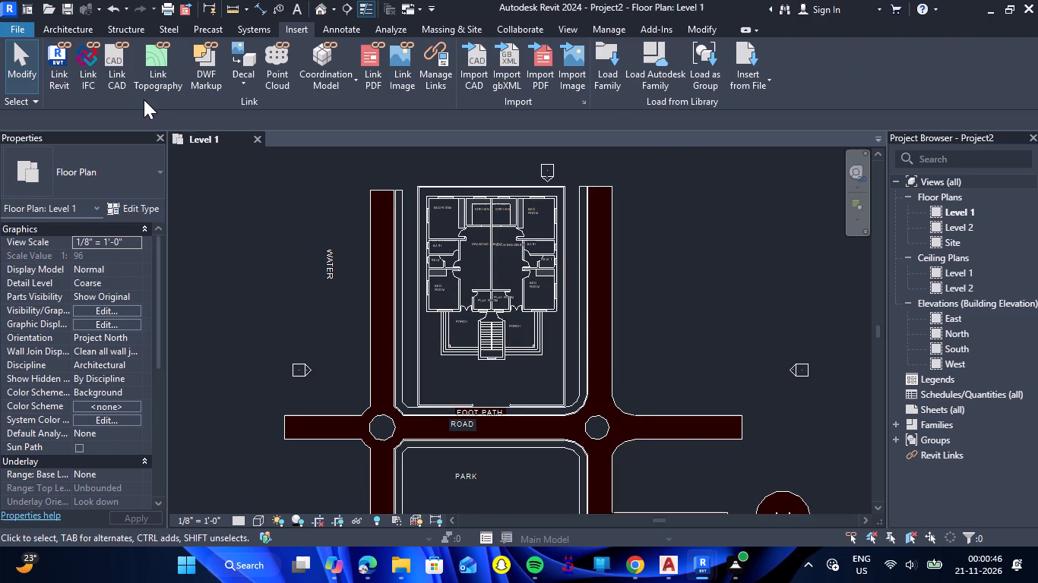
click(61, 24)
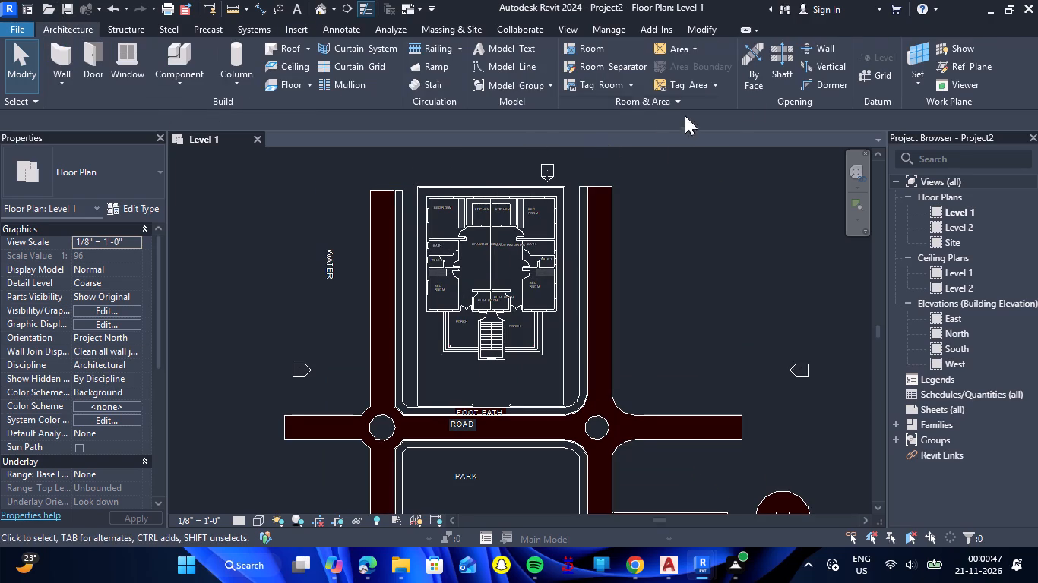
double_click(960, 336)
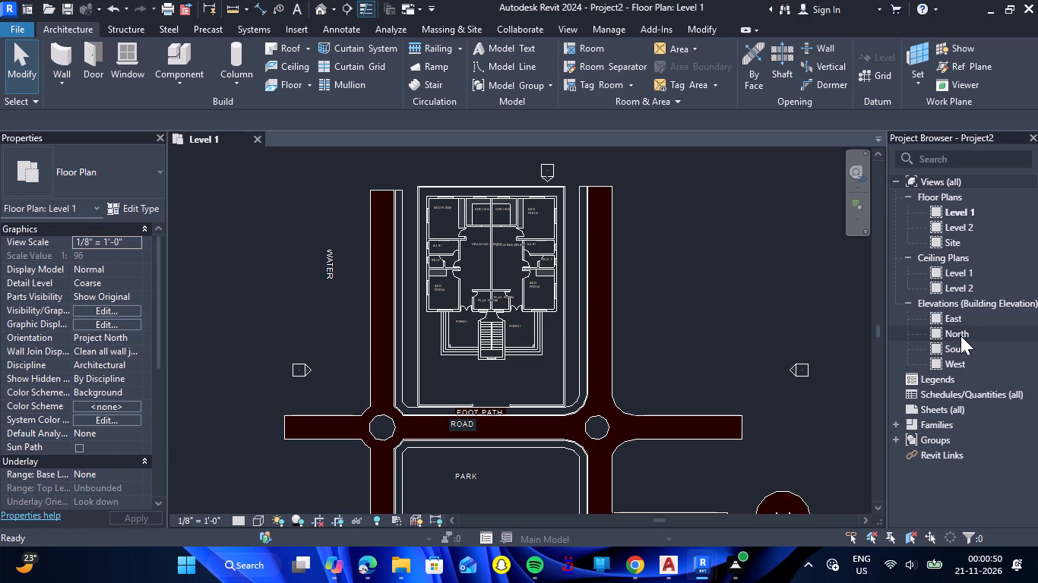
scroll(809, 310, up, 2)
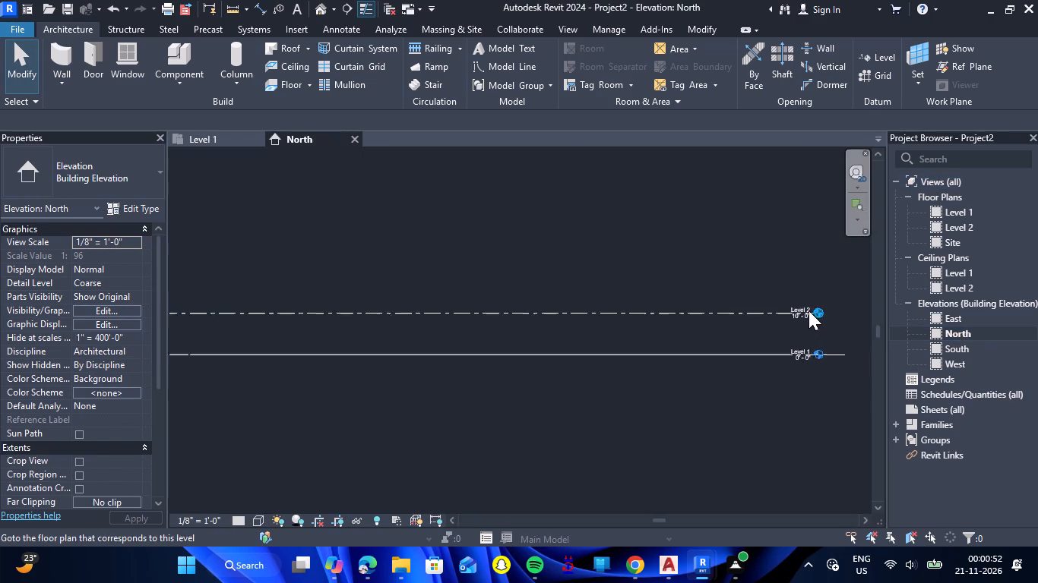
scroll(809, 310, up, 4)
click(800, 320)
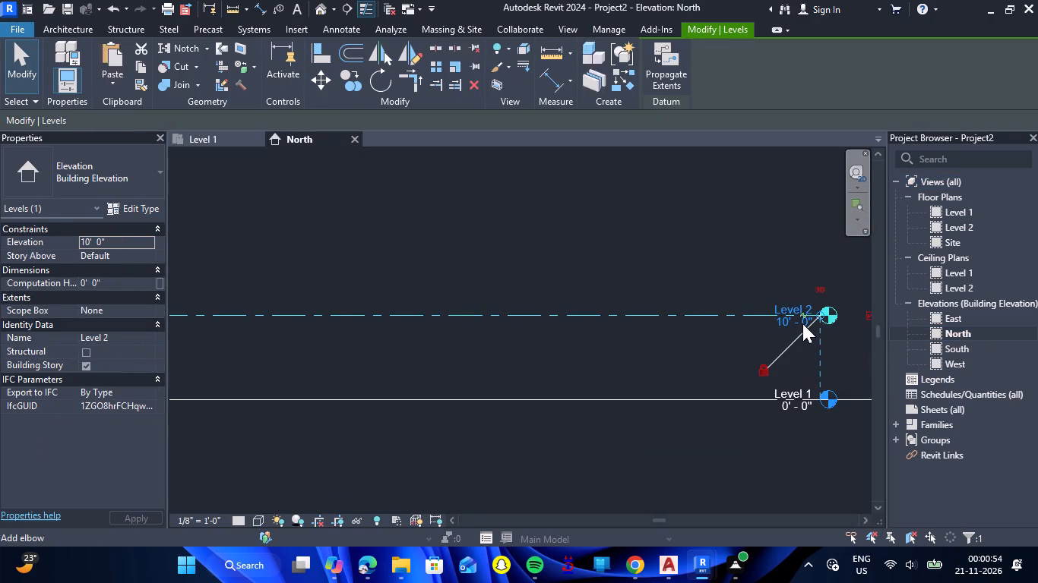
click(804, 319)
click(806, 339)
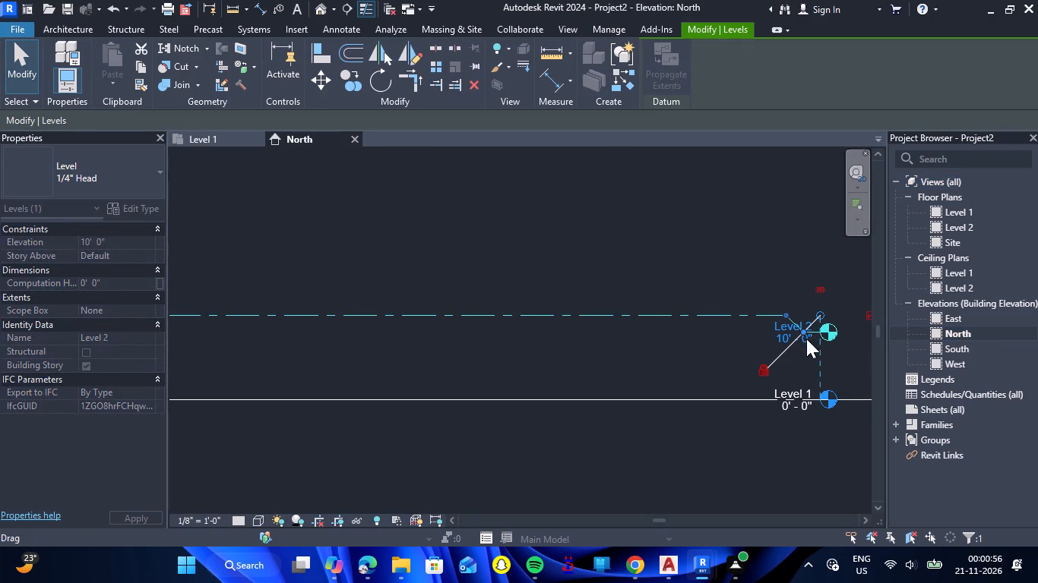
scroll(806, 337, up, 6)
double_click(744, 313)
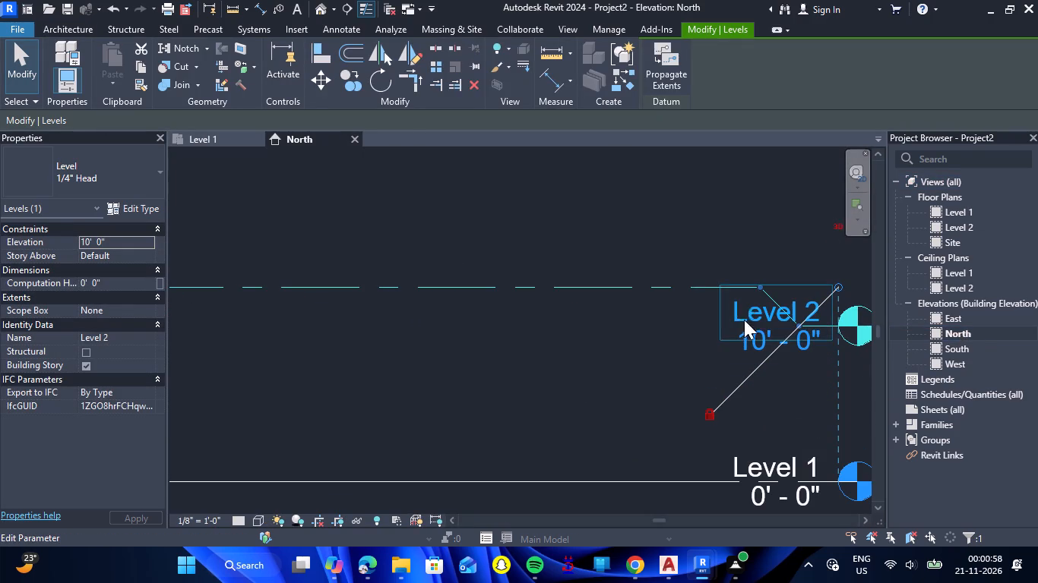
click(748, 338)
text(10'6)
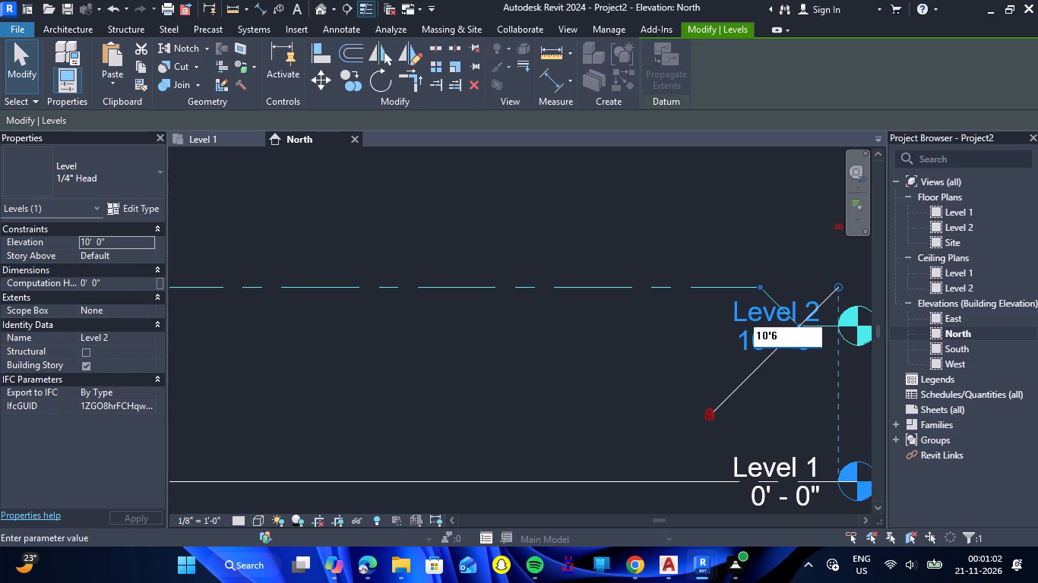
key(shift+quotedbl)
key(Return)
click(601, 358)
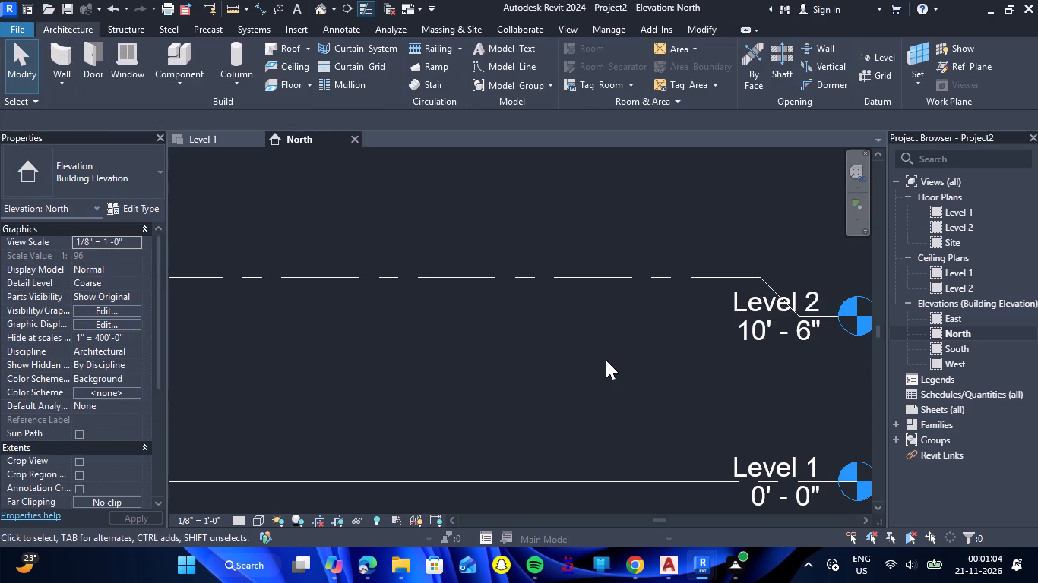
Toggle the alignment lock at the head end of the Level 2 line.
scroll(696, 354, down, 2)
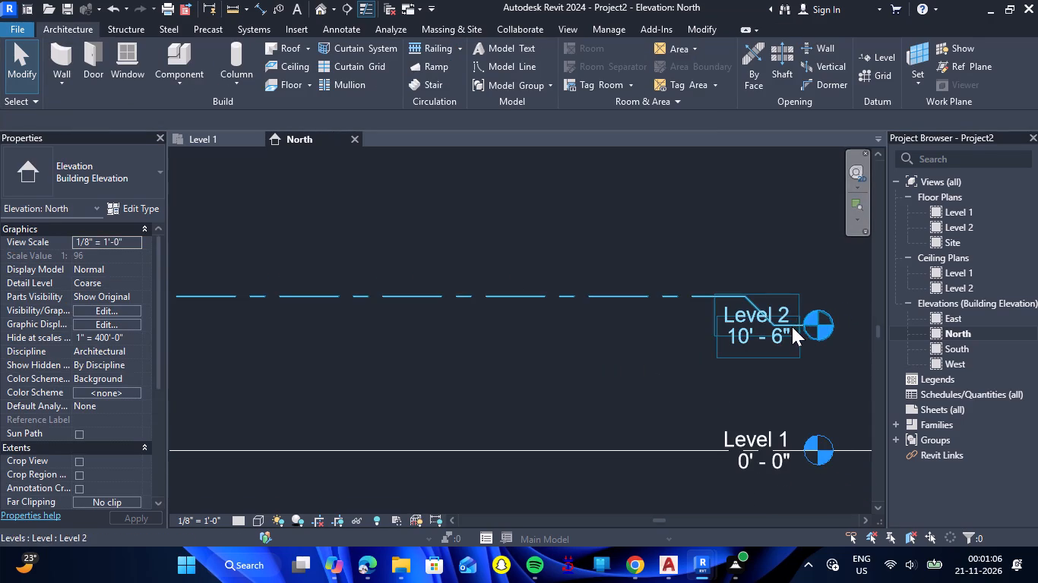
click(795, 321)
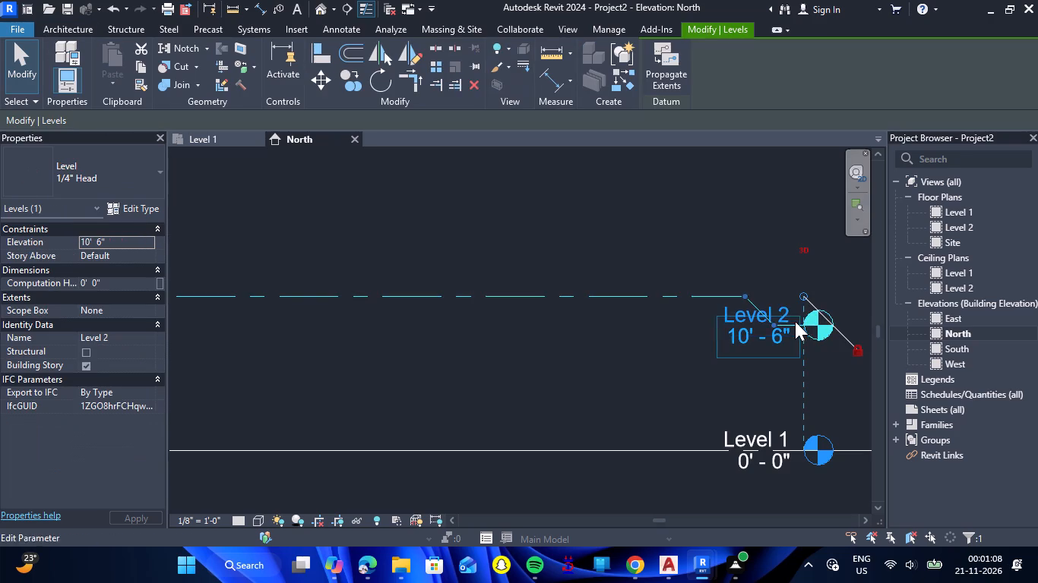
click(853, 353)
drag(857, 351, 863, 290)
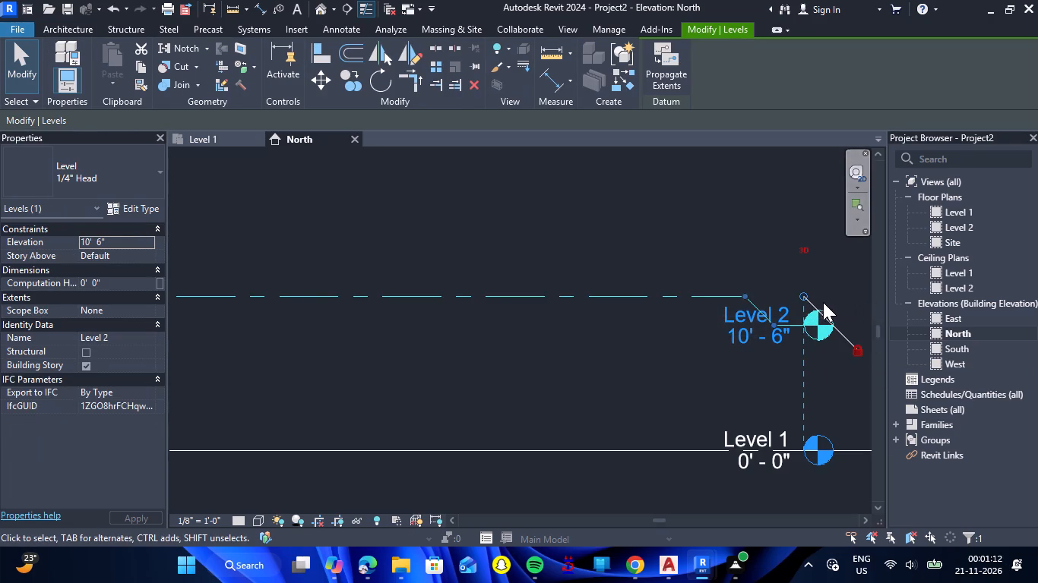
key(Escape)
Return to the Level 1 floor plan and examine the room and wall layout of the linked house plan.
scroll(611, 311, down, 11)
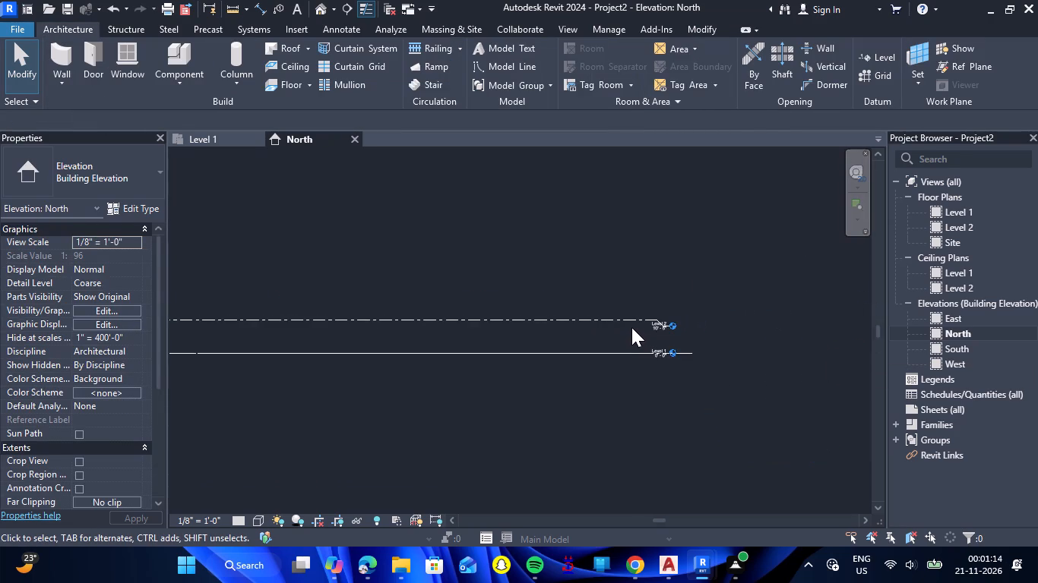
scroll(631, 328, down, 4)
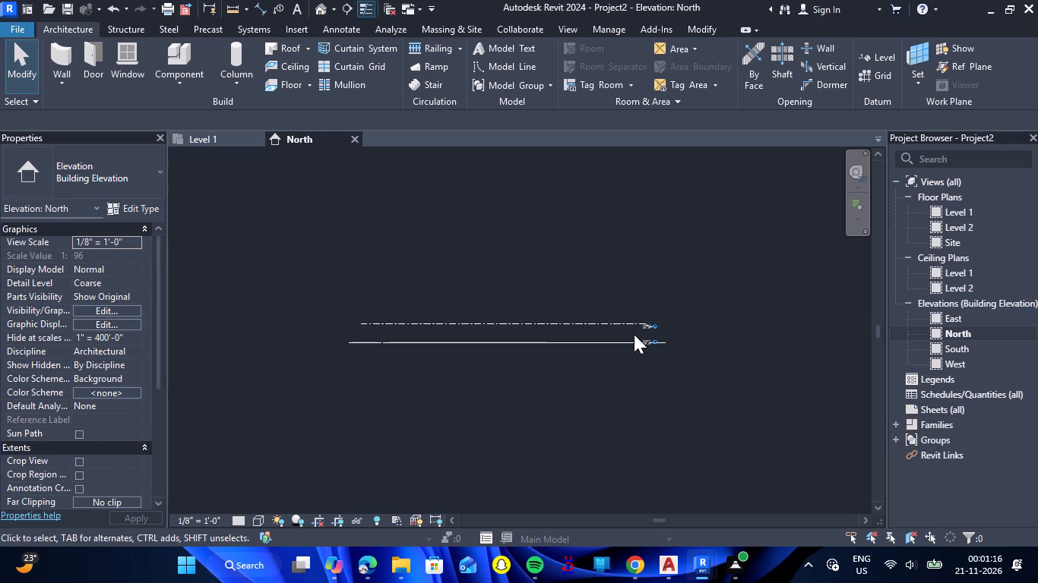
click(198, 130)
click(199, 143)
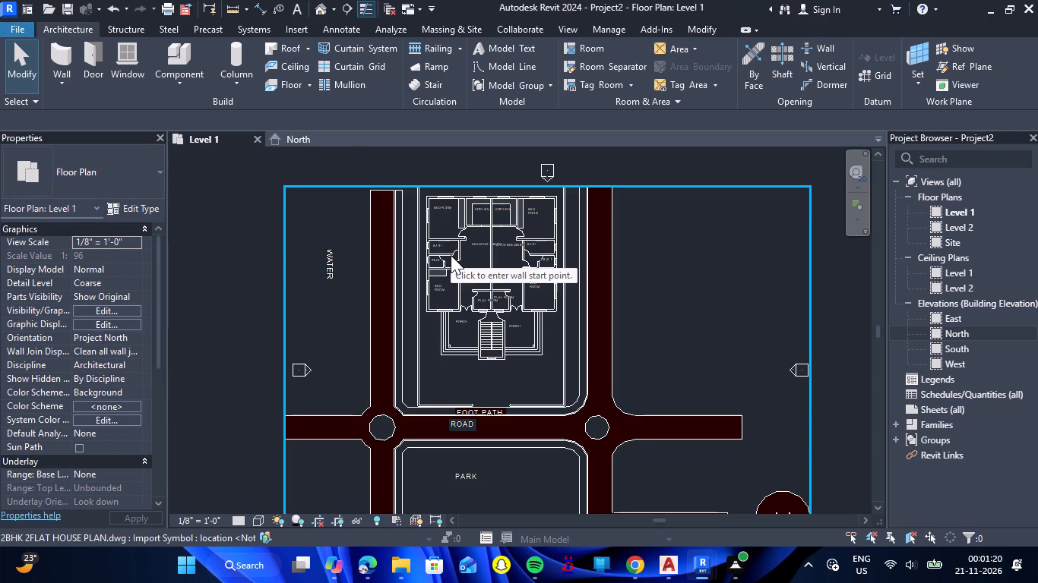
scroll(442, 255, down, 1)
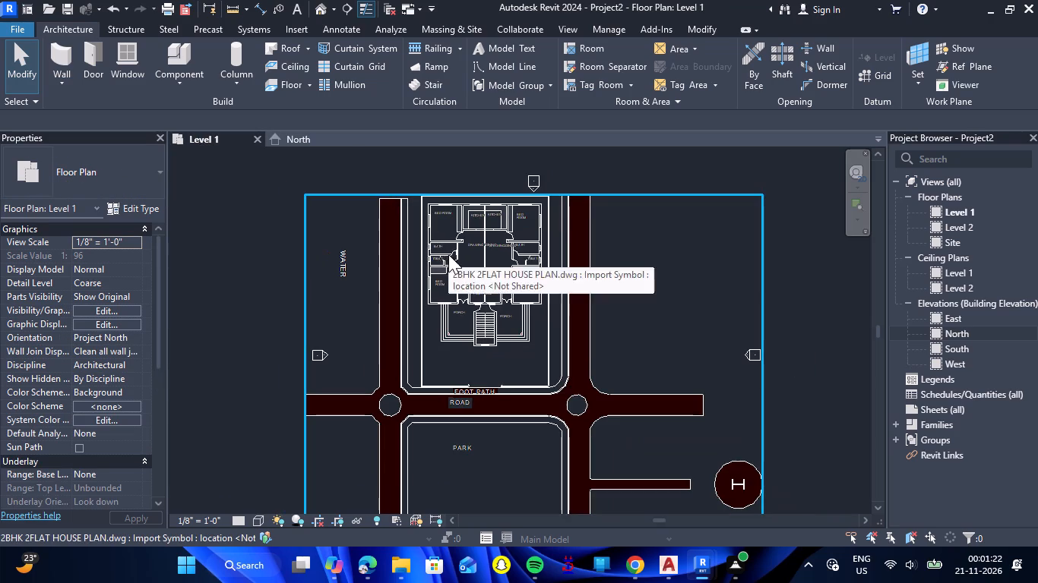
scroll(409, 189, up, 4)
scroll(409, 189, down, 2)
scroll(489, 180, up, 5)
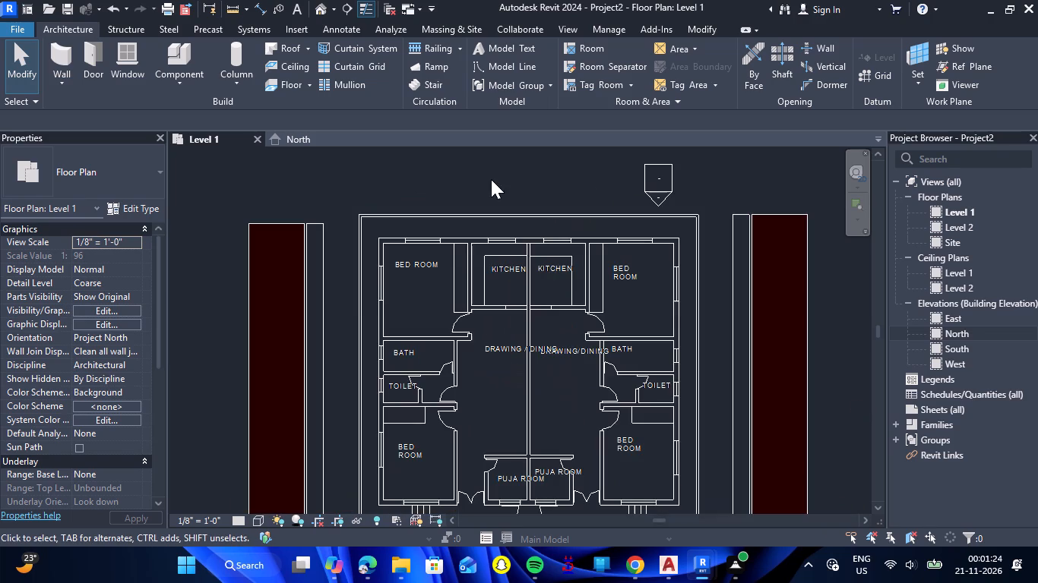
scroll(334, 164, down, 2)
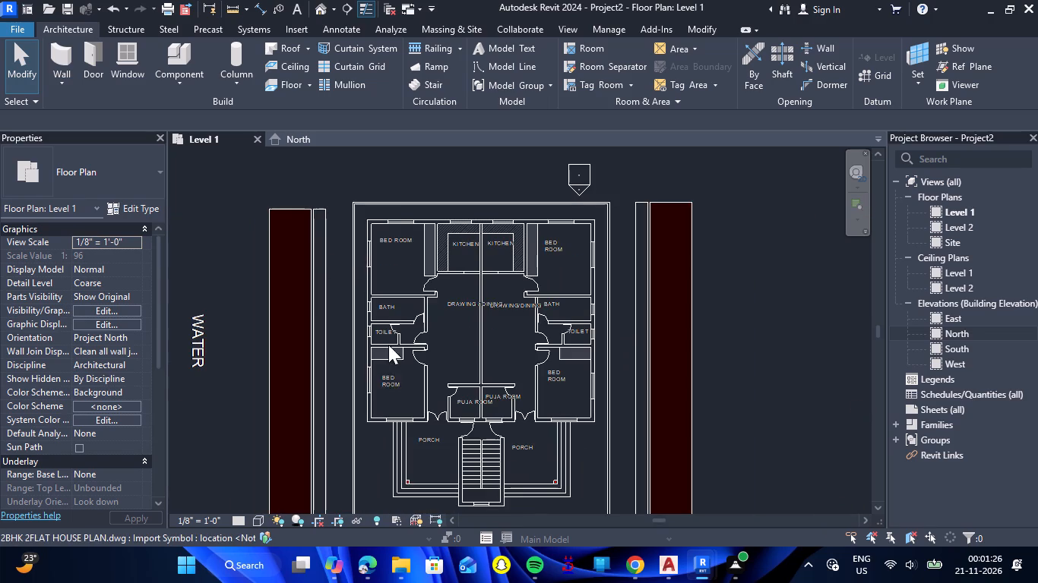
scroll(391, 335, down, 4)
scroll(413, 331, up, 4)
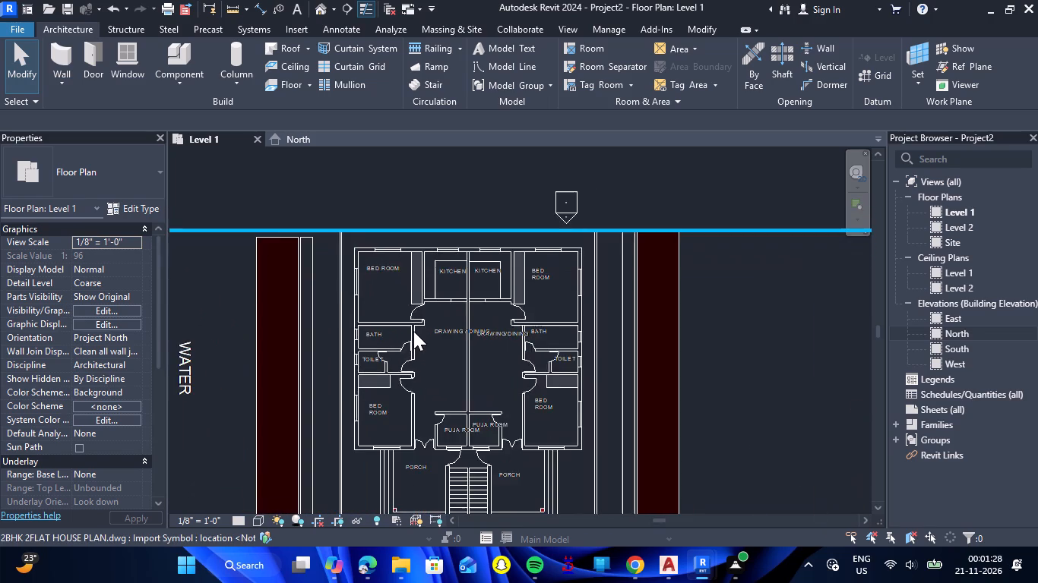
scroll(357, 228, up, 3)
Start the Wall tool and save the project on the Desktop as 2BHK 2FLAT HOUSE PLAN REVIT NOV 20.
click(71, 58)
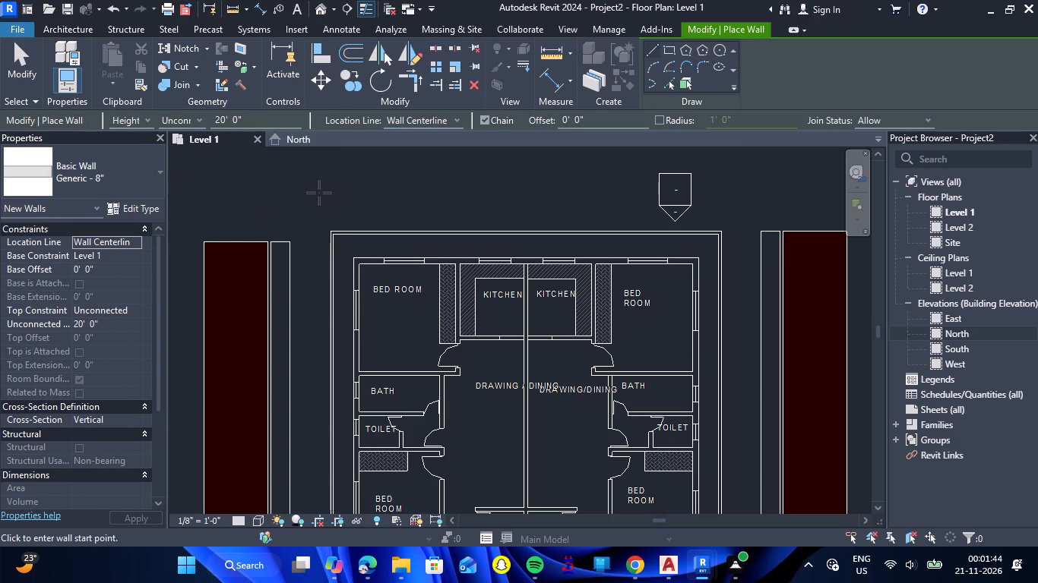
key(ctrl+s)
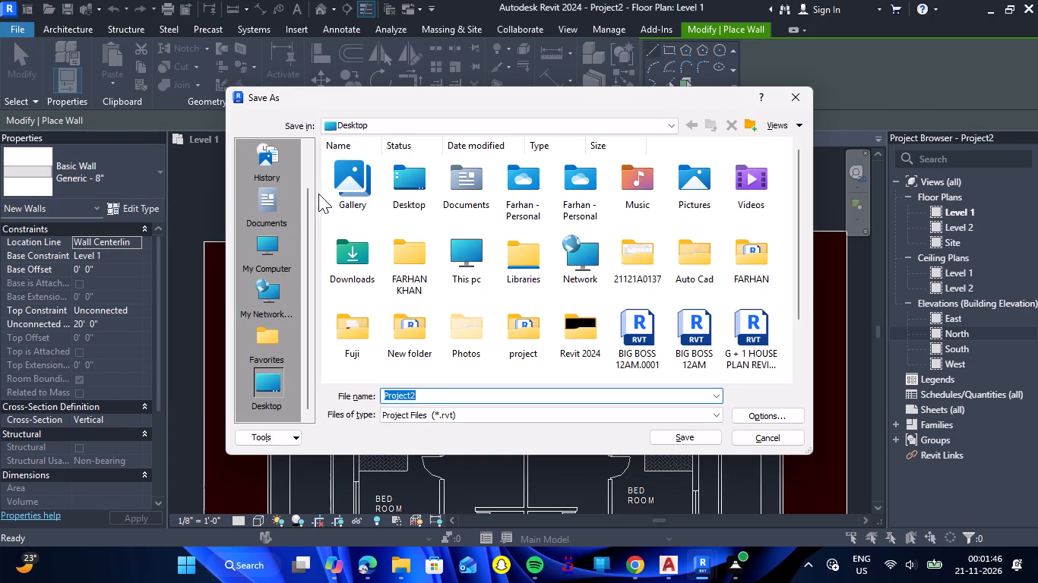
key(BackSpace)
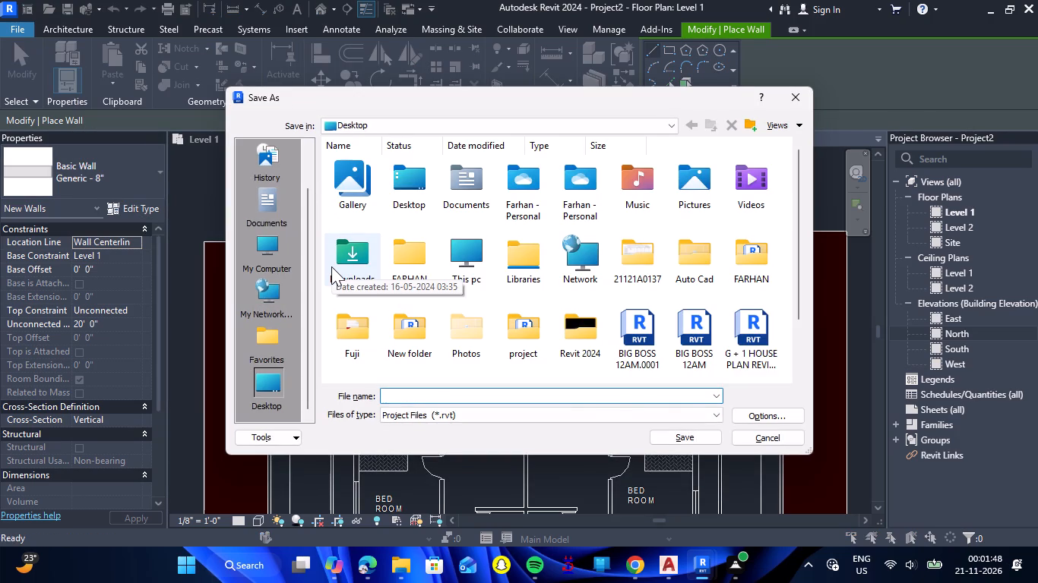
key(2)
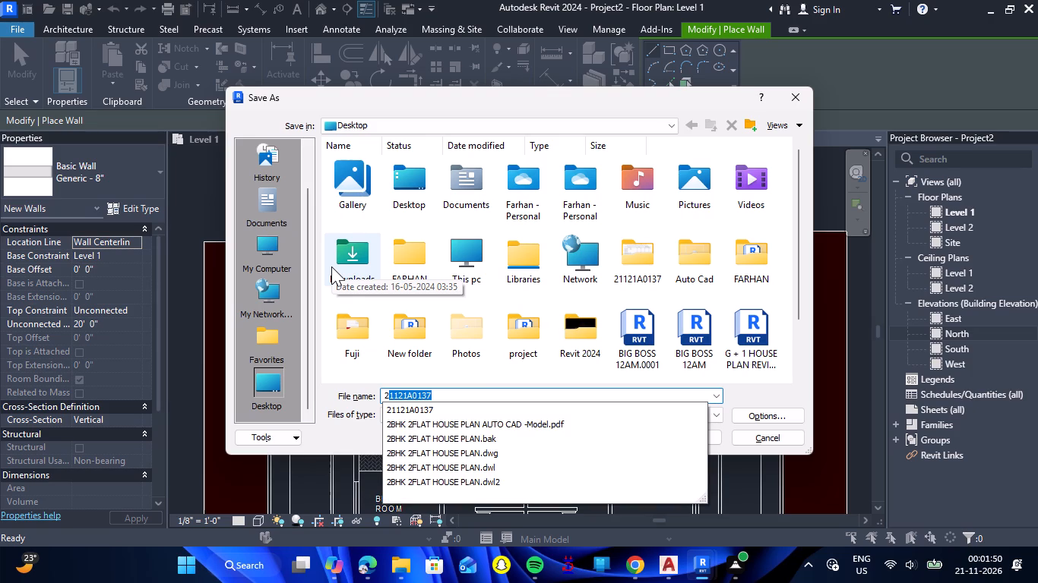
key(Down)
key(Down)
key(BackSpace)
key(BackSpace)
key(BackSpace)
key(BackSpace)
key(BackSpace)
key(BackSpace)
key(BackSpace)
key(BackSpace)
key(BackSpace)
key(BackSpace)
key(BackSpace)
key(BackSpace)
key(BackSpace)
key(BackSpace)
key(BackSpace)
key(BackSpace)
key(BackSpace)
key(BackSpace)
key(BackSpace)
key(BackSpace)
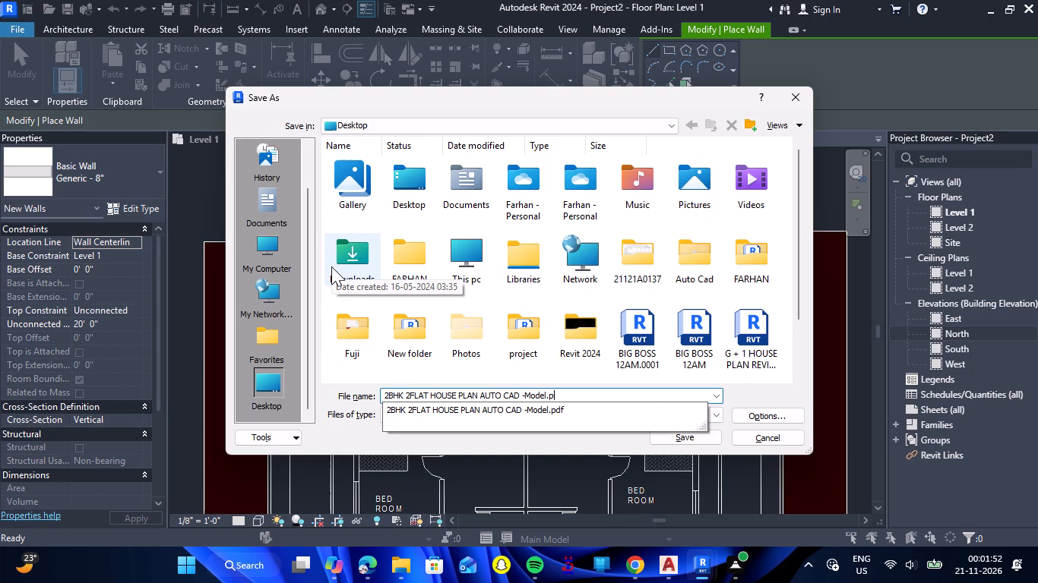
key(space)
text(REVO)
key(BackSpace)
text(IT NOV)
key(space)
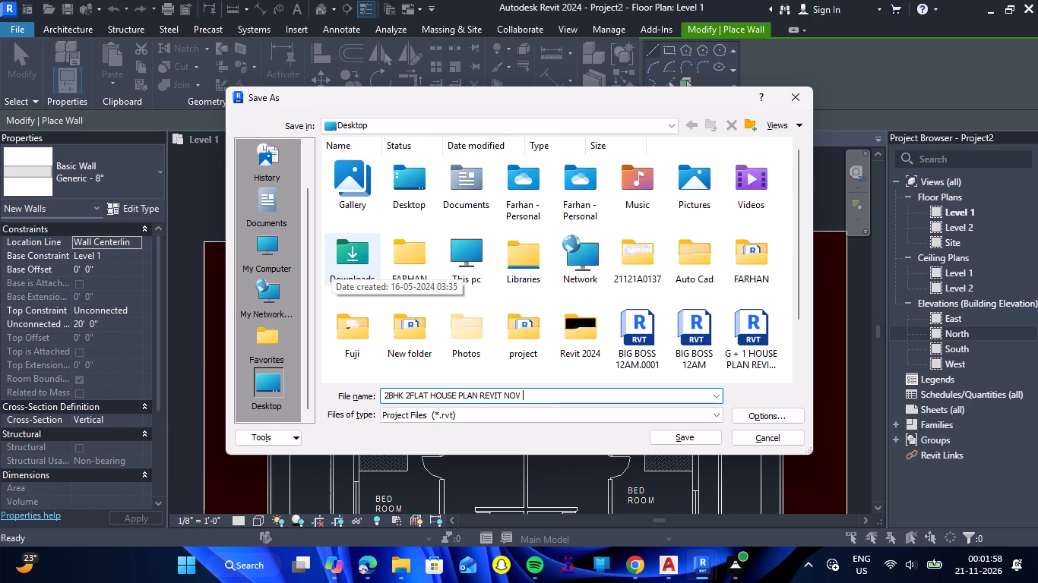
key(3)
key(BackSpace)
text(20)
key(space)
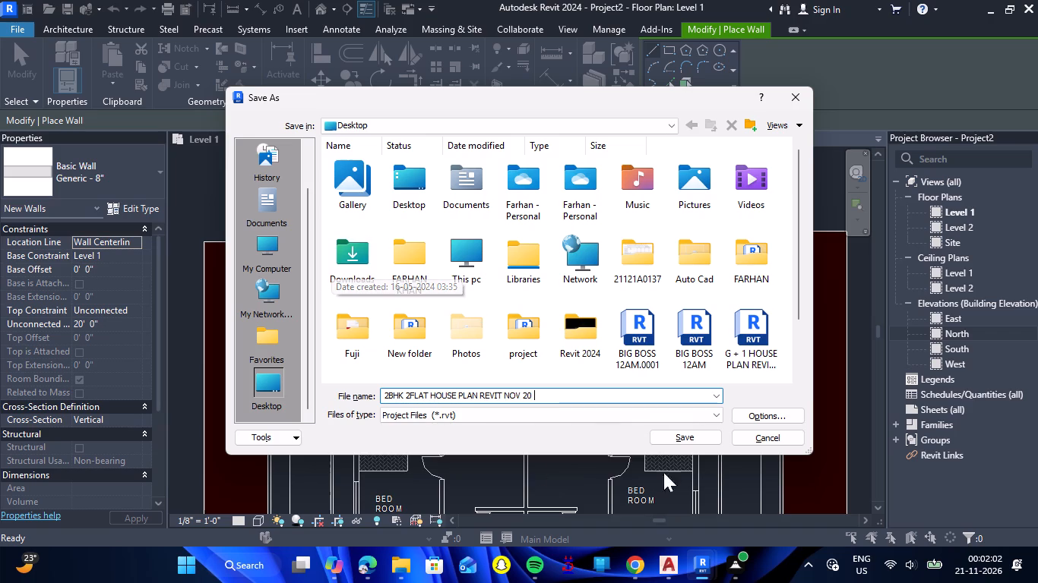
scroll(511, 275, down, 6)
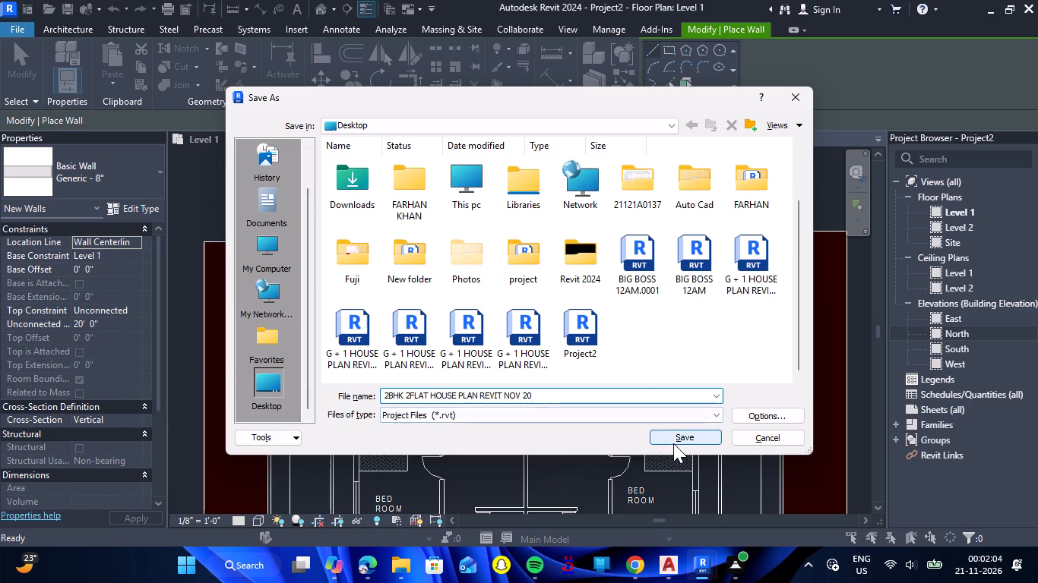
click(673, 443)
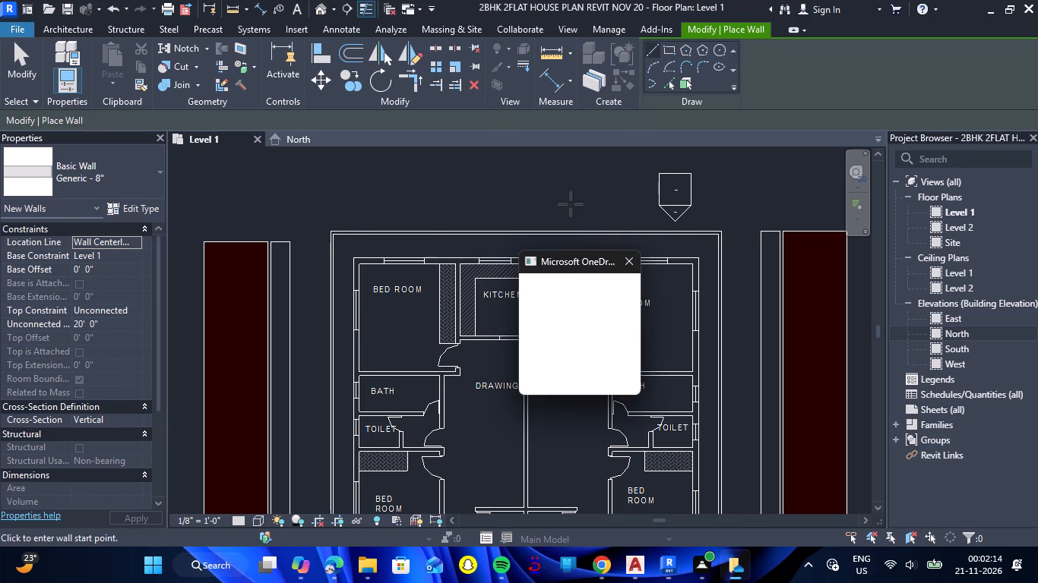
click(630, 261)
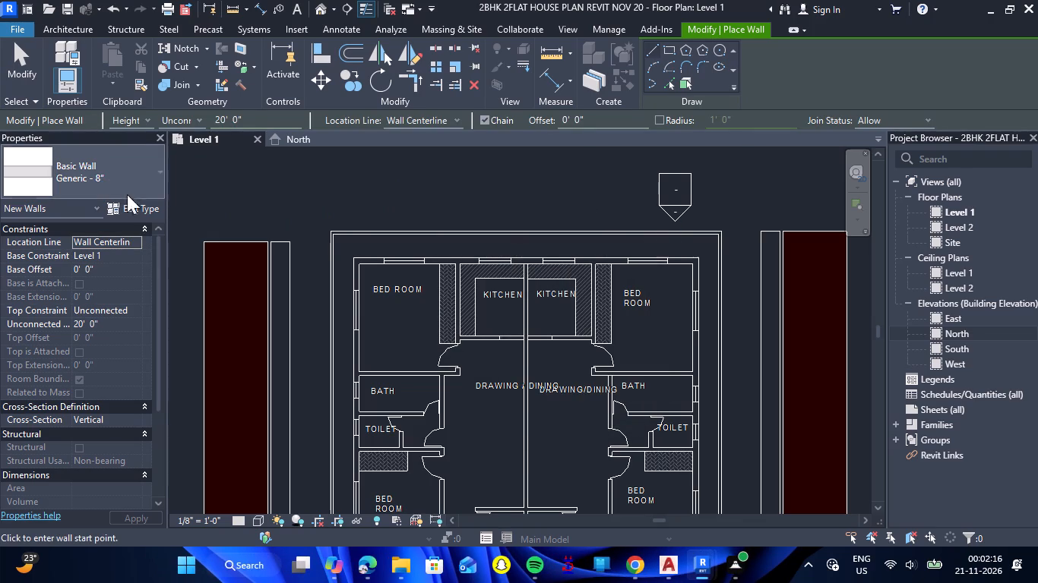
Duplicate the Generic - 8" basic wall type under the name Generic - 9".
click(131, 207)
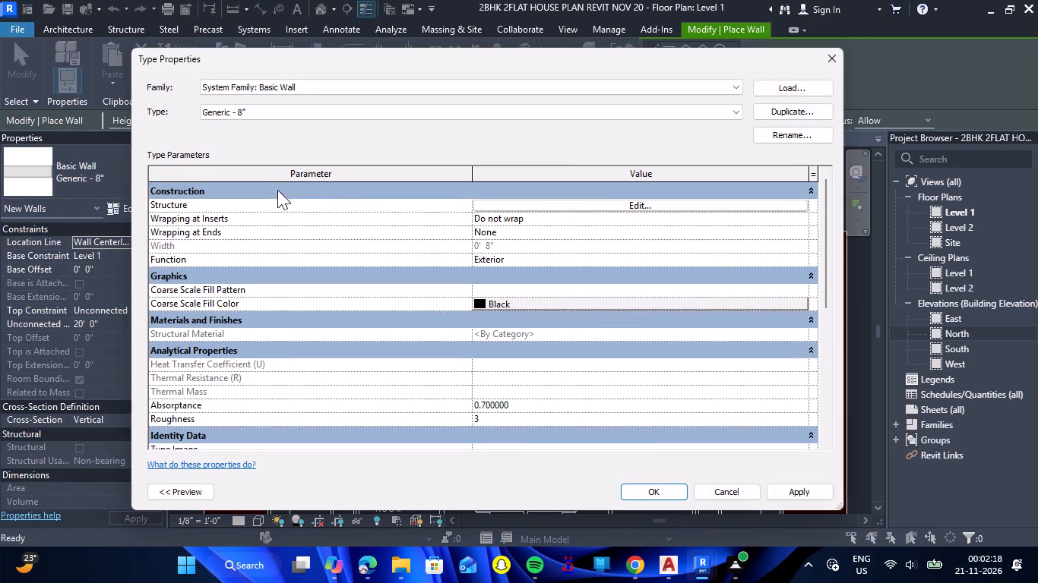
click(790, 109)
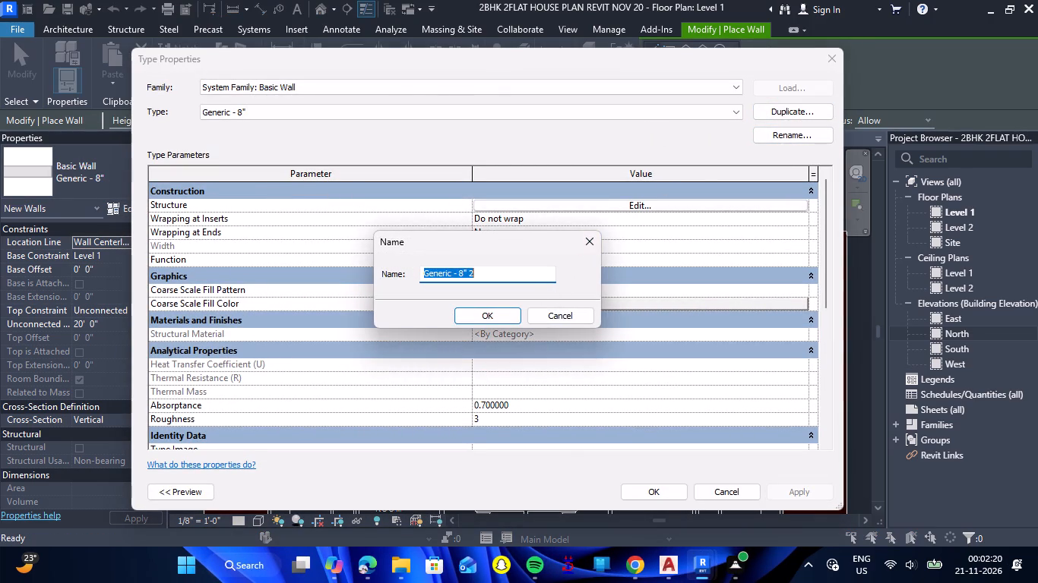
click(525, 278)
key(BackSpace)
key(BackSpace)
key(BackSpace)
key(BackSpace)
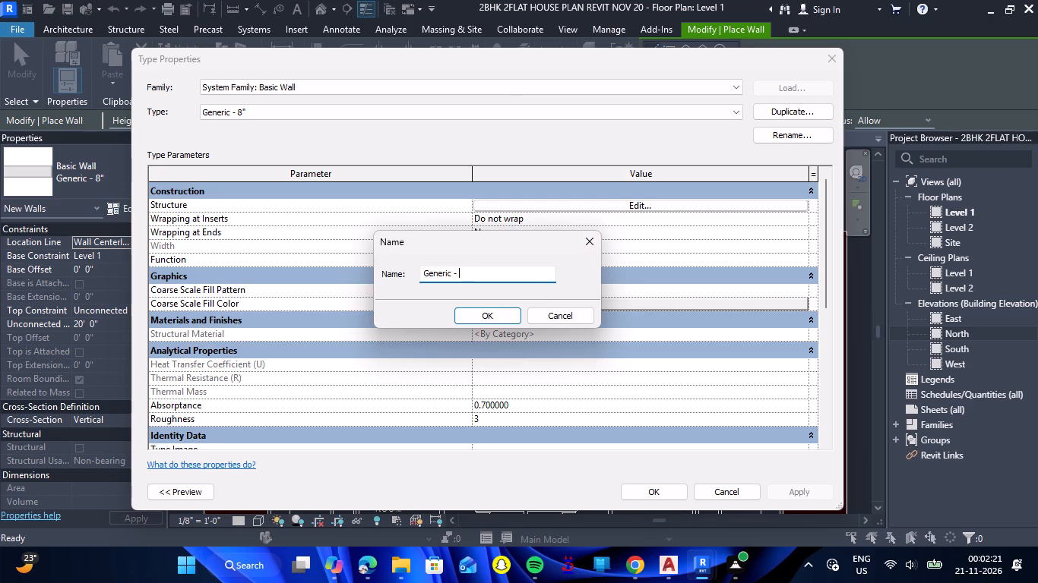
key(9)
key(shift+quotedbl)
key(Return)
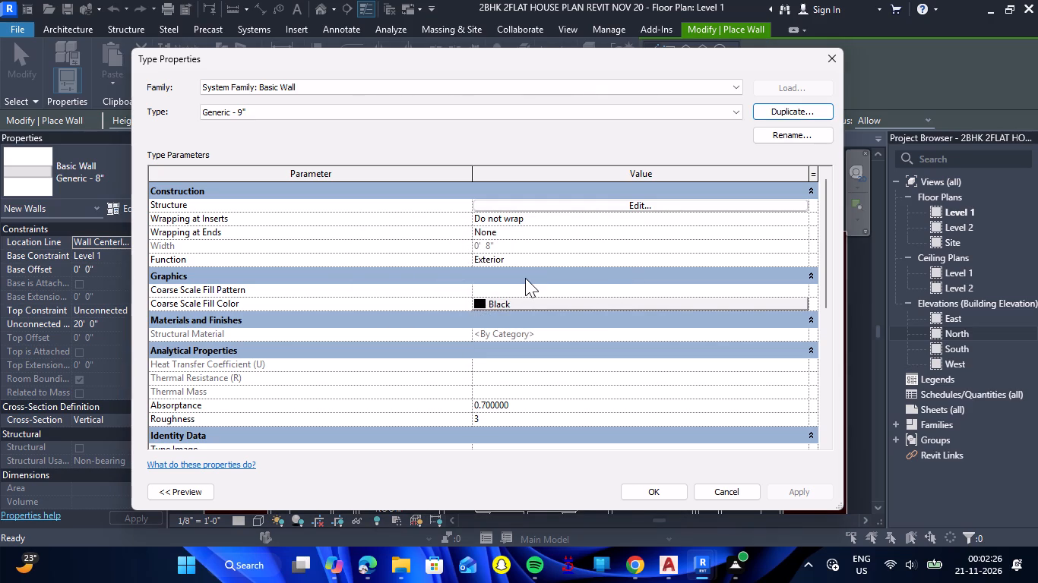
Set the structure layer thickness of the Generic - 9" wall type to 9".
click(625, 207)
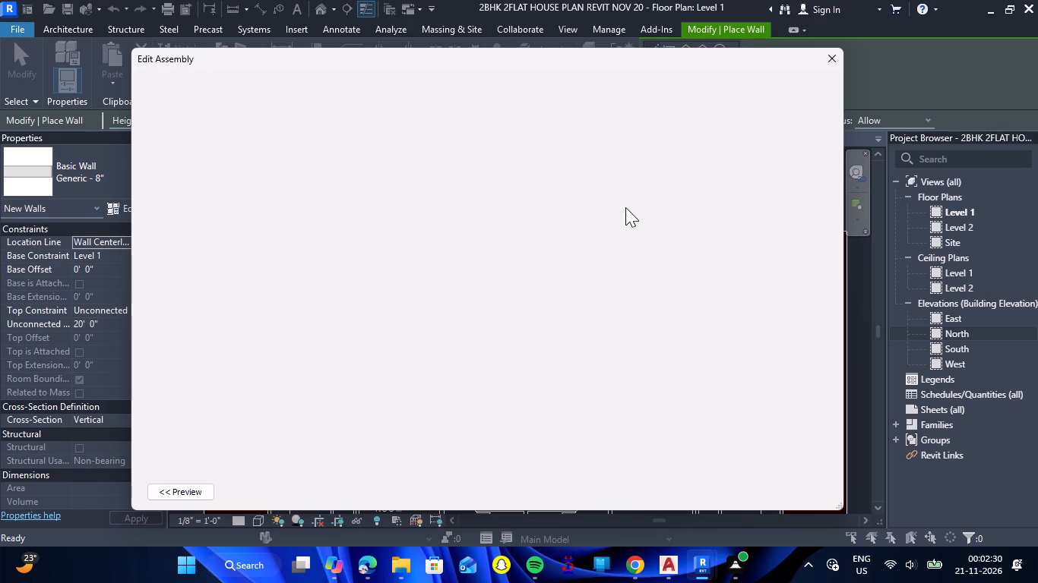
click(483, 203)
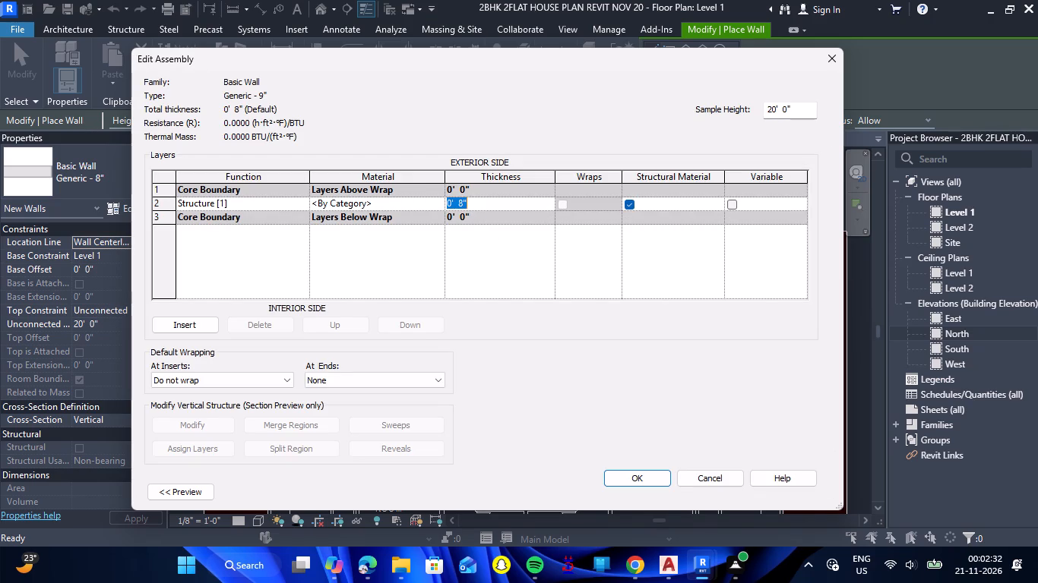
key(9)
key(shift+quotedbl)
key(Return)
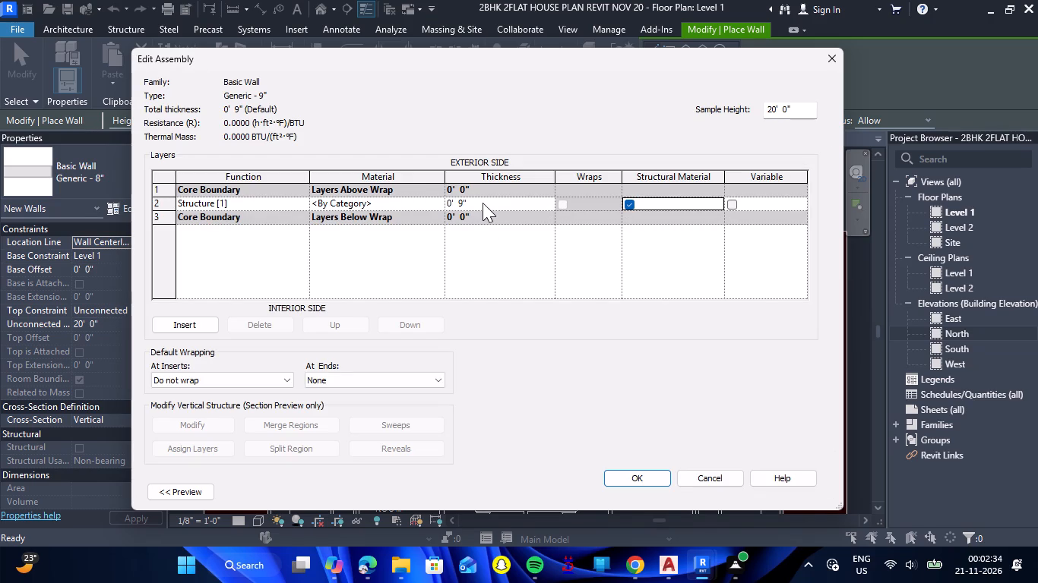
click(657, 474)
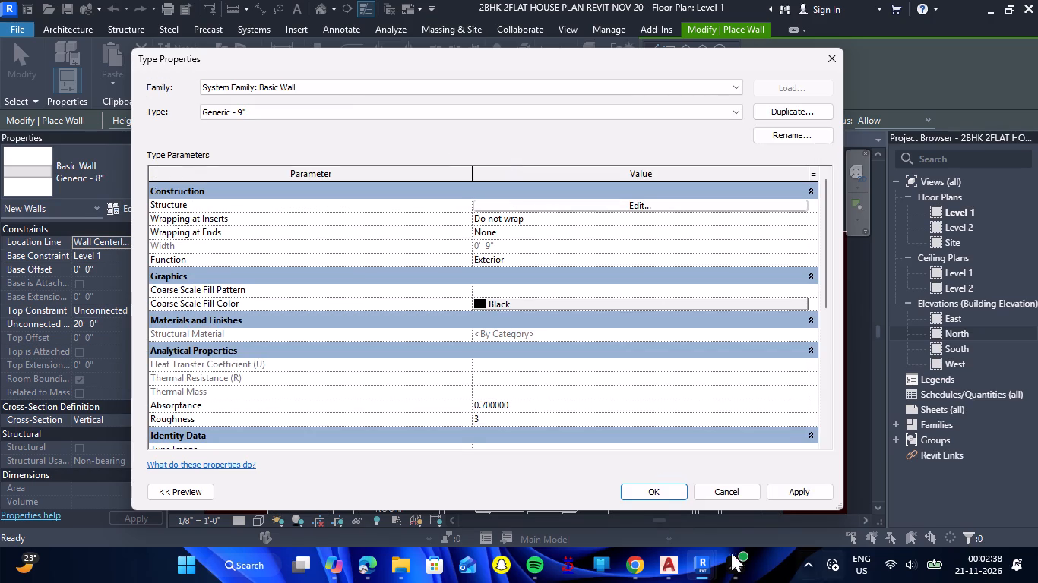
click(647, 491)
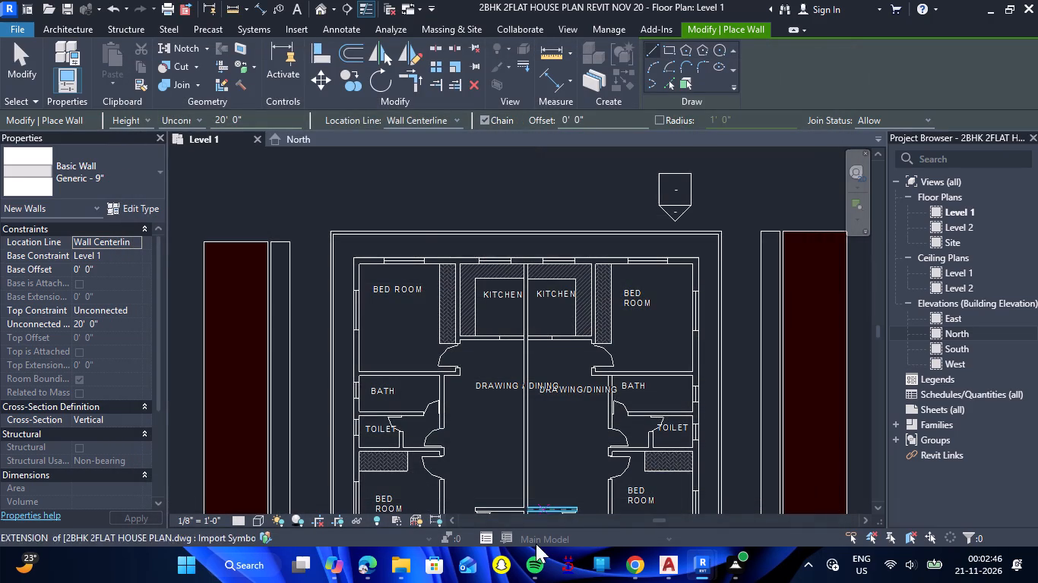
Draw the north exterior wall on its centerline, from the house's northwest corner to its northeast corner behind the bedrooms and kitchens.
scroll(366, 254, up, 5)
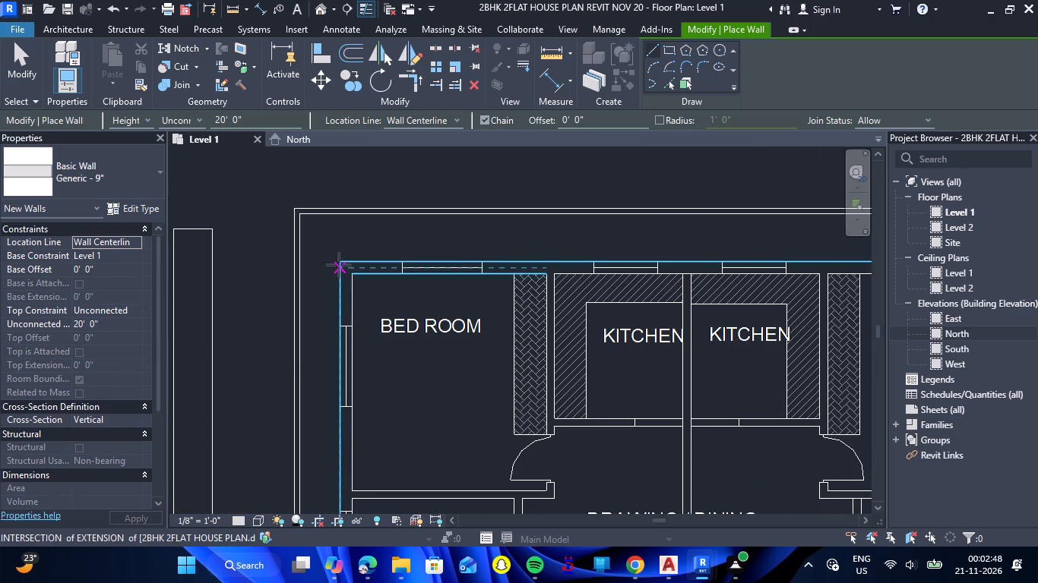
click(339, 265)
scroll(533, 269, down, 3)
scroll(761, 278, down, 2)
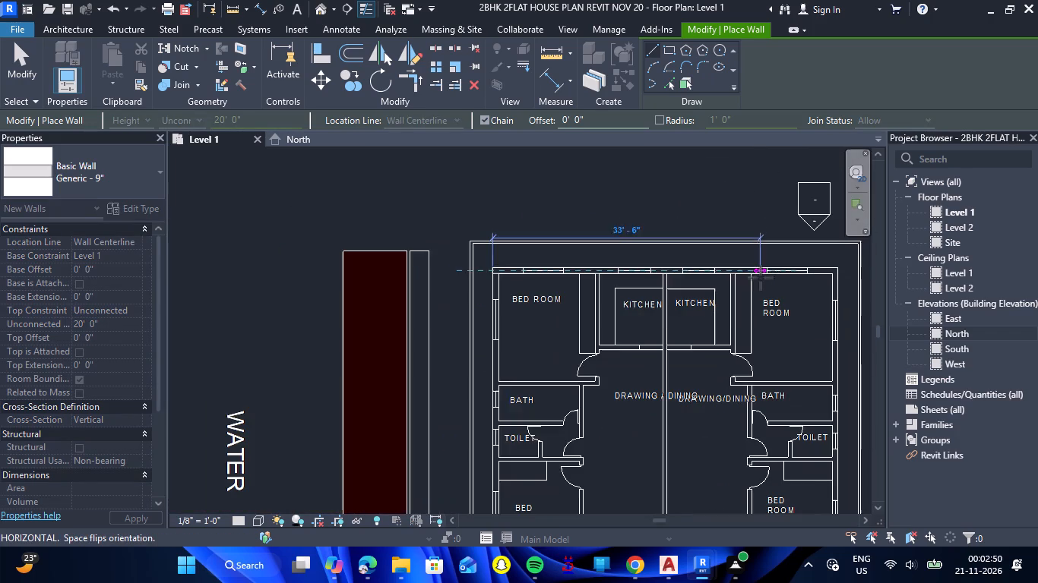
scroll(860, 272, up, 6)
scroll(794, 267, up, 5)
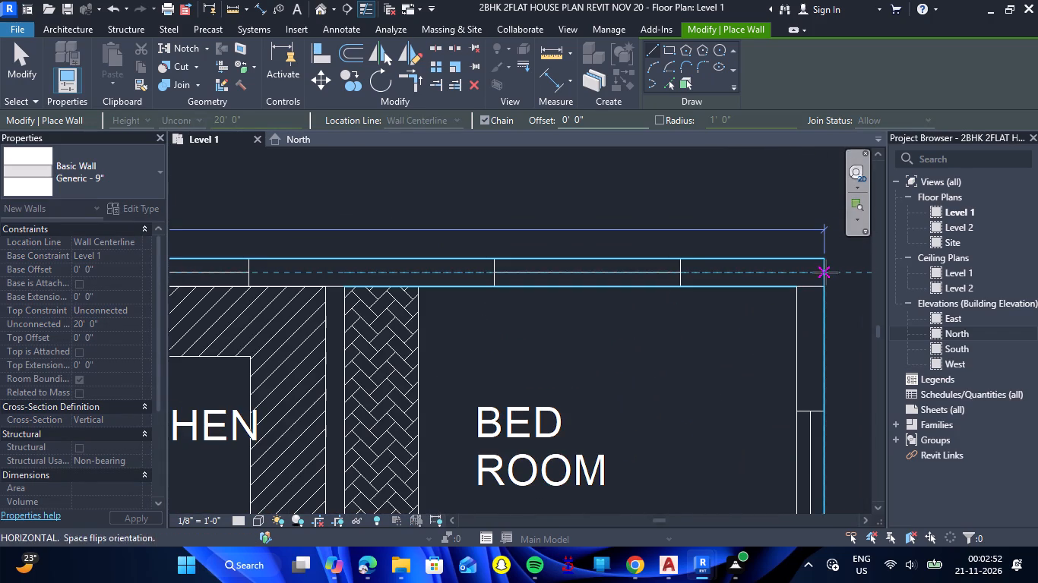
click(822, 273)
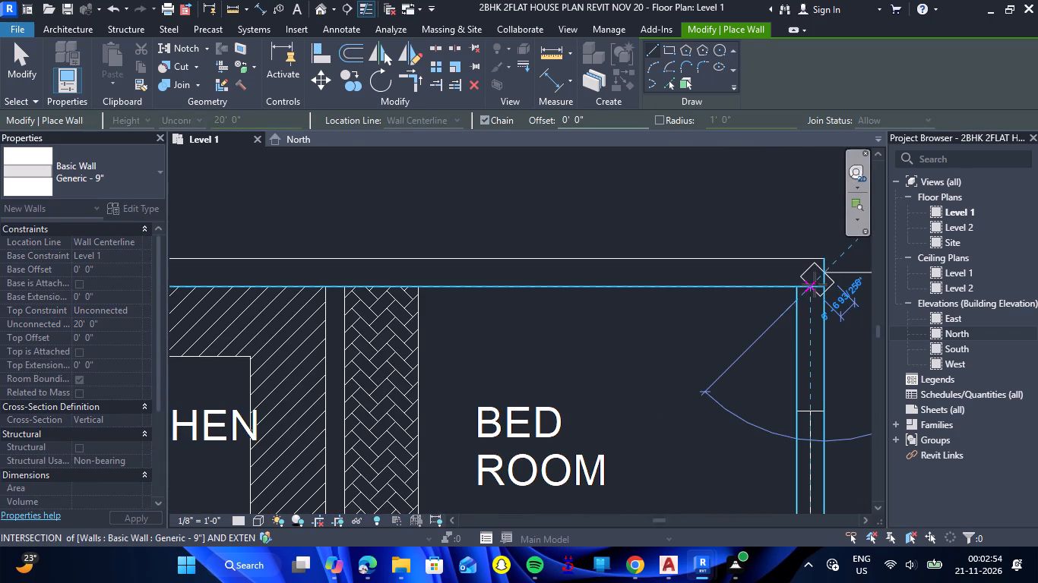
key(Escape)
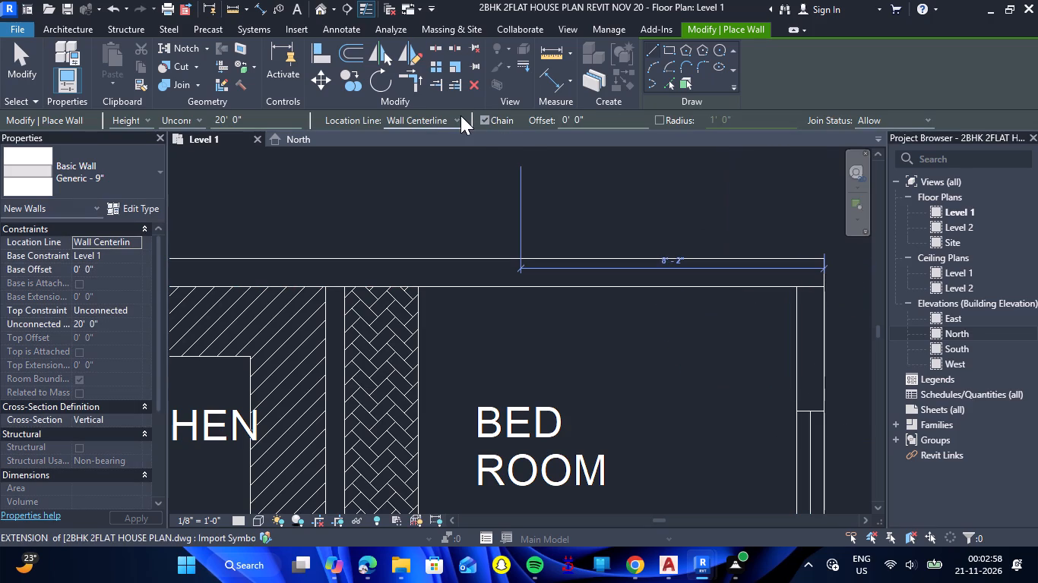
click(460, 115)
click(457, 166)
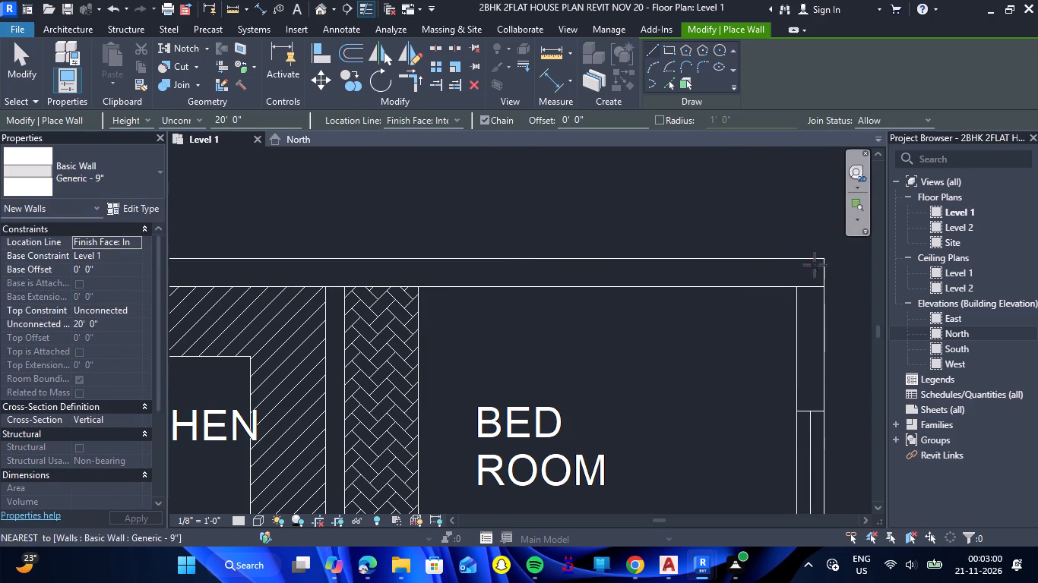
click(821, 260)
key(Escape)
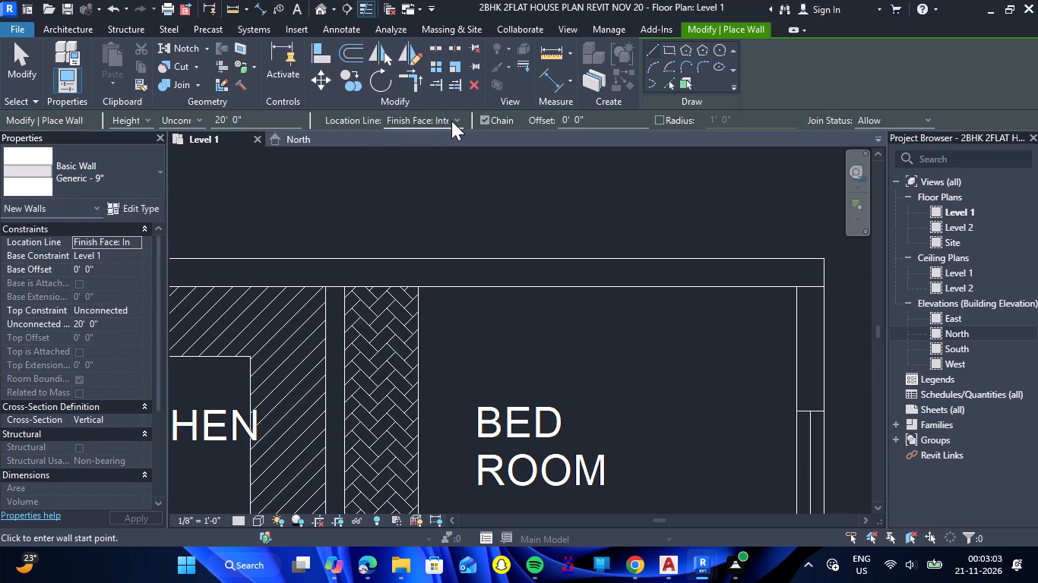
Draw the east exterior wall with location line Finish Face: Exterior, from the northeast corner to the southeast corner of the house.
click(451, 121)
click(448, 162)
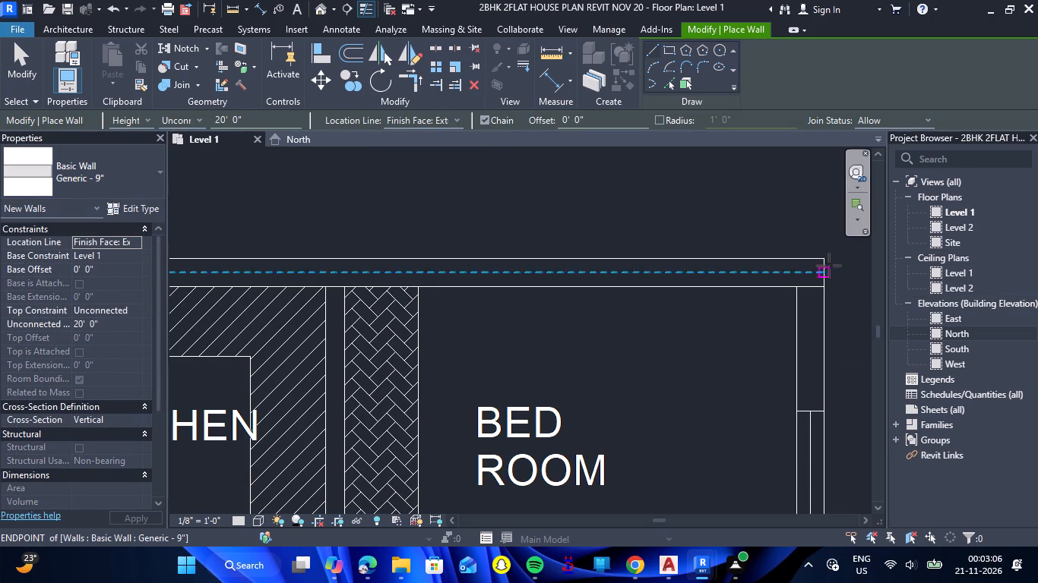
click(821, 257)
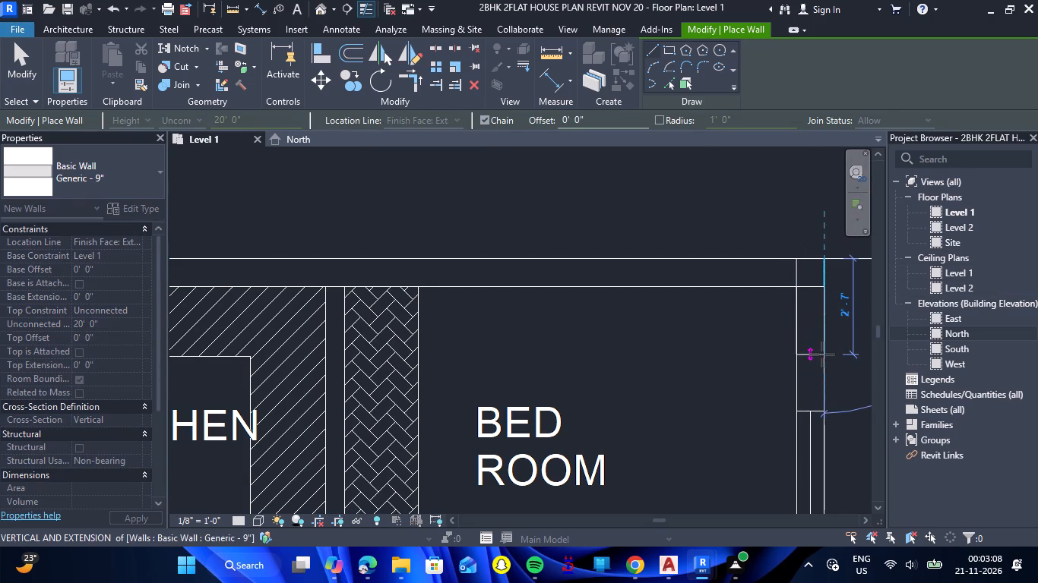
scroll(825, 352, down, 16)
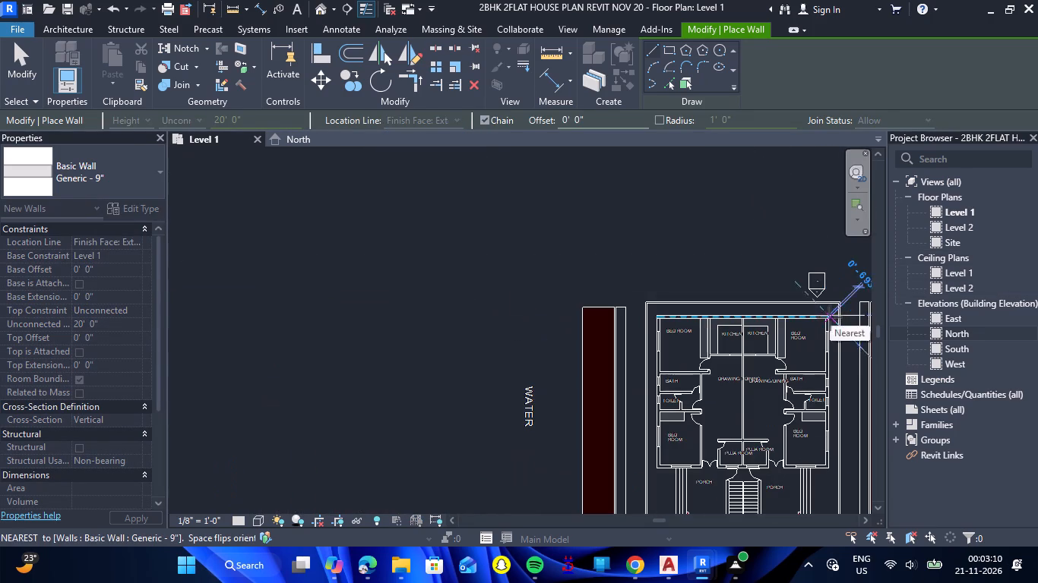
scroll(824, 473, up, 10)
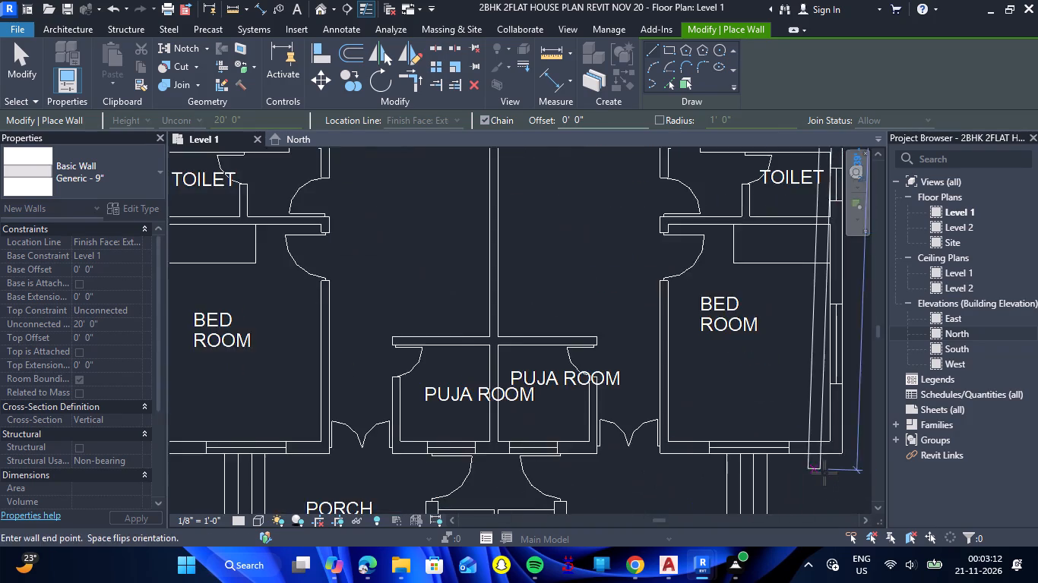
scroll(824, 473, up, 4)
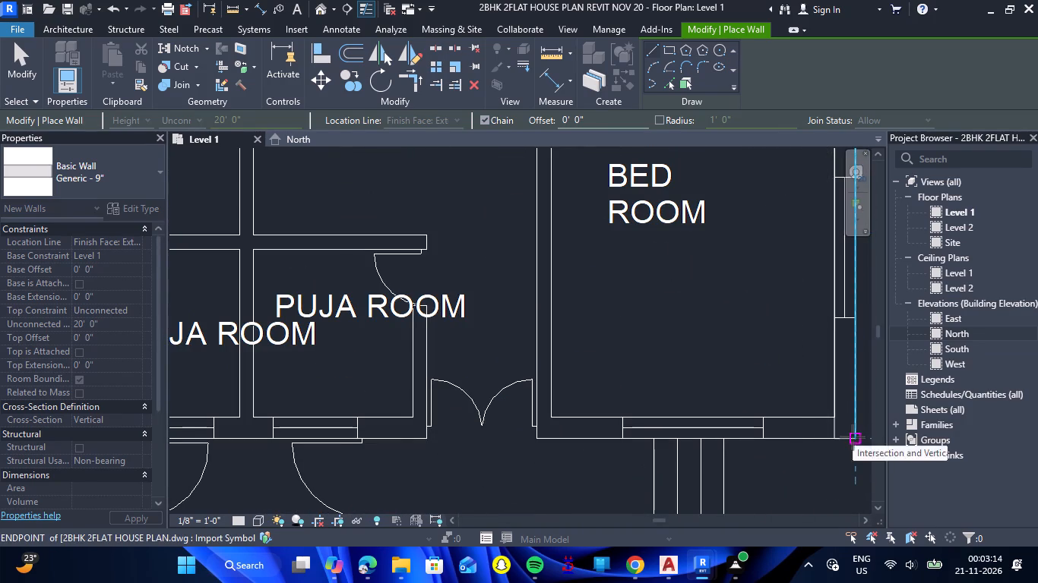
click(853, 437)
Draw the 9" south exterior wall from the house's southeast corner to its southwest corner along the porch side.
scroll(485, 441, down, 4)
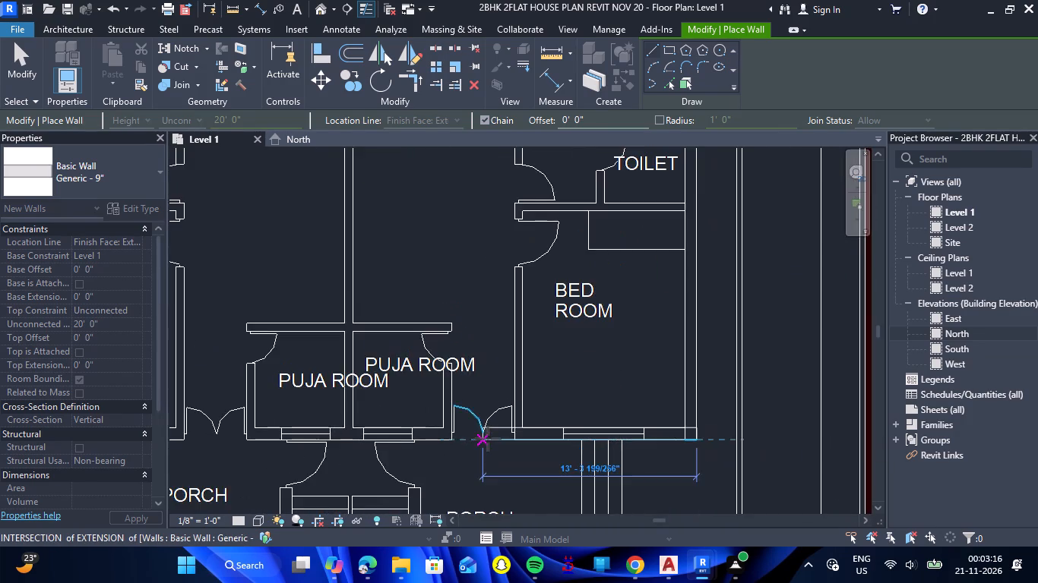
scroll(486, 440, down, 6)
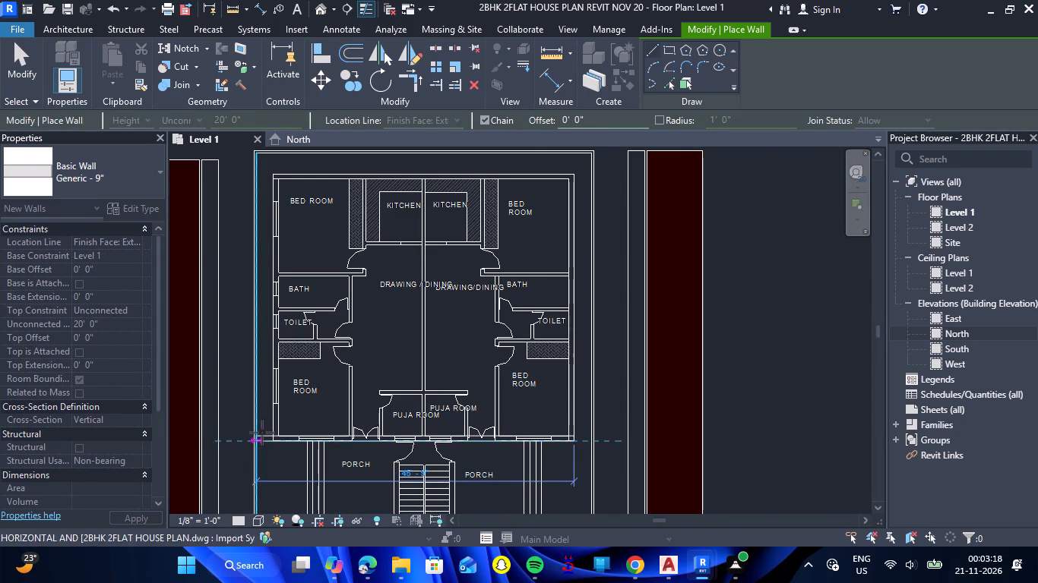
scroll(262, 433, up, 10)
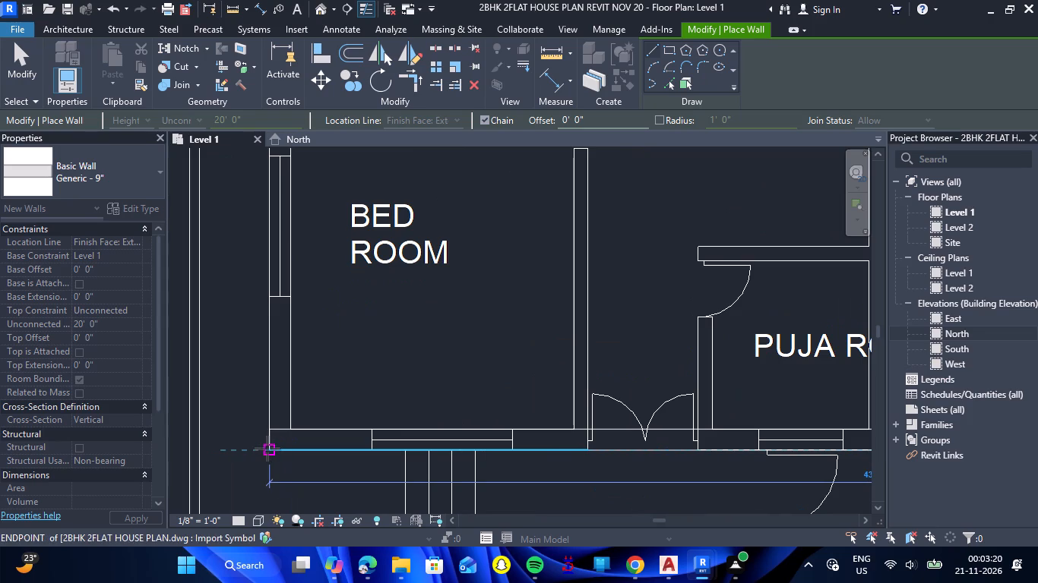
click(267, 449)
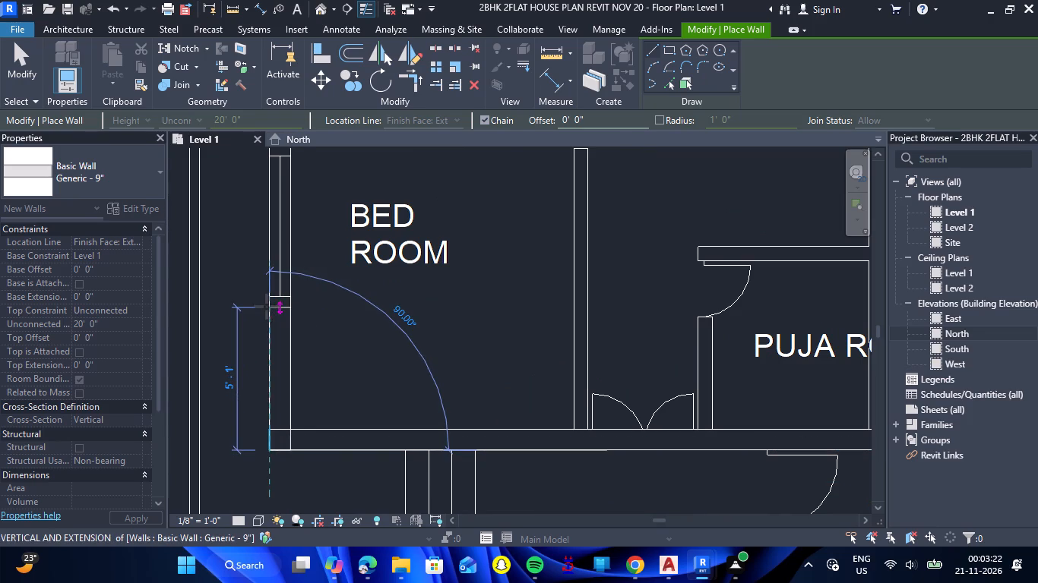
Close the exterior outline with the 9" west wall, from the southwest corner up to the northwest corner, and end wall placement.
scroll(267, 307, down, 14)
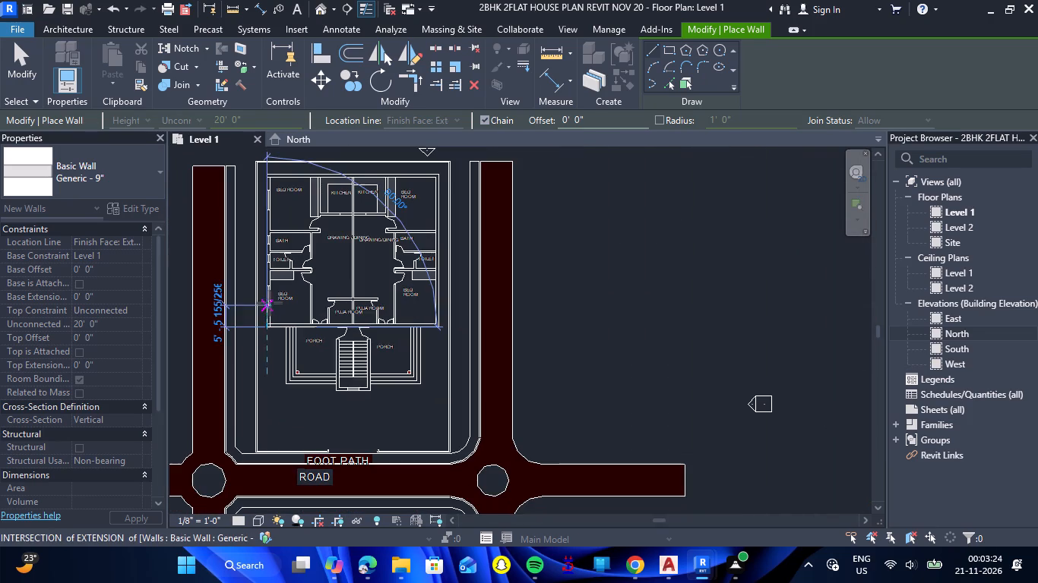
scroll(259, 159, up, 6)
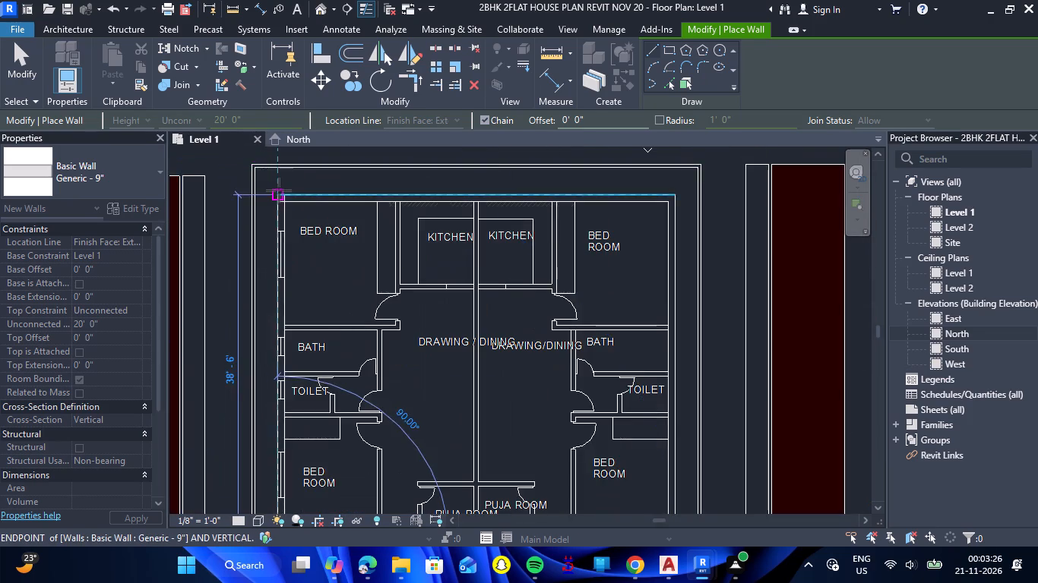
scroll(279, 191, up, 10)
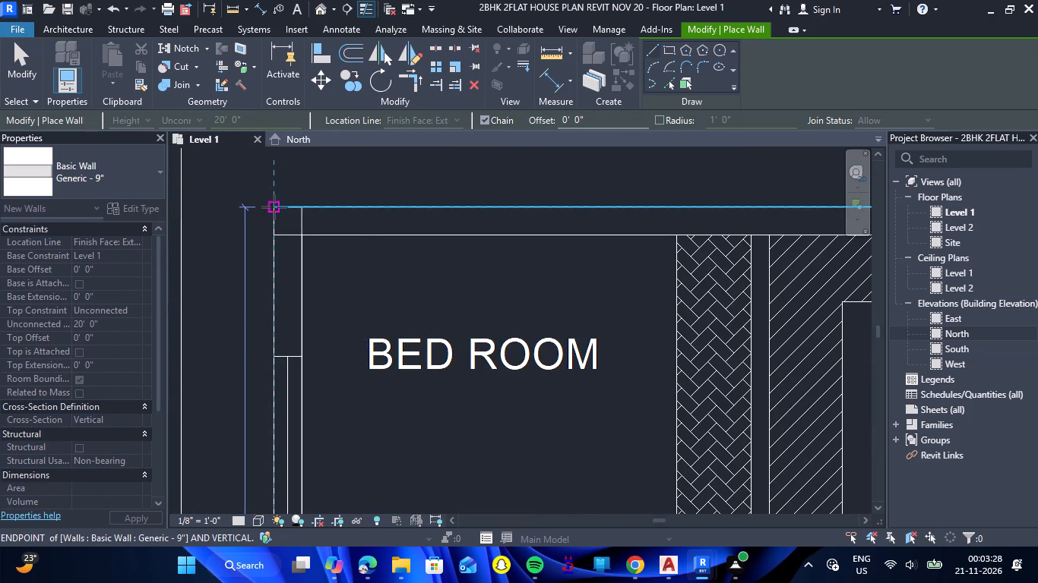
click(276, 207)
key(Escape)
scroll(286, 197, down, 4)
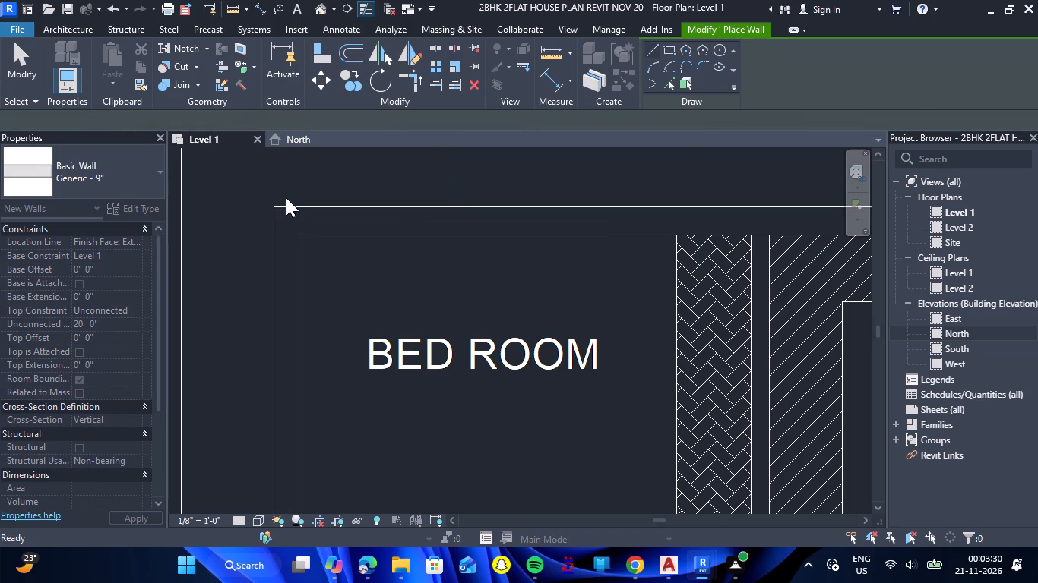
scroll(286, 197, down, 10)
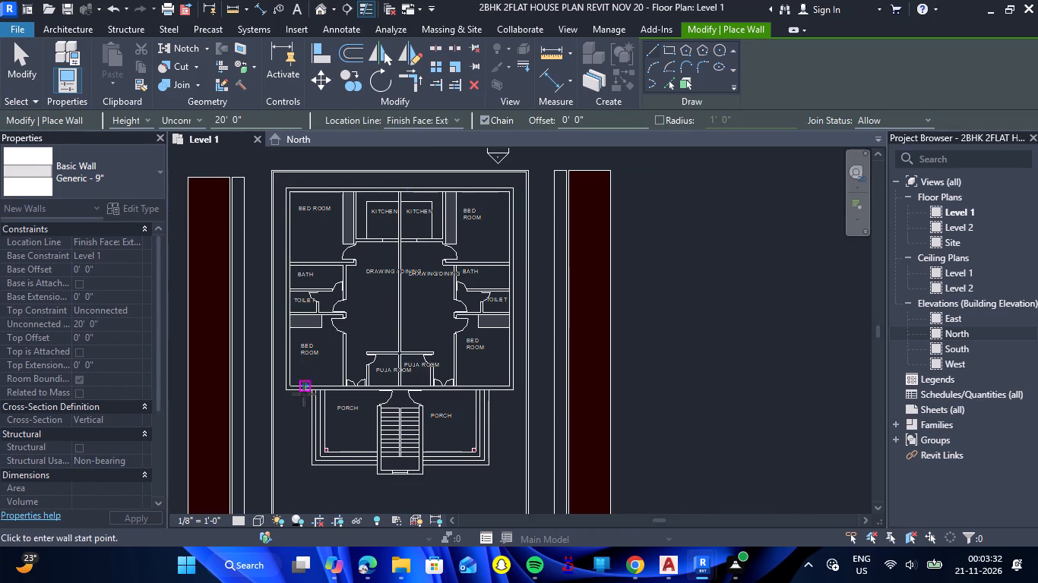
key(Escape)
Set the unconnected height of all four 9" exterior walls to 10' 6".
scroll(299, 395, up, 3)
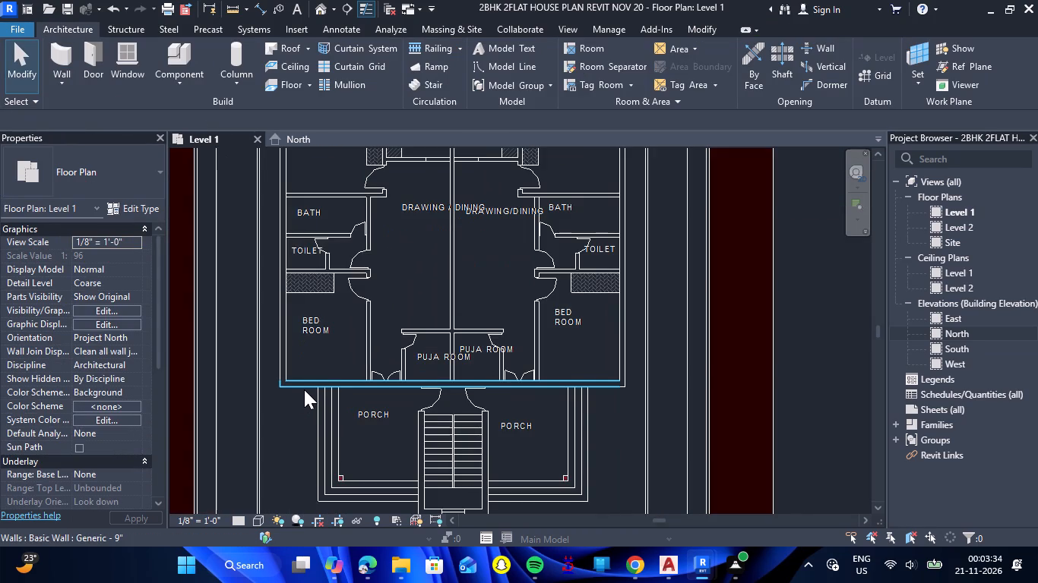
click(305, 386)
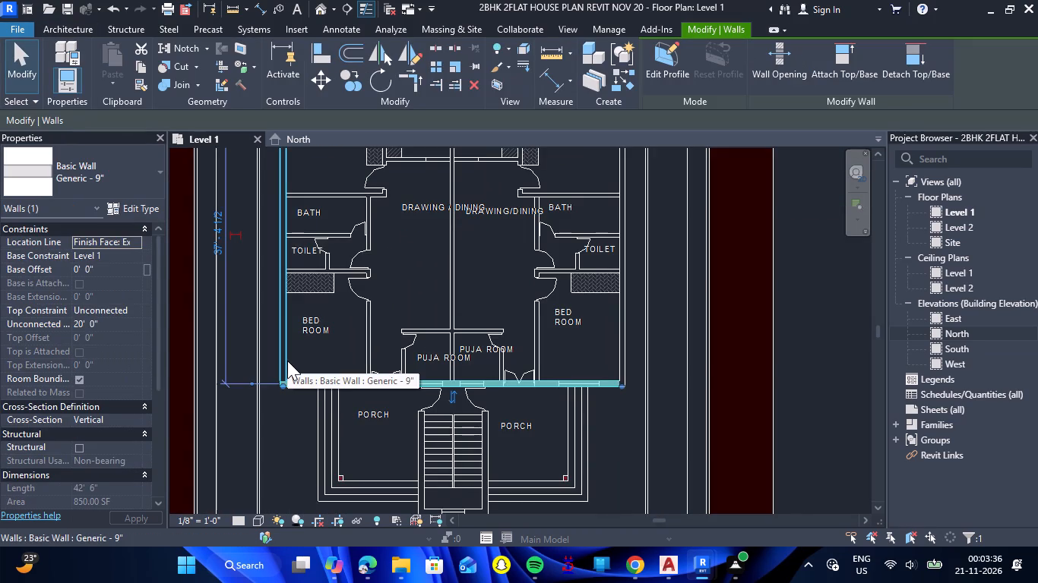
ctrl+click(287, 361)
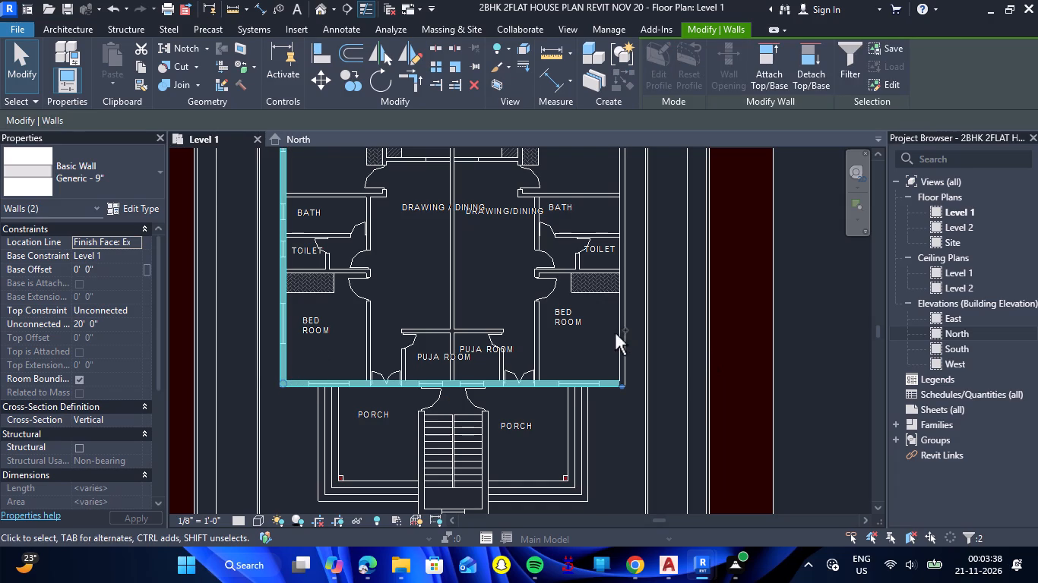
ctrl+click(626, 330)
scroll(630, 346, down, 3)
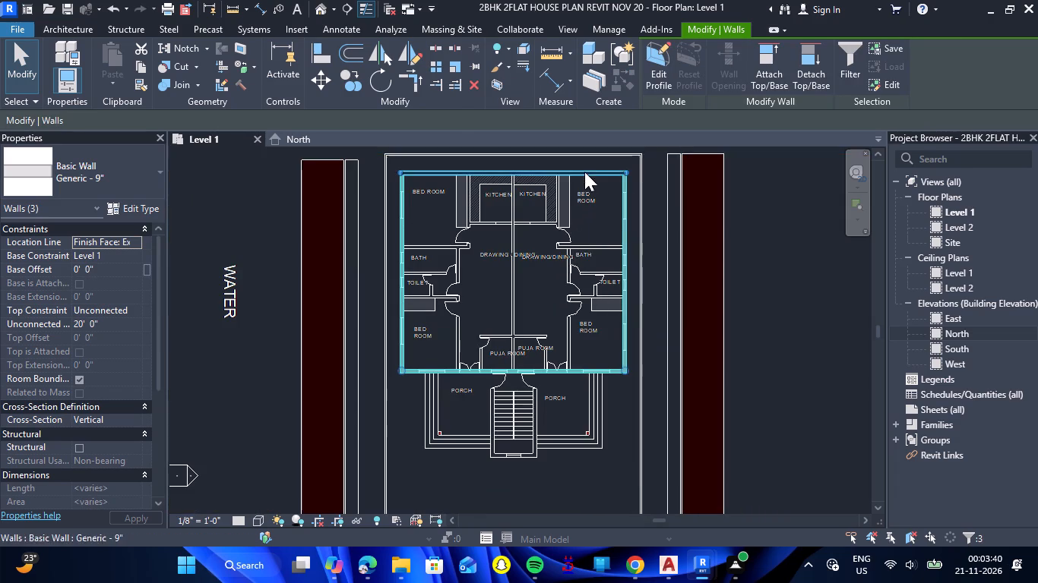
scroll(584, 161, up, 4)
ctrl+click(606, 187)
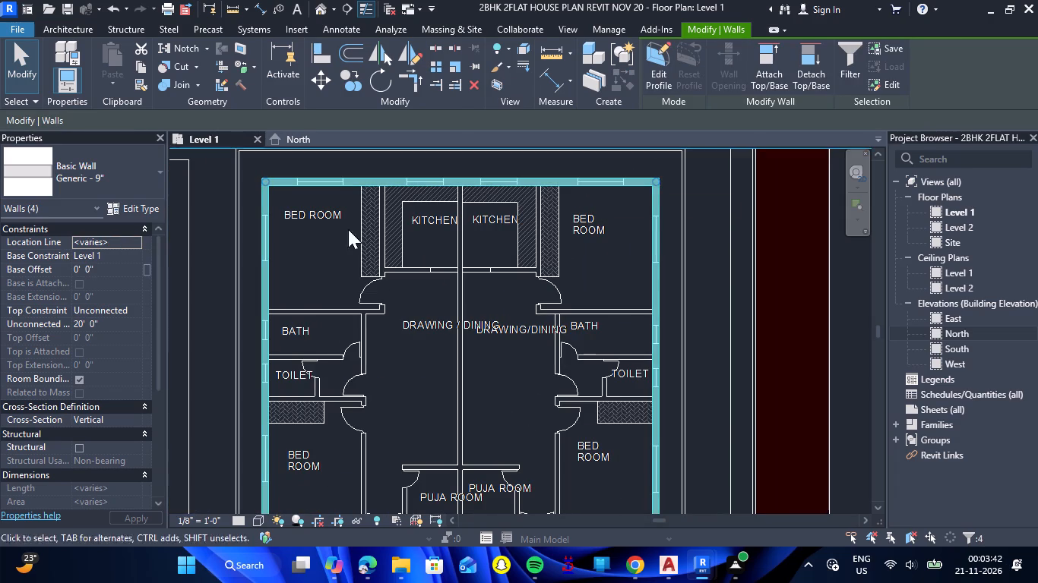
click(122, 326)
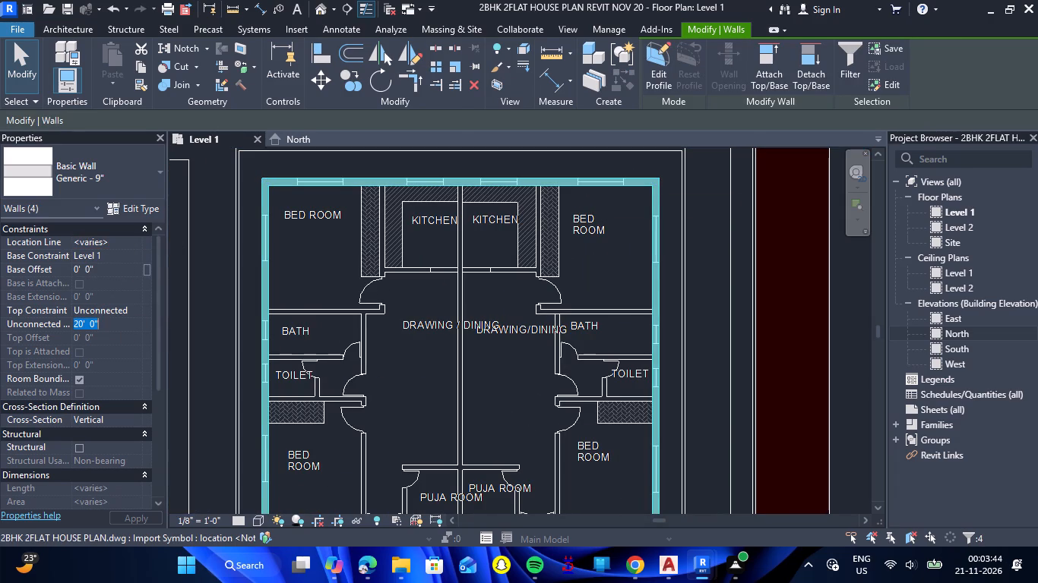
text(10'6)
key(shift+quotedbl)
key(Return)
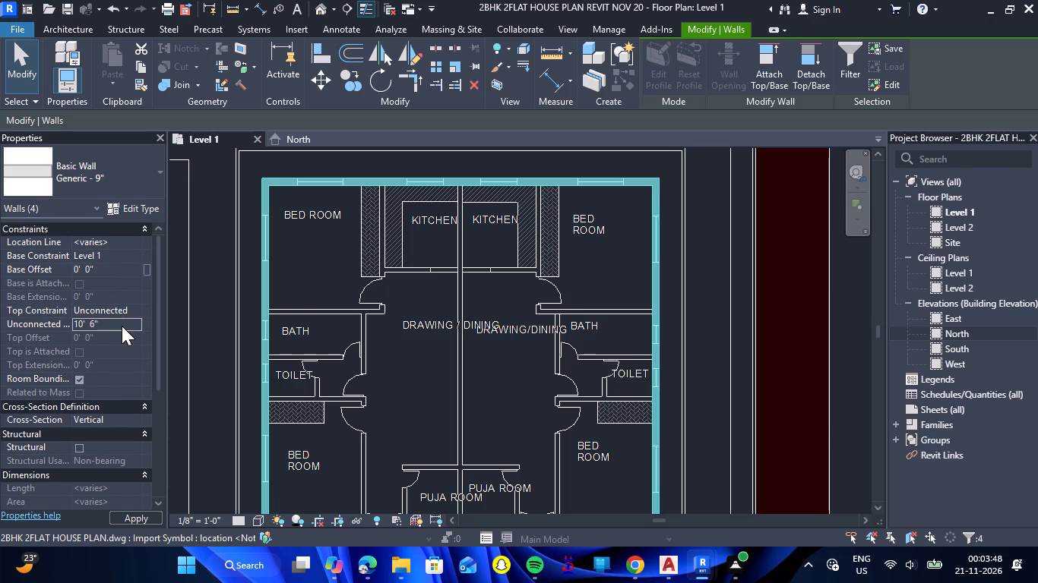
click(309, 280)
Draw a Generic - 6" wall between the west flat's north bedroom and kitchen, from the north exterior wall to the corner beyond the bedroom door.
scroll(331, 263, down, 1)
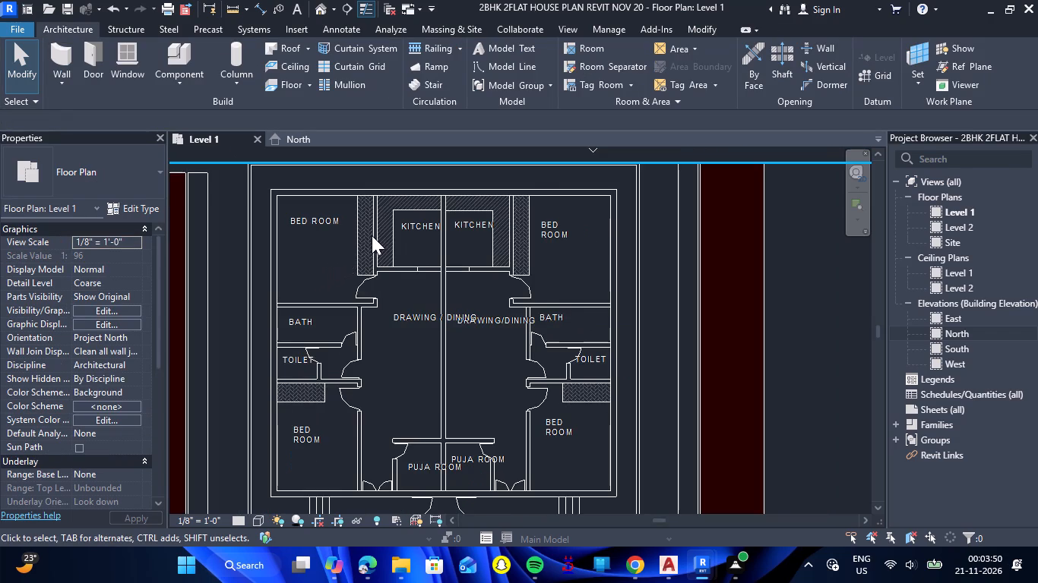
scroll(372, 235, up, 3)
click(61, 49)
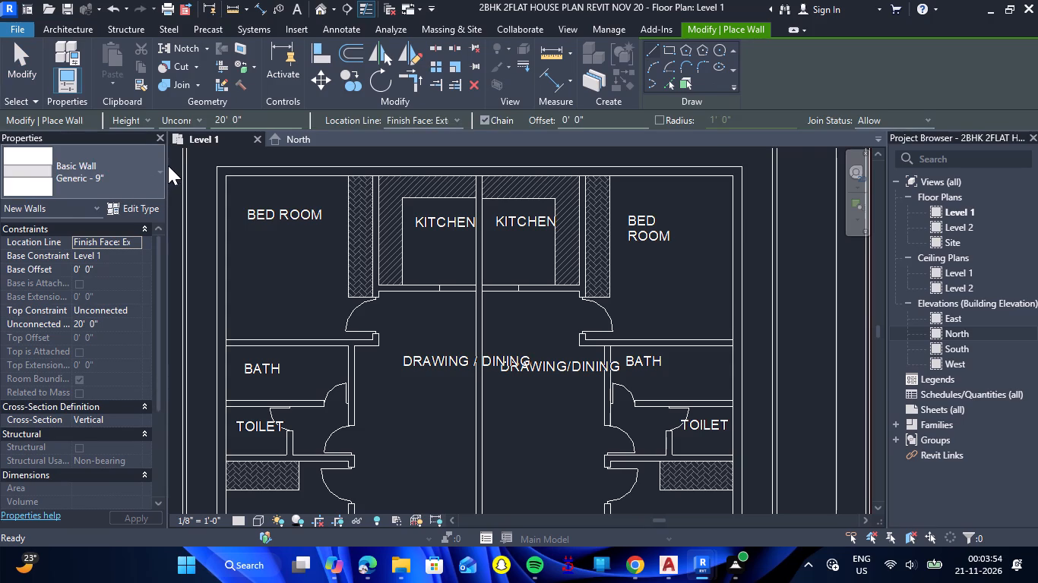
click(163, 168)
scroll(132, 275, up, 2)
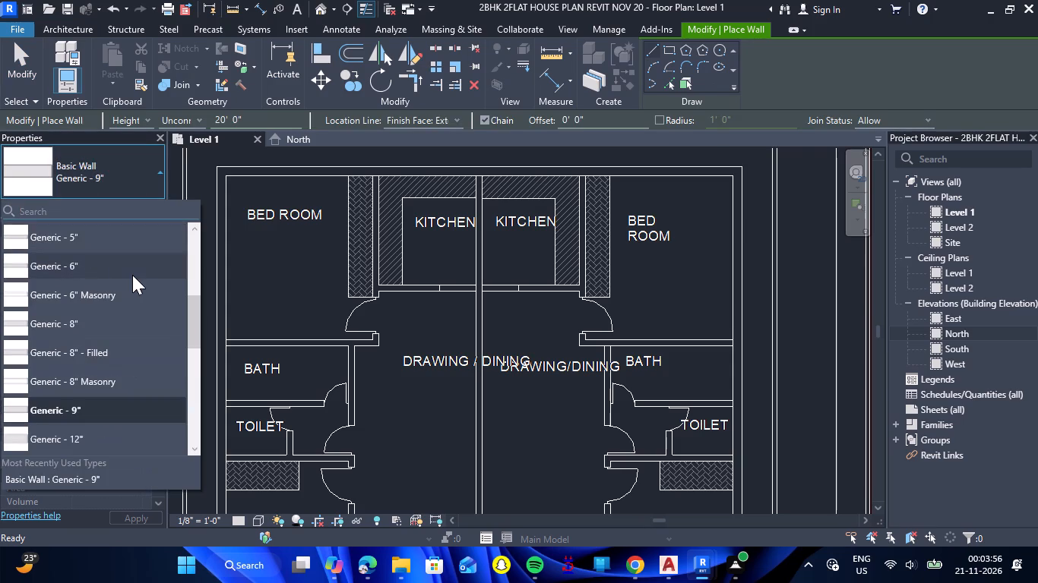
click(128, 265)
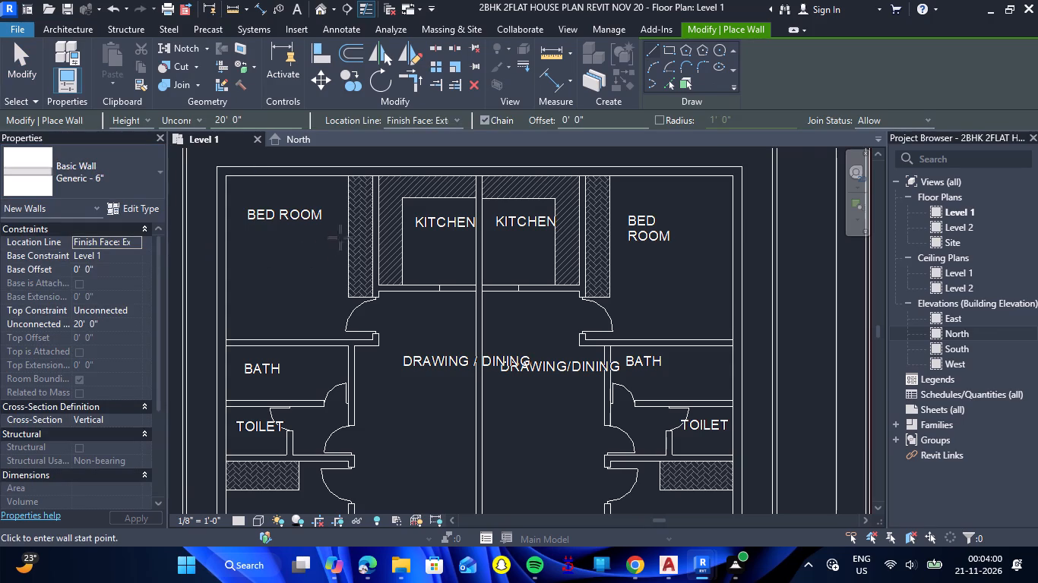
scroll(375, 168, up, 5)
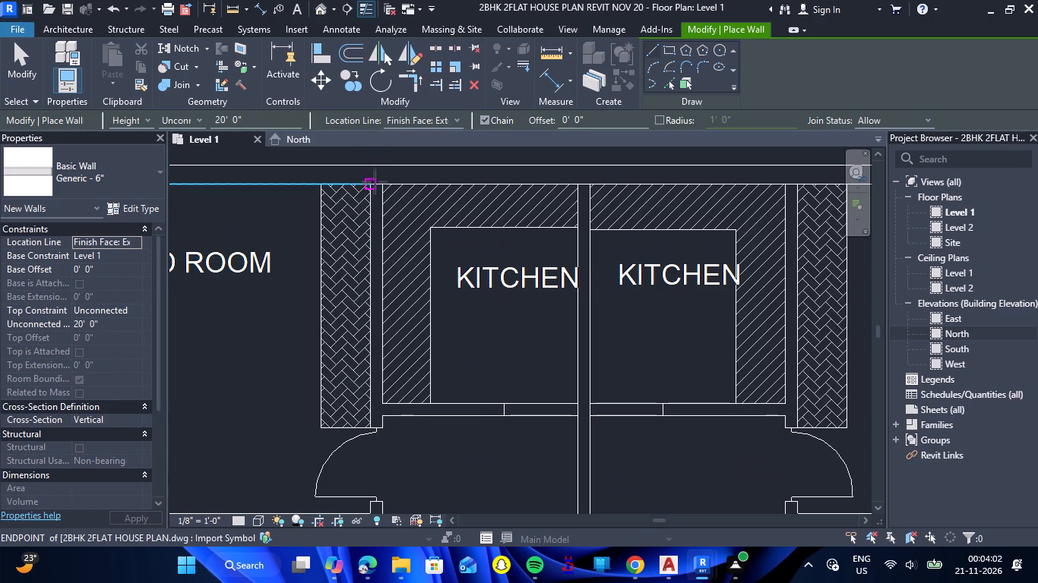
click(384, 182)
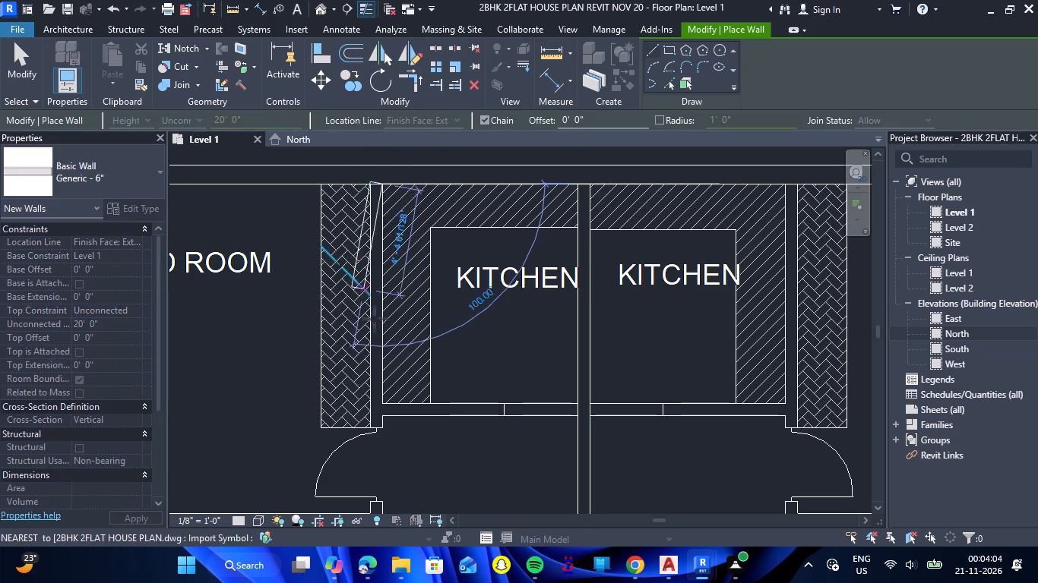
scroll(385, 428, down, 9)
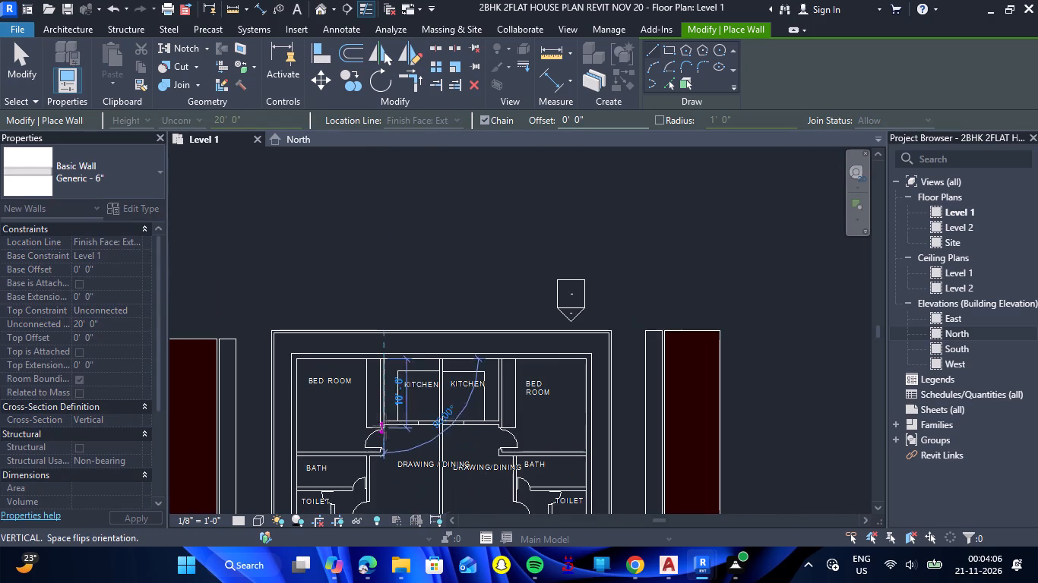
scroll(378, 462, up, 16)
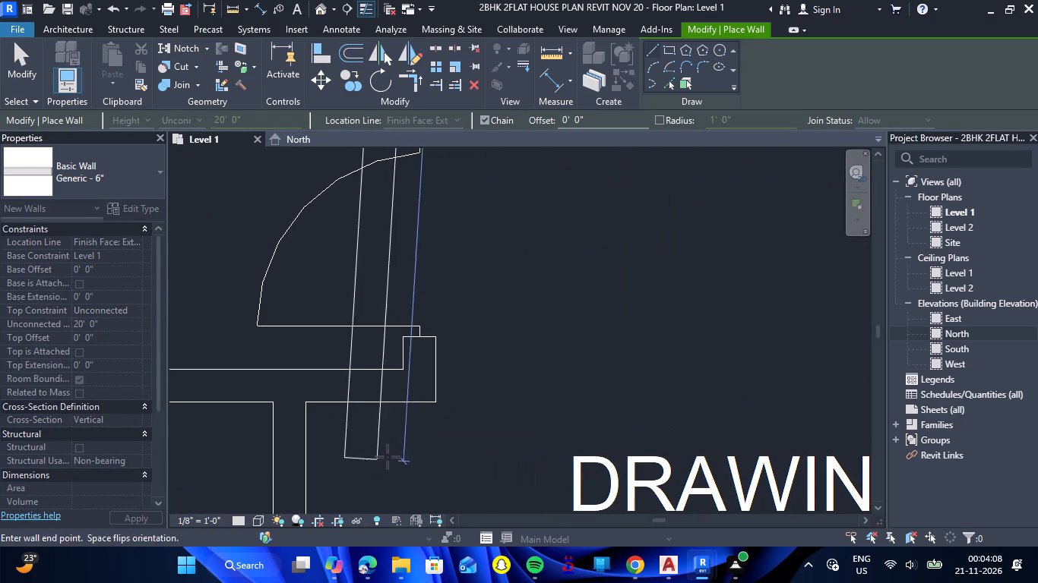
click(435, 402)
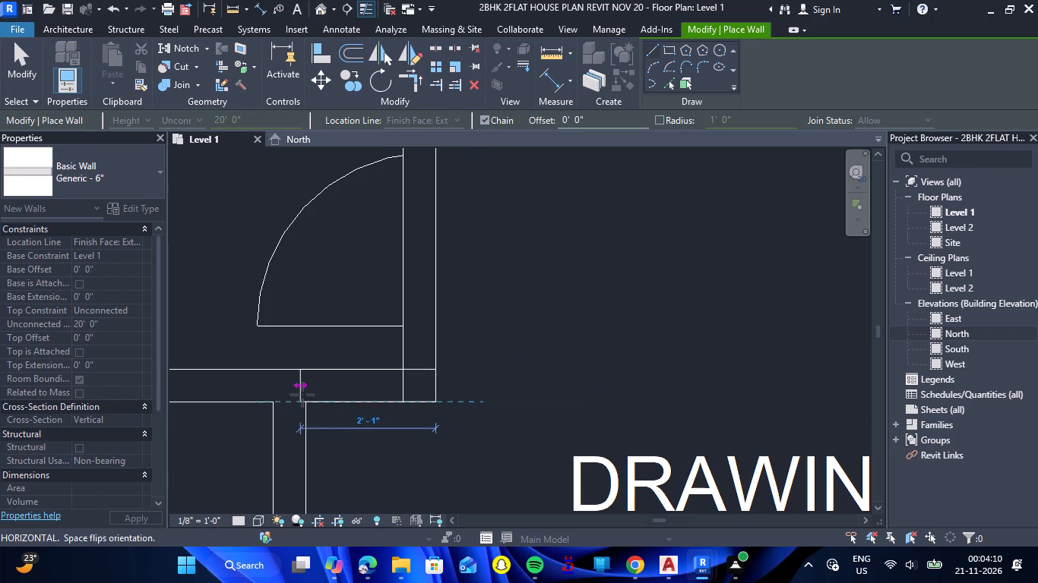
Continue the 6" wall westward between the north bedroom and the bath, ending at the west exterior wall's inner face.
scroll(302, 395, down, 15)
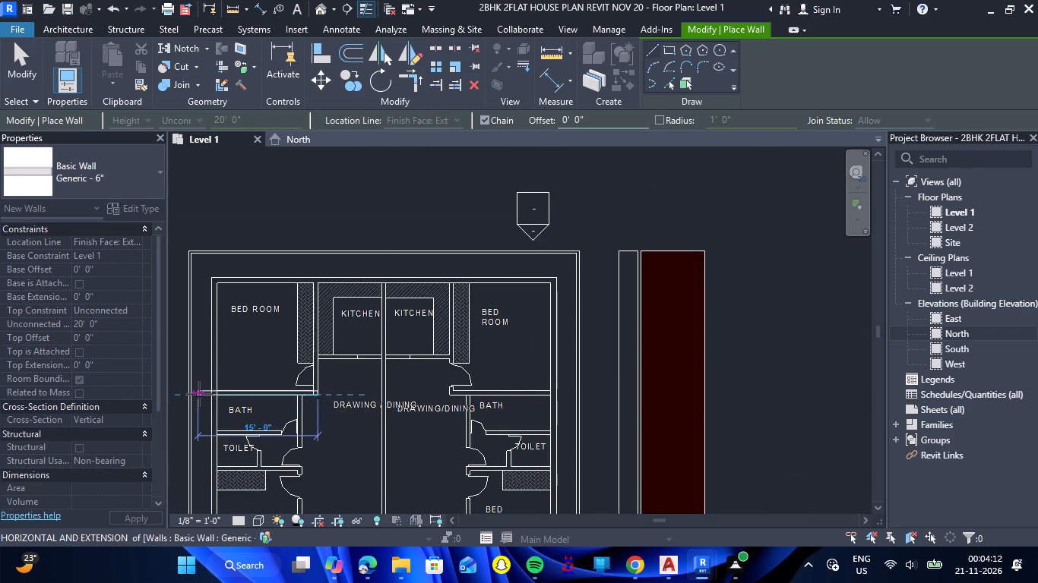
scroll(199, 394, up, 11)
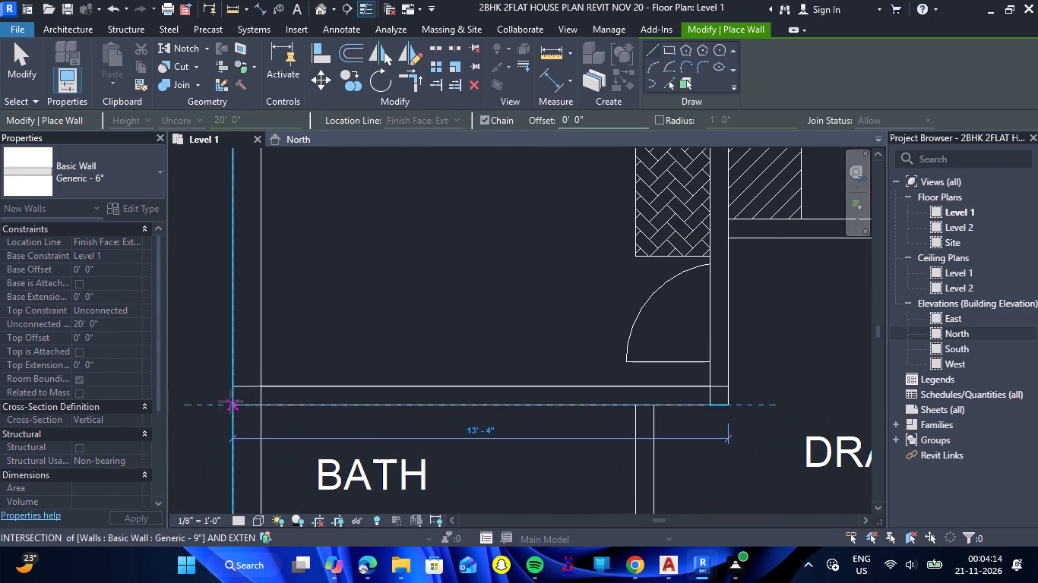
click(263, 404)
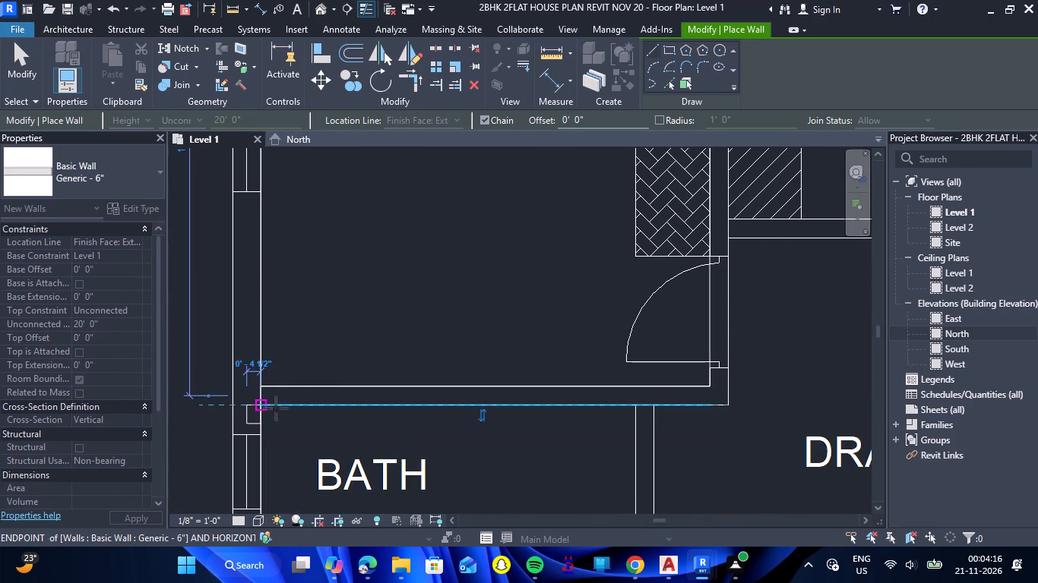
key(Escape)
Draw a 6" wall along the west side of the drawing/dining room, from the bedroom–bath wall down to the south exterior wall.
scroll(312, 351, down, 6)
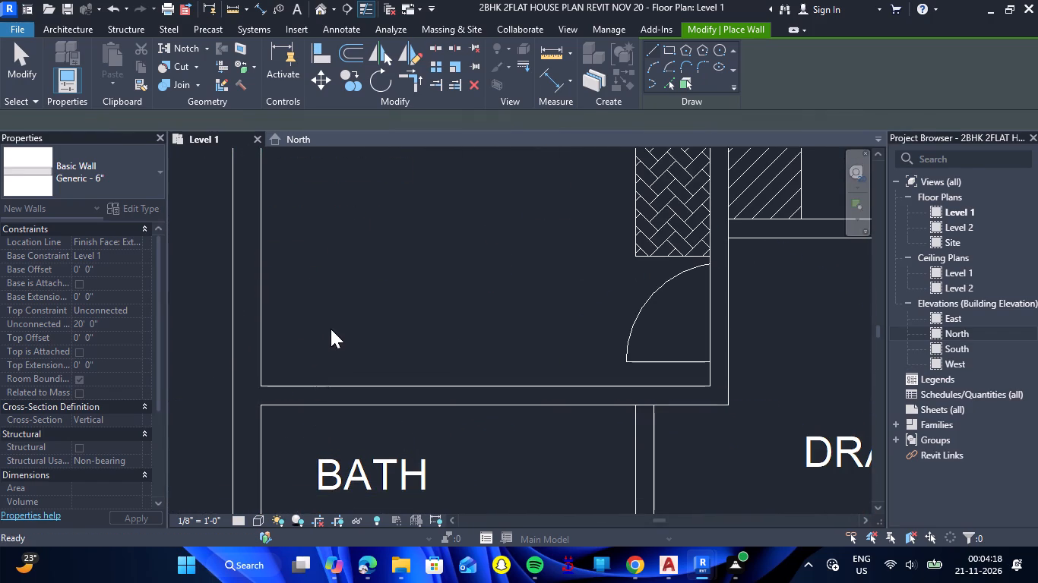
scroll(340, 323, down, 4)
scroll(419, 310, down, 2)
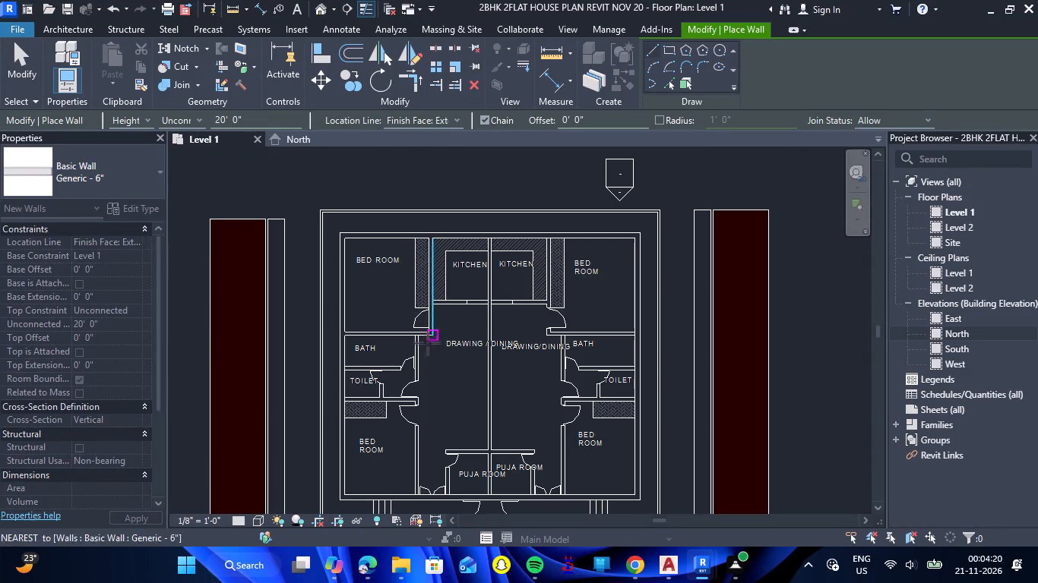
scroll(419, 343, up, 12)
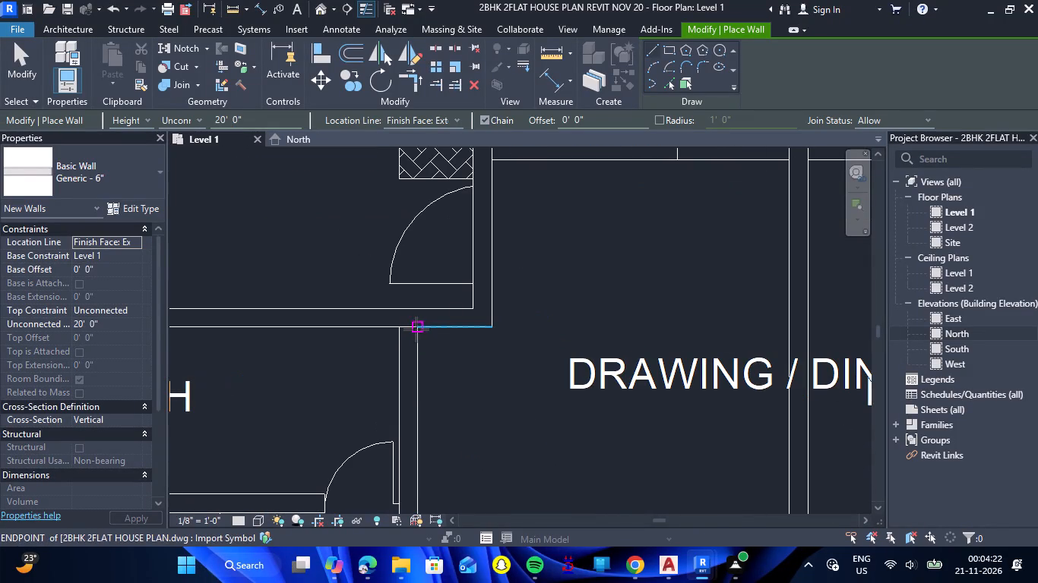
click(416, 329)
scroll(439, 368, down, 7)
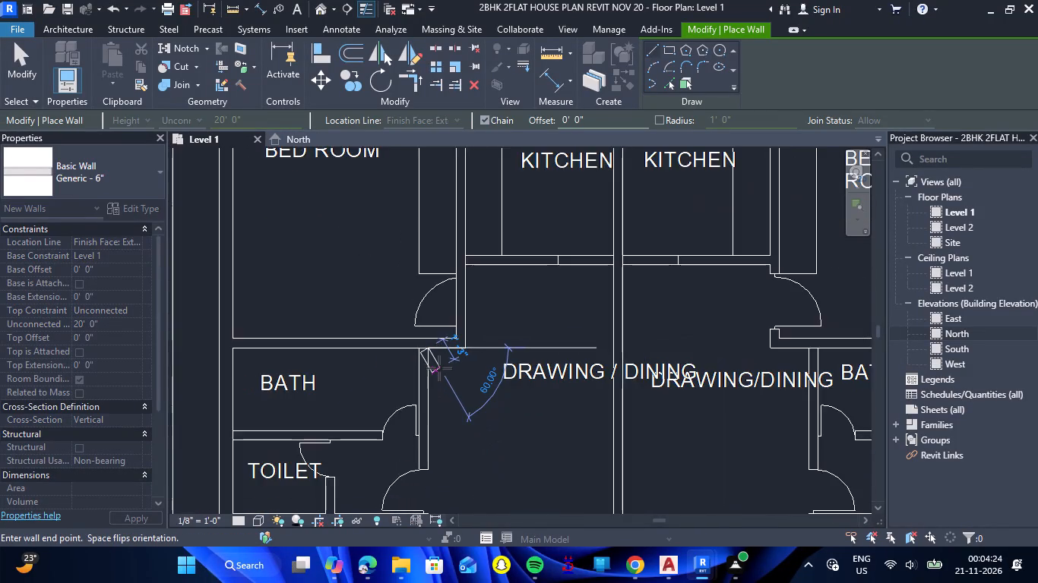
scroll(439, 368, down, 8)
scroll(433, 477, up, 4)
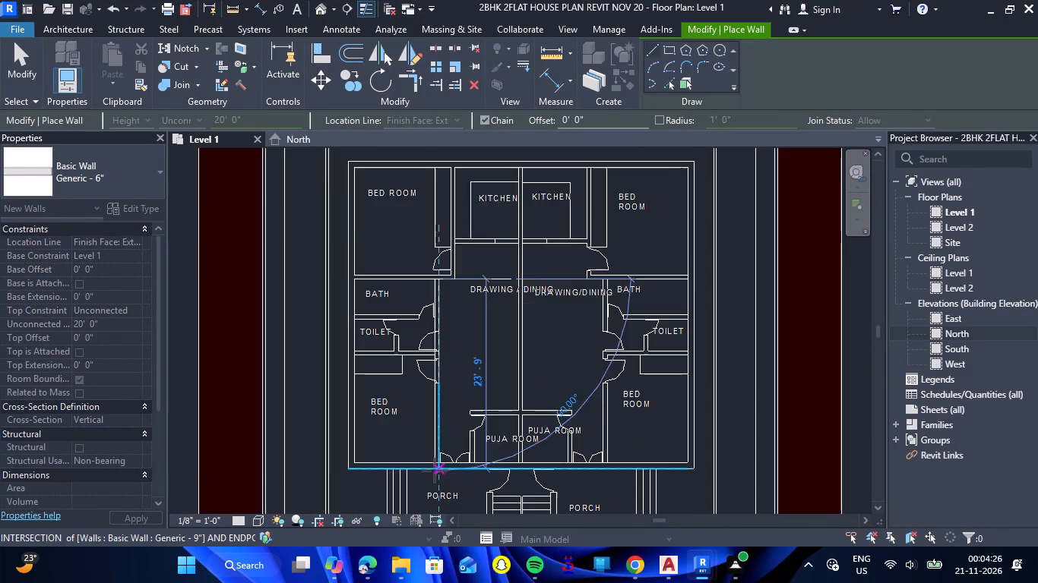
scroll(435, 471, up, 17)
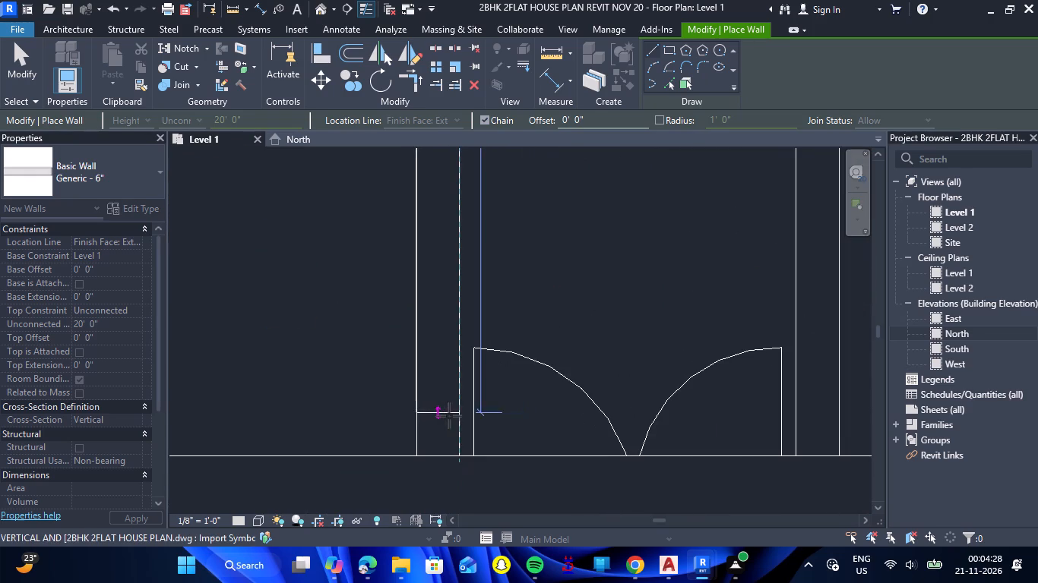
click(459, 458)
key(Escape)
scroll(493, 459, down, 2)
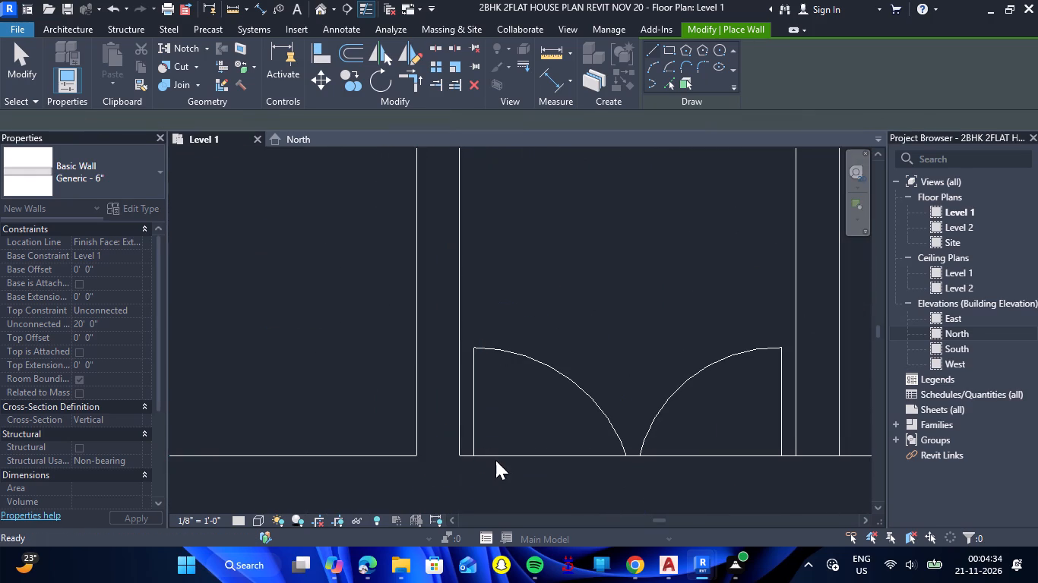
Draw a 6" wall about 10' 1" long between the toilet and south bedroom, from the drawing/dining wall to the west exterior wall's inner face.
scroll(495, 460, down, 13)
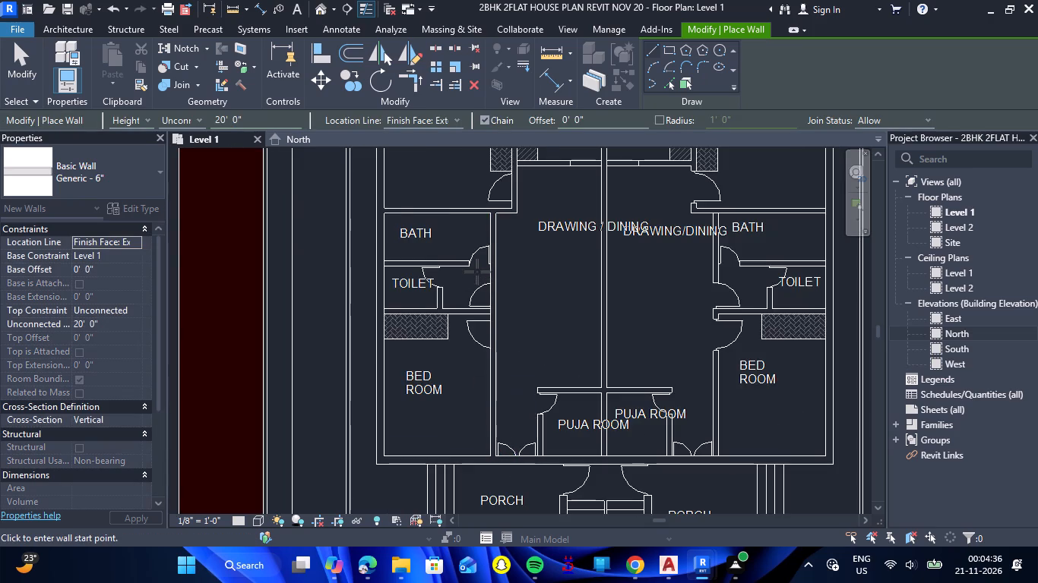
scroll(477, 272, up, 9)
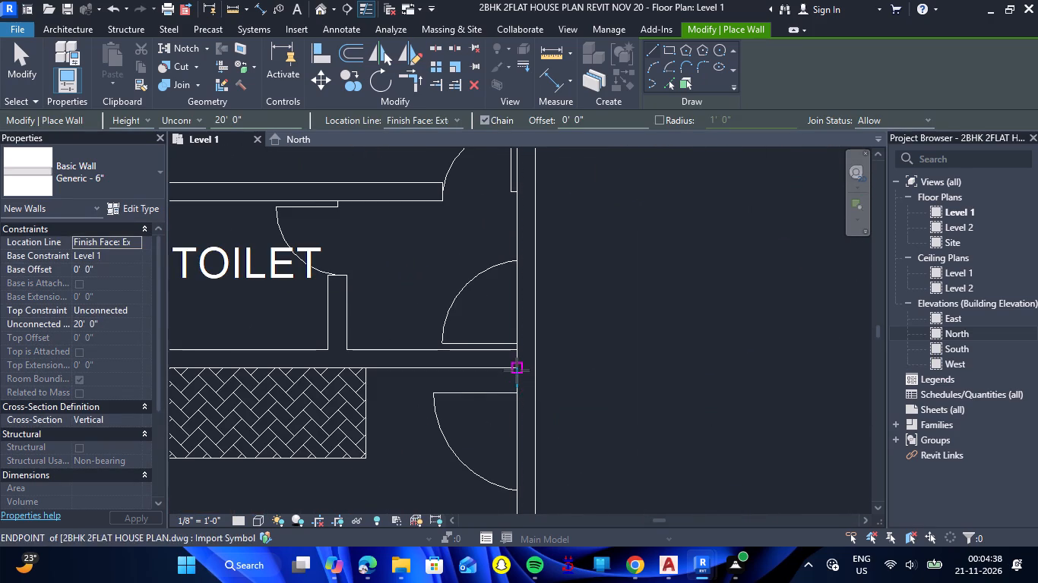
click(517, 370)
scroll(383, 367, down, 4)
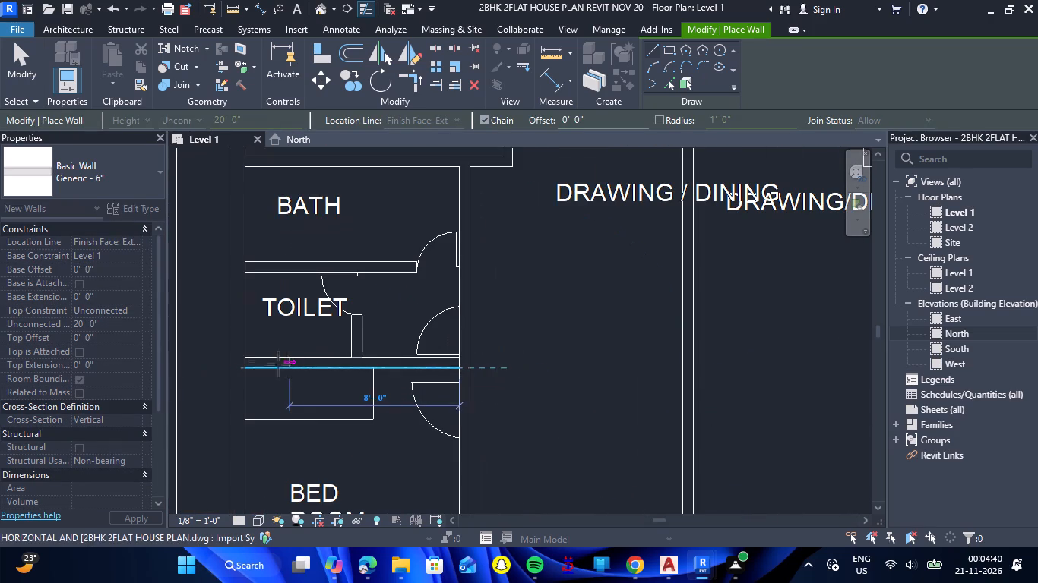
scroll(250, 359, up, 8)
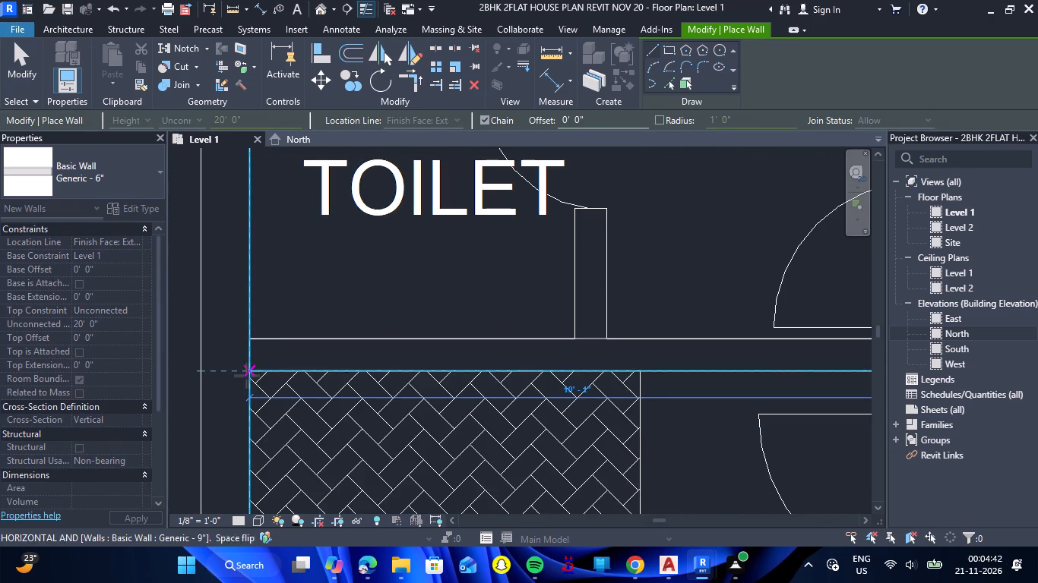
click(252, 372)
scroll(326, 412, down, 6)
key(Escape)
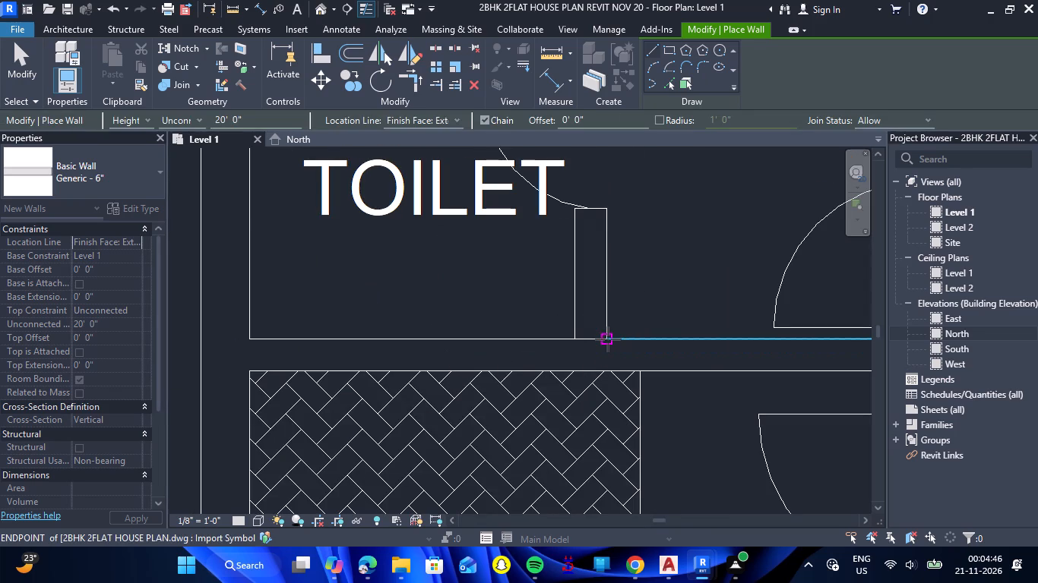
Draw a 6" wall about 4' 6" long along the toilet's east side, from the toilet–bedroom wall north to the bath–toilet line.
click(608, 339)
key(Escape)
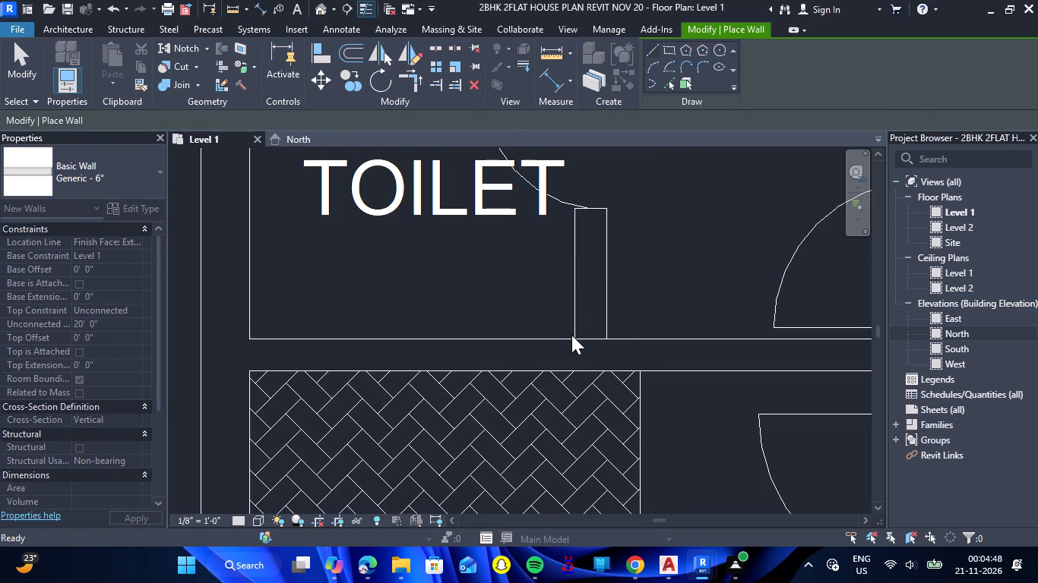
click(575, 338)
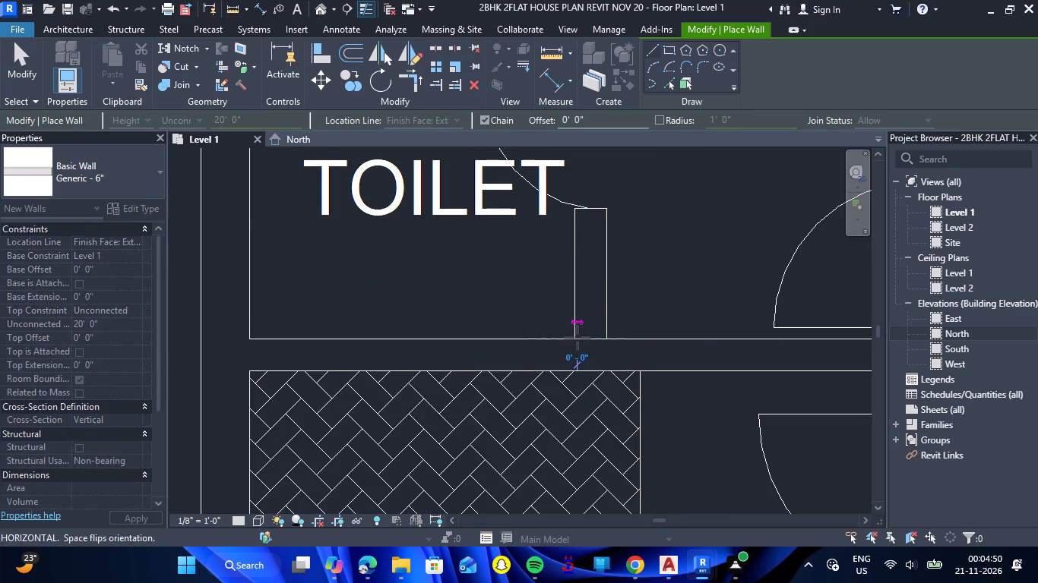
scroll(562, 382, down, 6)
scroll(578, 228, up, 3)
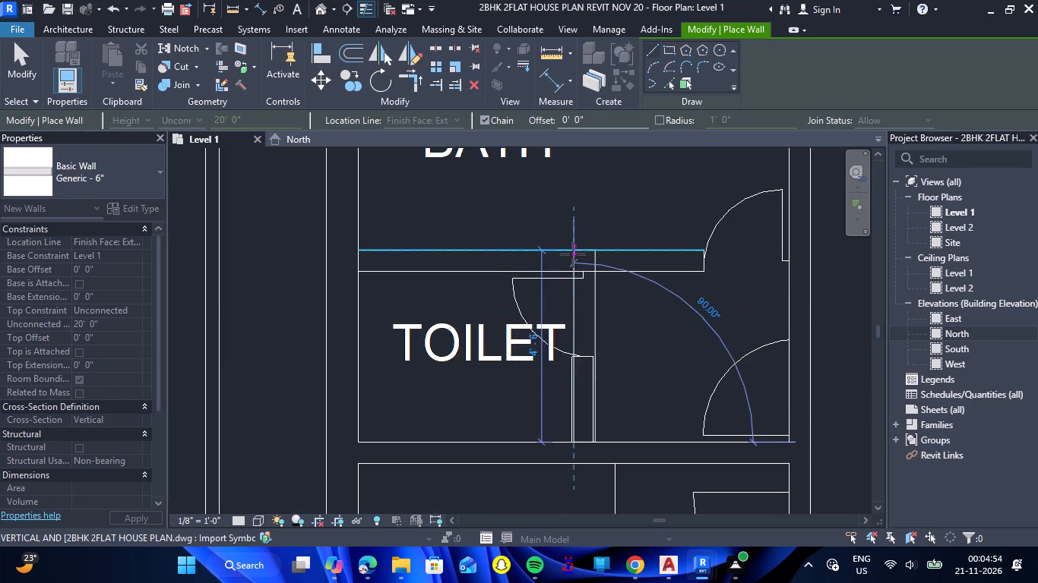
scroll(573, 254, up, 6)
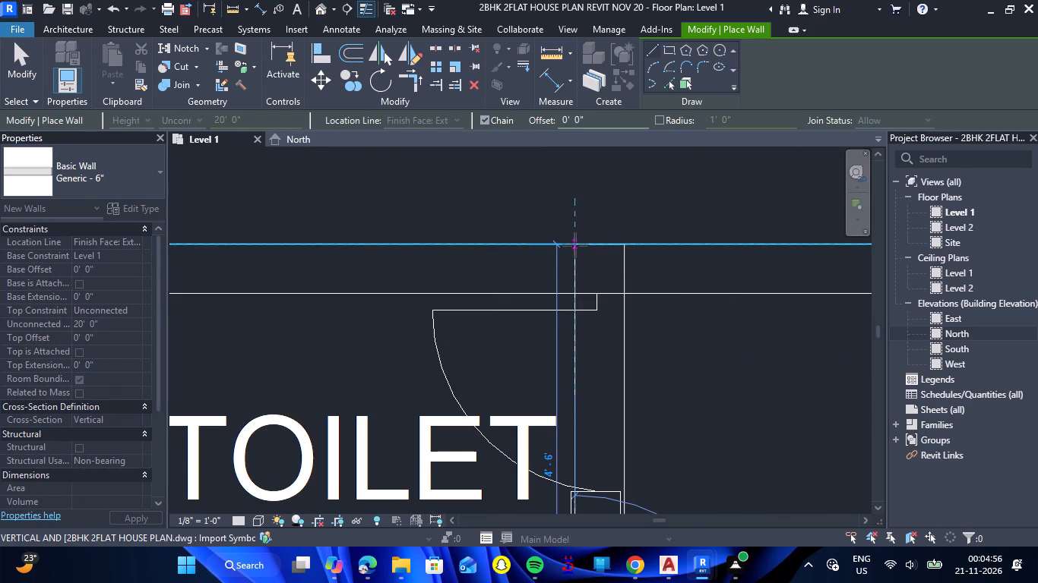
click(574, 245)
key(Escape)
Draw a 6" wall about 10' 1" long between the bath and toilet, from the west exterior wall to the drawing/dining wall.
scroll(606, 339, down, 8)
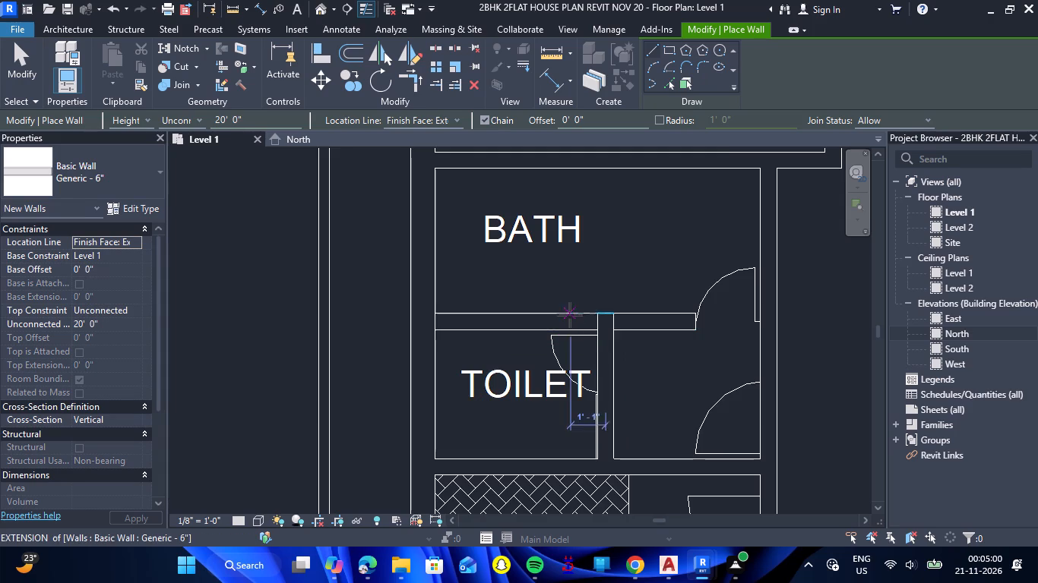
scroll(570, 315, down, 1)
click(454, 325)
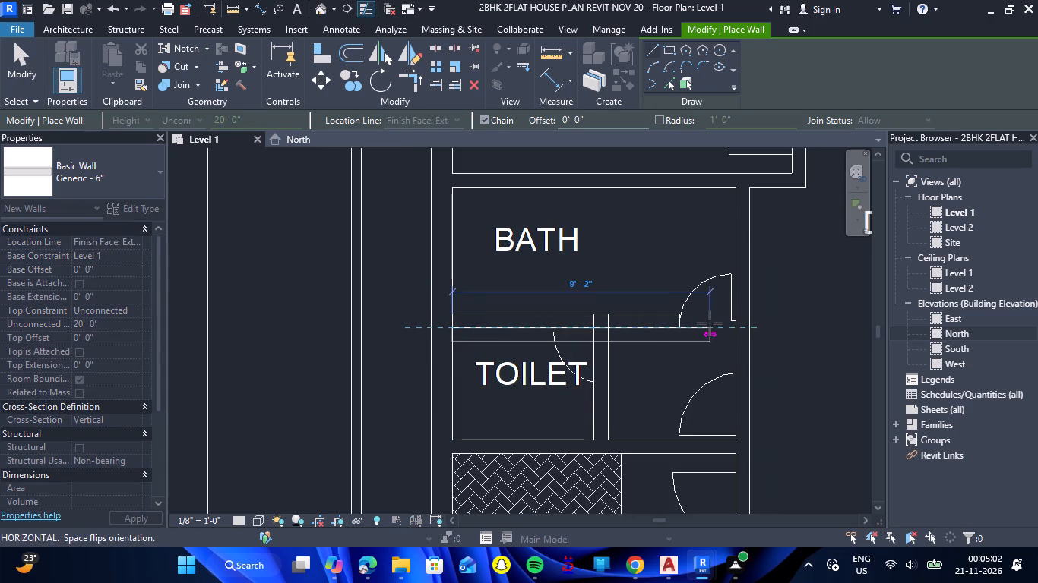
key(Escape)
click(454, 314)
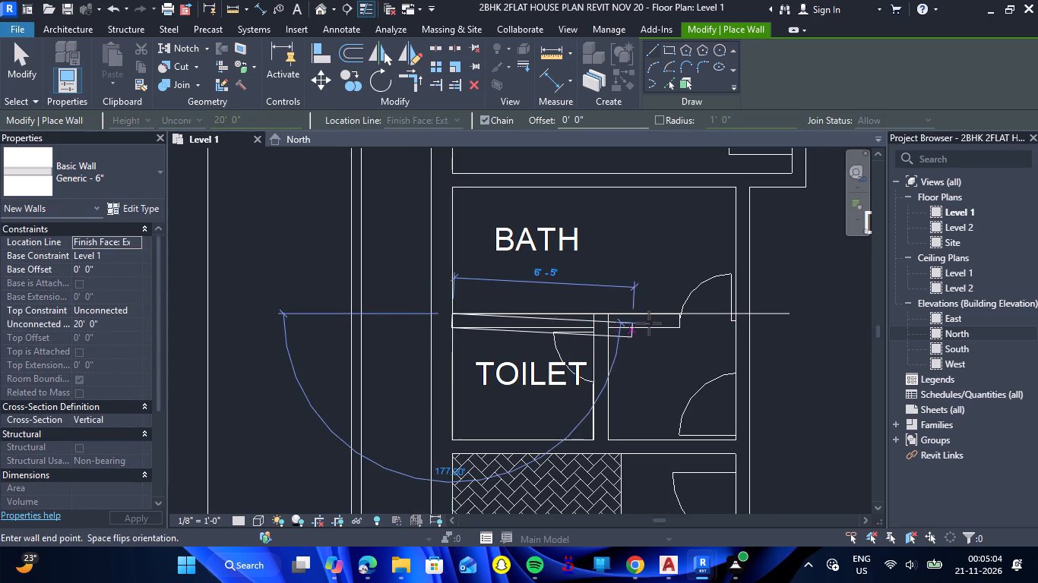
scroll(736, 315, up, 8)
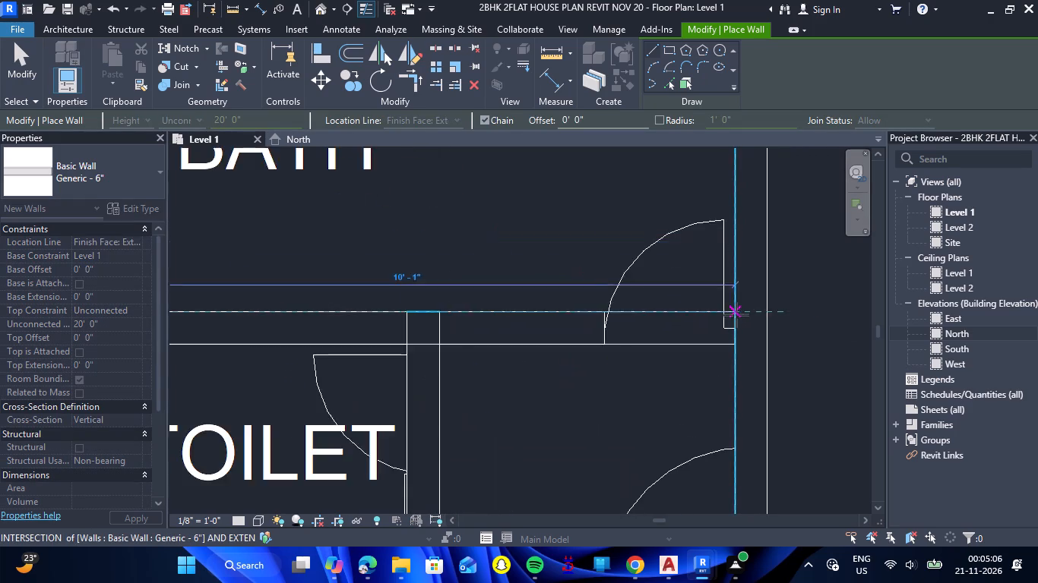
scroll(736, 315, up, 4)
click(733, 307)
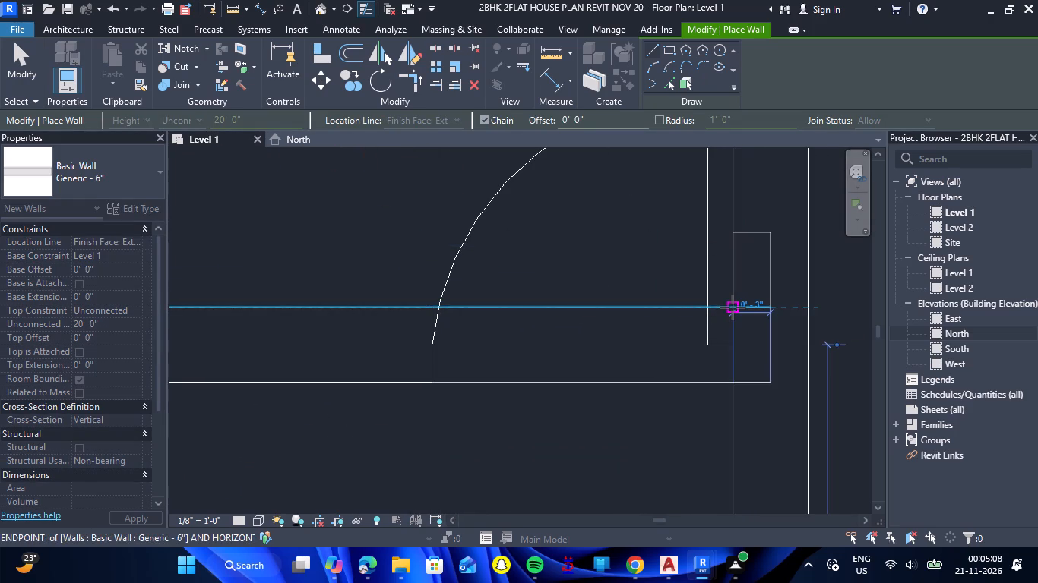
key(Escape)
Draw a 6" wall about 12' 7" long along the north bedroom's south edge, from the west exterior wall to the corner beyond the bedroom door.
scroll(730, 323, down, 12)
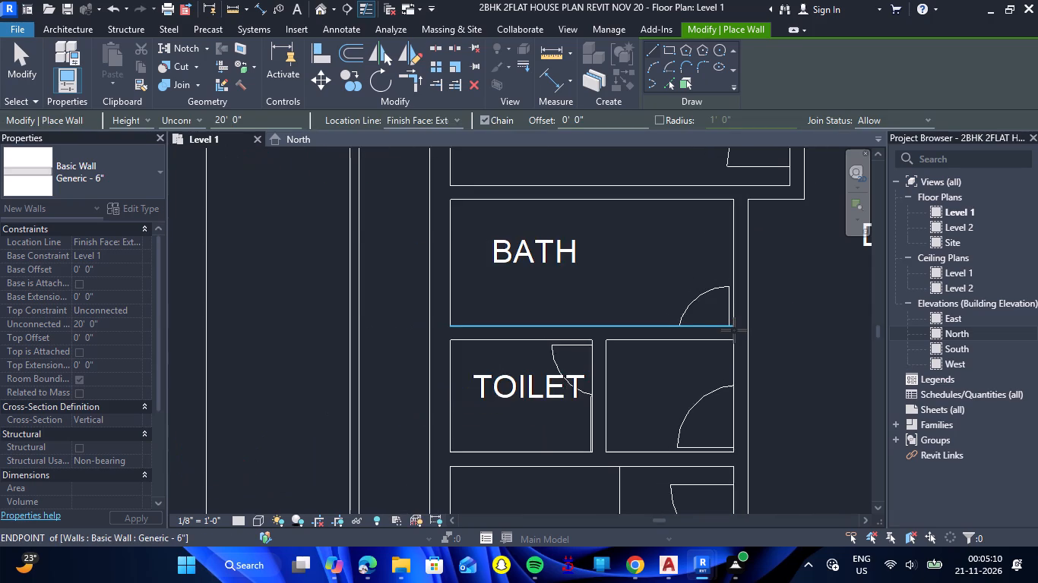
scroll(734, 330, down, 6)
scroll(746, 251, up, 3)
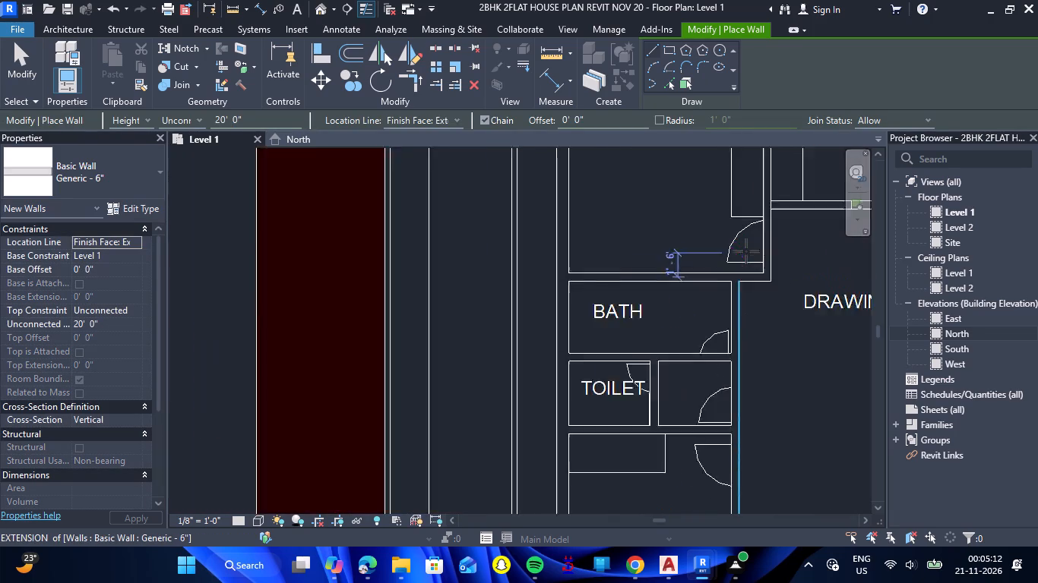
scroll(746, 251, up, 6)
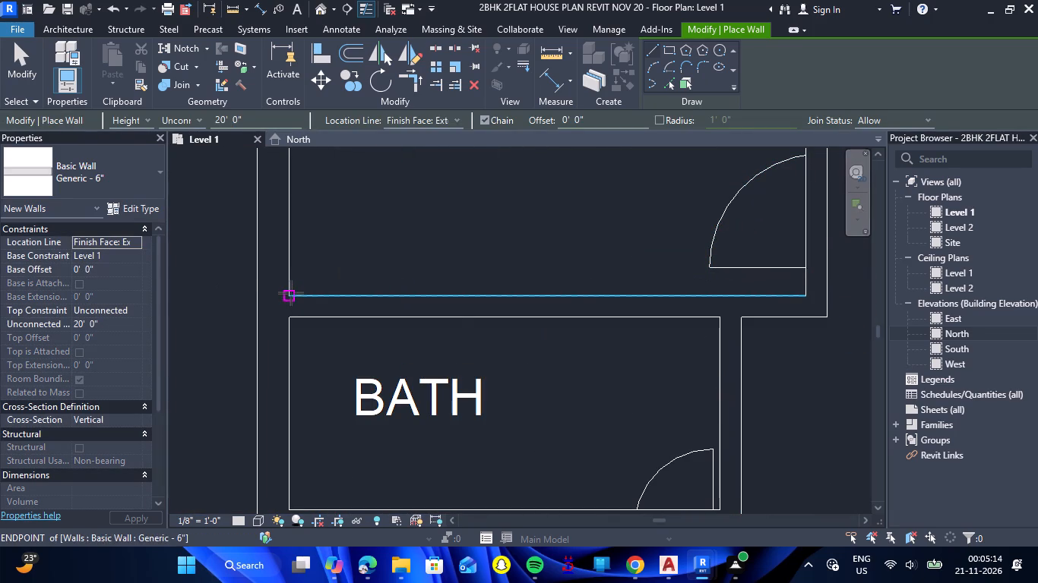
click(291, 293)
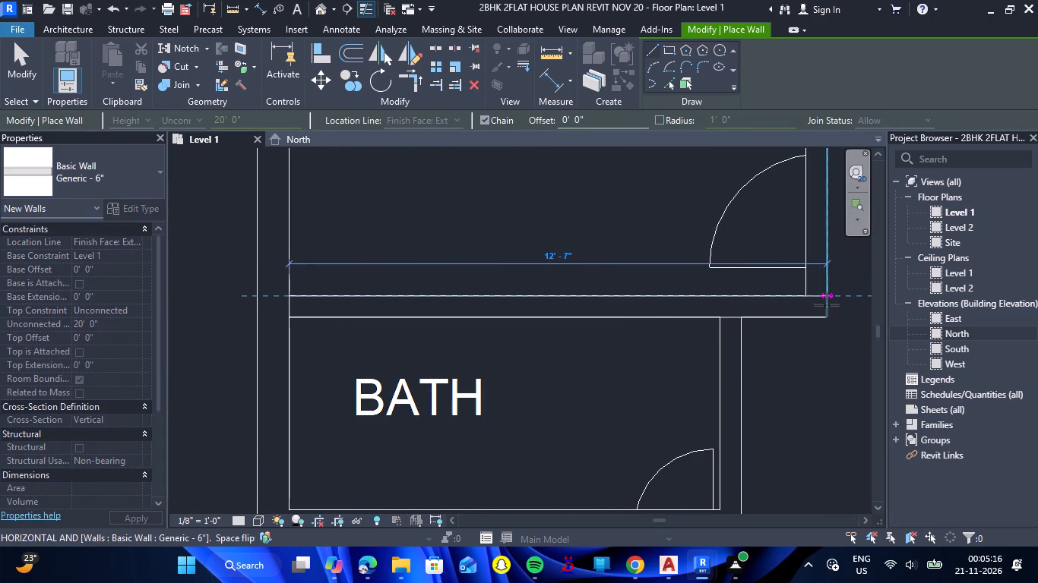
click(829, 300)
key(Escape)
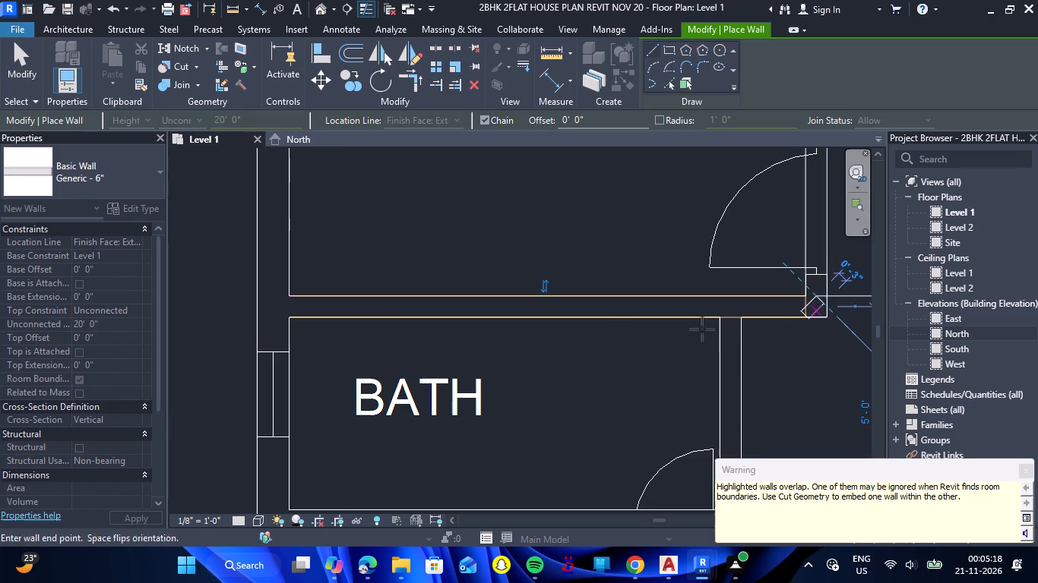
scroll(609, 337, down, 4)
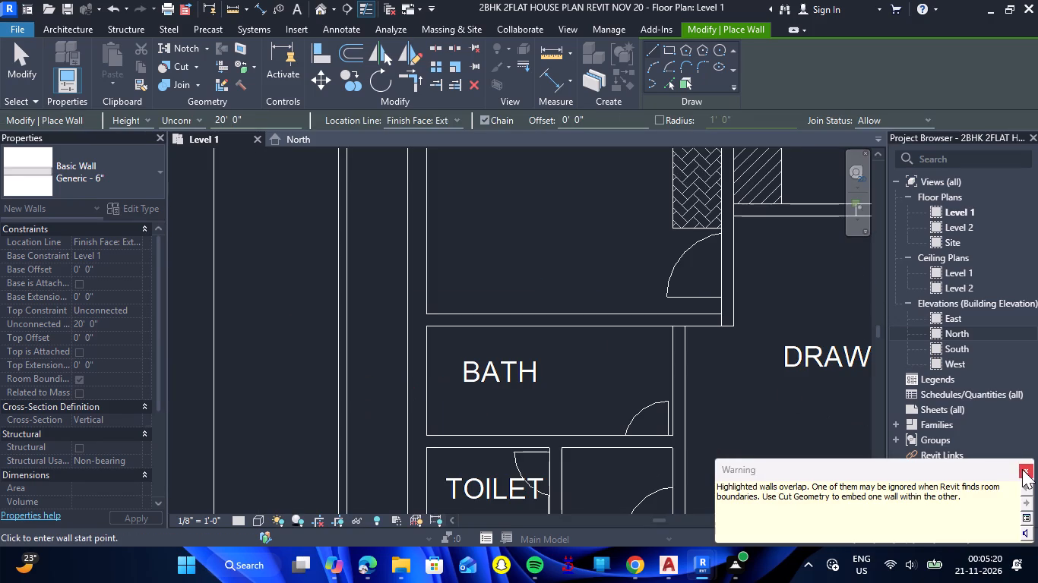
click(1022, 469)
Draw a 6" wall along the south side of the west flat's kitchen, from the bedroom–kitchen wall to the dividing line between the flats.
scroll(522, 346, down, 4)
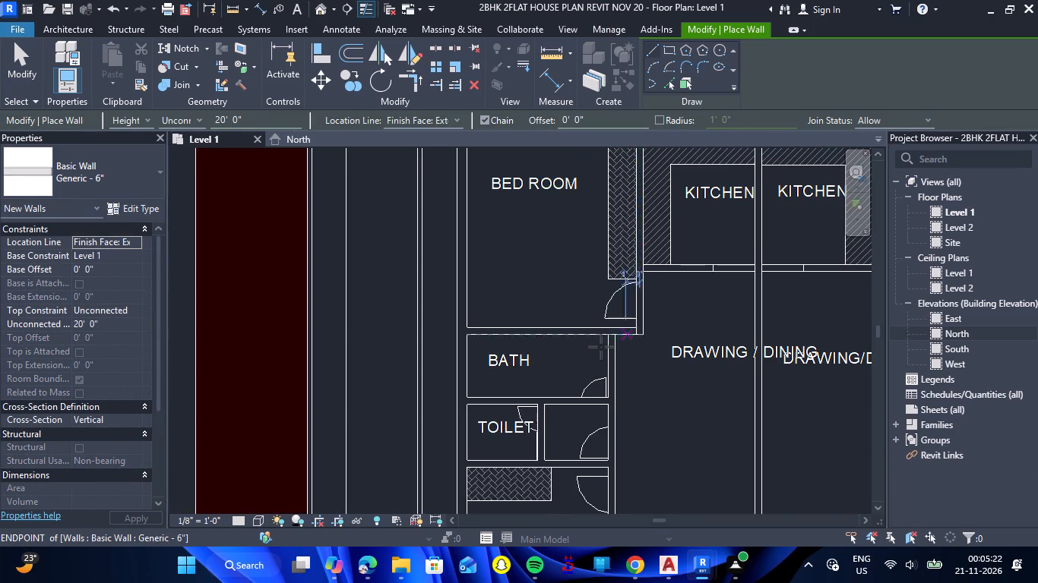
scroll(601, 347, down, 2)
scroll(803, 274, up, 5)
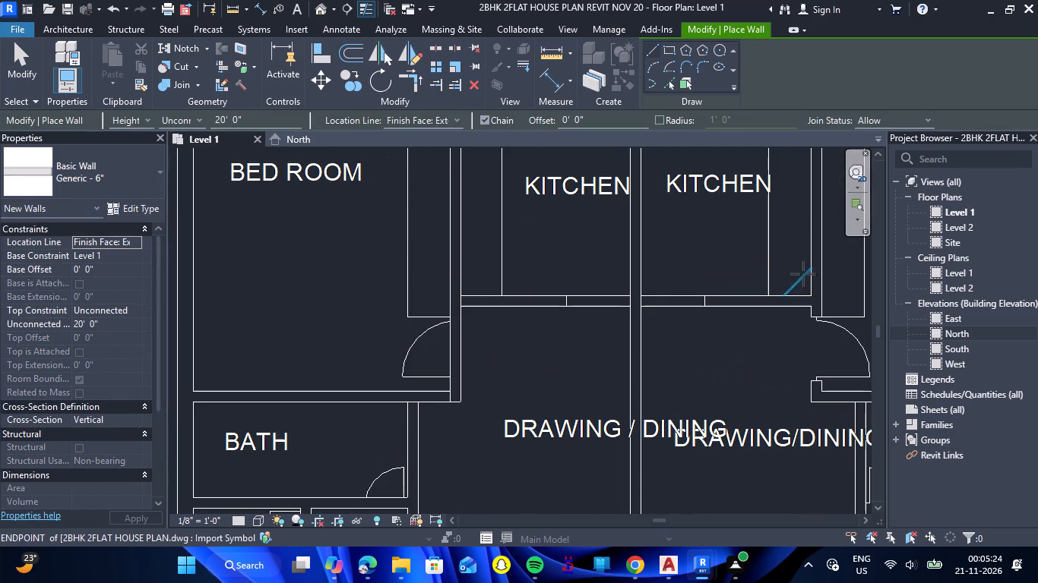
scroll(843, 295, up, 1)
scroll(398, 295, up, 5)
click(407, 297)
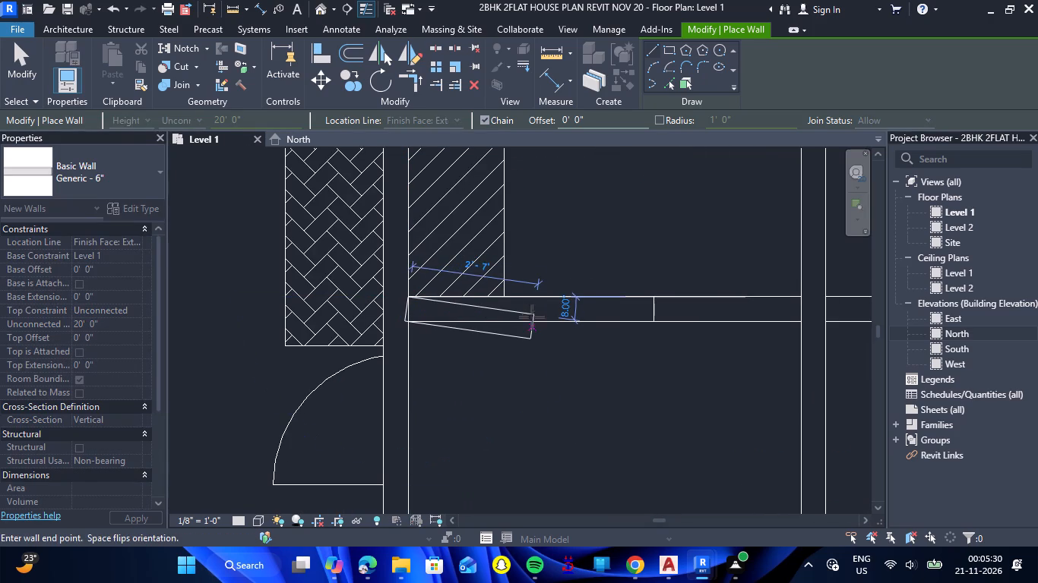
scroll(529, 317, down, 3)
scroll(731, 298, up, 5)
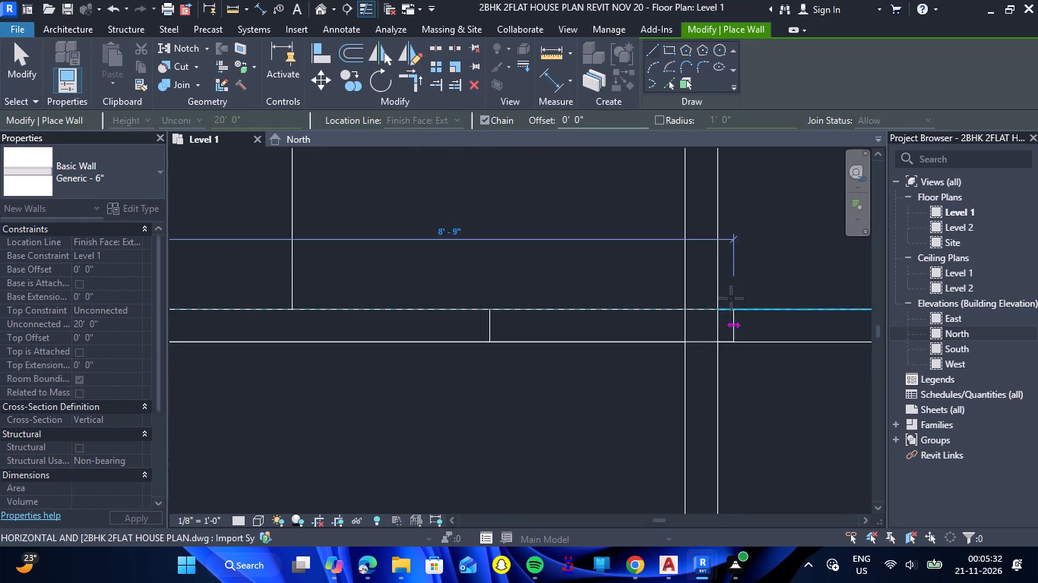
scroll(679, 302, up, 5)
click(689, 317)
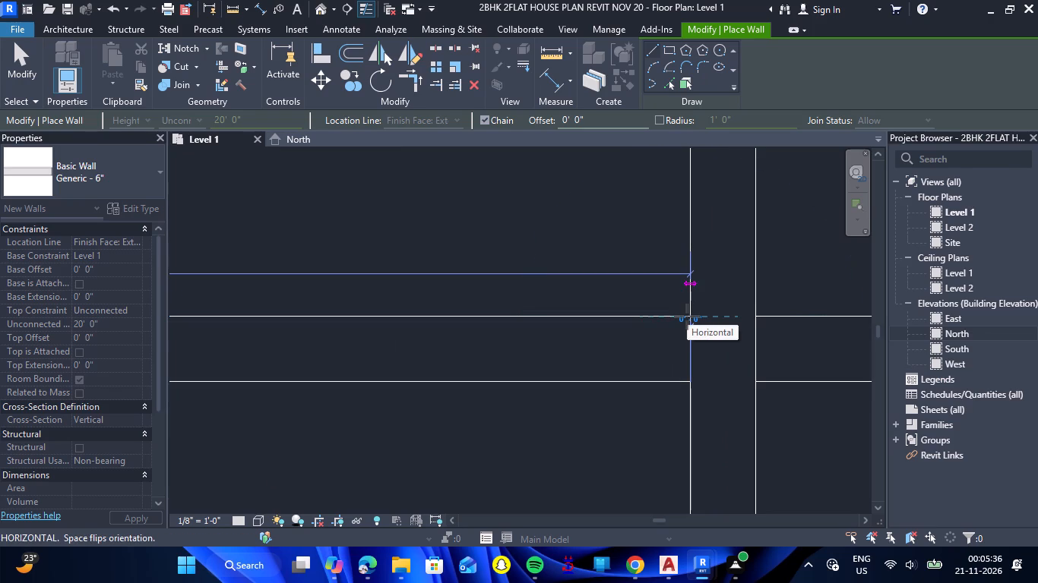
key(Escape)
Draw the 6" dividing wall between the two flats, from the north exterior wall's inner face straight down to the south exterior wall's inner face.
scroll(687, 317, down, 6)
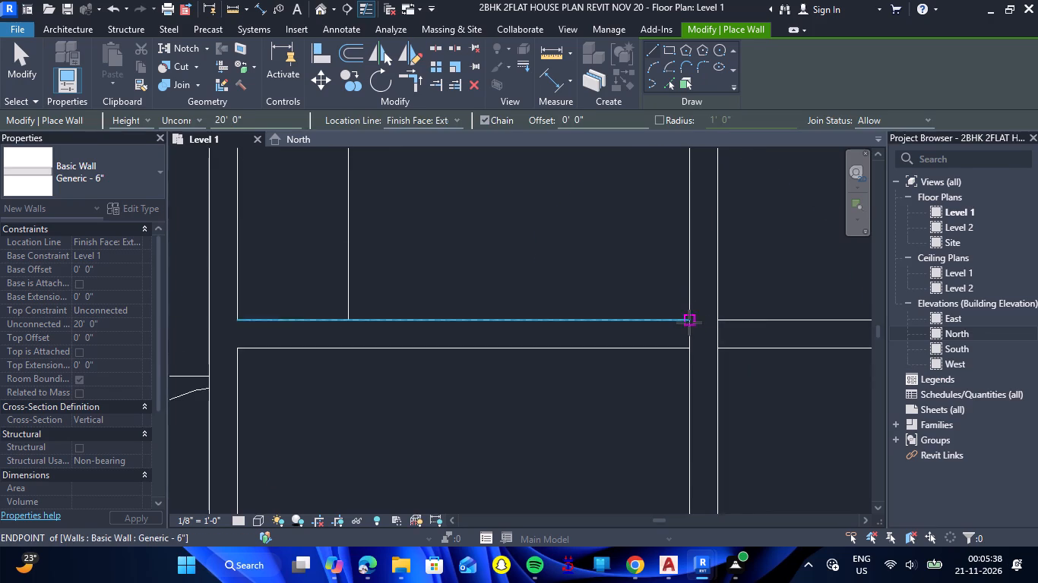
scroll(689, 323, down, 10)
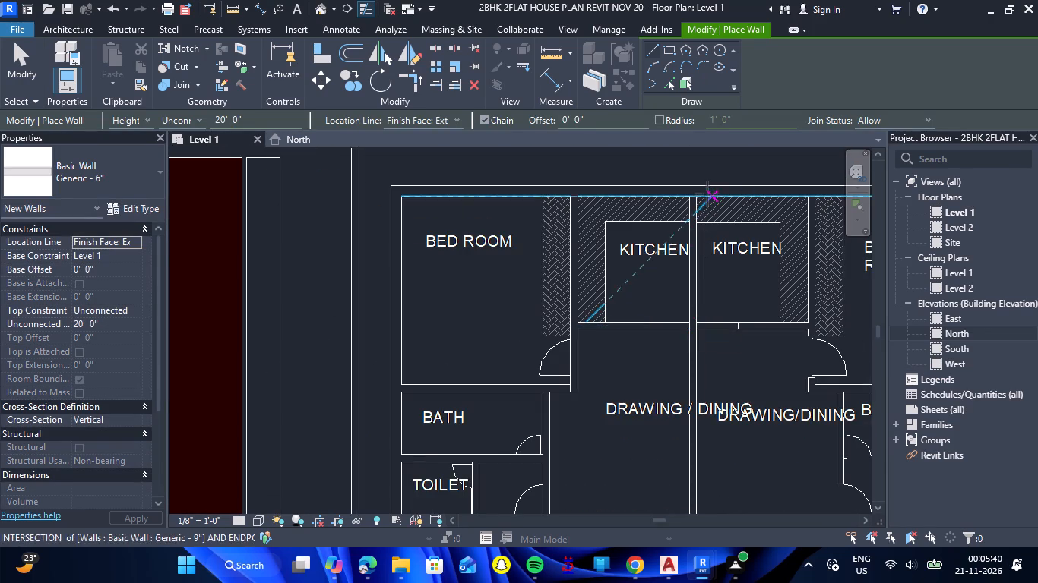
scroll(703, 179, up, 7)
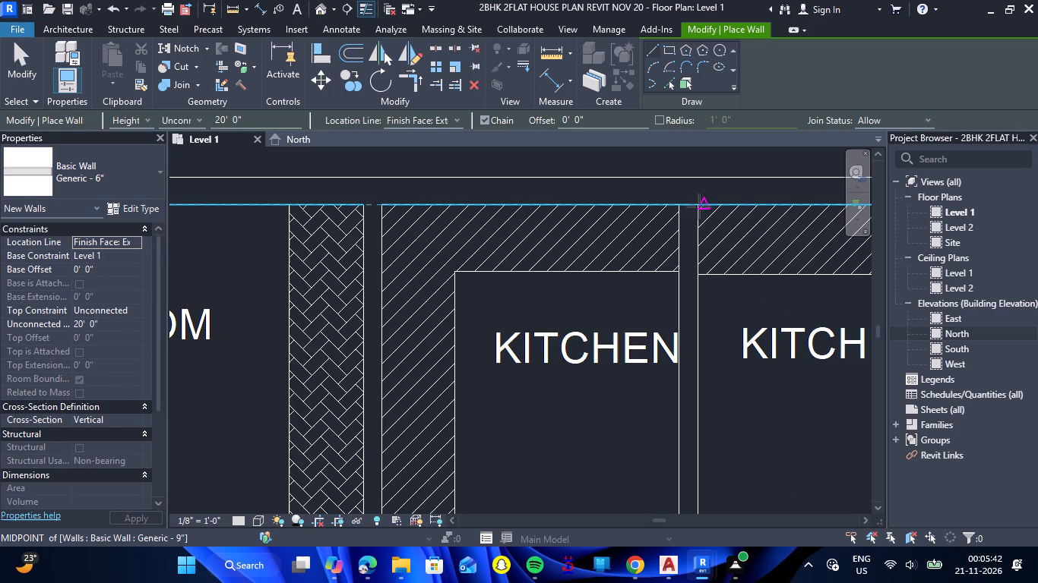
click(696, 200)
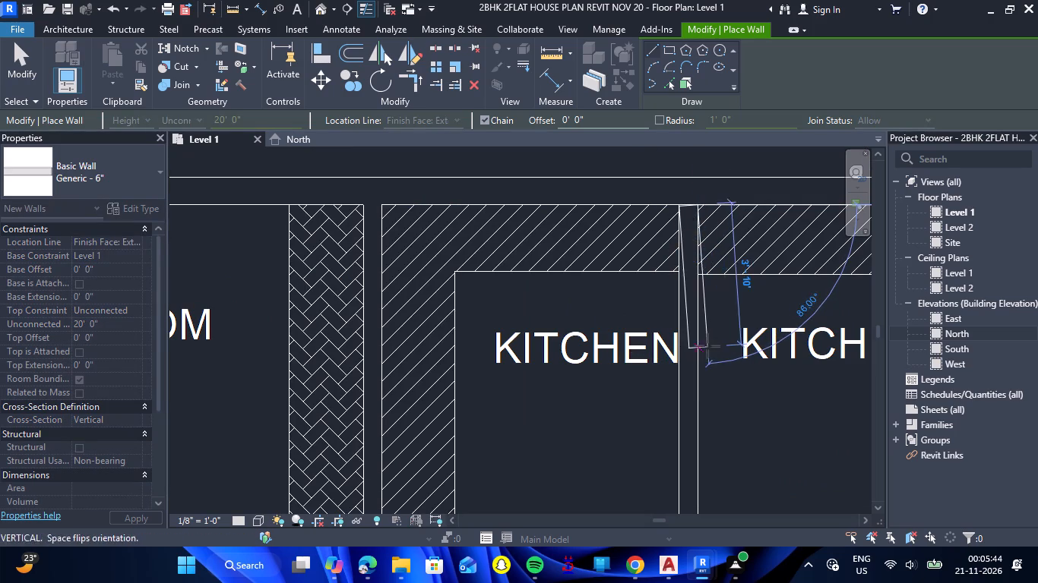
scroll(693, 327, down, 16)
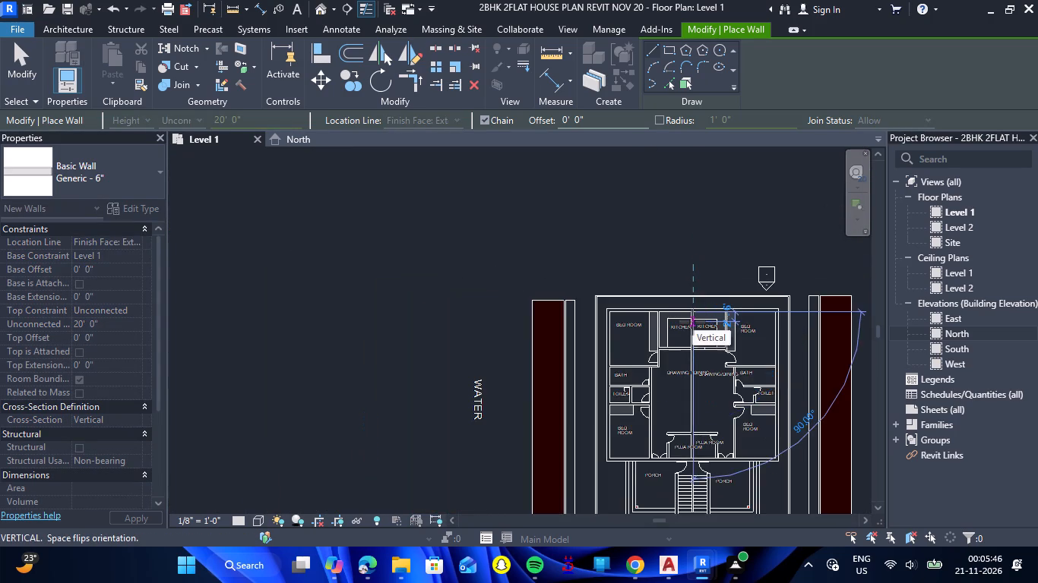
scroll(692, 322, down, 4)
scroll(695, 401, up, 3)
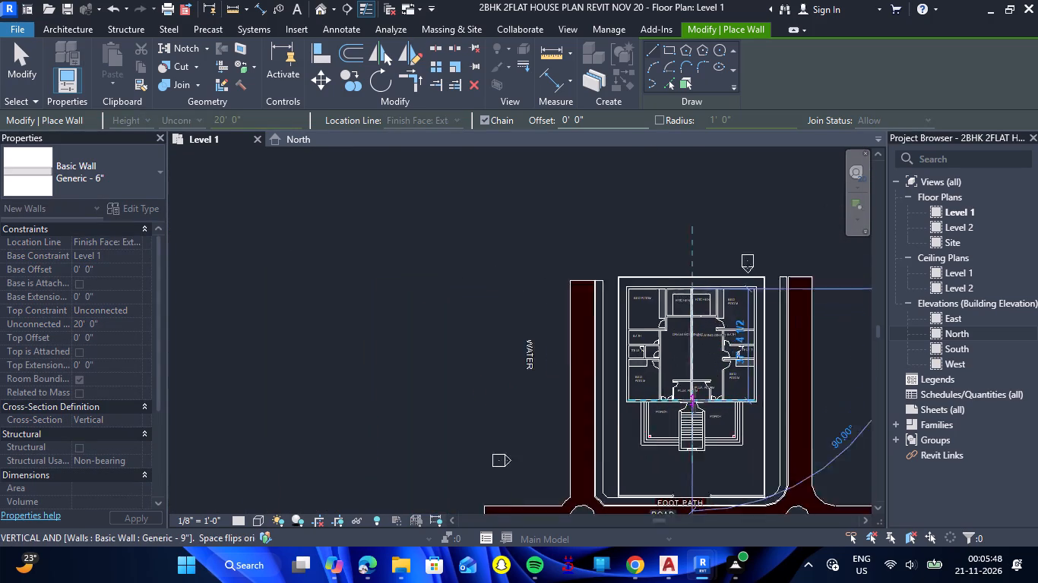
scroll(695, 401, up, 18)
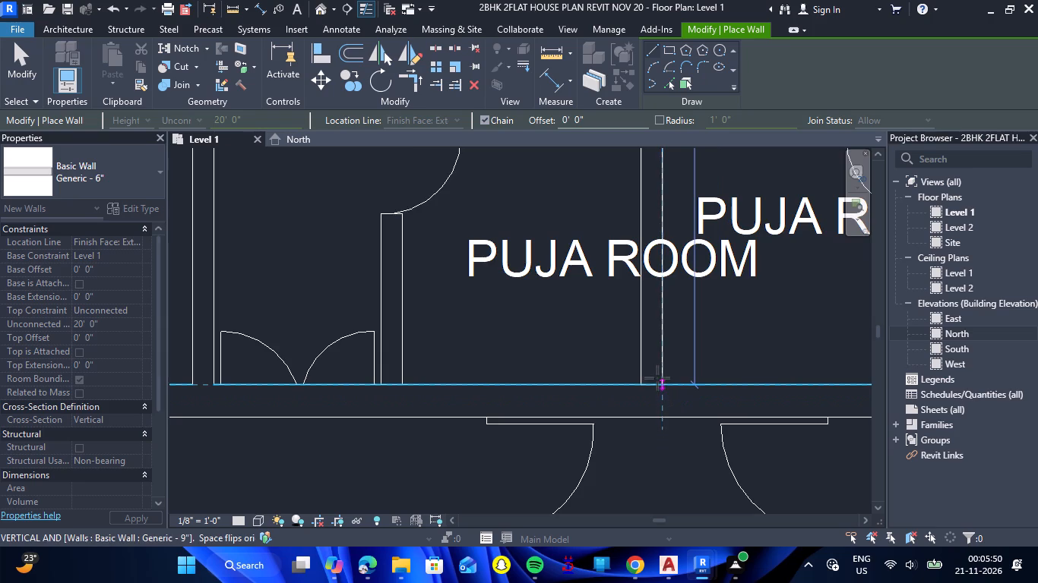
scroll(657, 378, up, 5)
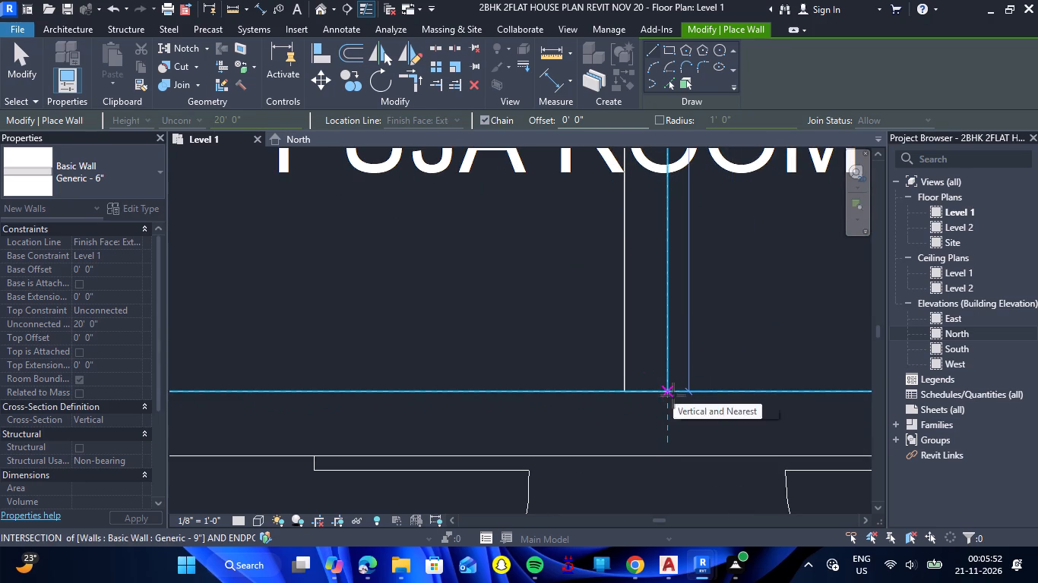
click(667, 390)
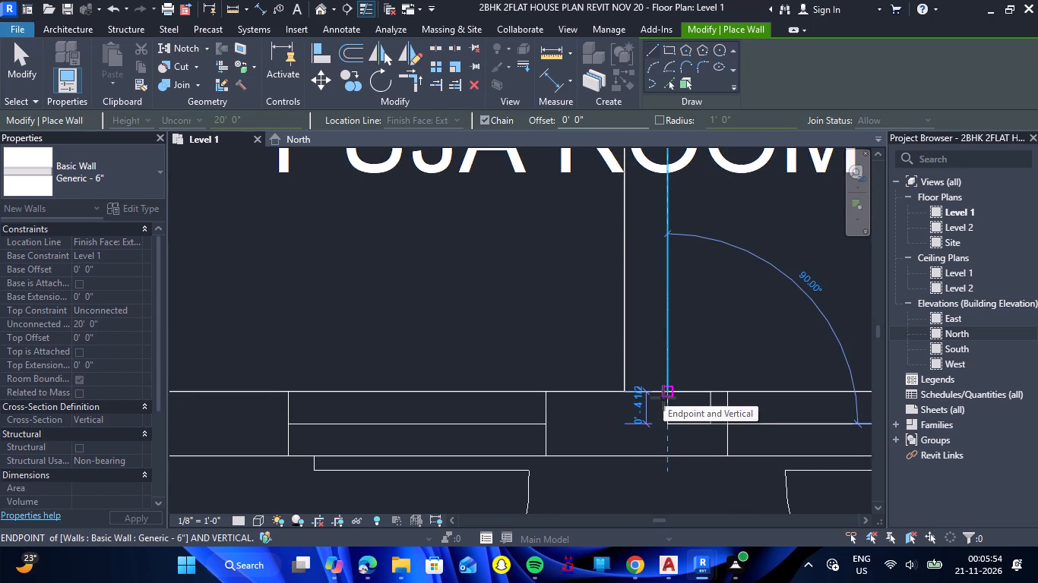
key(Escape)
scroll(663, 398, down, 19)
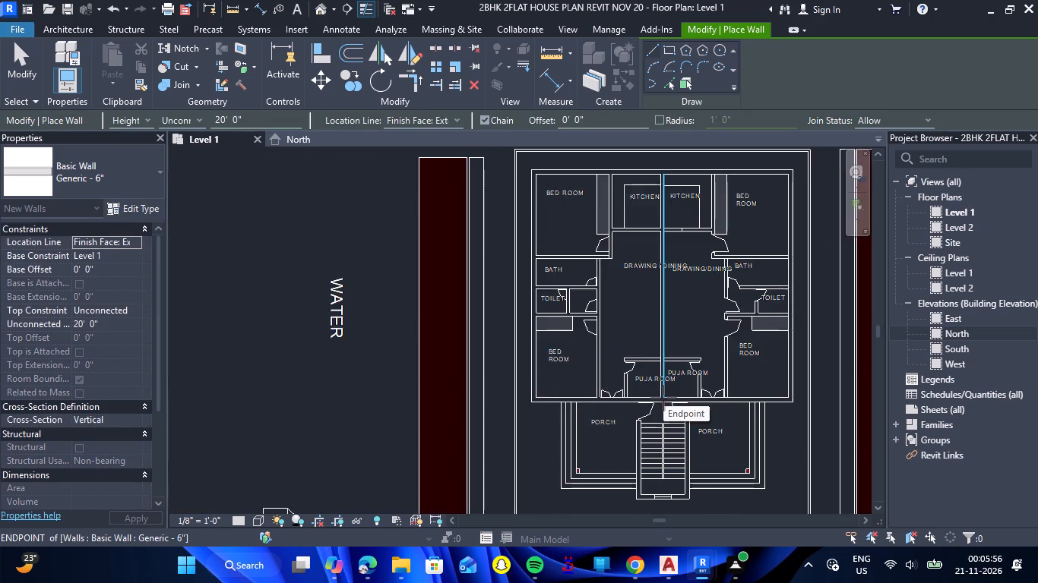
Draw a 6" wall about 14' long between the east flat's kitchen and north bedroom, from the north exterior wall to the bath's north line.
scroll(663, 398, down, 2)
scroll(672, 222, up, 4)
scroll(743, 259, up, 2)
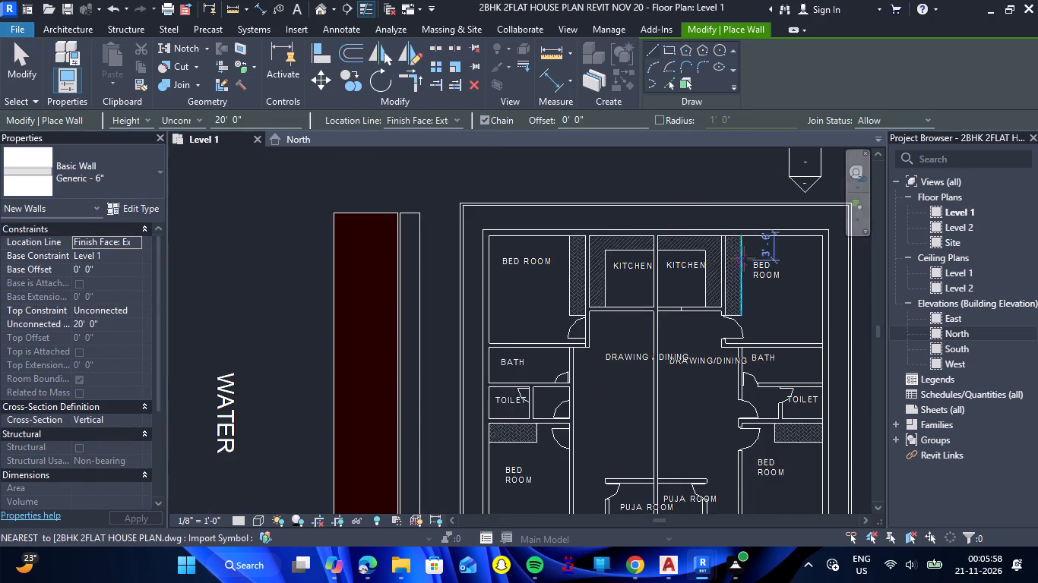
scroll(743, 259, up, 7)
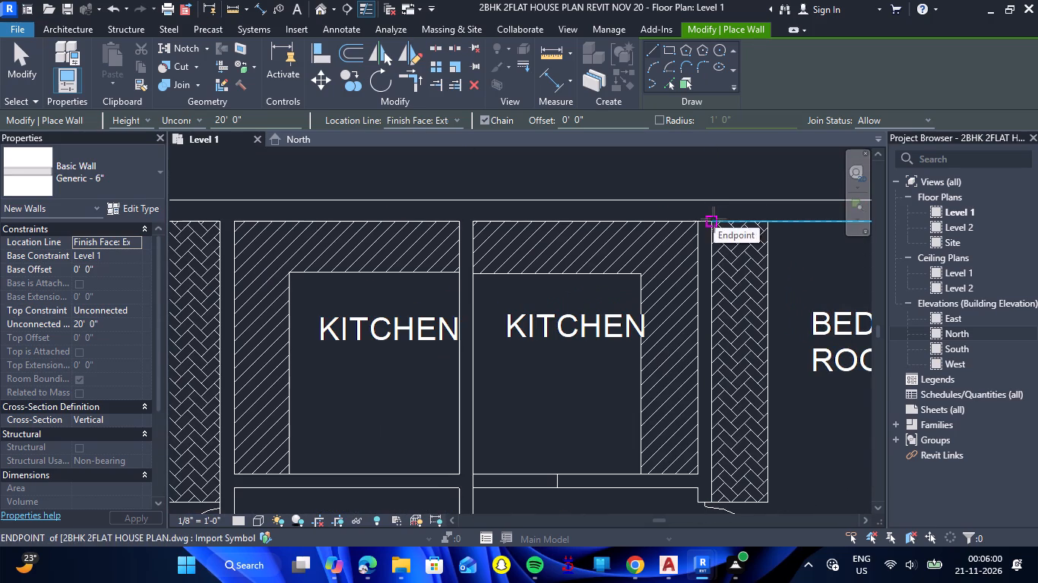
click(713, 219)
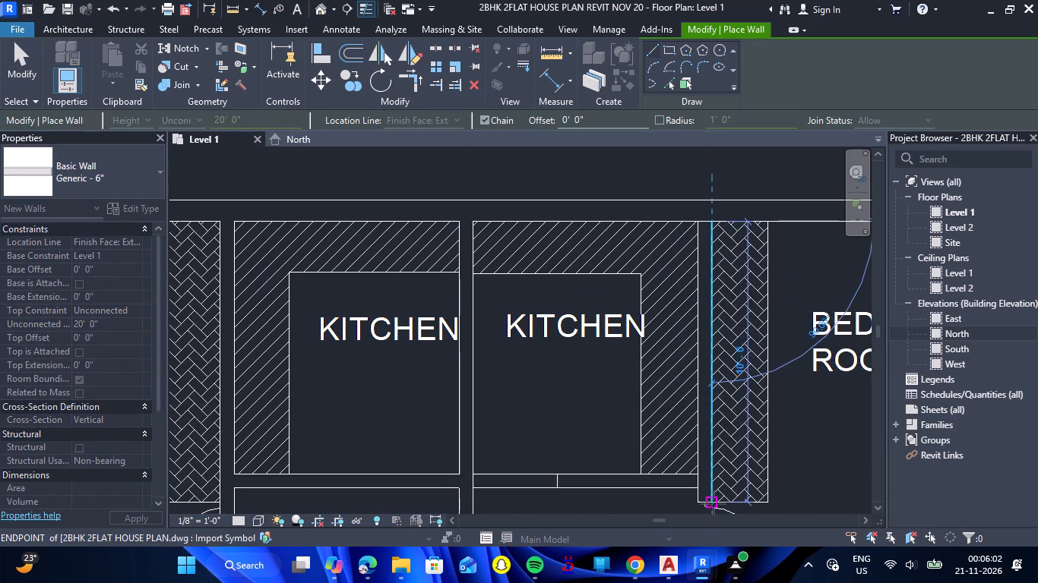
scroll(709, 421, down, 9)
scroll(710, 471, up, 2)
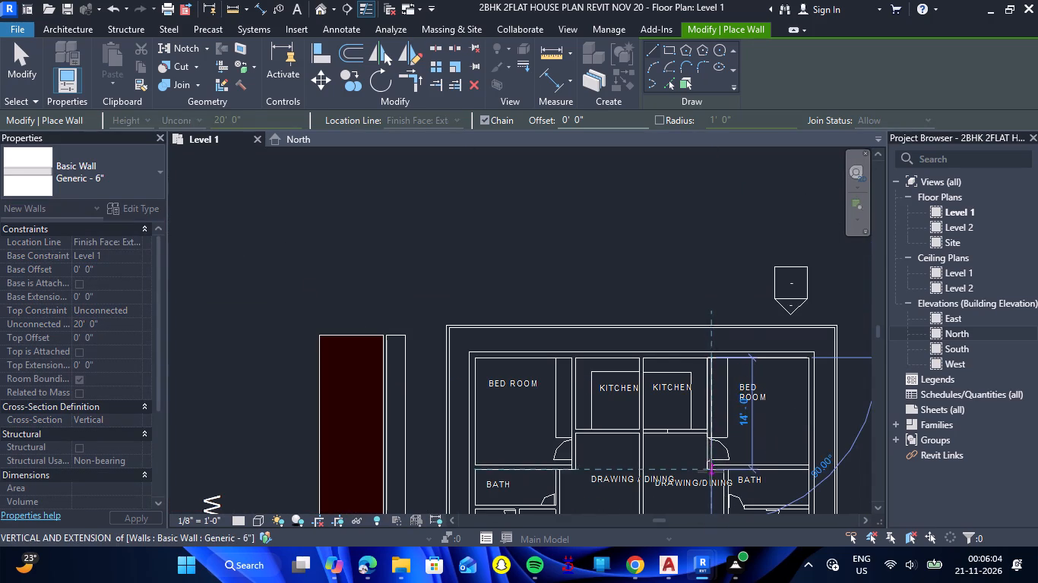
scroll(710, 471, up, 17)
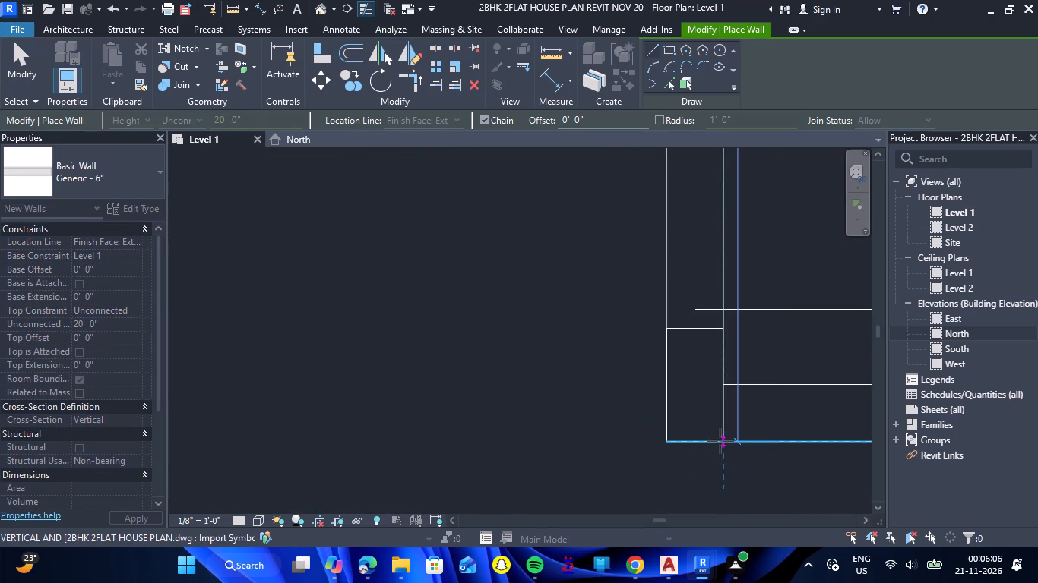
click(723, 442)
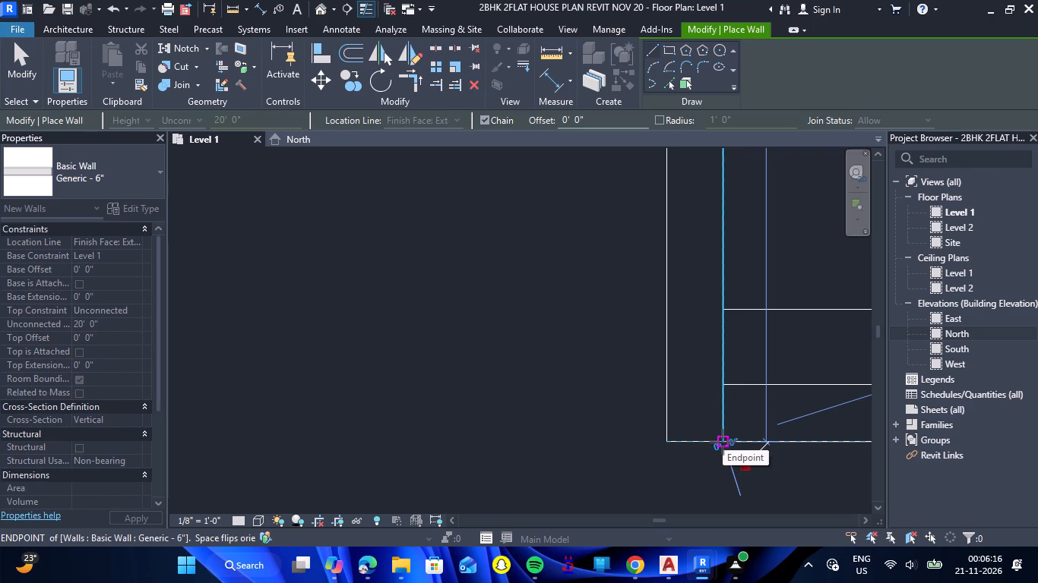
key(Escape)
Draw a 6" wall along the south side of the east flat's kitchen, from the bedroom–kitchen wall to the dividing wall between the flats.
scroll(683, 441, down, 8)
scroll(562, 398, down, 1)
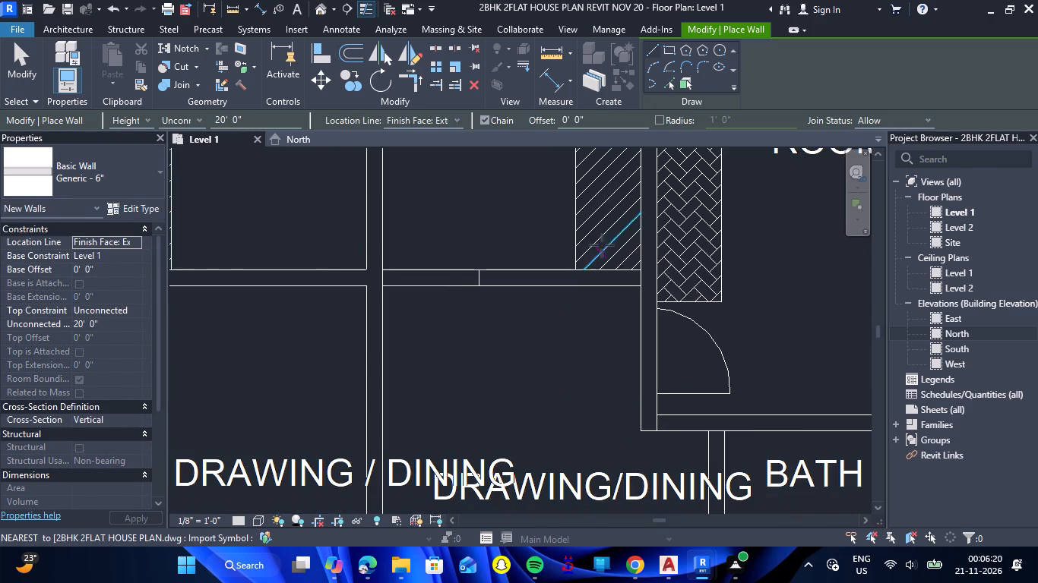
scroll(604, 243, up, 4)
click(666, 317)
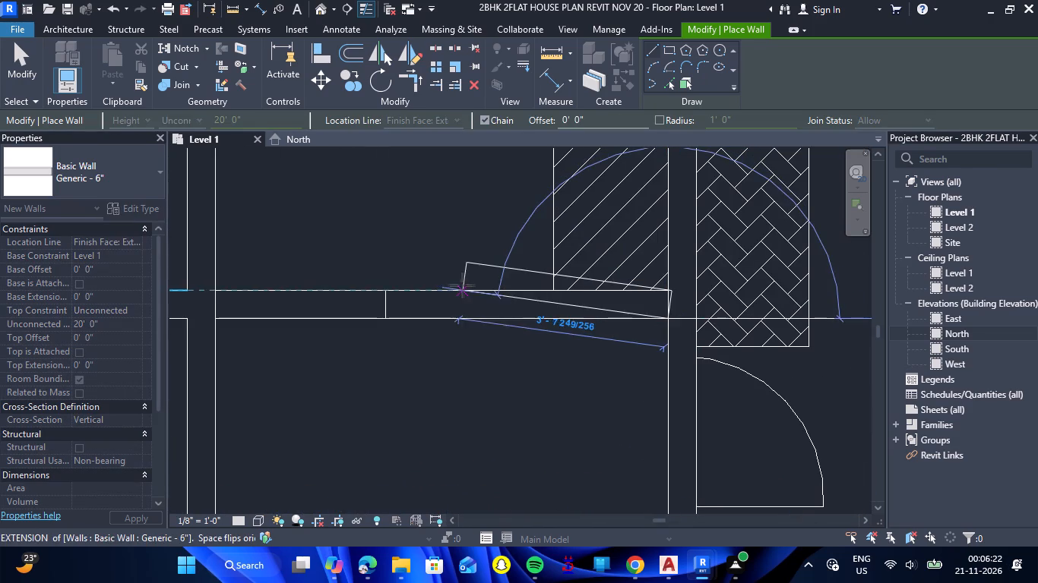
scroll(443, 325, down, 4)
scroll(303, 323, up, 5)
click(324, 316)
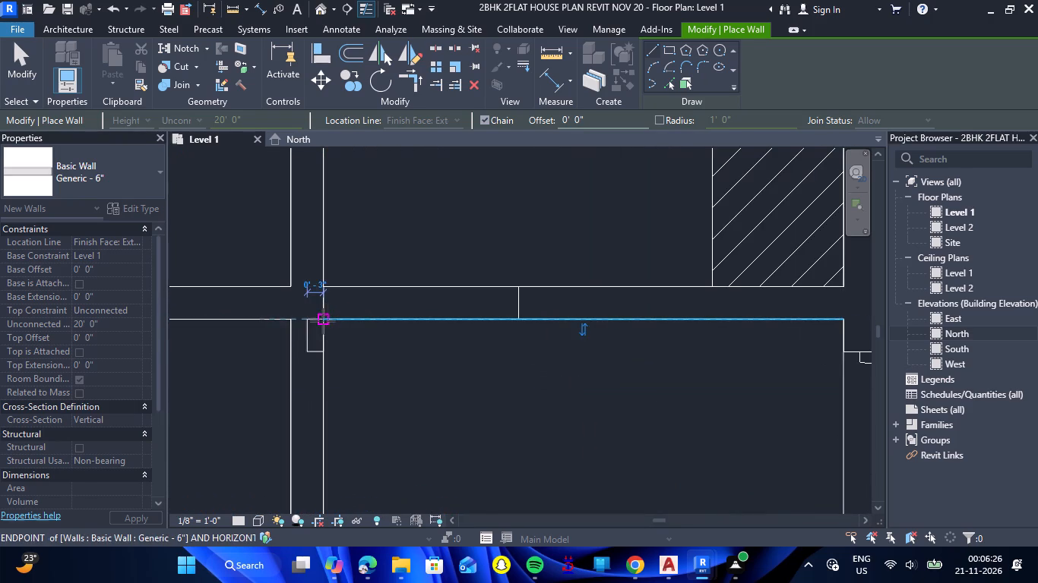
key(Escape)
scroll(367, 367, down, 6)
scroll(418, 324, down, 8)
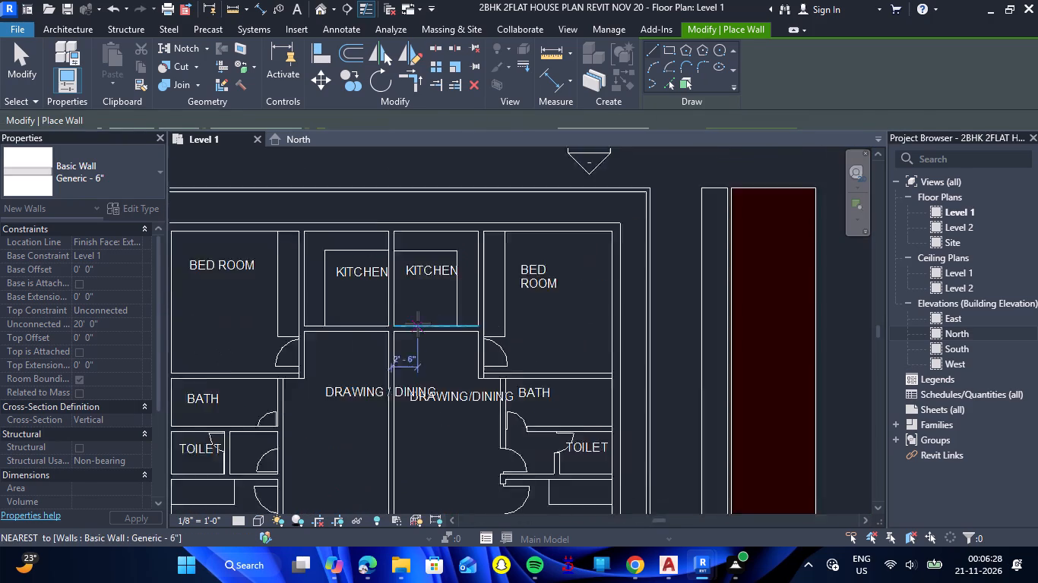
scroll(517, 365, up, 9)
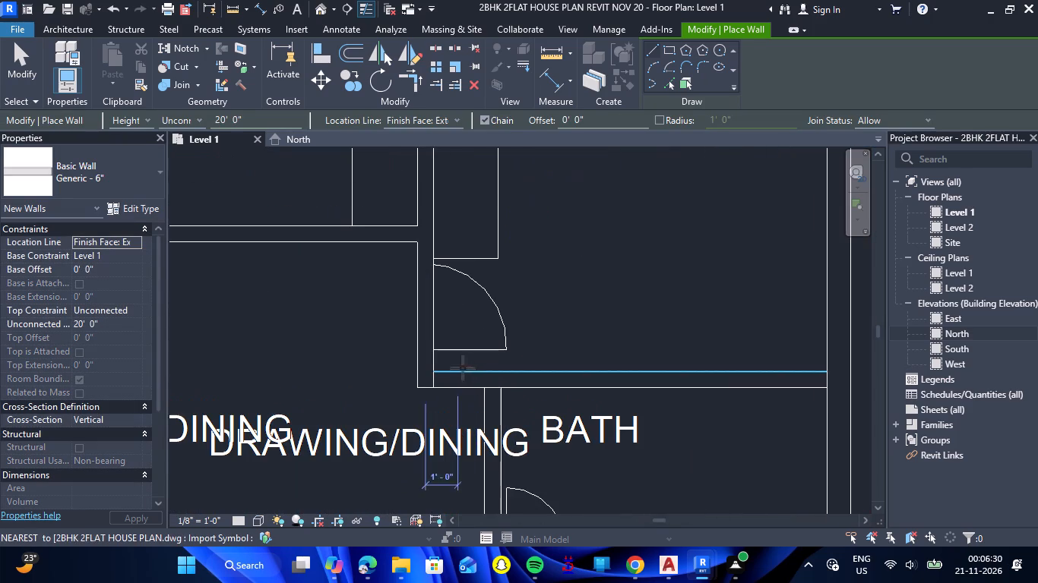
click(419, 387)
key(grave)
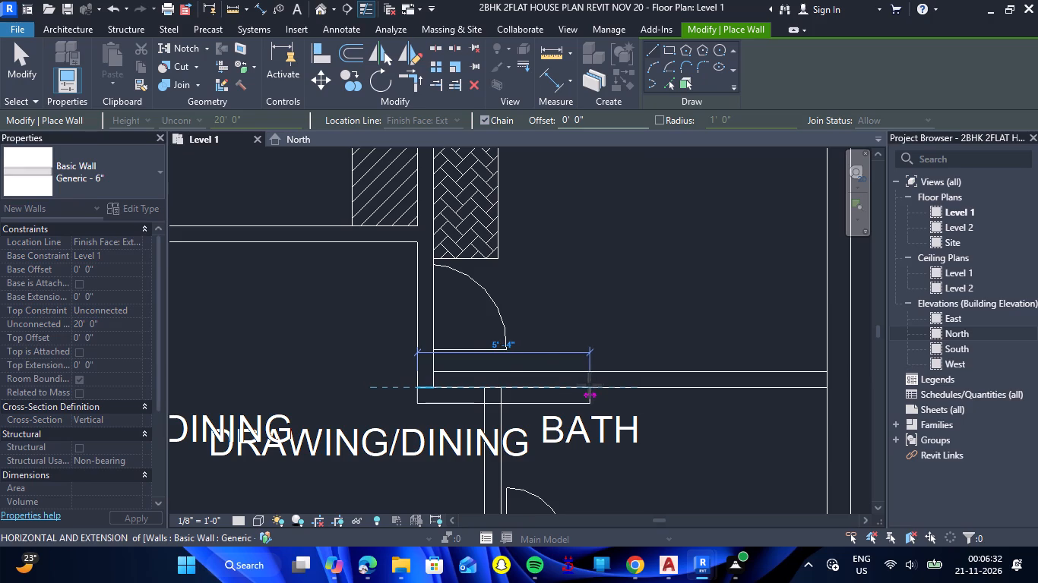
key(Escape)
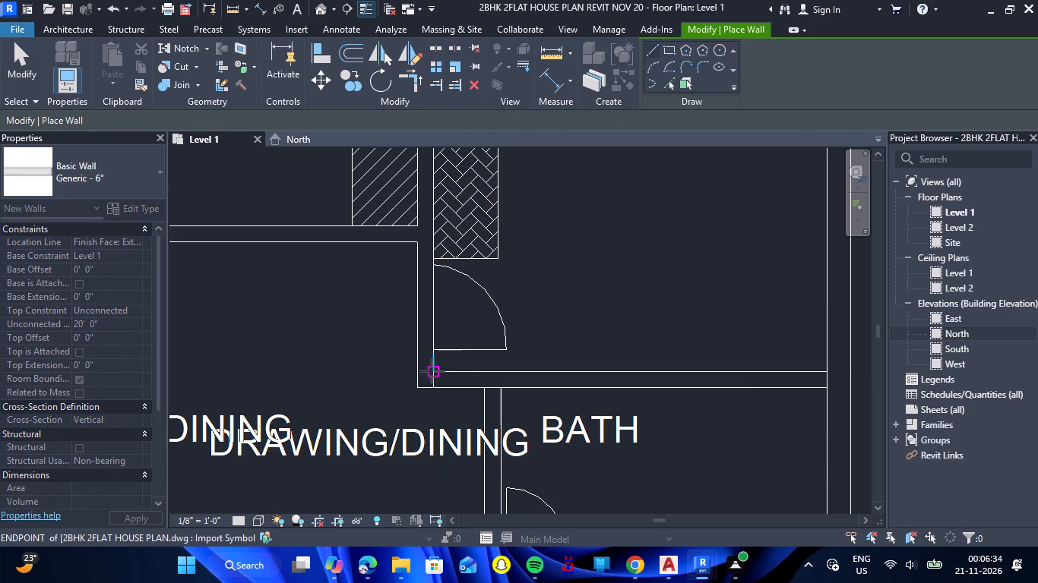
Draw a 6" wall about 12' 2" long along the east flat's north bedroom's south edge, from the bedroom–kitchen wall to the east exterior wall.
click(437, 370)
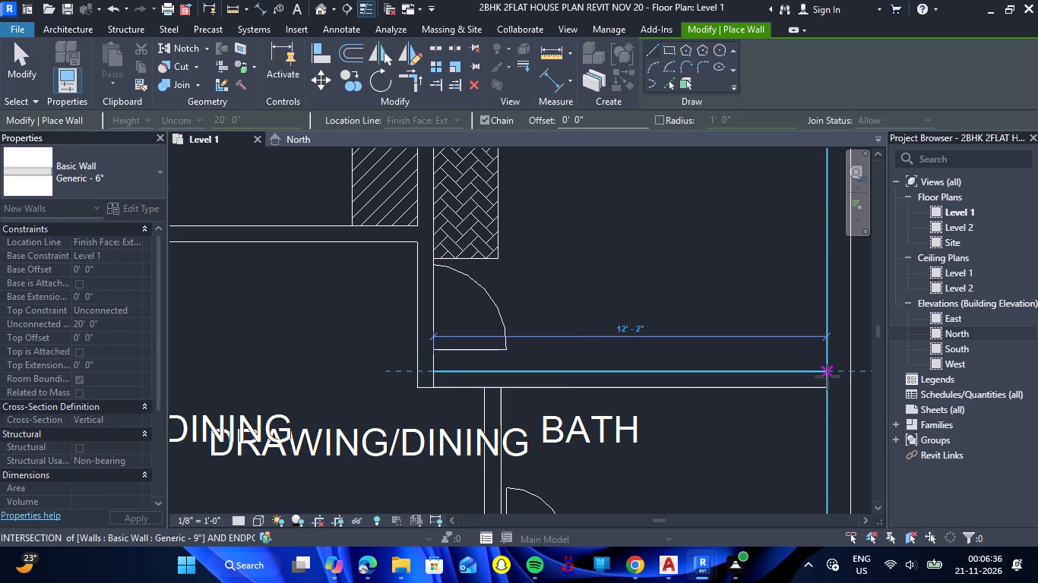
click(830, 371)
key(Escape)
Draw a 6" wall along the east flat's drawing/dining side of the bath and south bedroom, from the bath's north wall to the south exterior wall.
scroll(573, 374, down, 4)
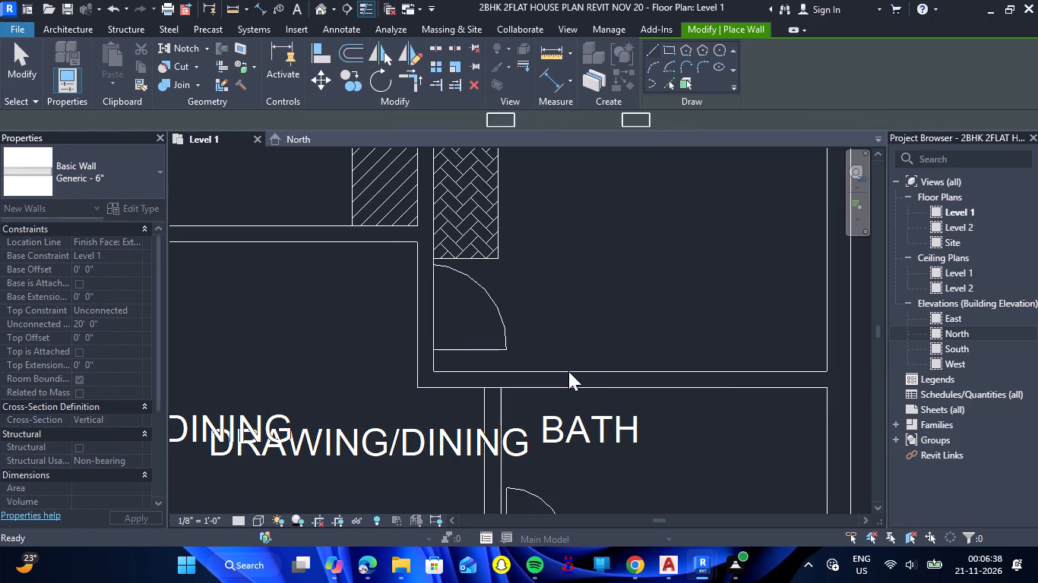
scroll(556, 357, down, 4)
scroll(541, 381, up, 5)
scroll(541, 381, down, 2)
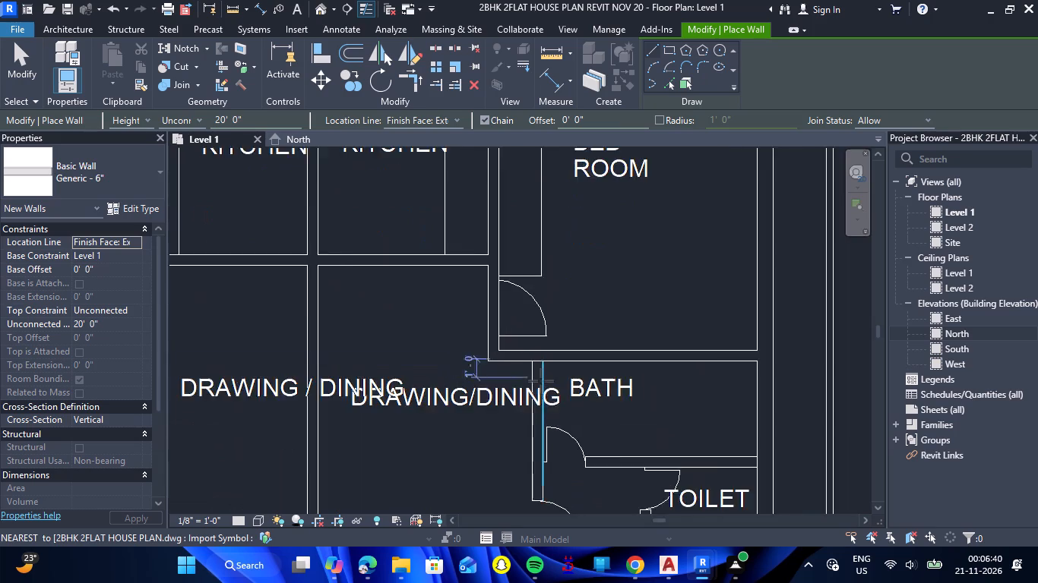
scroll(541, 381, down, 8)
scroll(548, 377, up, 12)
click(530, 366)
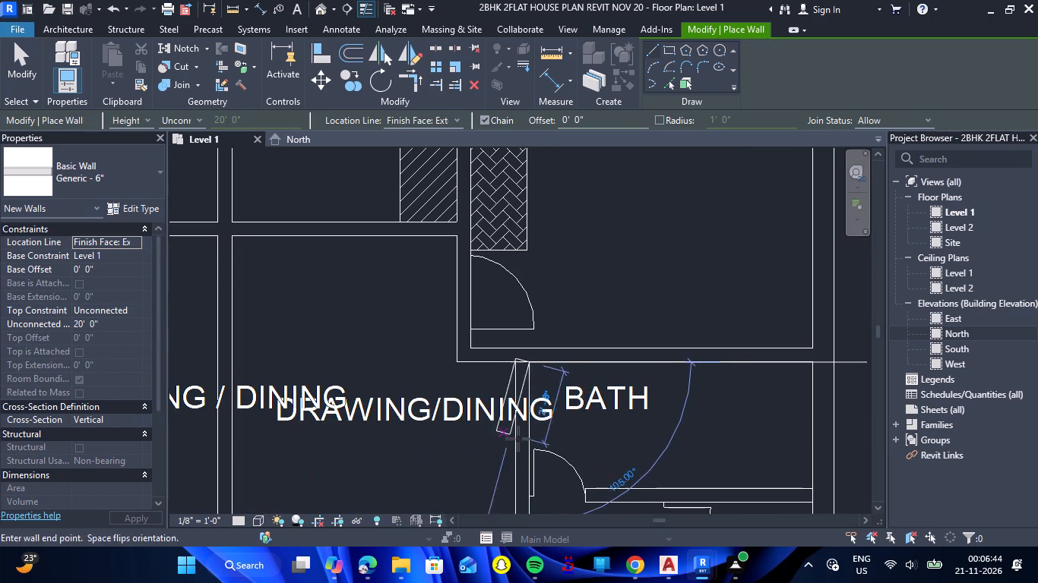
scroll(538, 425, down, 14)
scroll(540, 501, up, 9)
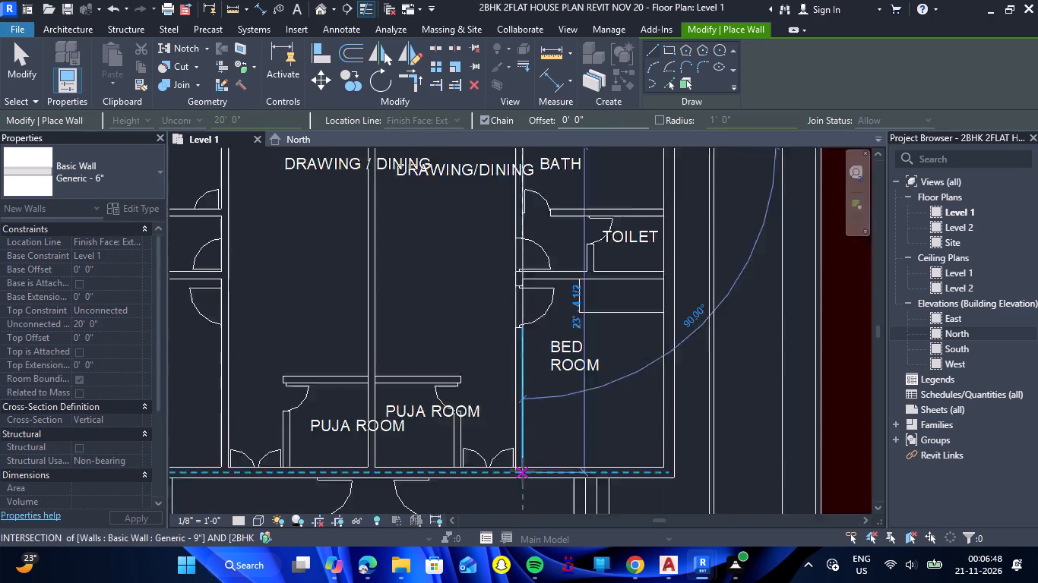
scroll(523, 471, up, 14)
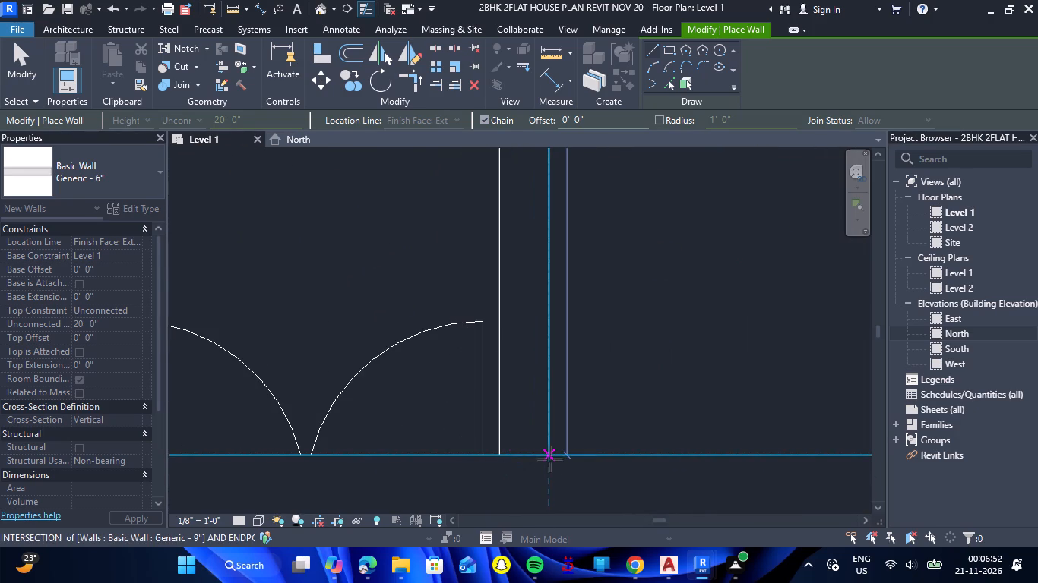
click(549, 457)
key(Escape)
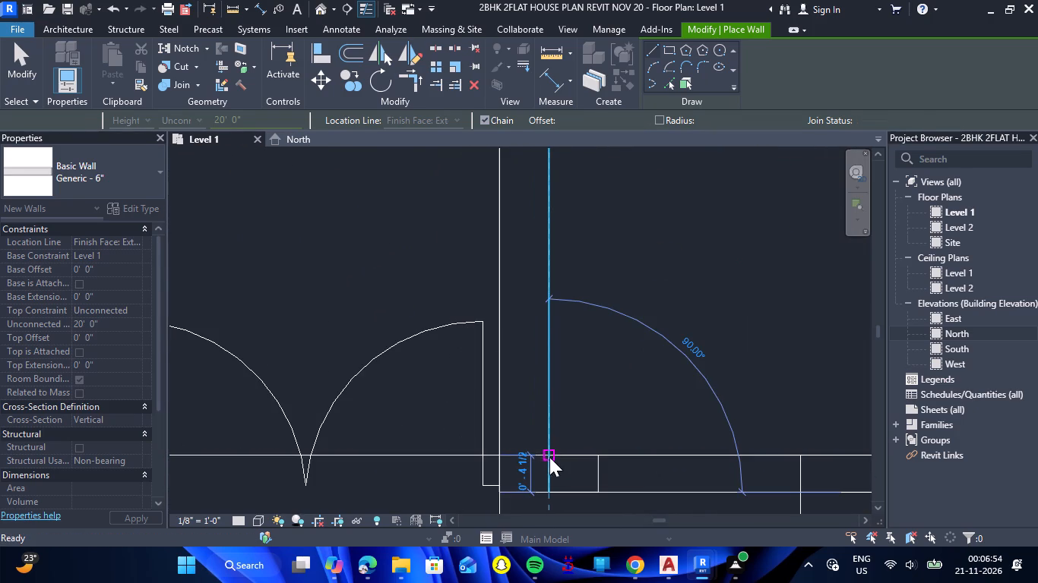
Draw a 6" wall about 10' 1" long between the east flat's toilet and south bedroom, from the drawing/dining wall to the east exterior wall.
scroll(549, 457, down, 12)
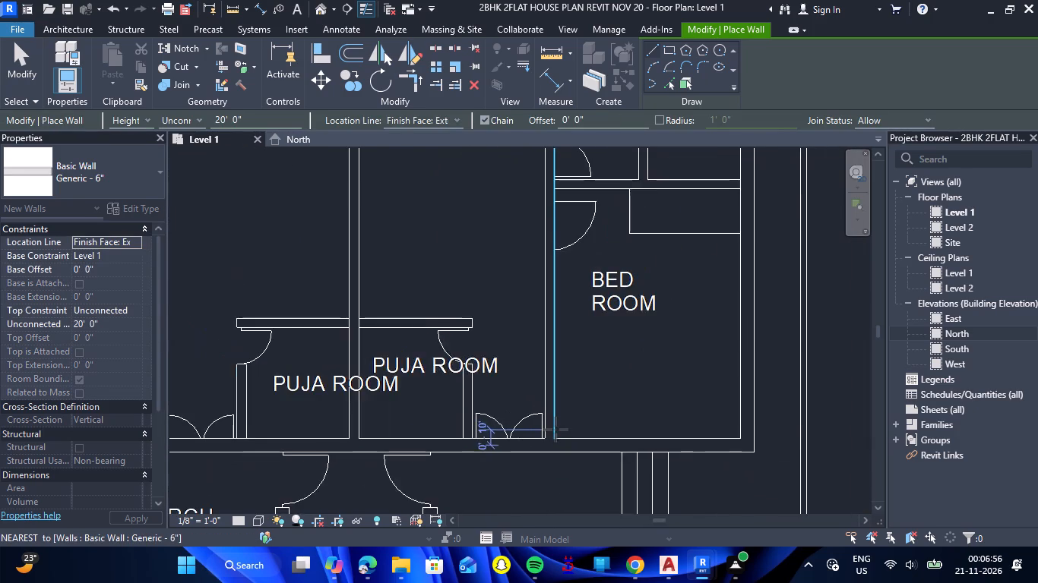
scroll(555, 430, down, 1)
scroll(617, 165, up, 8)
scroll(600, 226, up, 1)
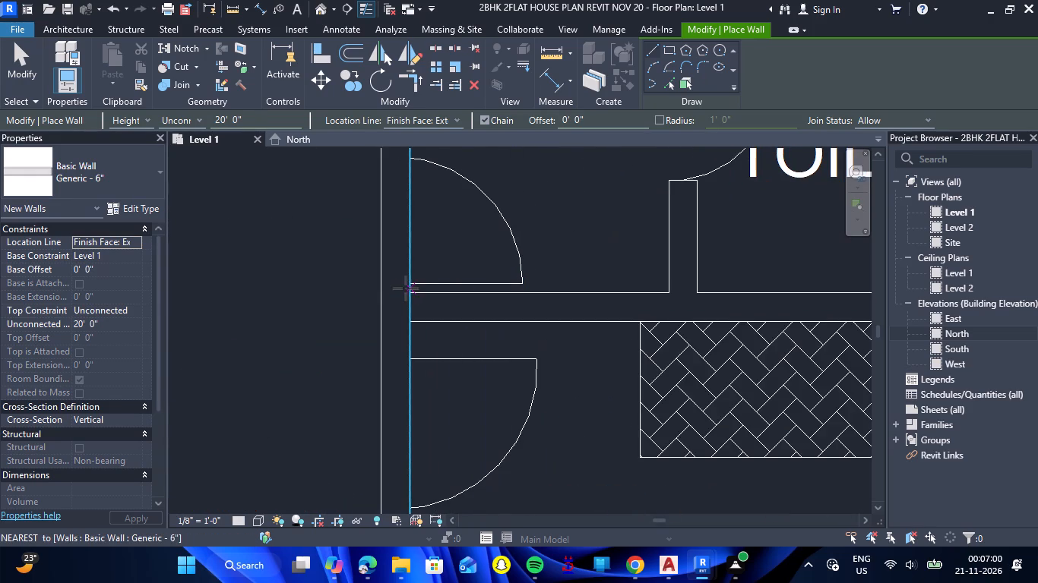
click(412, 295)
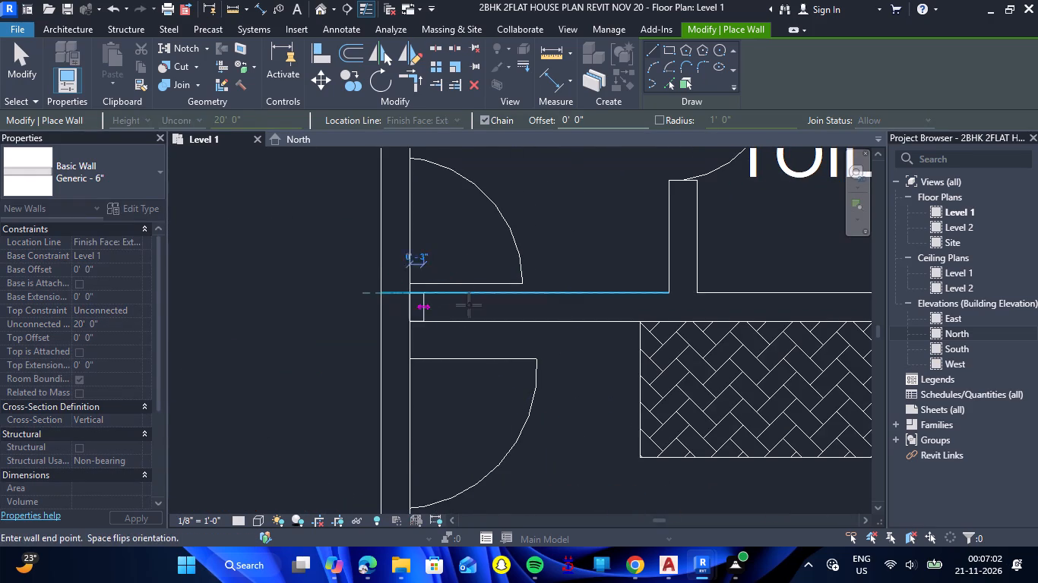
scroll(599, 292, down, 4)
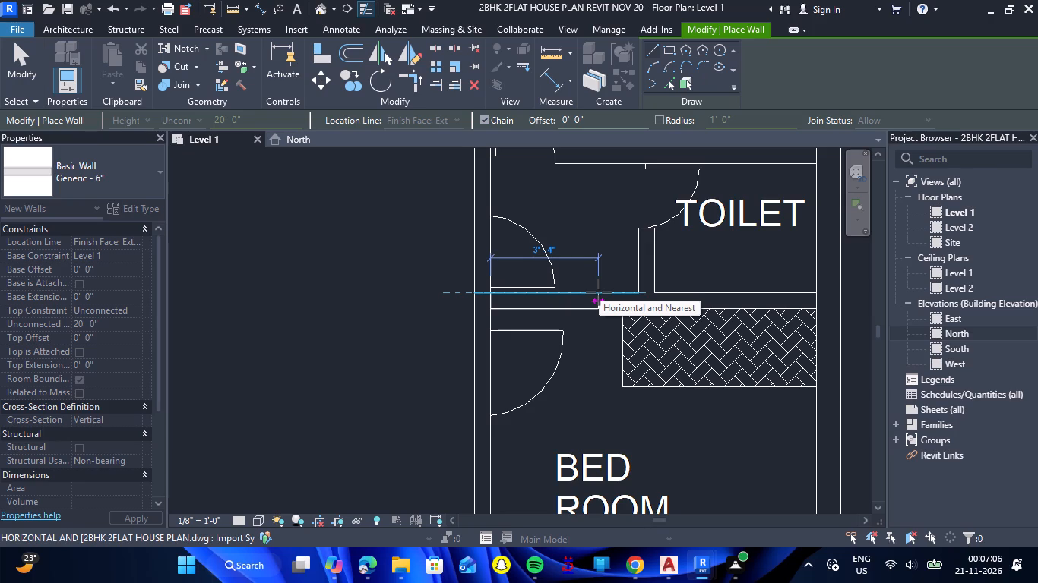
click(816, 291)
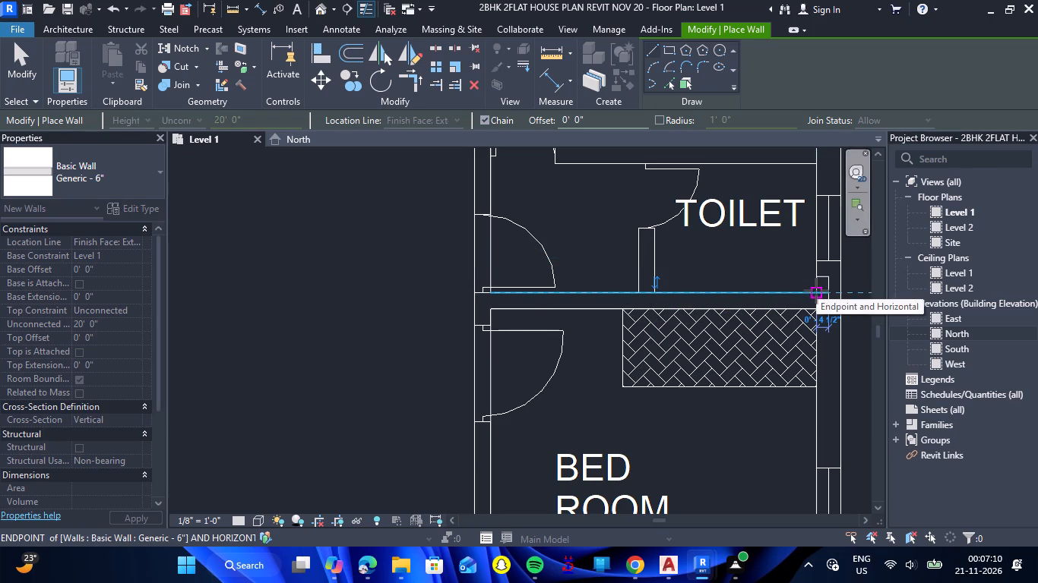
key(Escape)
Draw a 6" wall about 4' 6" long on the west side of the east flat's toilet, from the toilet–bedroom wall north to the bath's edge.
scroll(648, 280, up, 4)
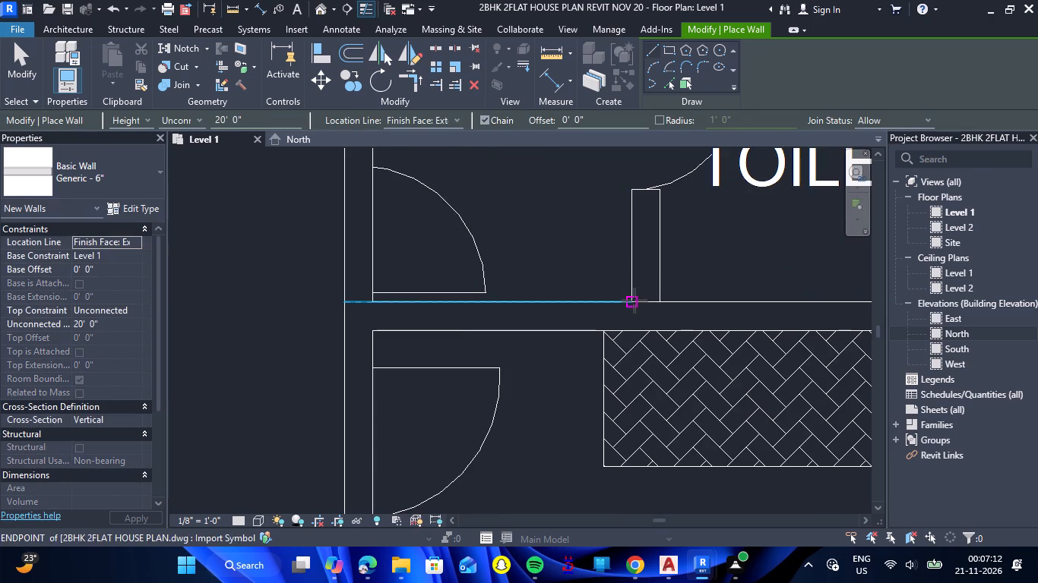
click(635, 301)
scroll(641, 203, down, 10)
scroll(638, 156, up, 4)
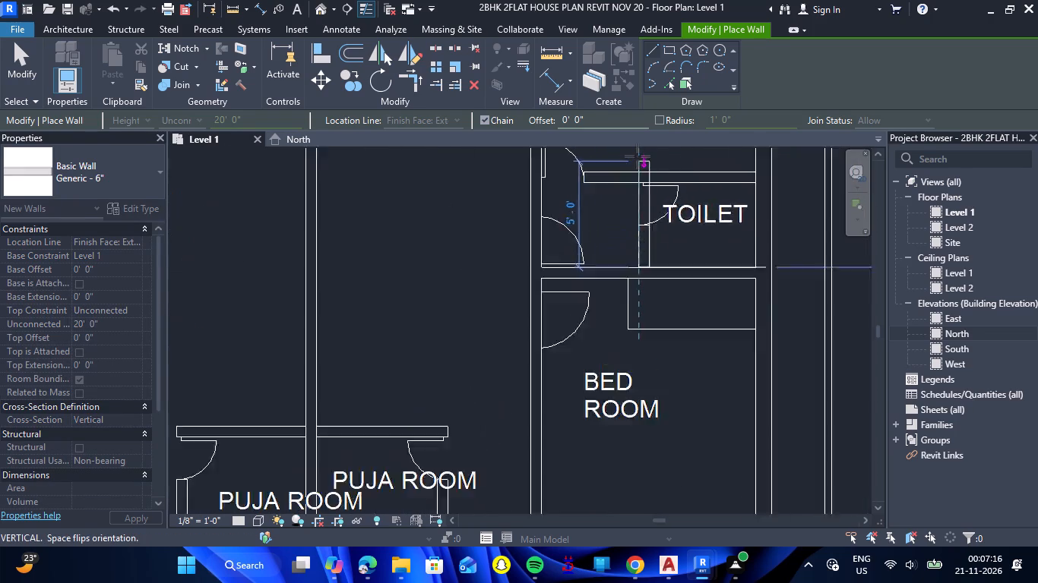
scroll(638, 156, up, 8)
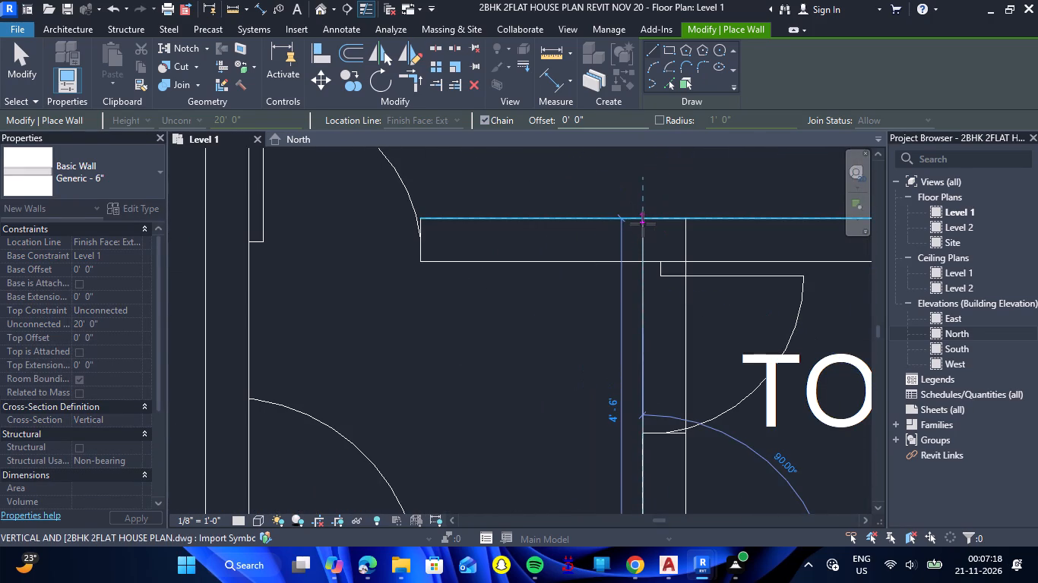
click(644, 218)
key(Escape)
Draw a 6" wall about 10' 1" long between the east flat's bath and toilet, from the east exterior wall to the drawing/dining wall.
scroll(625, 287, down, 4)
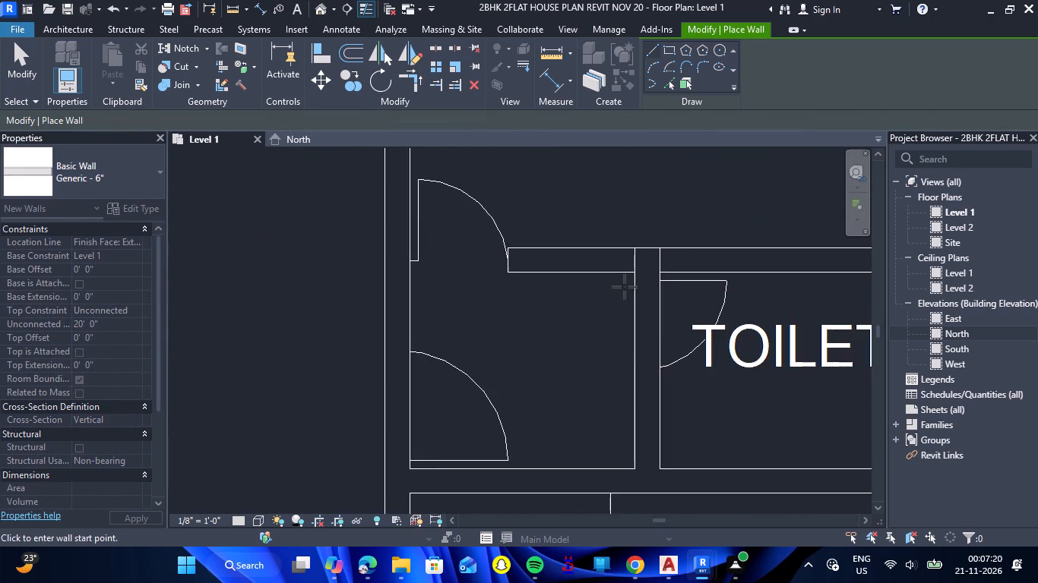
scroll(625, 287, down, 4)
scroll(567, 250, up, 4)
scroll(569, 257, down, 4)
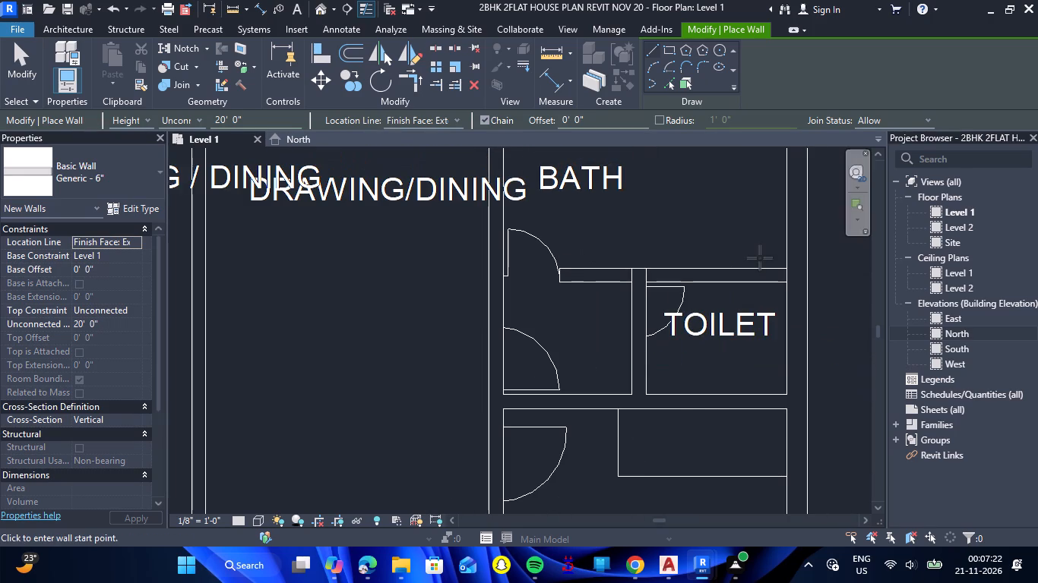
click(785, 283)
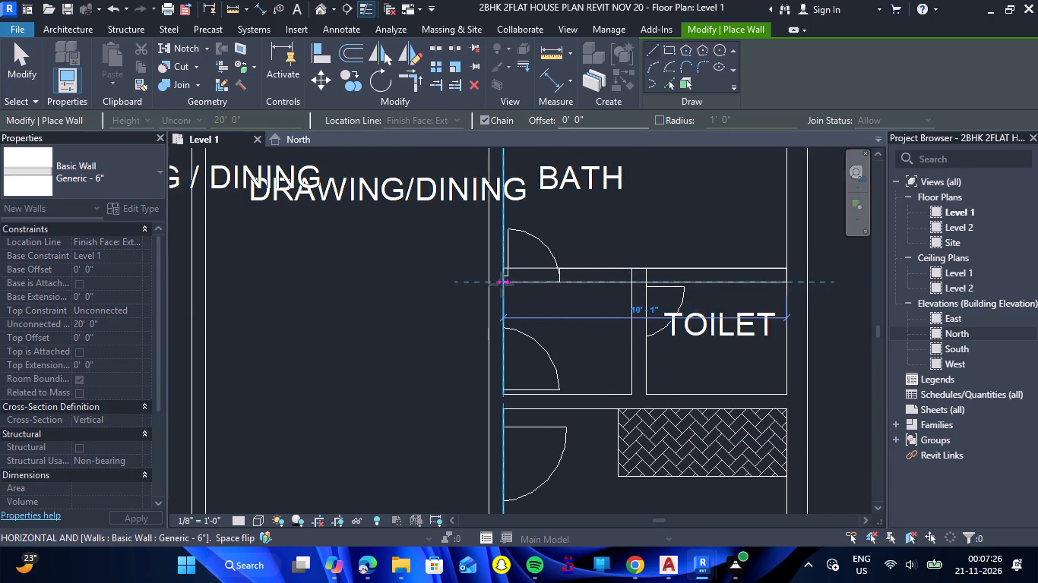
click(502, 285)
key(Escape)
Draw a 6" wall about 12' 8" long along the east flat's bath's north edge, from the east exterior wall to the drawing/dining corner.
scroll(605, 352, down, 2)
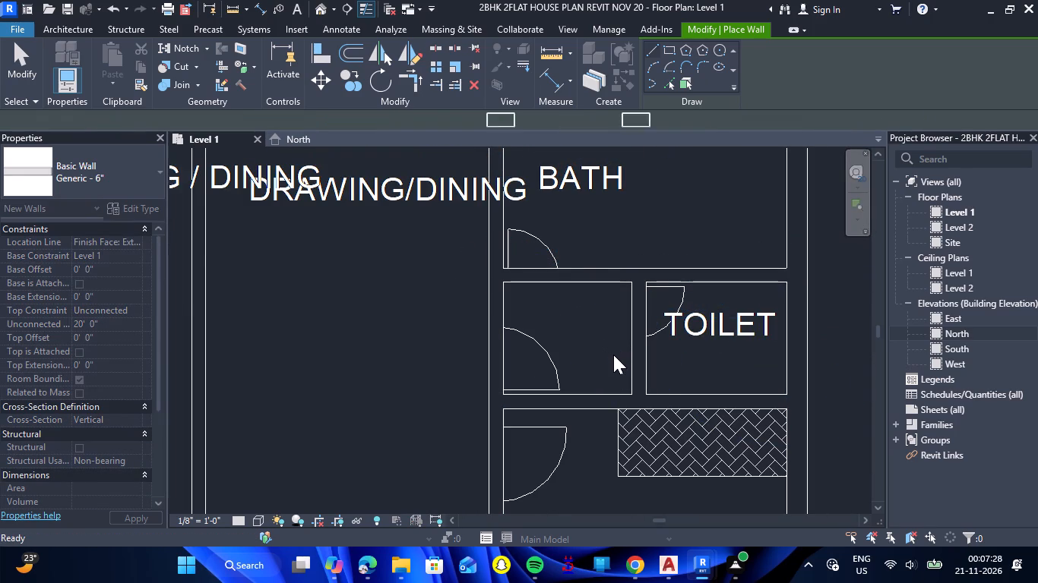
scroll(613, 355, down, 6)
scroll(619, 288, up, 2)
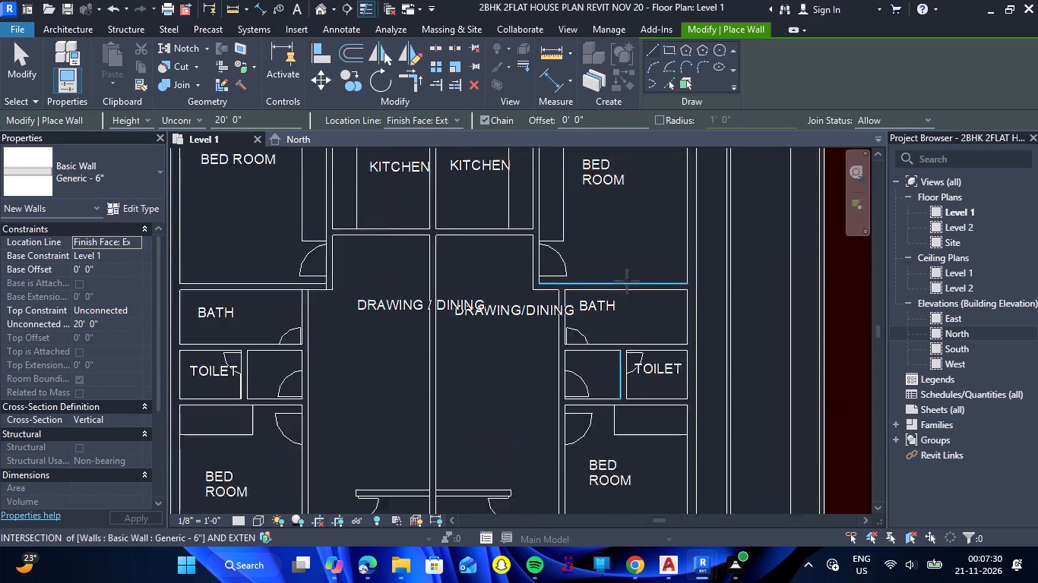
scroll(627, 282, up, 2)
click(706, 295)
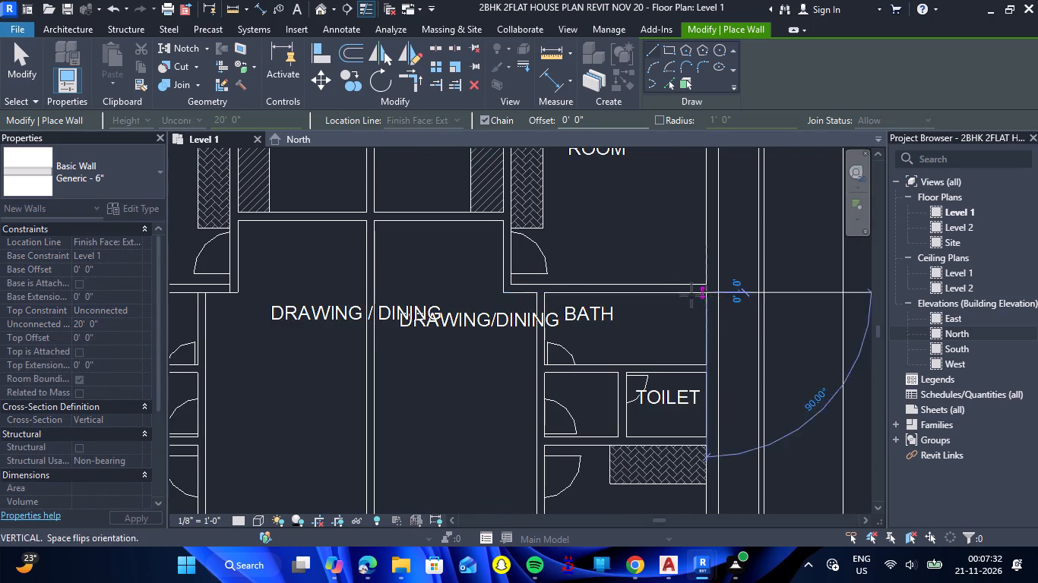
click(505, 292)
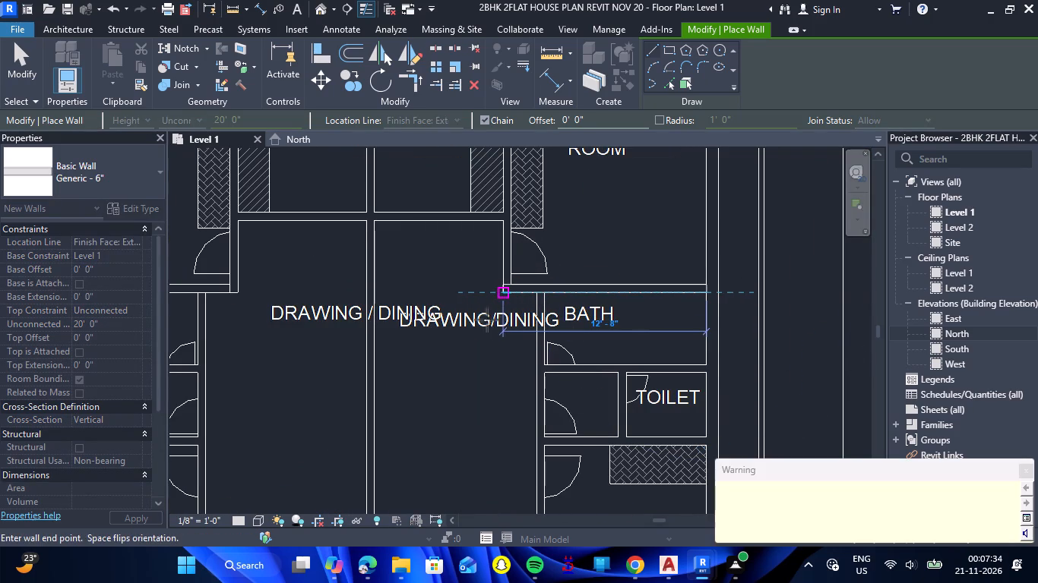
End wall placement and dismiss the overlapping-walls warning.
key(Escape)
scroll(508, 284, up, 5)
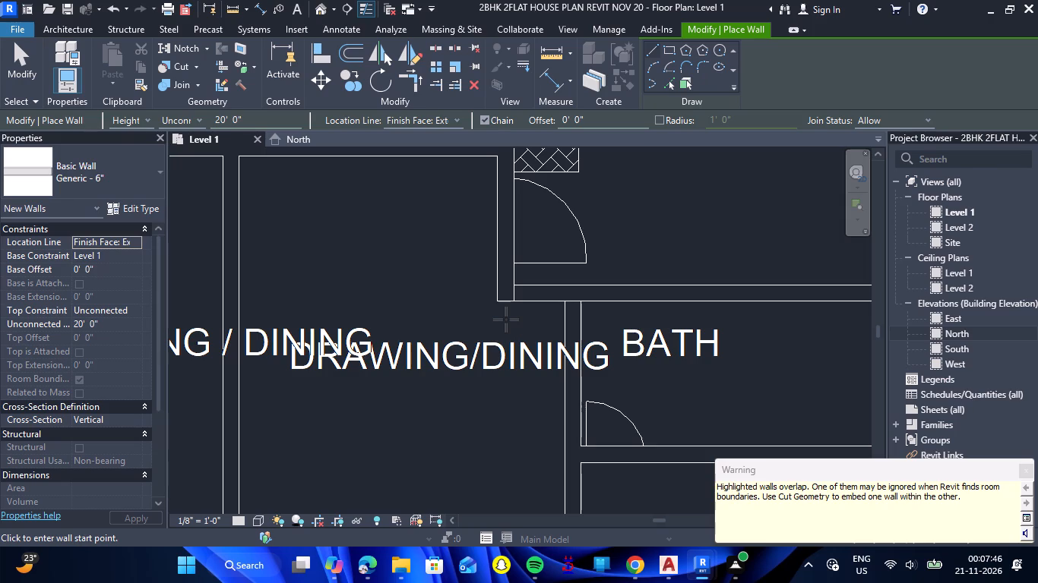
key(Escape)
scroll(513, 320, down, 2)
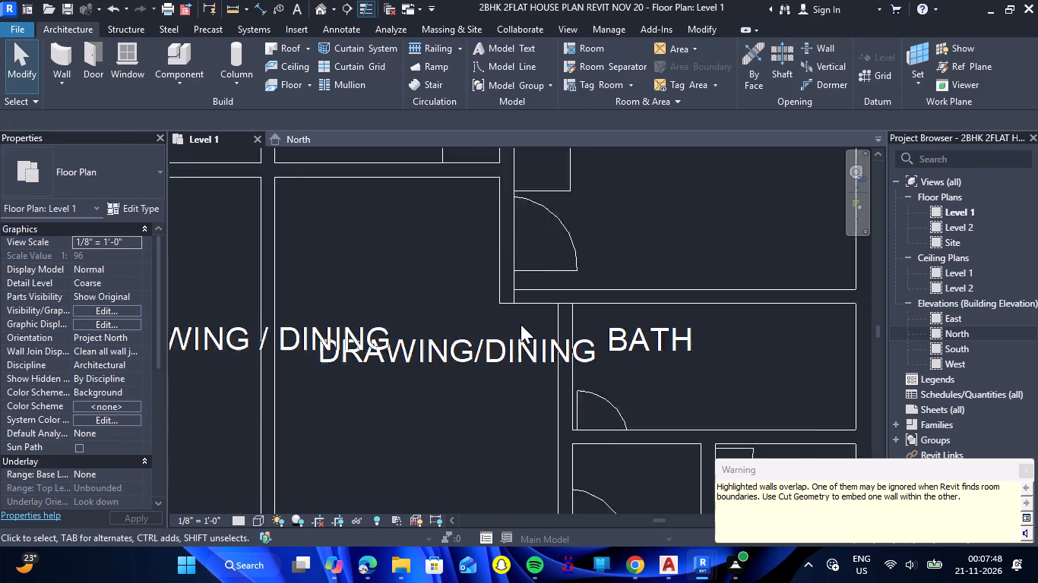
scroll(521, 324, down, 4)
click(1030, 465)
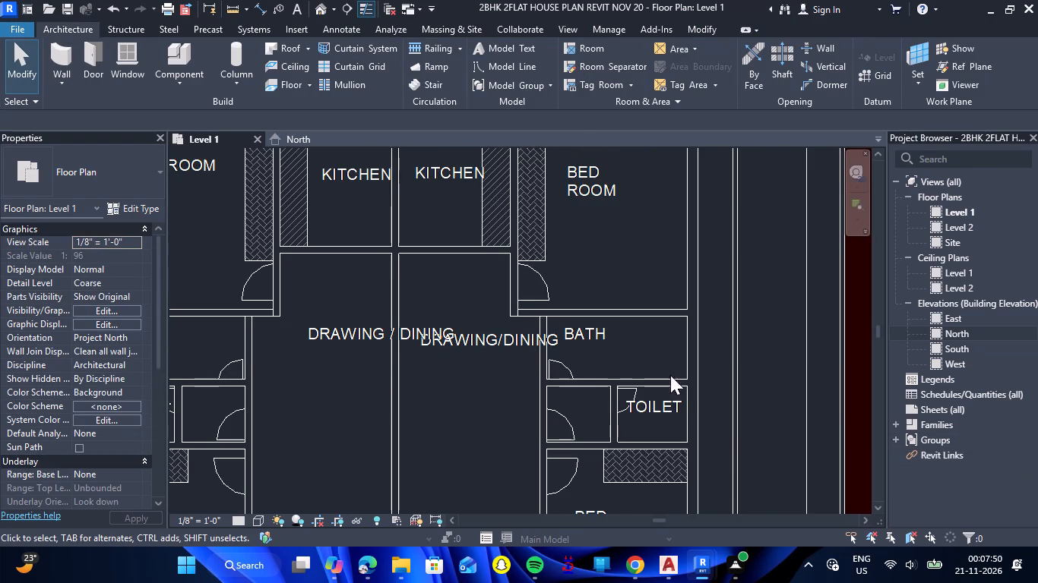
Draw chained 6" walls around the two puja rooms along their west, north and east sides, starting and ending at the south exterior wall.
scroll(607, 367, down, 7)
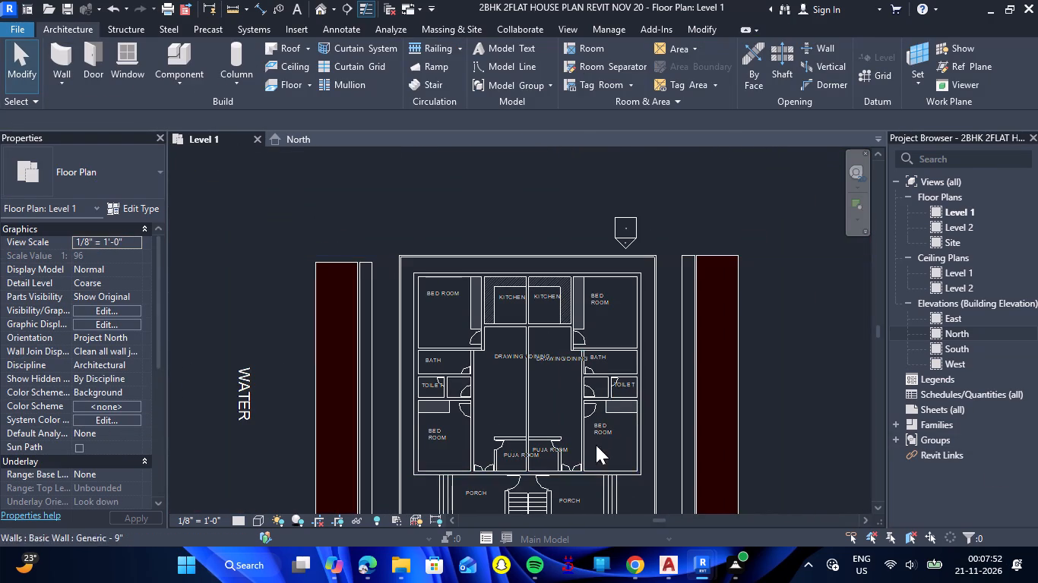
scroll(578, 443, up, 2)
click(587, 438)
key(Escape)
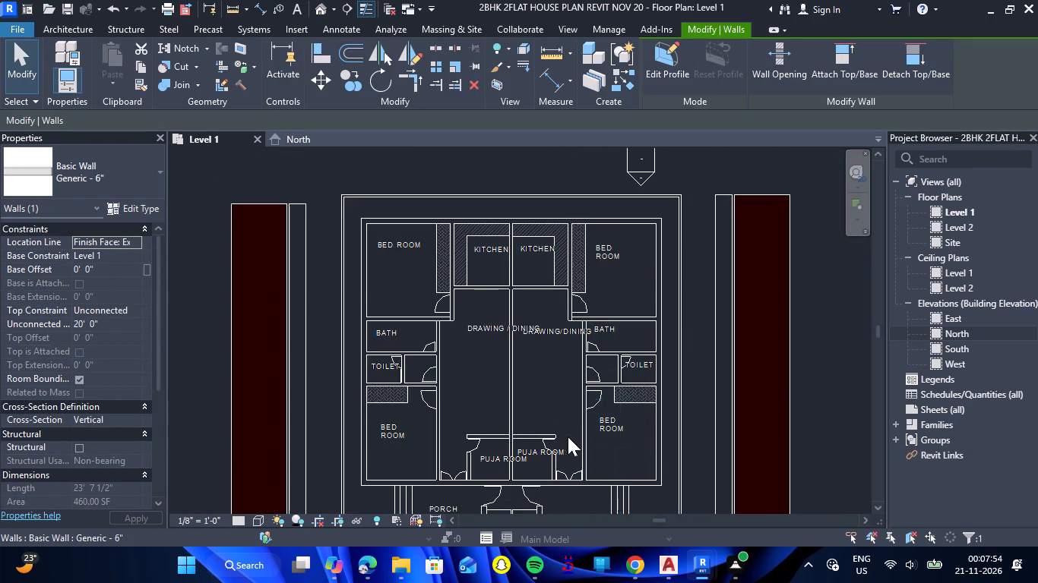
scroll(469, 464, up, 5)
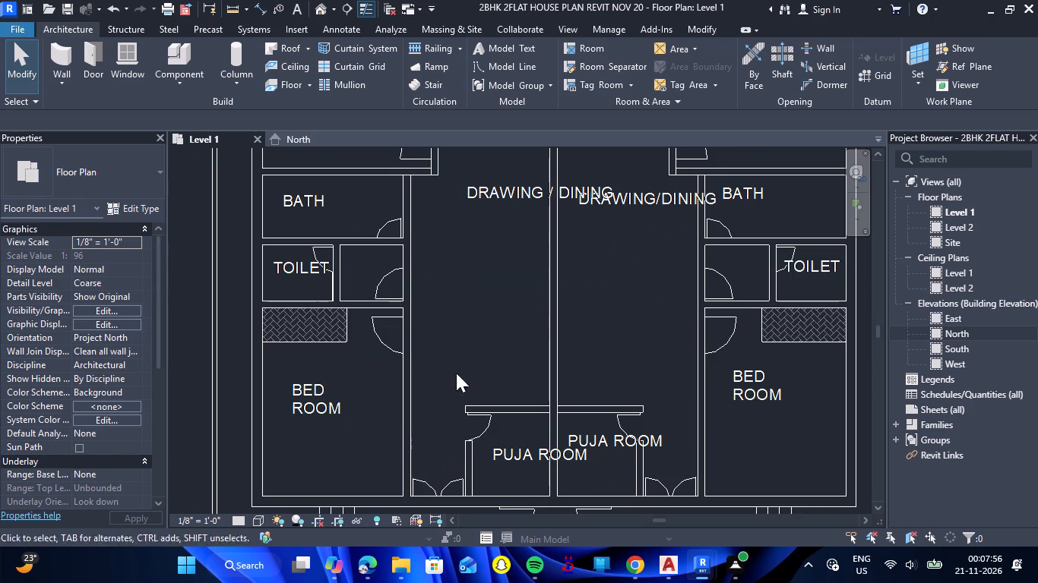
click(53, 53)
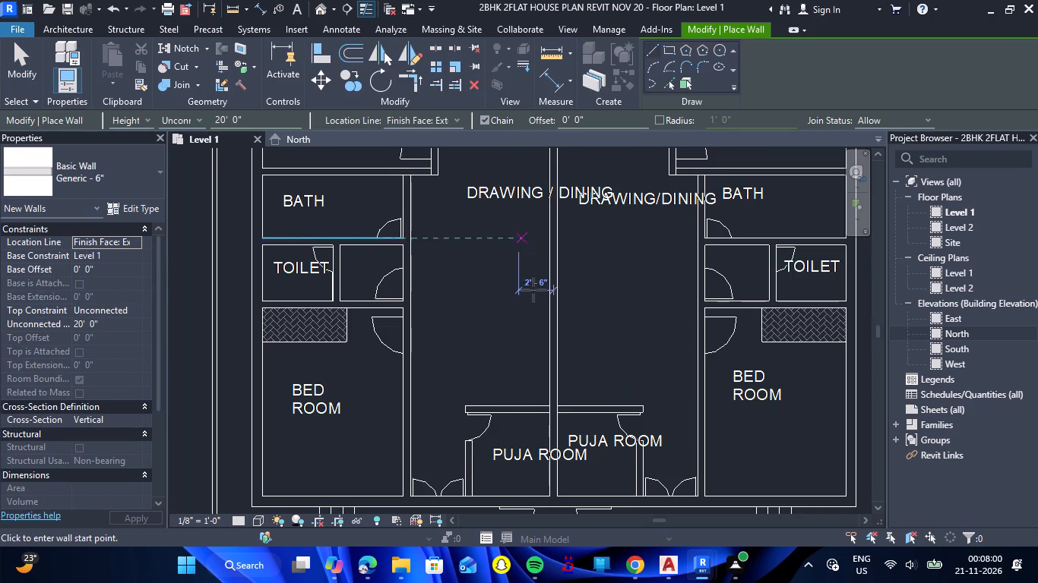
scroll(464, 493, up, 4)
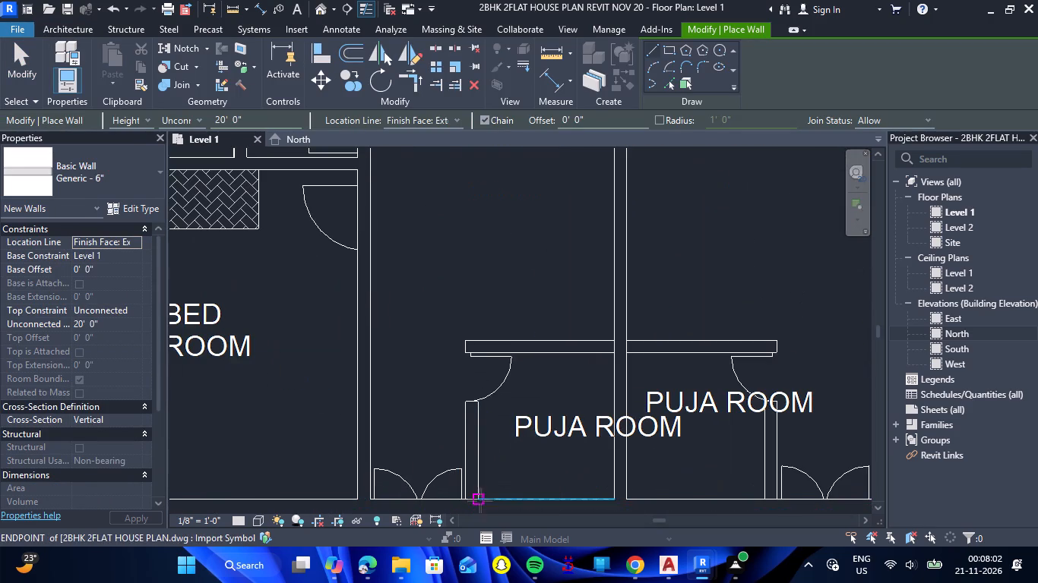
click(480, 497)
key(Escape)
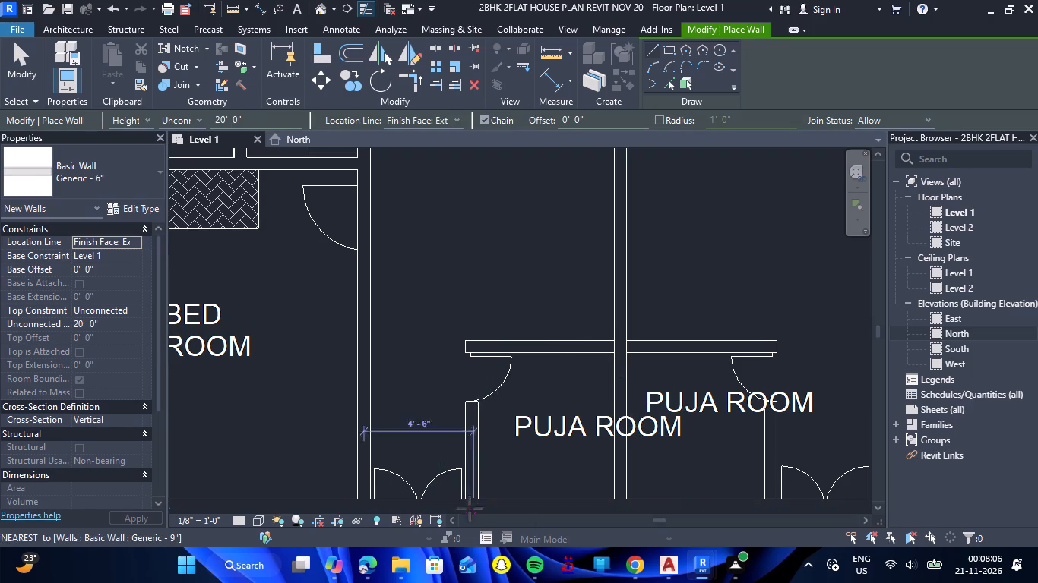
click(465, 497)
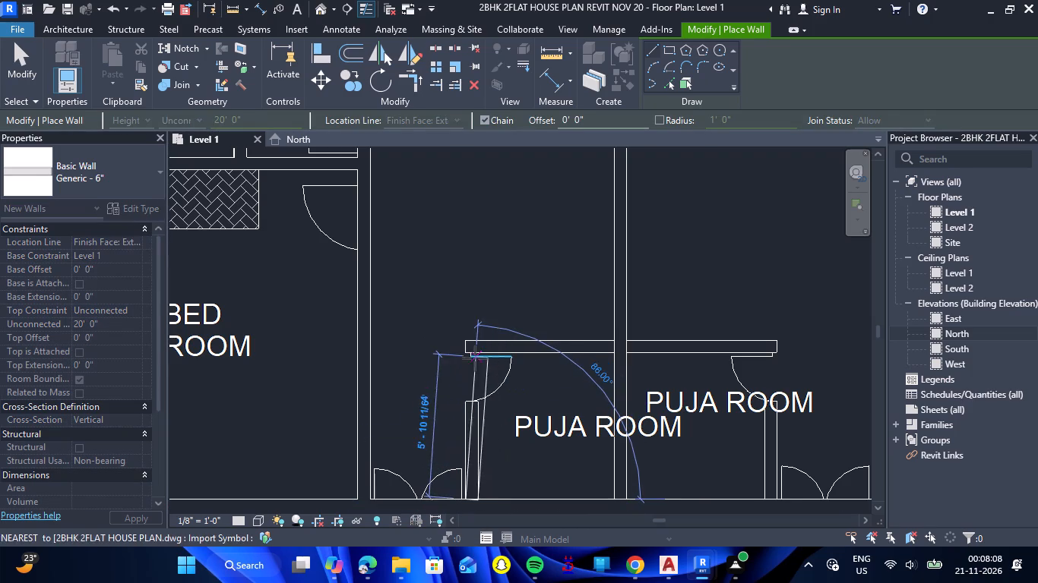
click(467, 347)
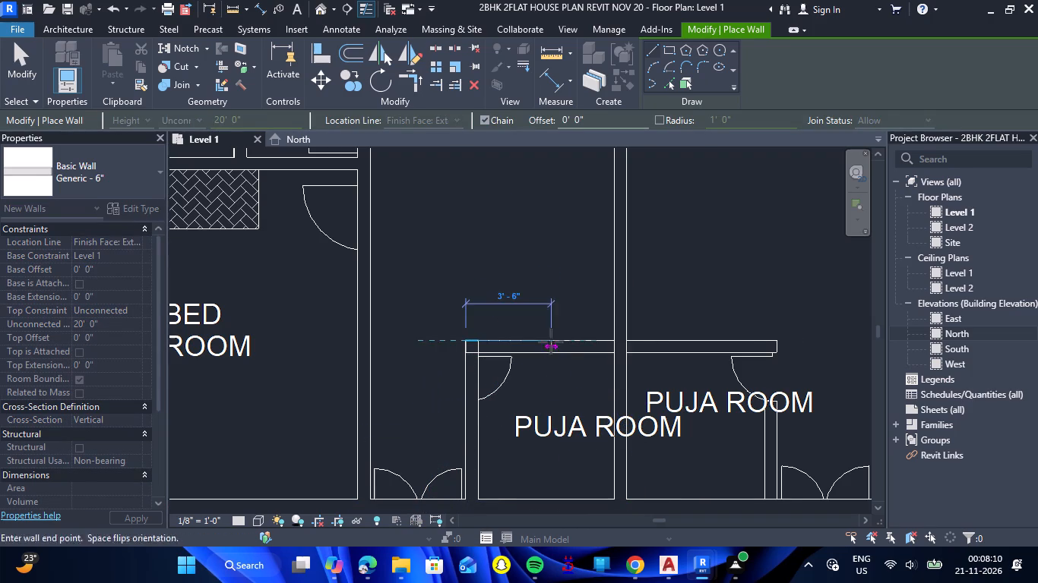
click(776, 342)
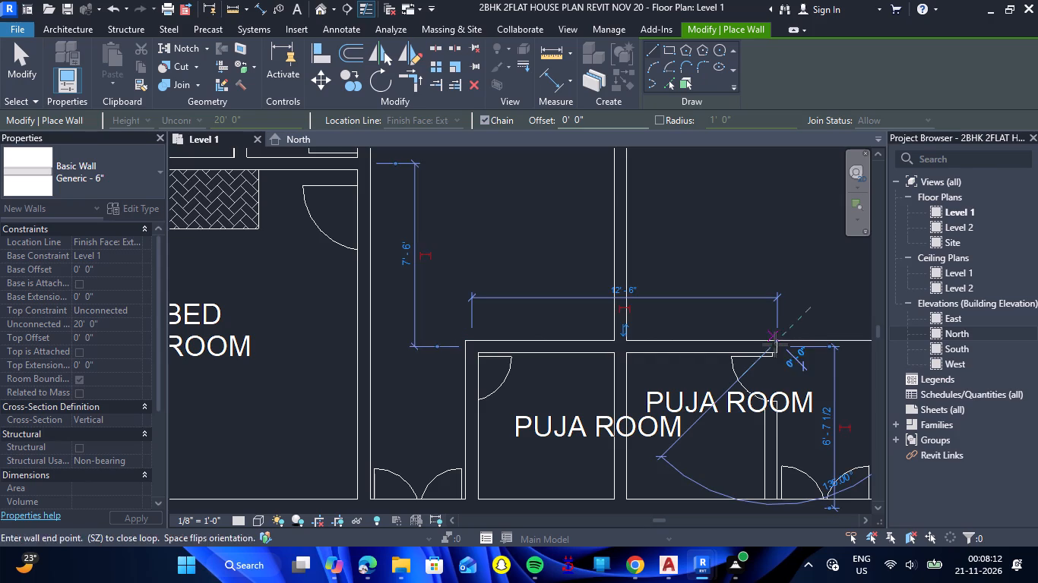
click(777, 501)
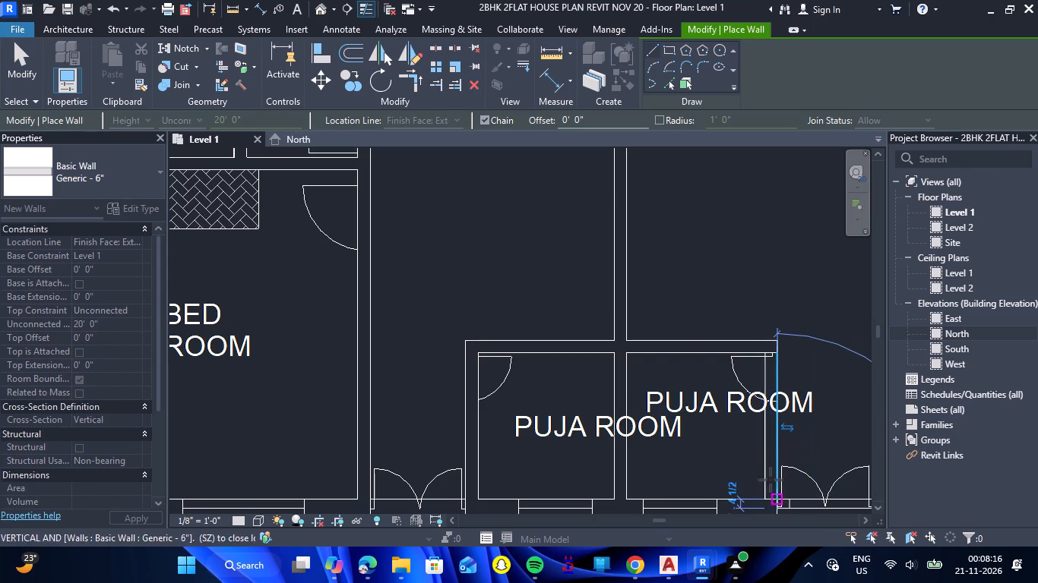
key(Escape)
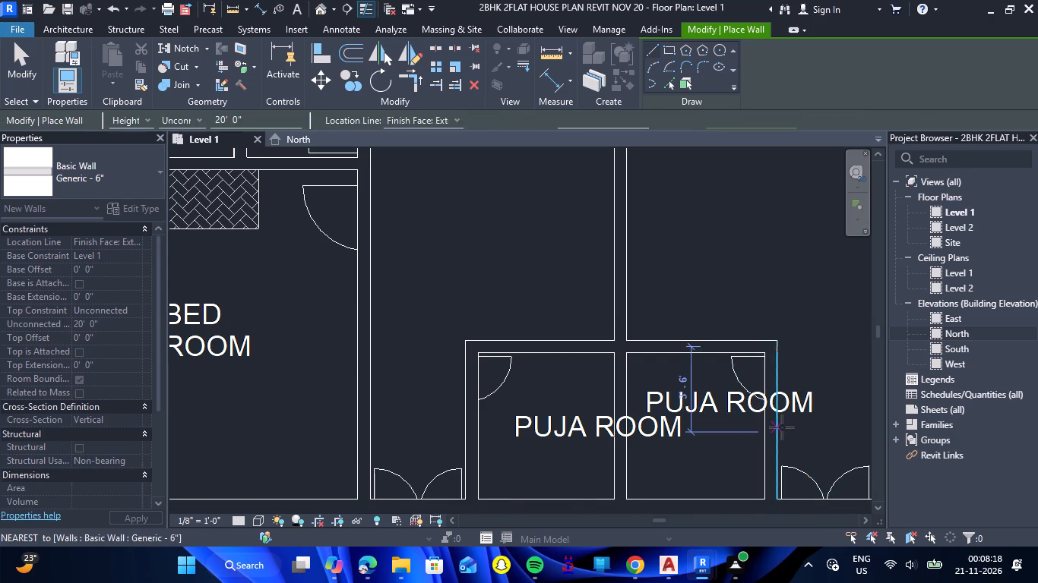
key(Escape)
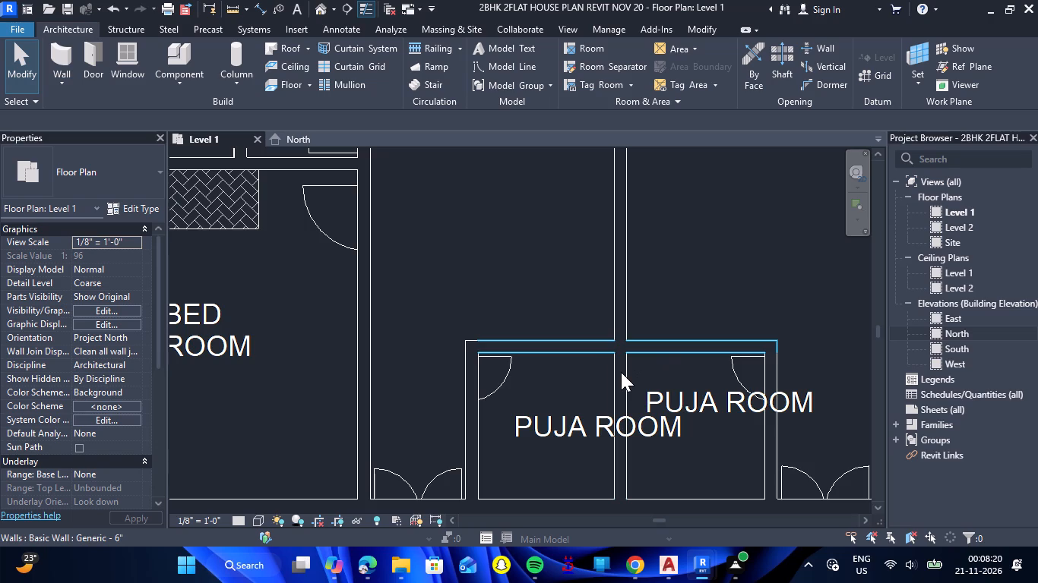
Select the east flat's drawing/dining–bedroom wall, the wall dividing the flats, and the puja rooms' north, east and west 6" walls.
scroll(621, 372, down, 4)
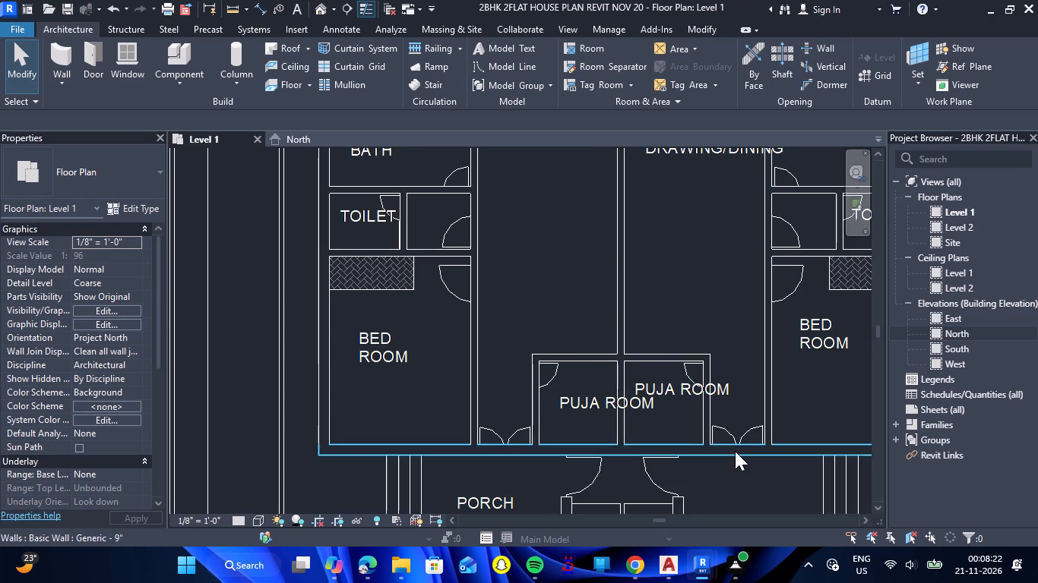
scroll(739, 240, down, 3)
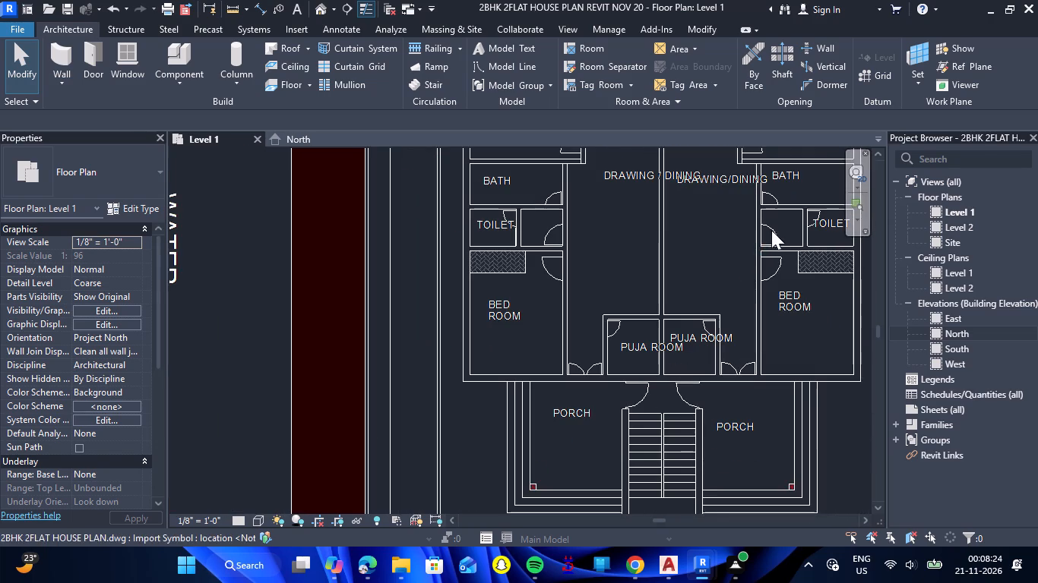
scroll(757, 270, down, 4)
scroll(809, 308, up, 4)
click(709, 317)
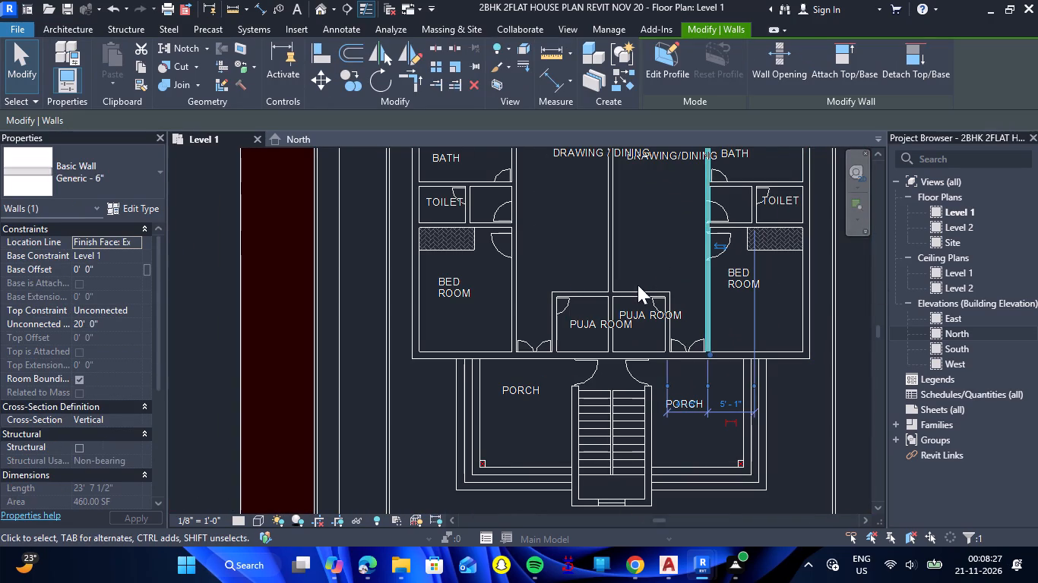
ctrl+click(635, 297)
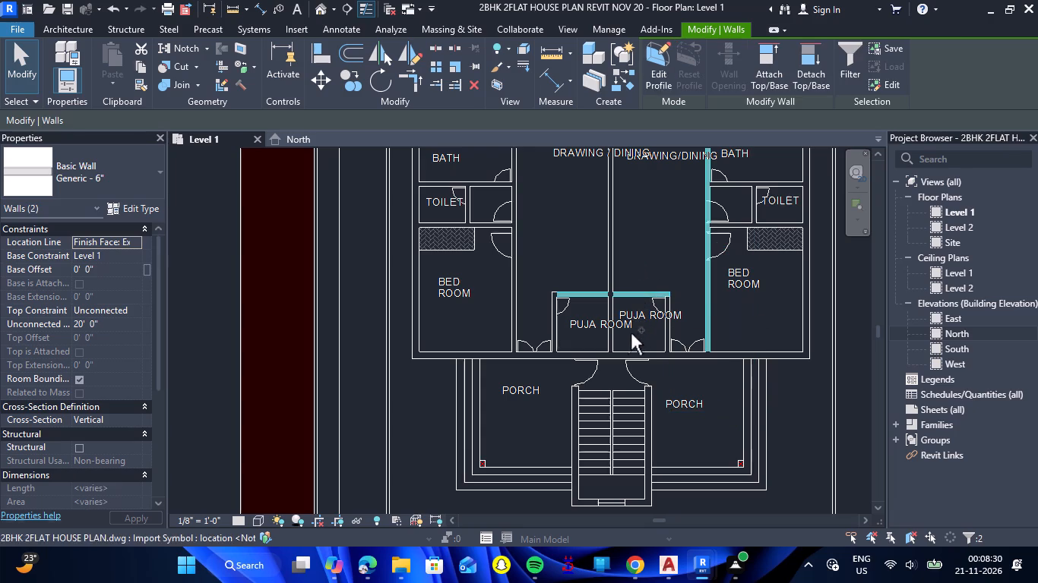
ctrl+click(616, 340)
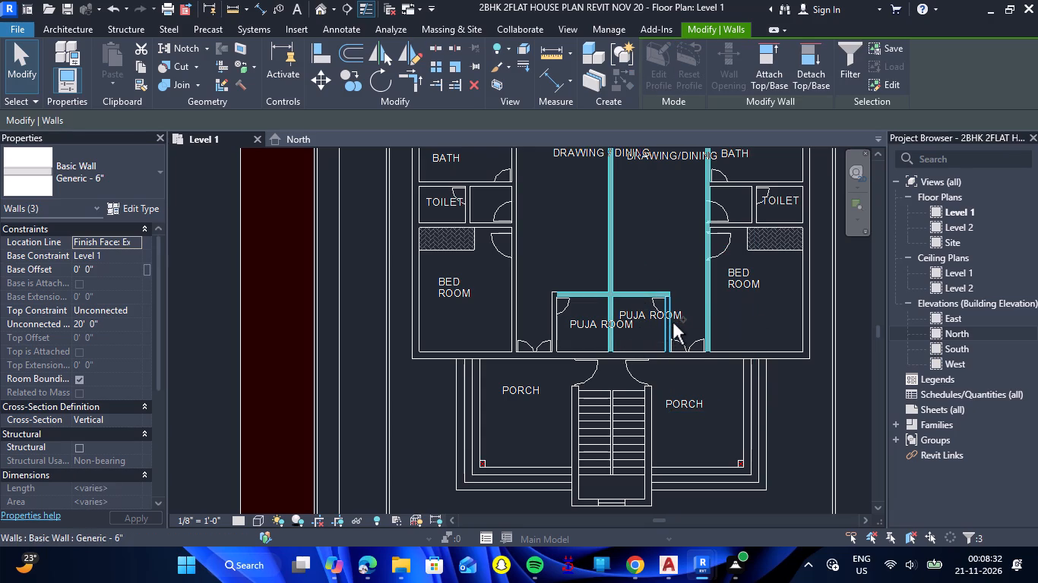
ctrl+click(672, 323)
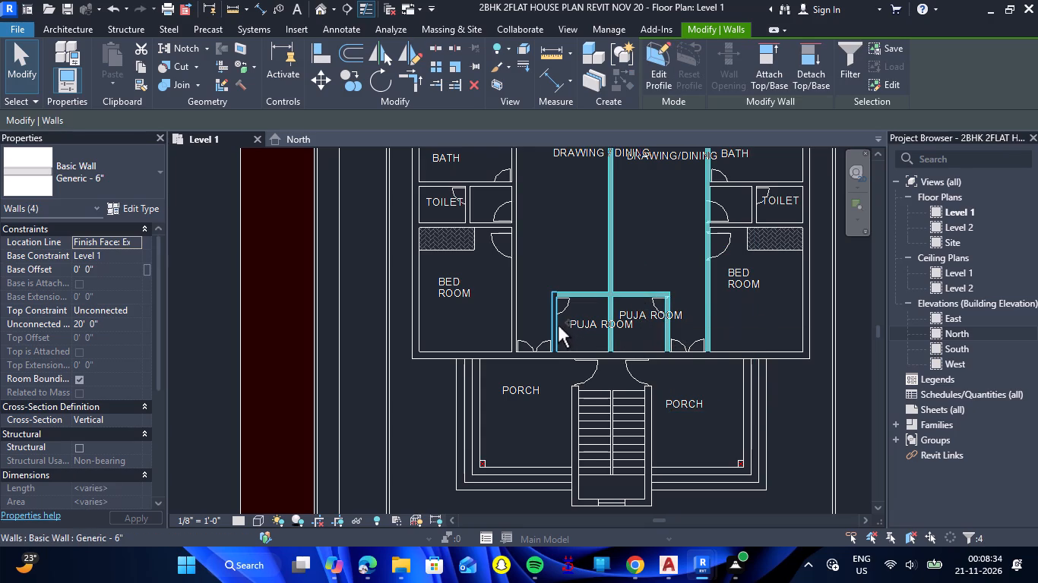
ctrl+click(558, 326)
Add the west flat's 6" walls to the selection: kitchen–bedroom, bath north, drawing/dining–bath, bath–toilet, toilet partition and toilet–bedroom.
scroll(656, 260, down, 5)
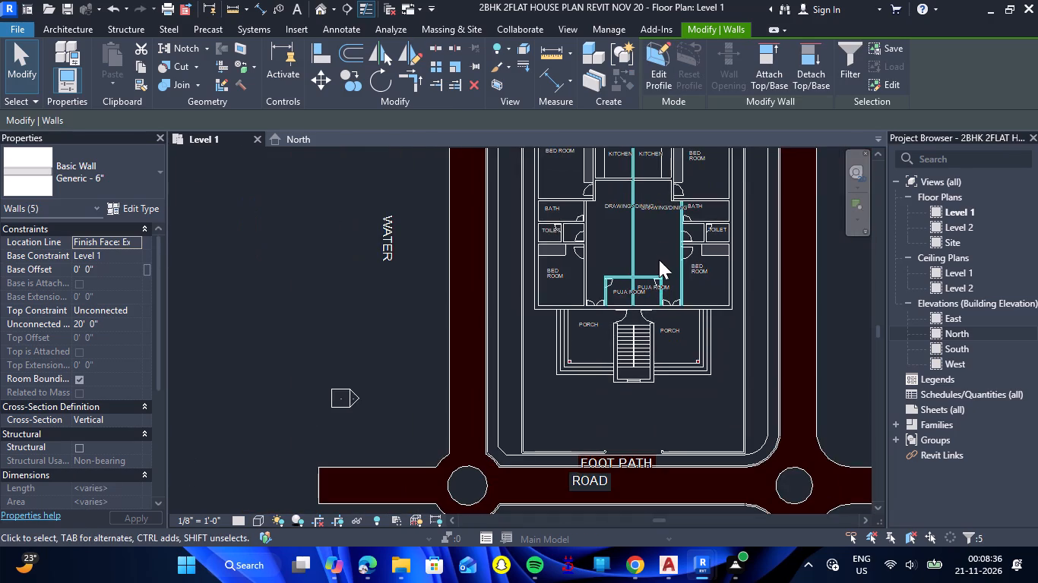
scroll(663, 257, down, 2)
scroll(641, 159, up, 4)
scroll(596, 201, up, 3)
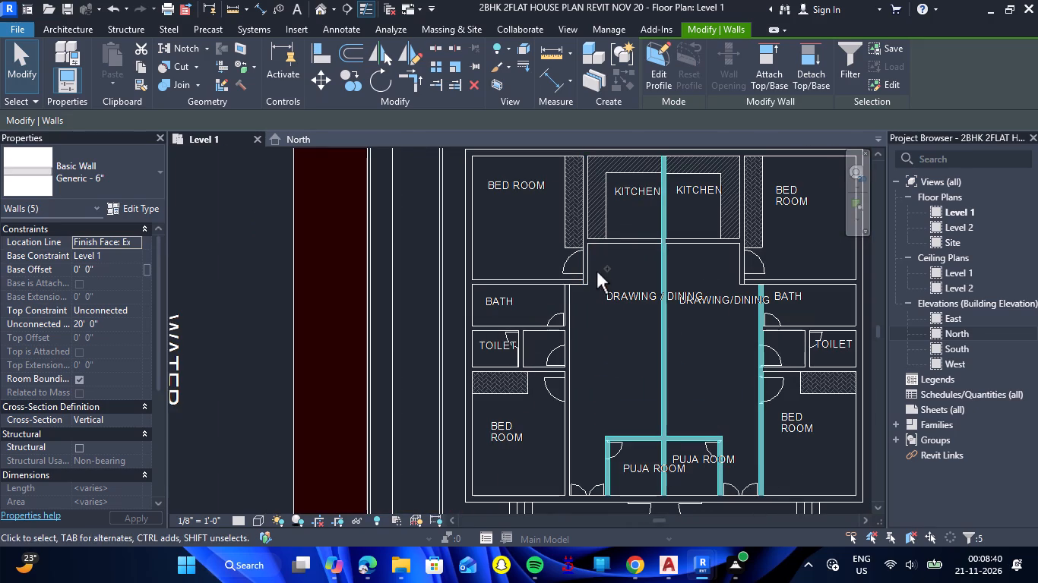
ctrl+click(593, 264)
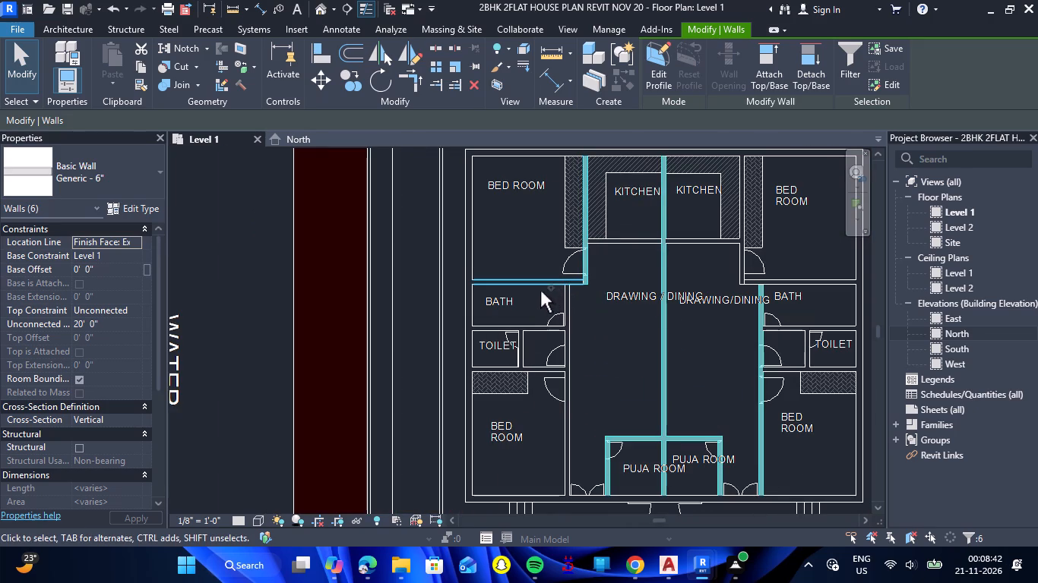
ctrl+click(540, 285)
ctrl+click(572, 305)
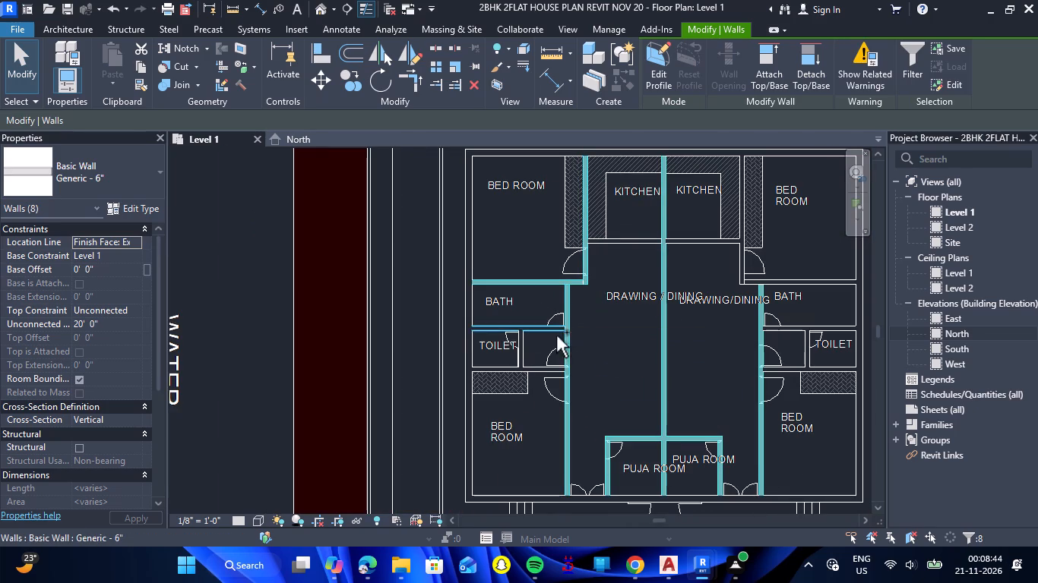
ctrl+click(544, 336)
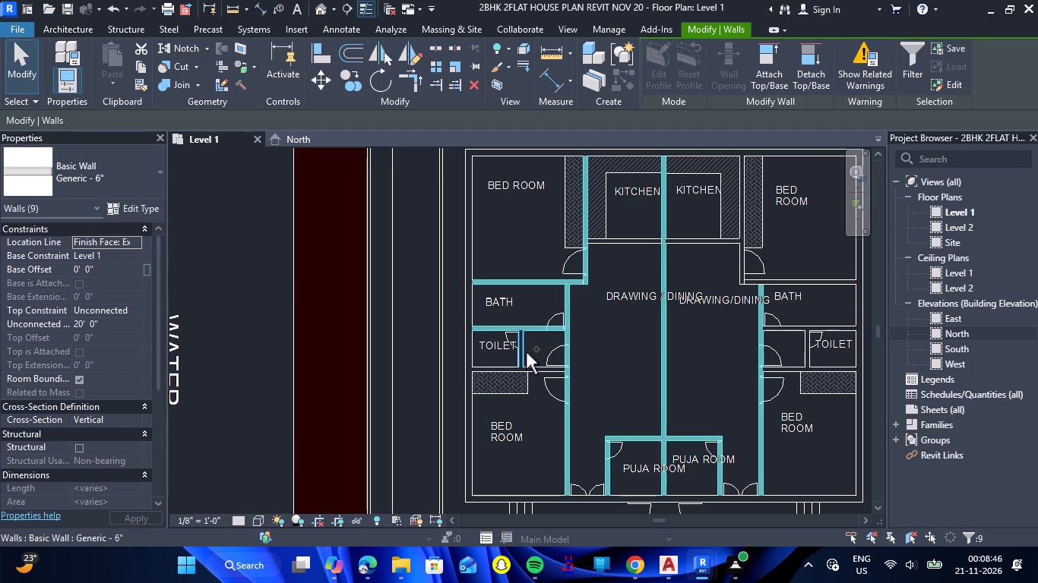
ctrl+click(527, 350)
ctrl+click(538, 373)
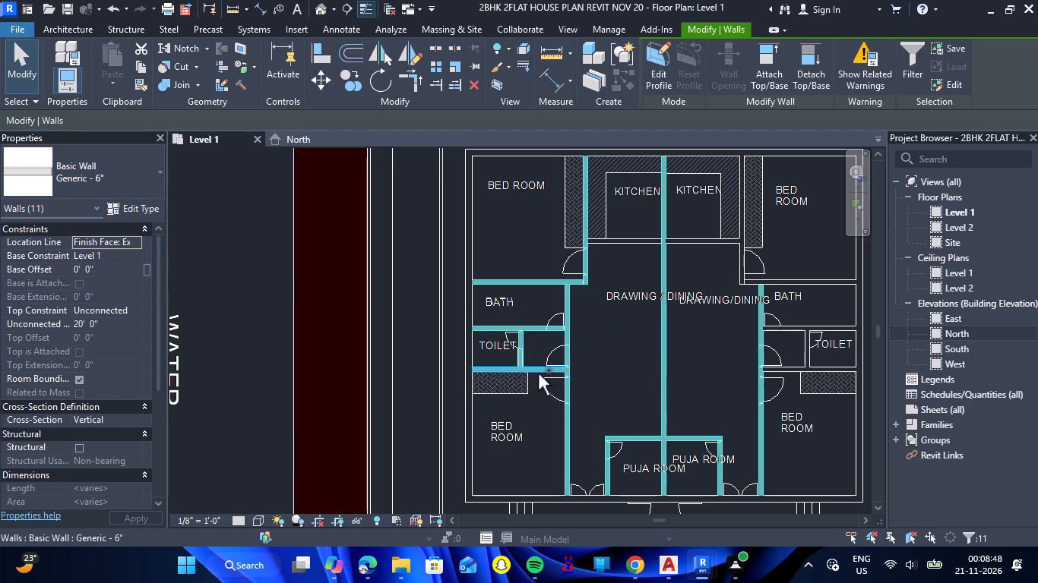
Add both kitchens' south walls and the east flat's kitchen–bedroom and bedroom–bath walls to the 6" wall selection.
scroll(687, 222, up, 1)
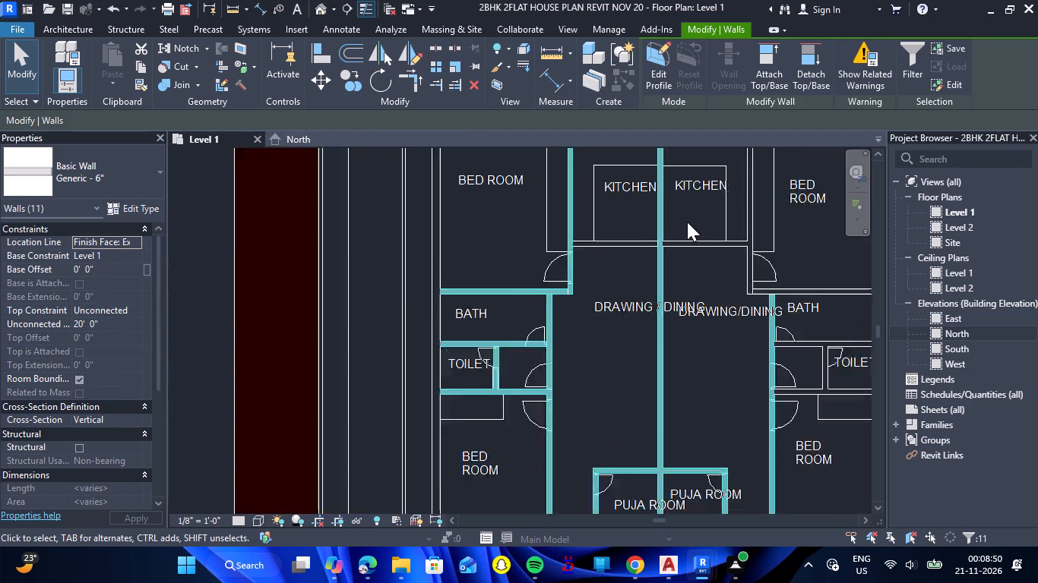
scroll(687, 222, up, 1)
ctrl+click(702, 253)
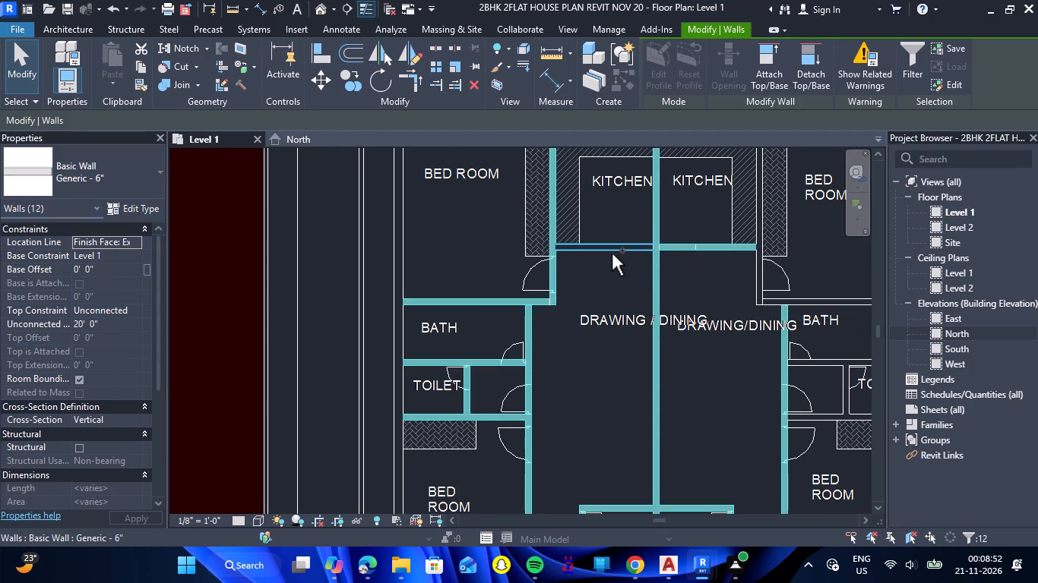
ctrl+click(612, 254)
scroll(768, 273, up, 3)
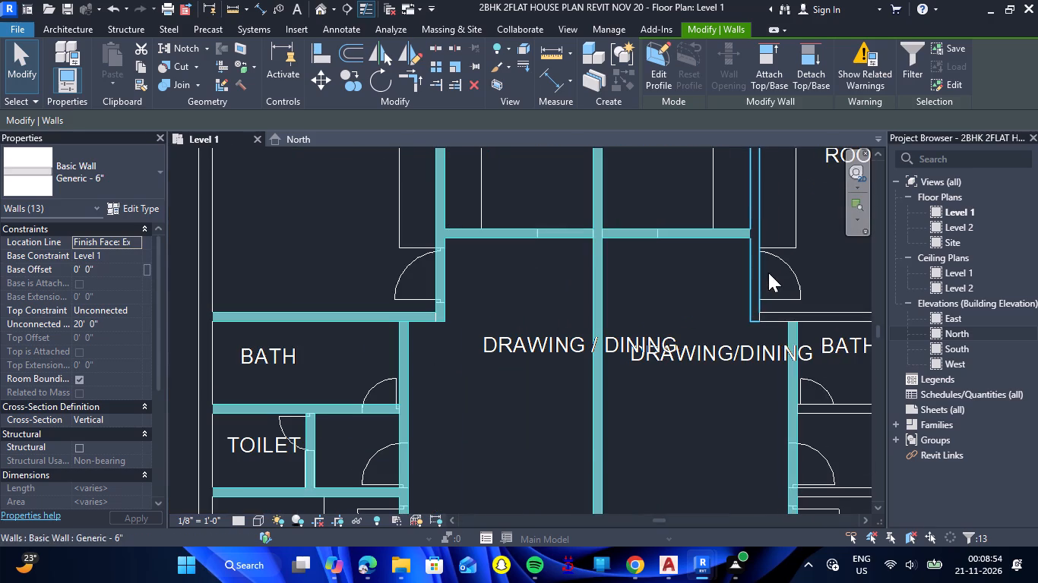
ctrl+click(760, 274)
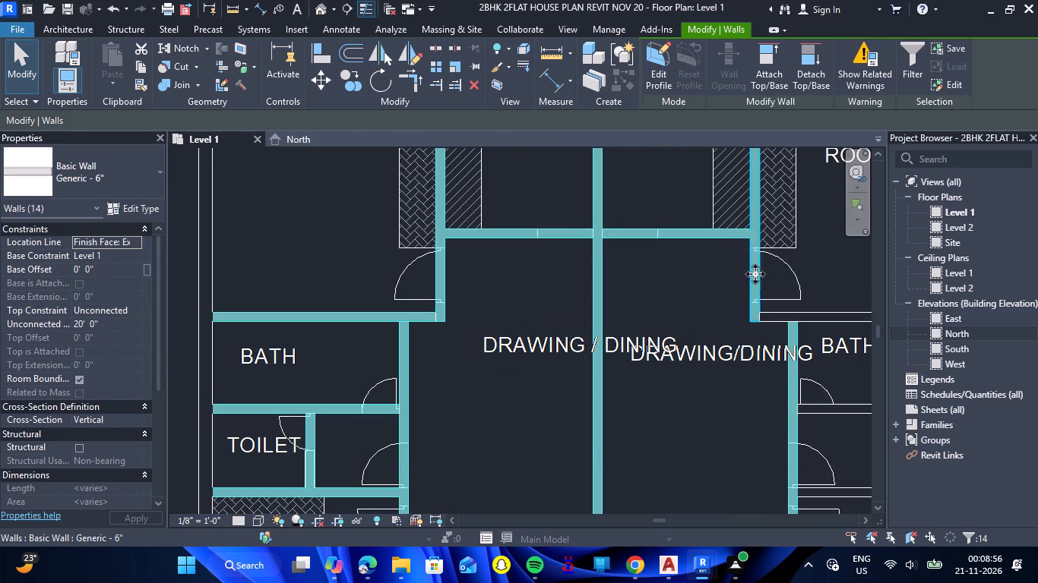
scroll(701, 284, down, 2)
scroll(810, 302, up, 2)
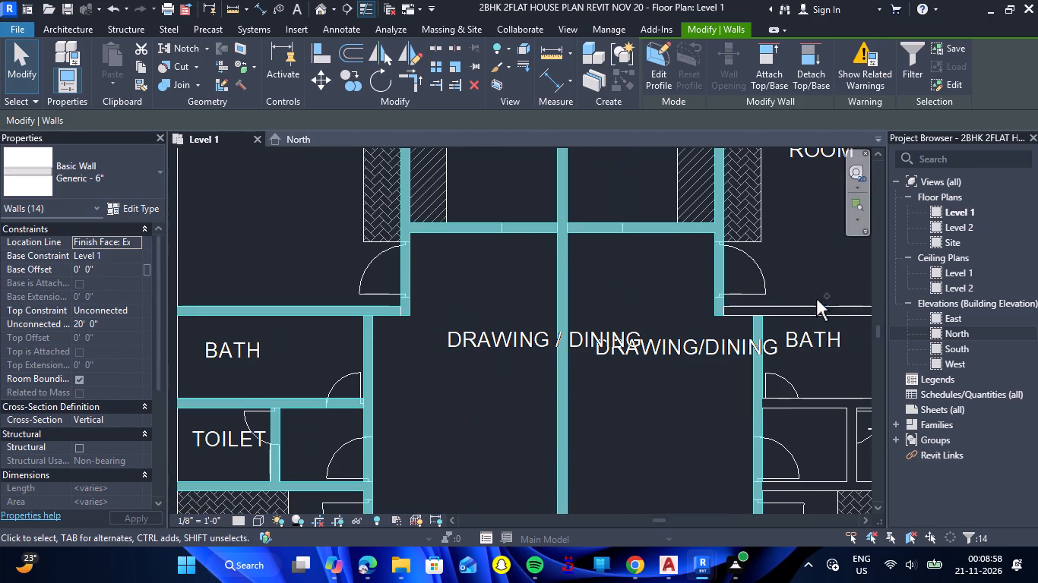
ctrl+click(804, 302)
scroll(635, 273, down, 4)
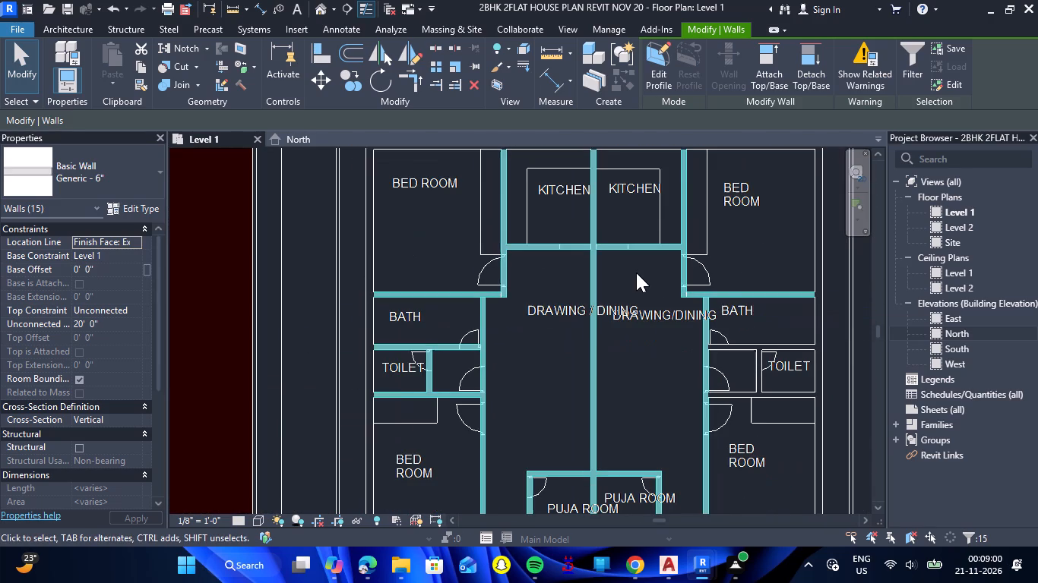
Add the east flat's bath–toilet wall, toilet partition and toilet–bedroom wall to the 6" wall selection.
scroll(811, 340, up, 3)
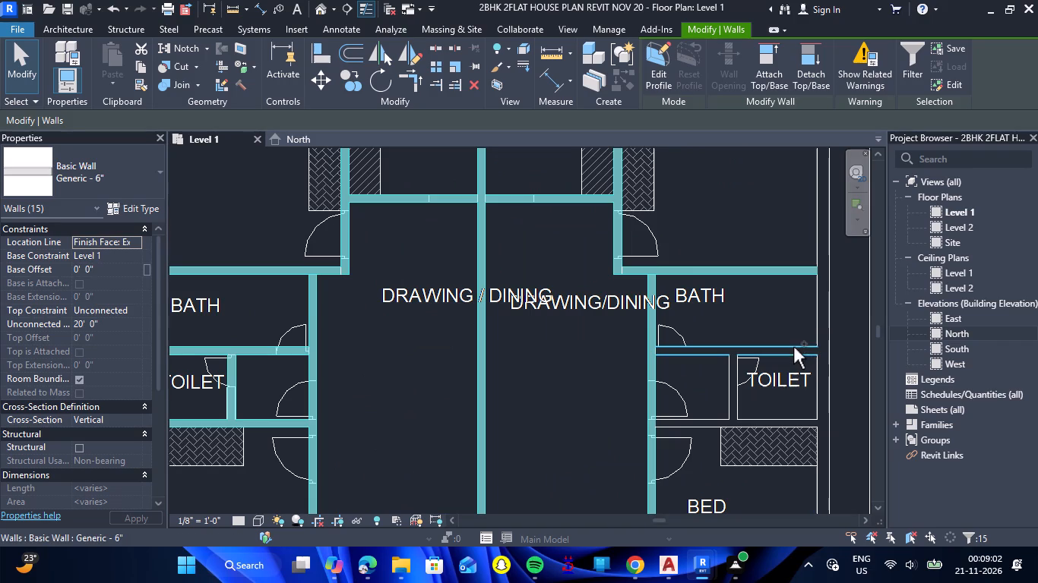
ctrl+click(793, 346)
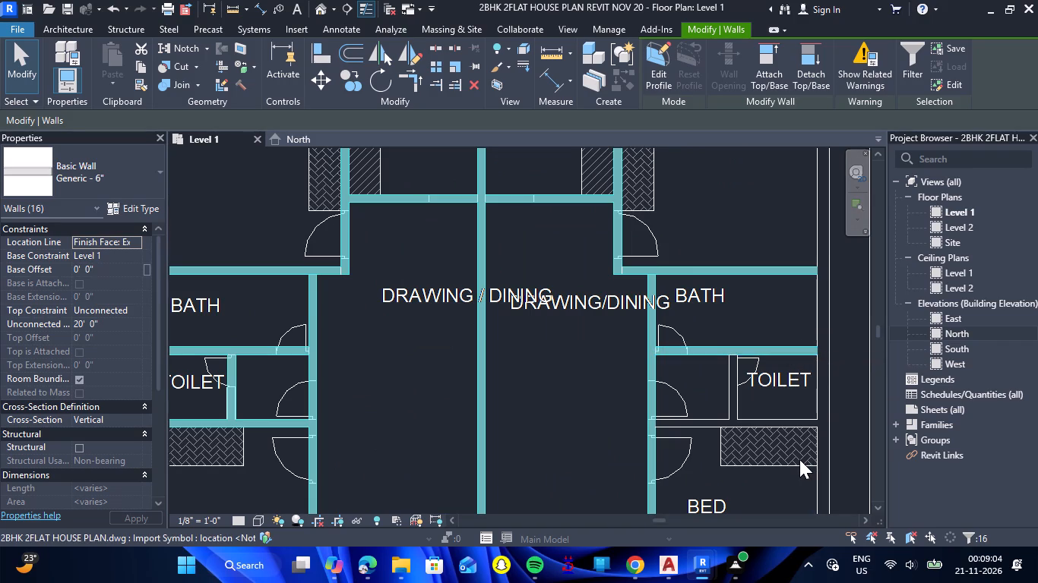
ctrl+click(740, 402)
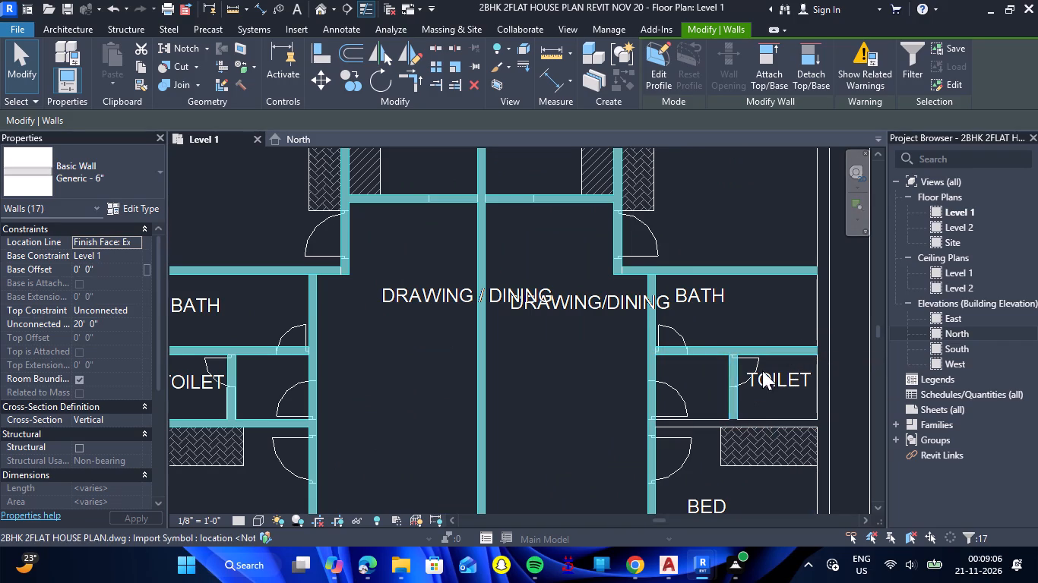
scroll(754, 369, down, 2)
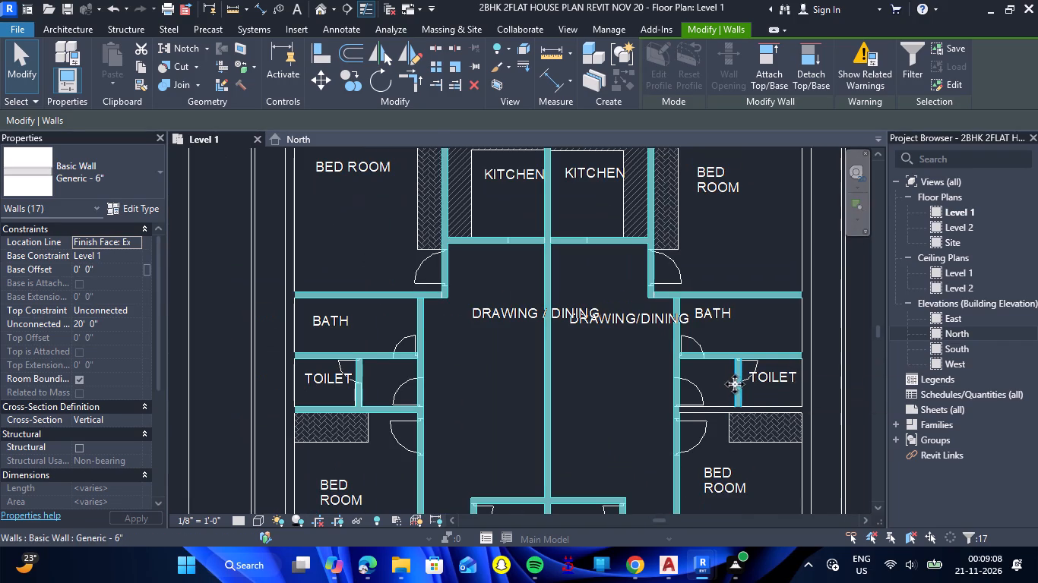
scroll(723, 419, up, 2)
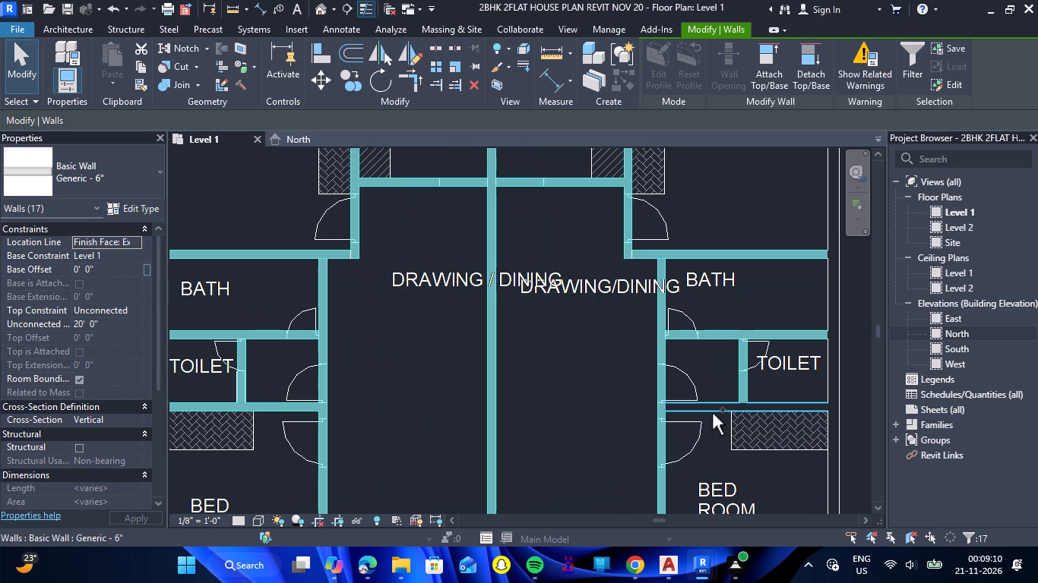
ctrl+click(712, 413)
scroll(721, 361, down, 6)
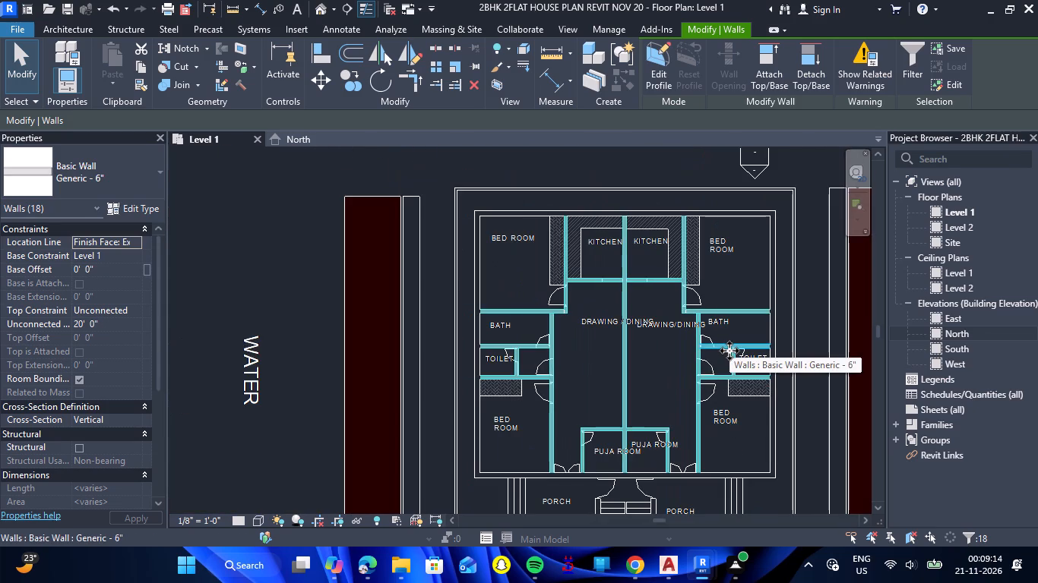
Set the unconnected height of all the selected 6" interior walls to 10' 6" and clear the selection.
click(116, 323)
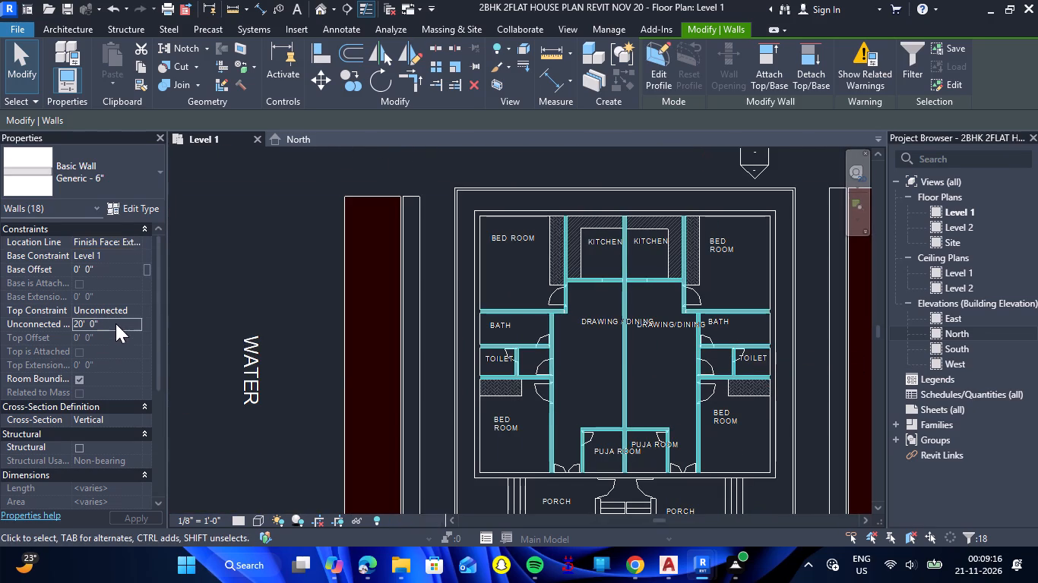
text(10'6)
key(shift+quotedbl)
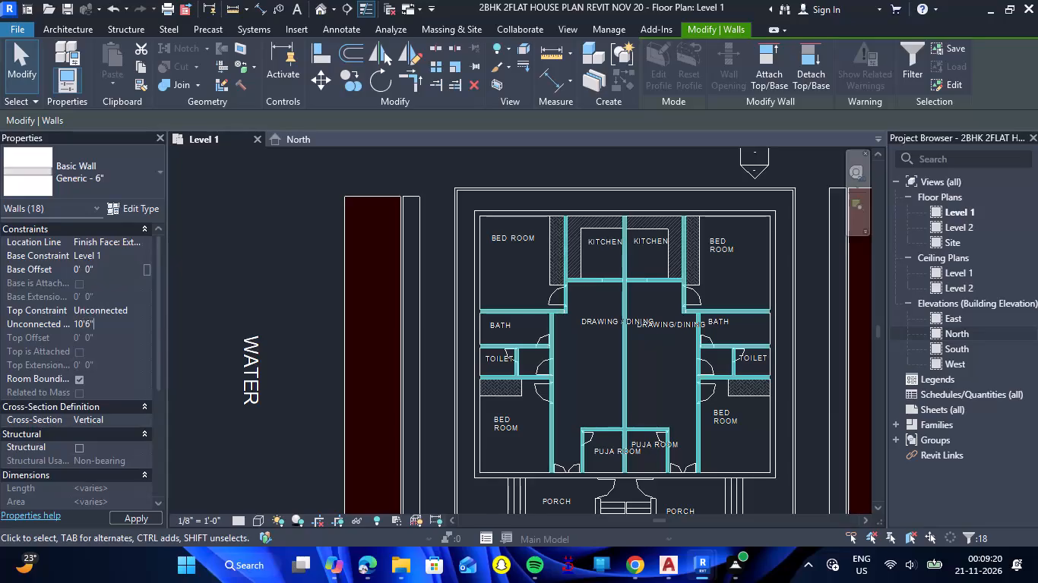
key(Return)
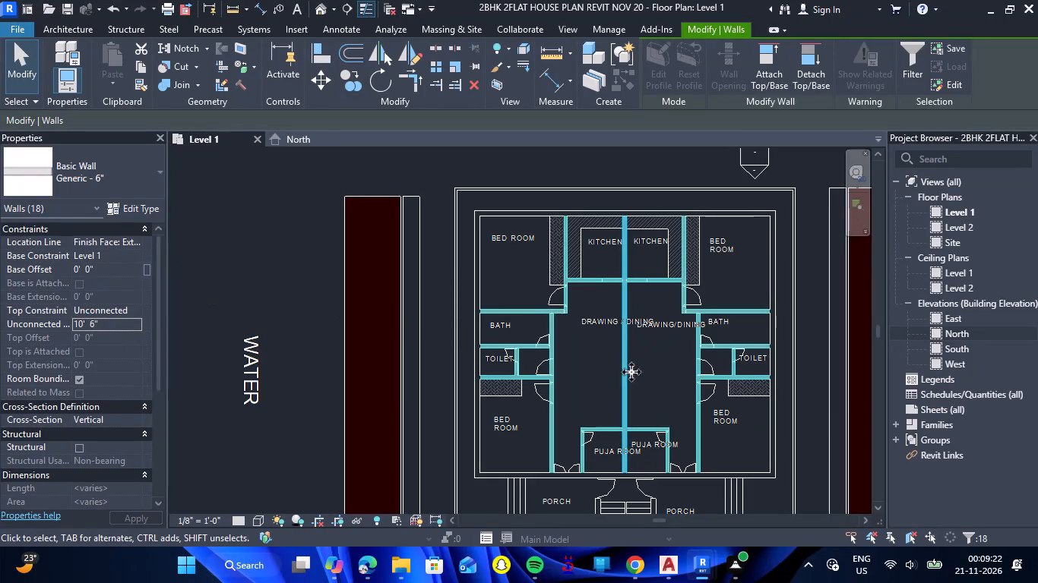
click(655, 364)
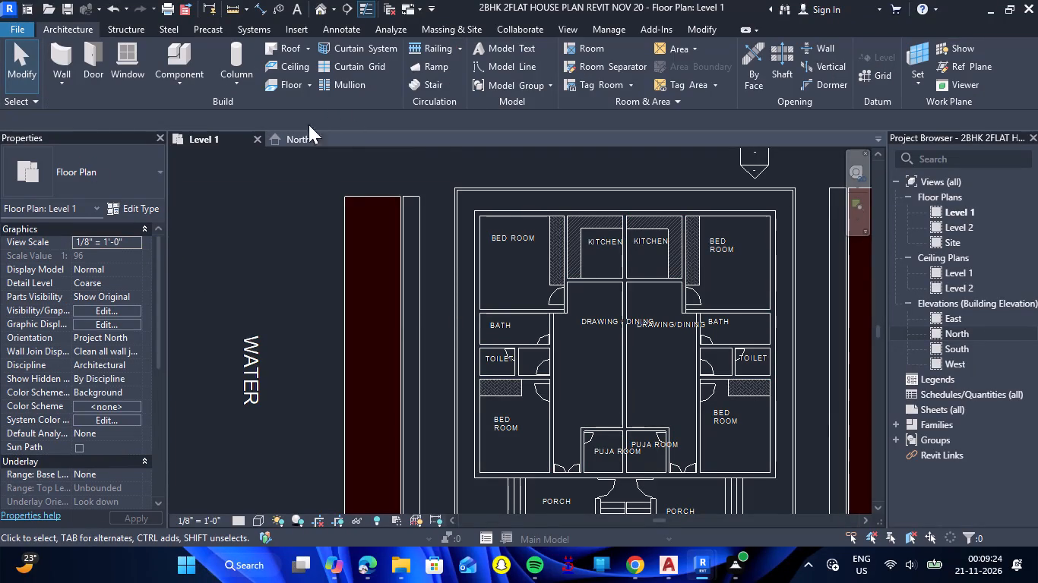
In the default 3D view, set the unconnected height of the east flat's over-tall bedroom–bath wall to 10' 6".
click(323, 16)
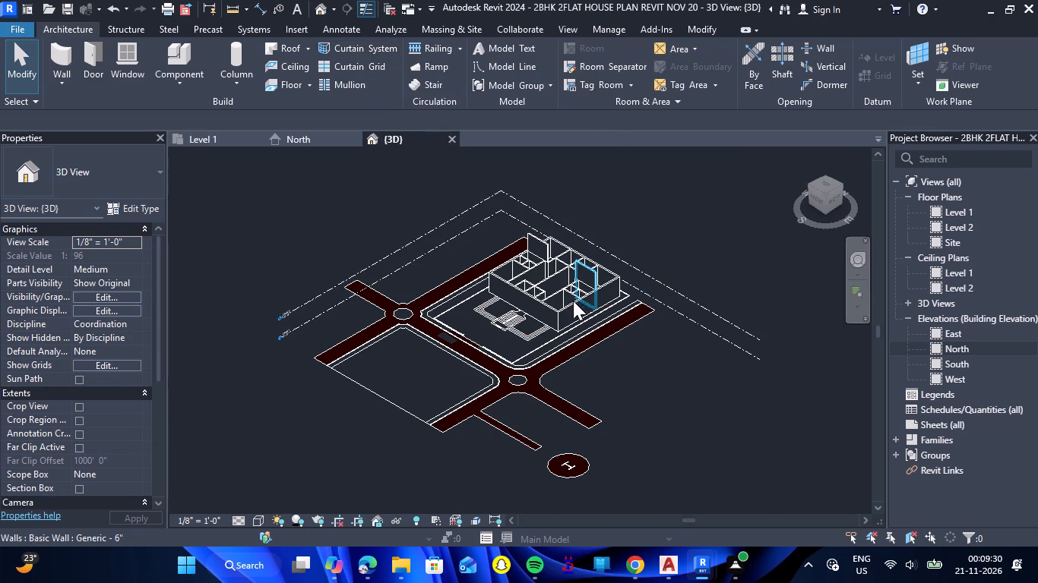
scroll(561, 320, up, 5)
scroll(611, 268, down, 1)
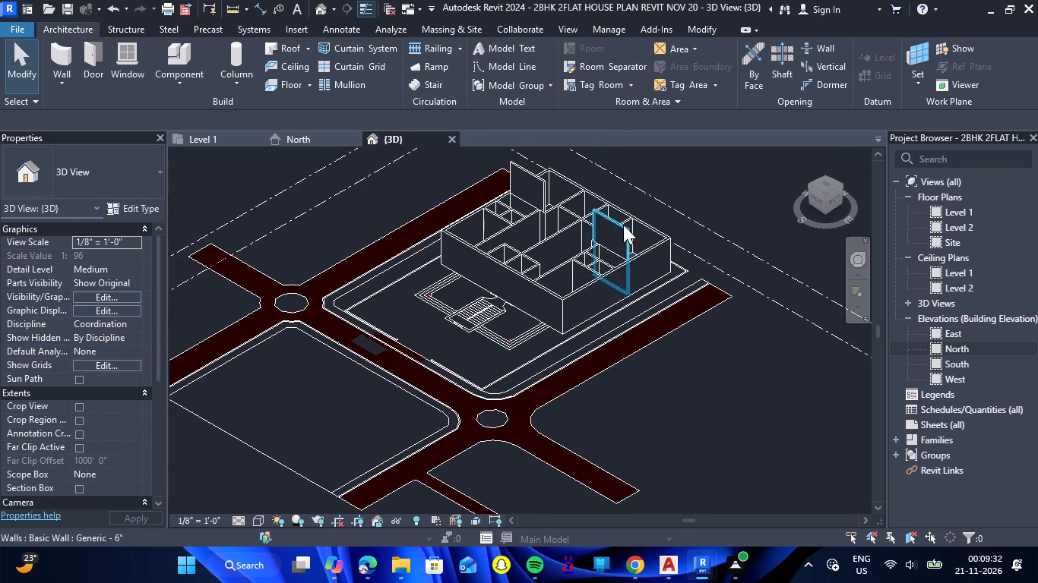
scroll(622, 223, up, 6)
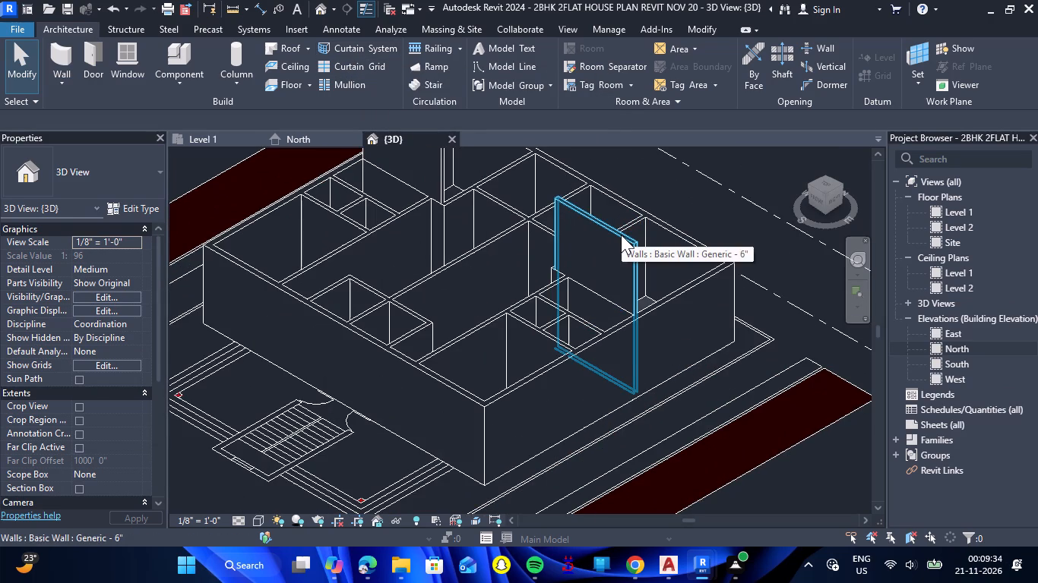
click(621, 235)
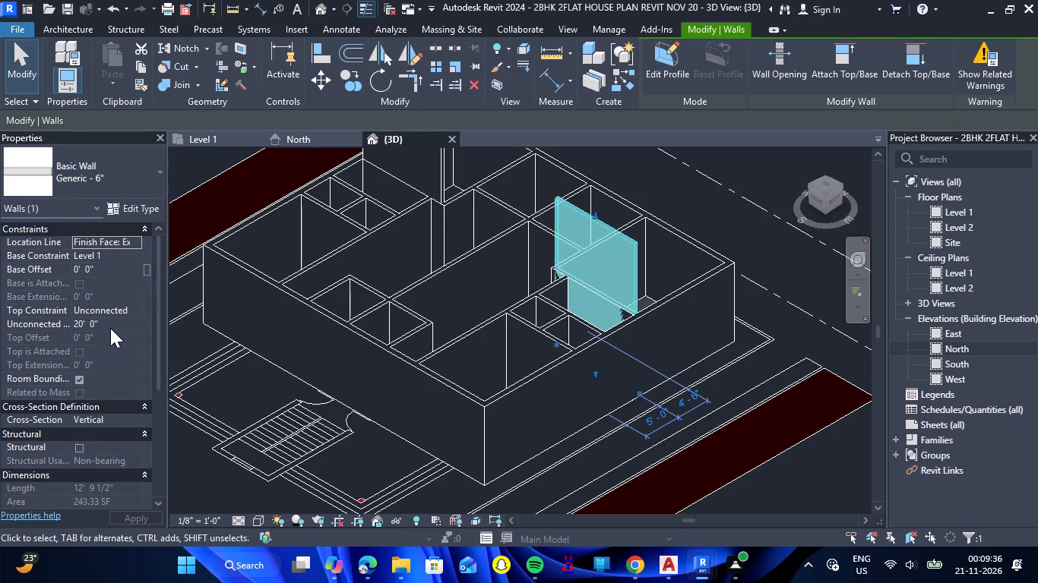
click(110, 328)
text(10')
key(6)
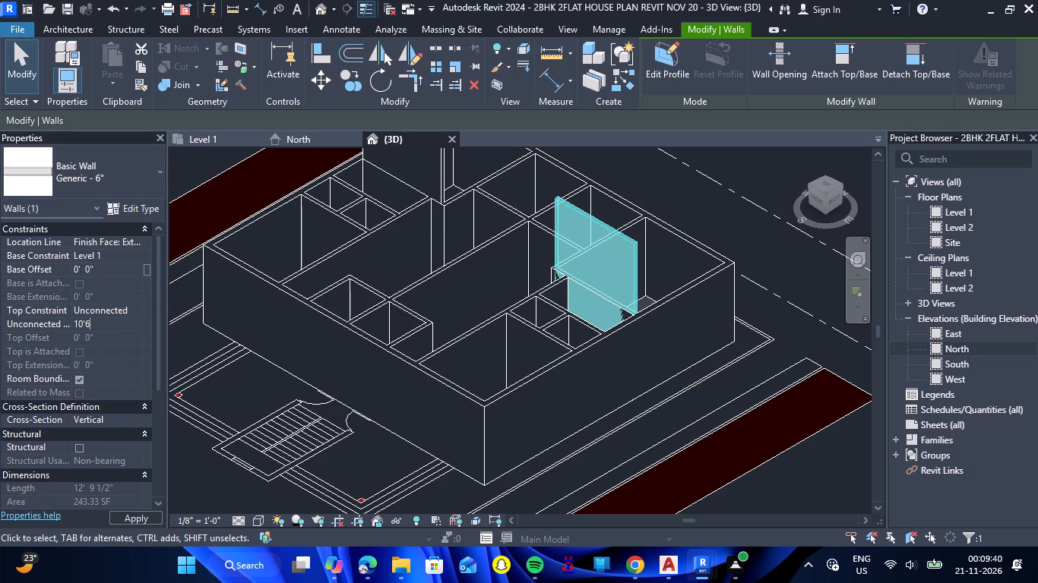
key(shift+quotedbl)
key(Return)
Set the unconnected height of the west flat's over-tall bedroom–bath wall to 10' 6" and clear the selection.
scroll(525, 282, down, 2)
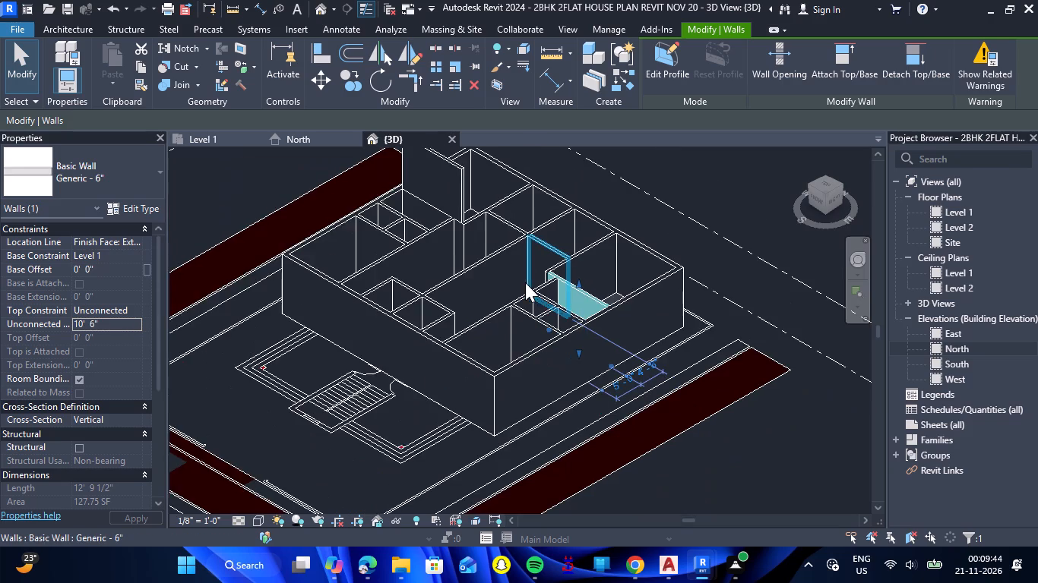
scroll(524, 277, down, 1)
scroll(481, 175, up, 4)
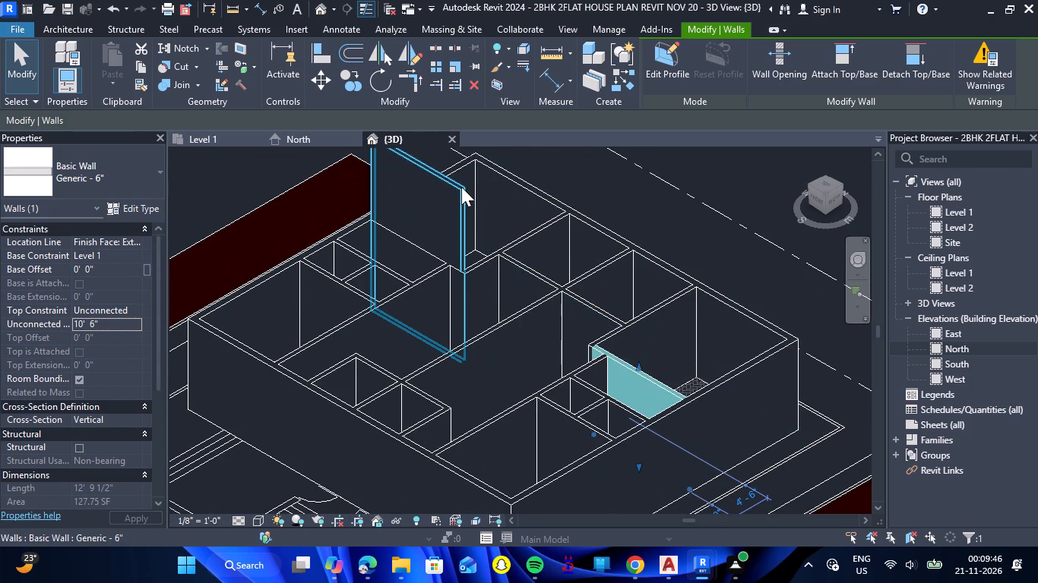
click(461, 187)
click(117, 326)
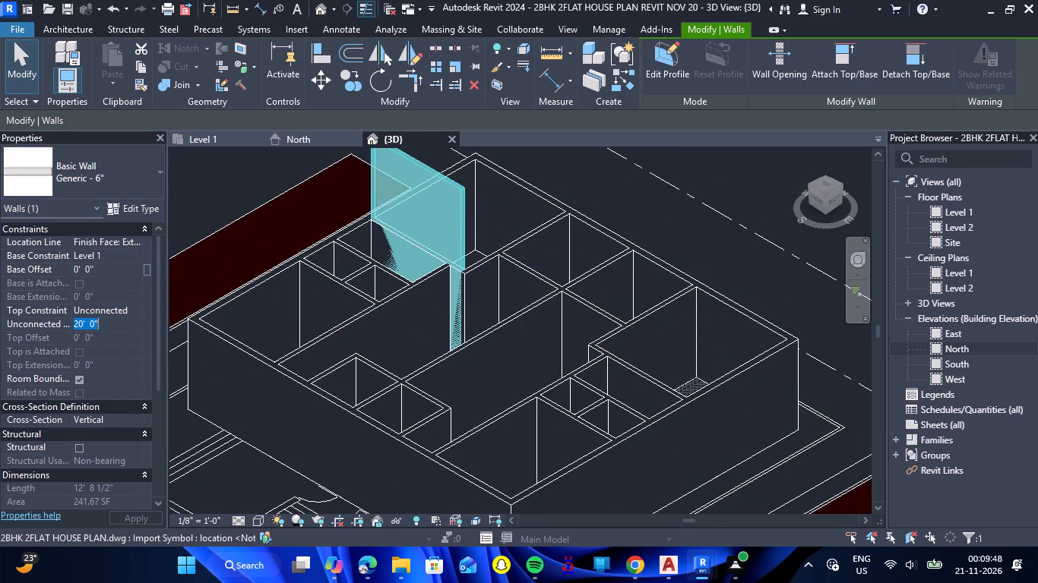
text(10')
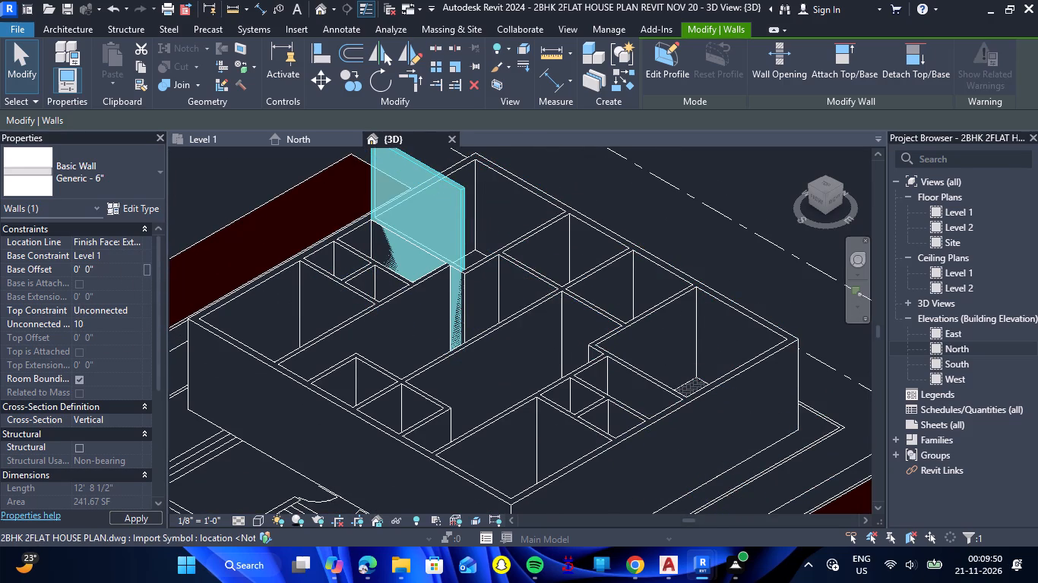
key(6)
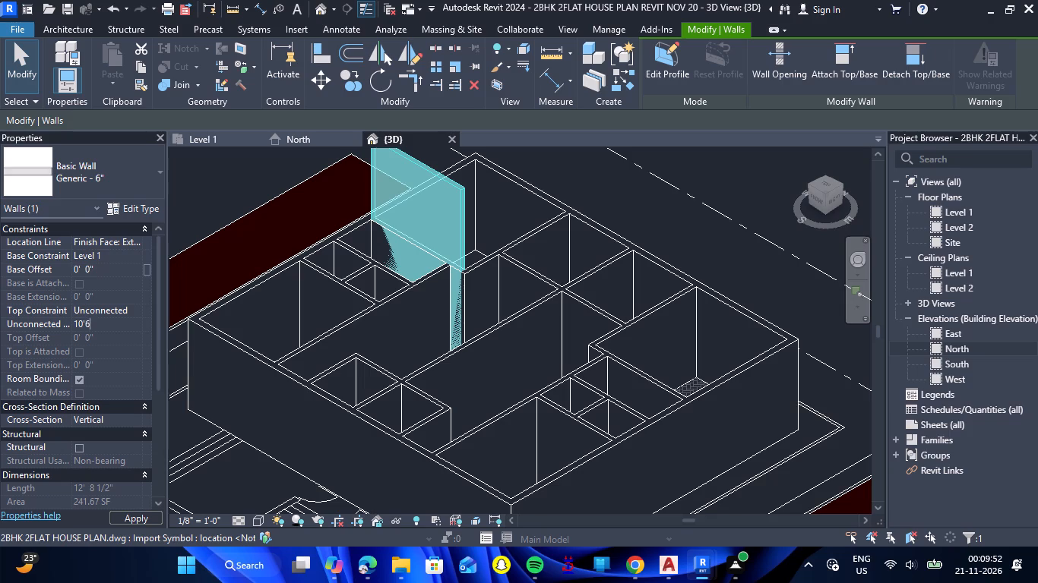
key(shift+quotedbl)
key(Return)
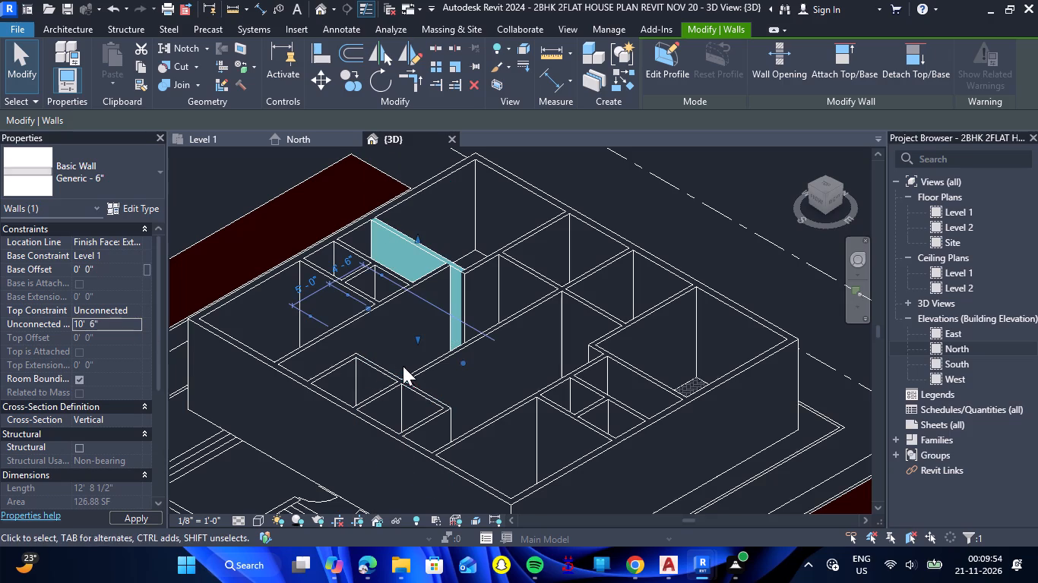
click(655, 206)
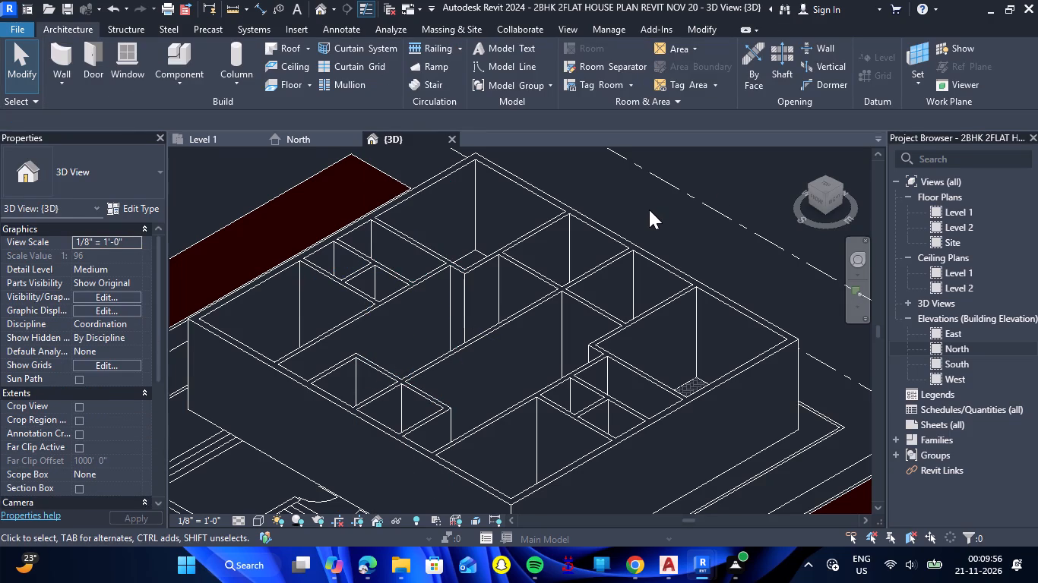
Set the 3D view's visual style to Realistic and look over the walled model.
scroll(649, 210, down, 2)
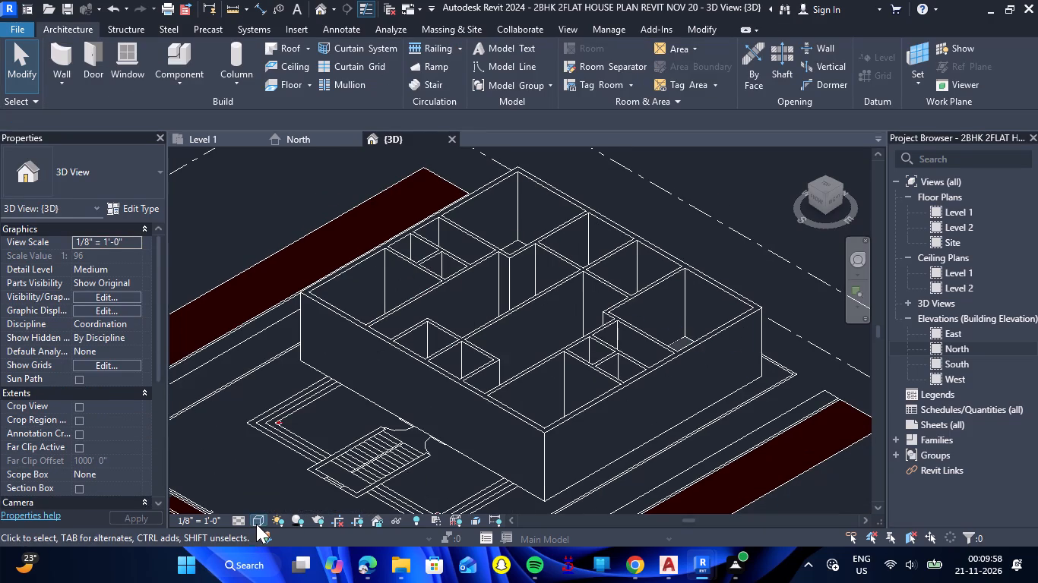
click(256, 524)
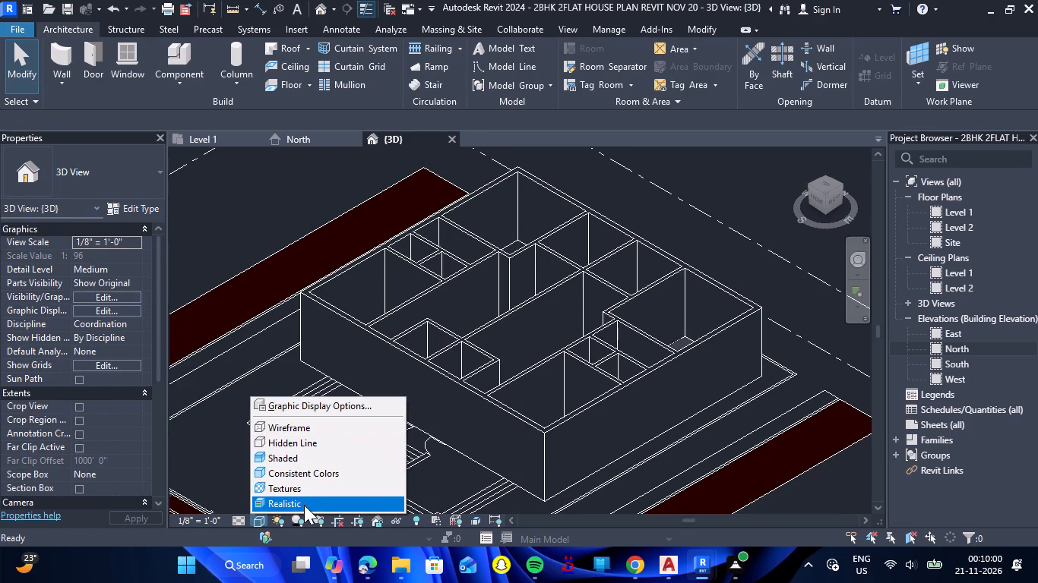
click(304, 505)
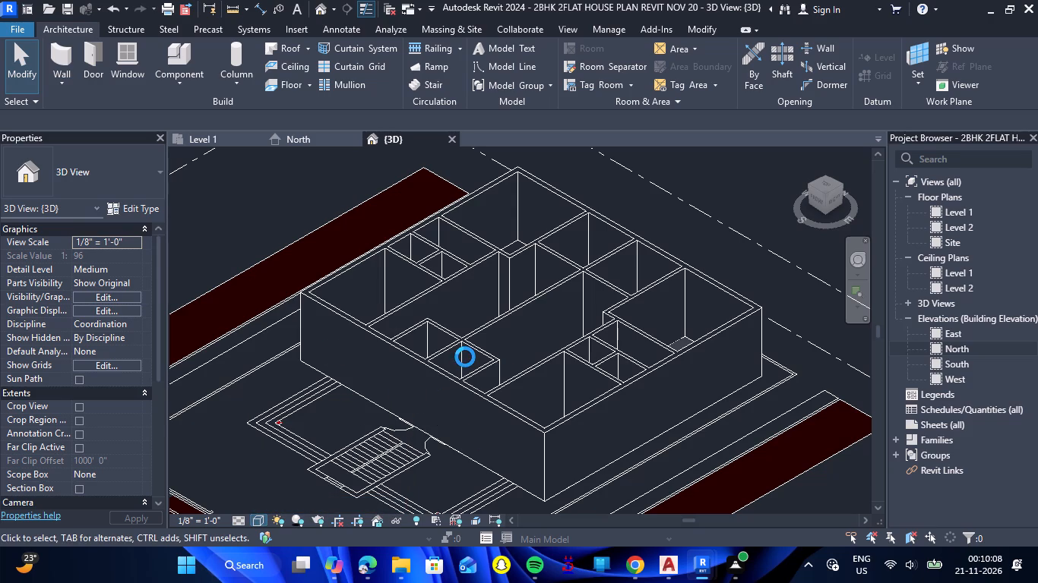
scroll(465, 357, down, 2)
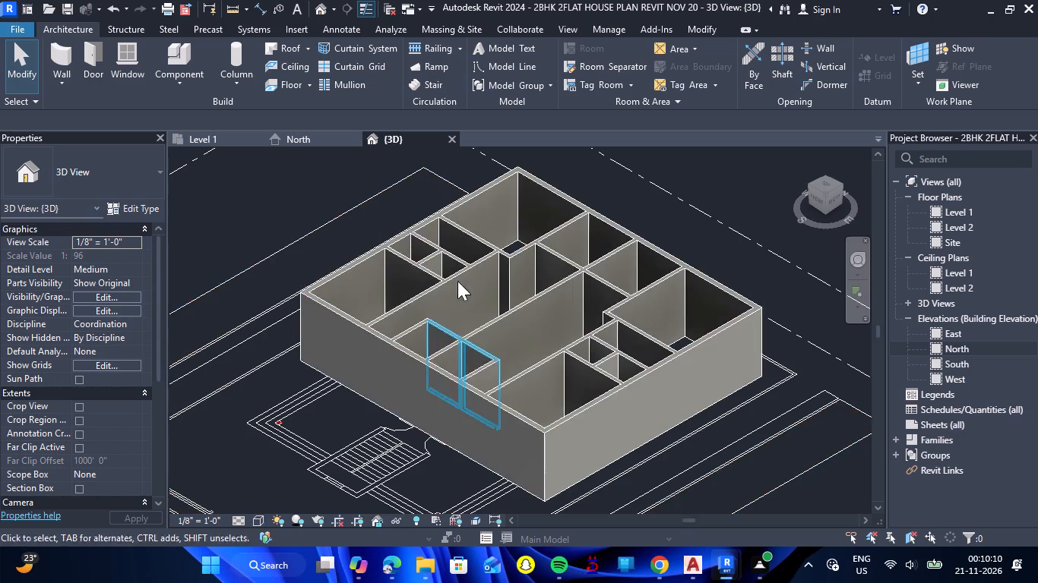
scroll(435, 386, up, 2)
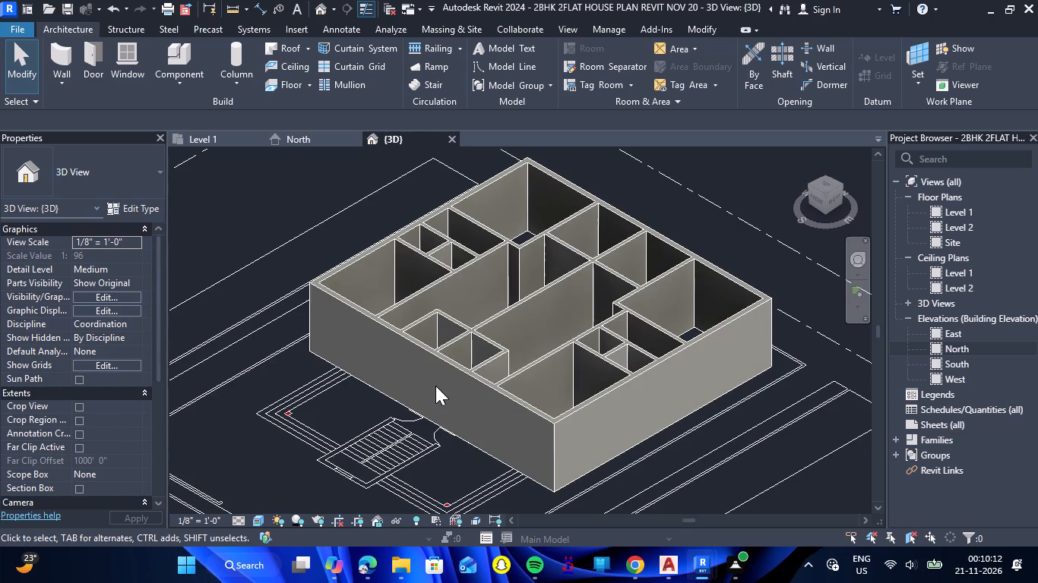
On Level 1, draw a Generic - 9" wall along the staircase's west side, from its south corner to the house's south wall.
click(211, 138)
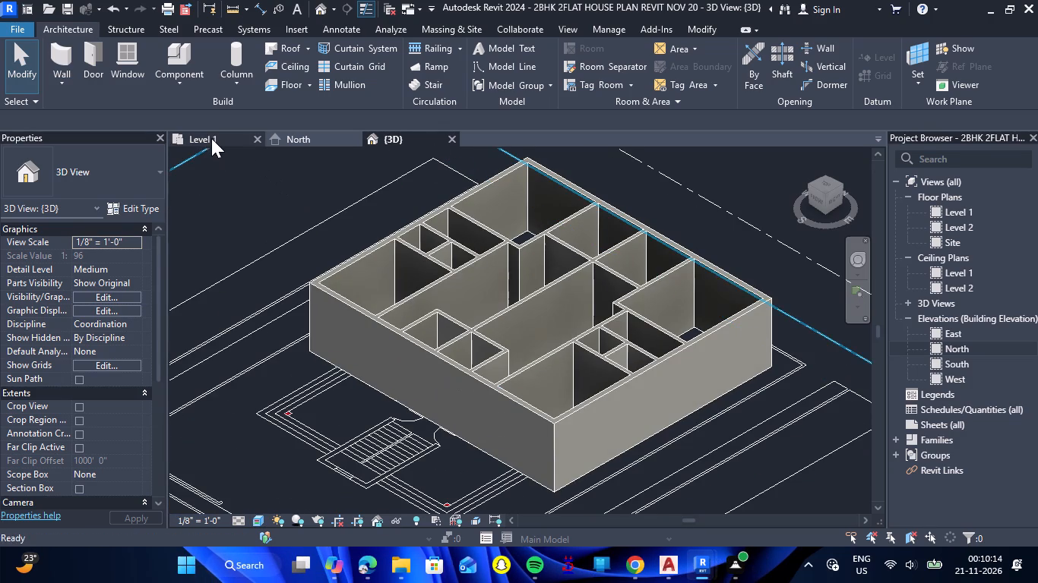
scroll(388, 238, down, 3)
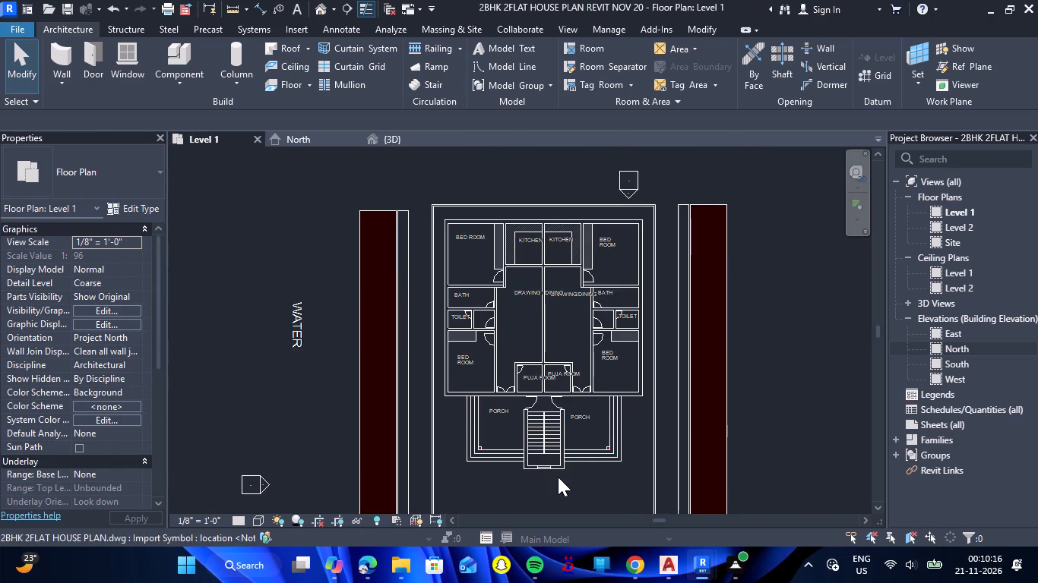
scroll(559, 475, up, 5)
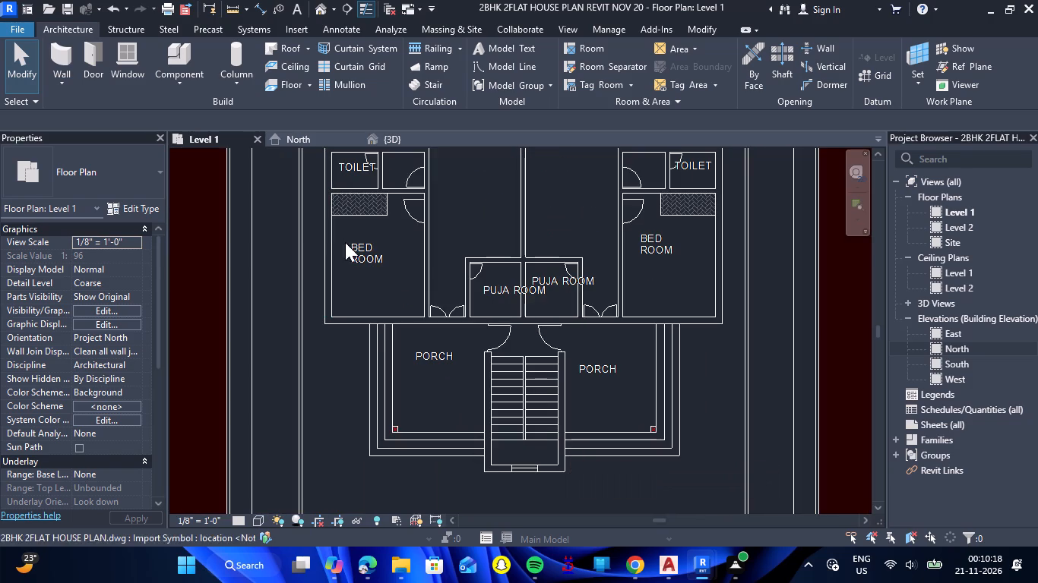
click(71, 63)
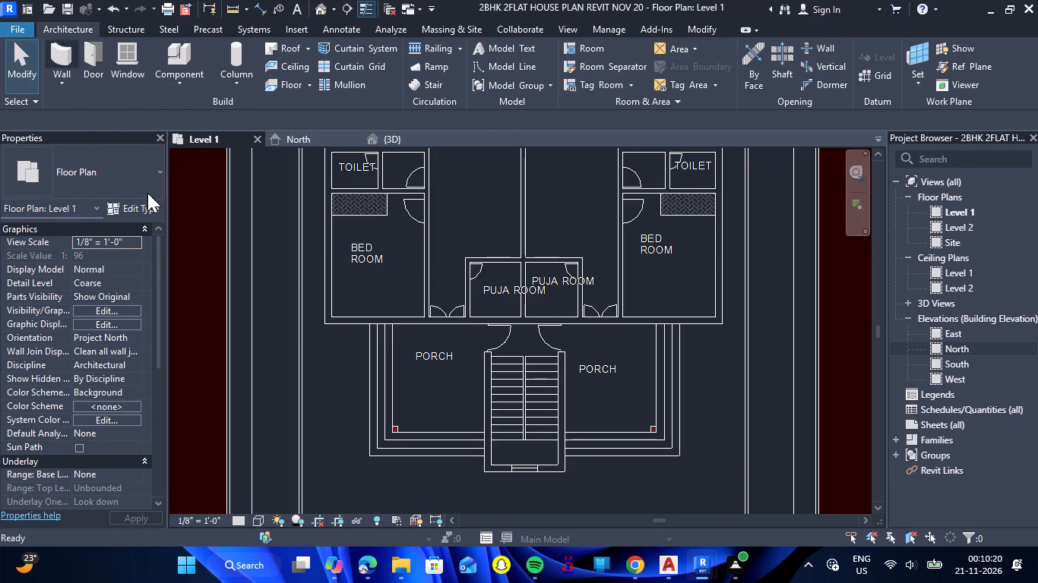
click(161, 170)
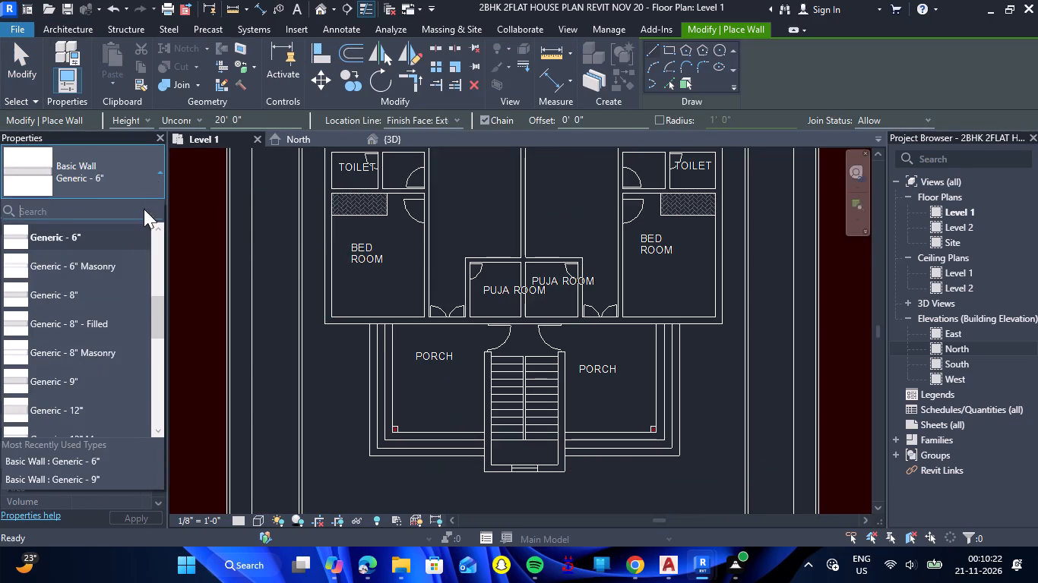
click(92, 383)
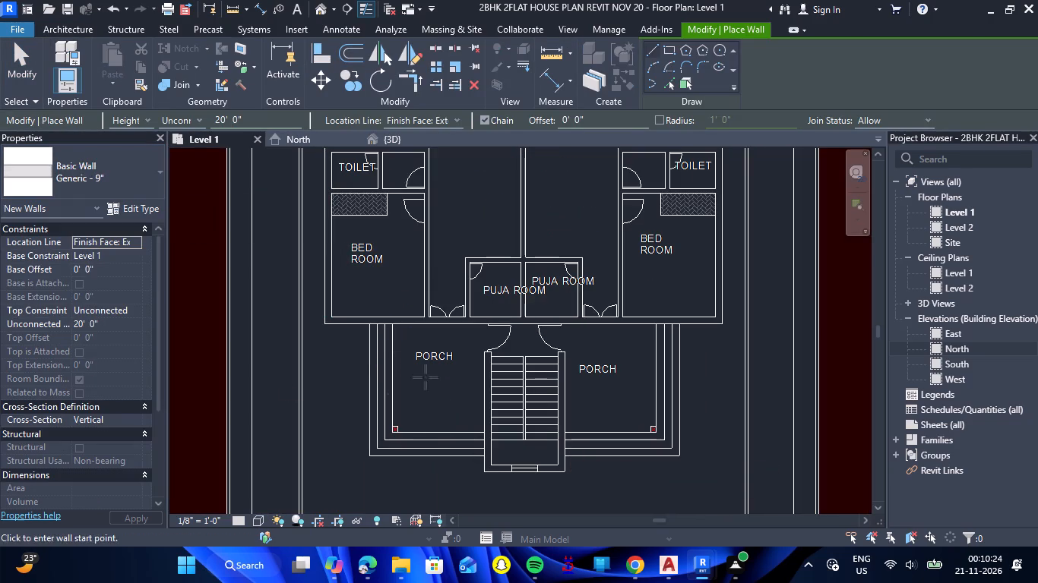
scroll(489, 480, up, 4)
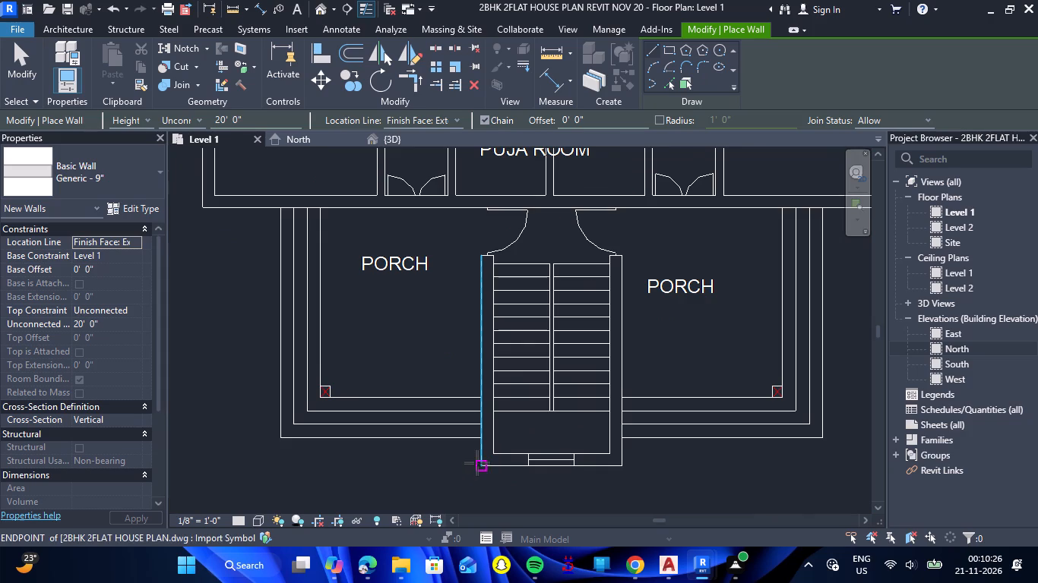
click(480, 463)
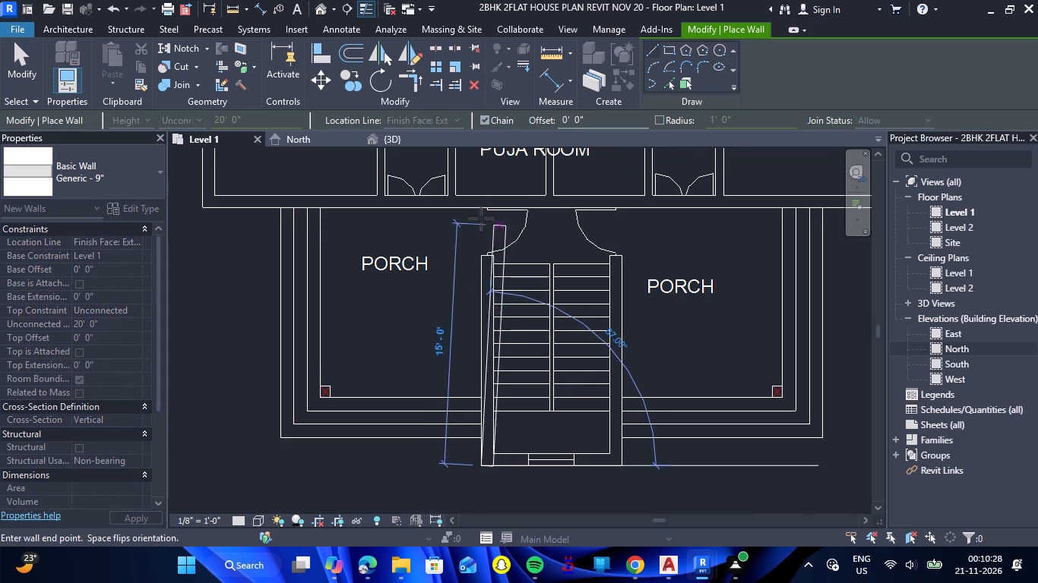
click(480, 206)
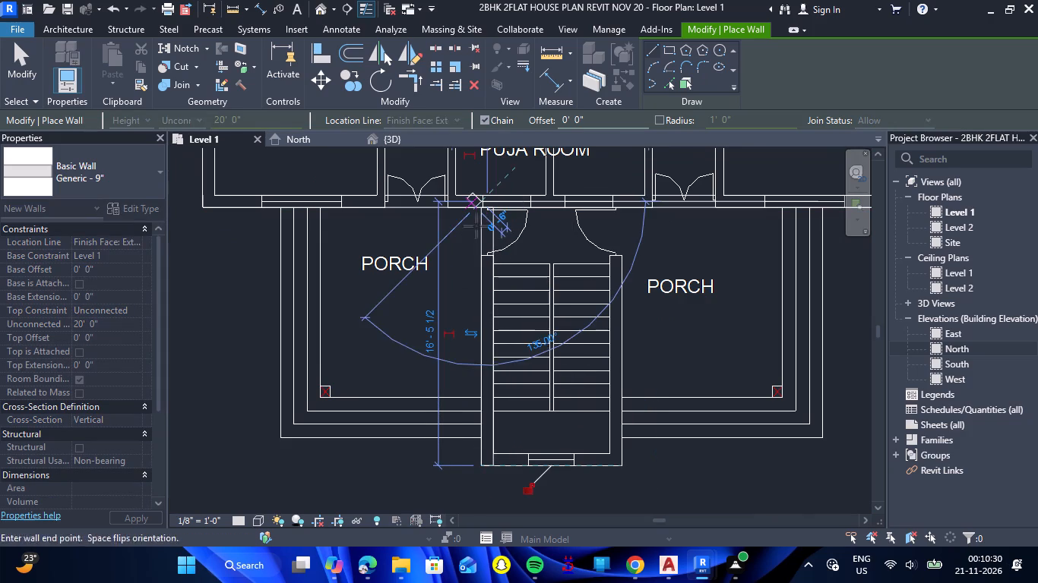
key(Escape)
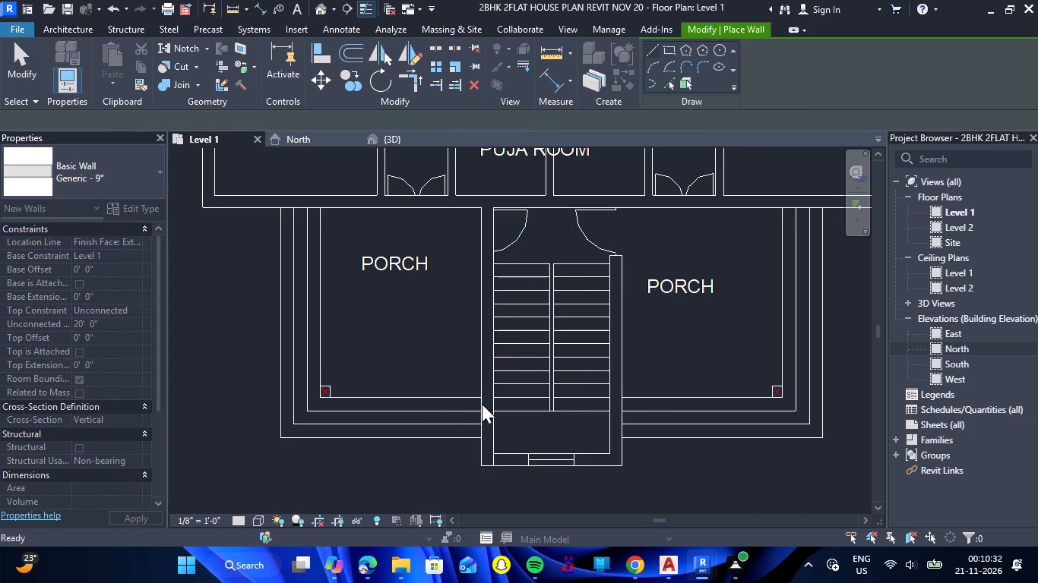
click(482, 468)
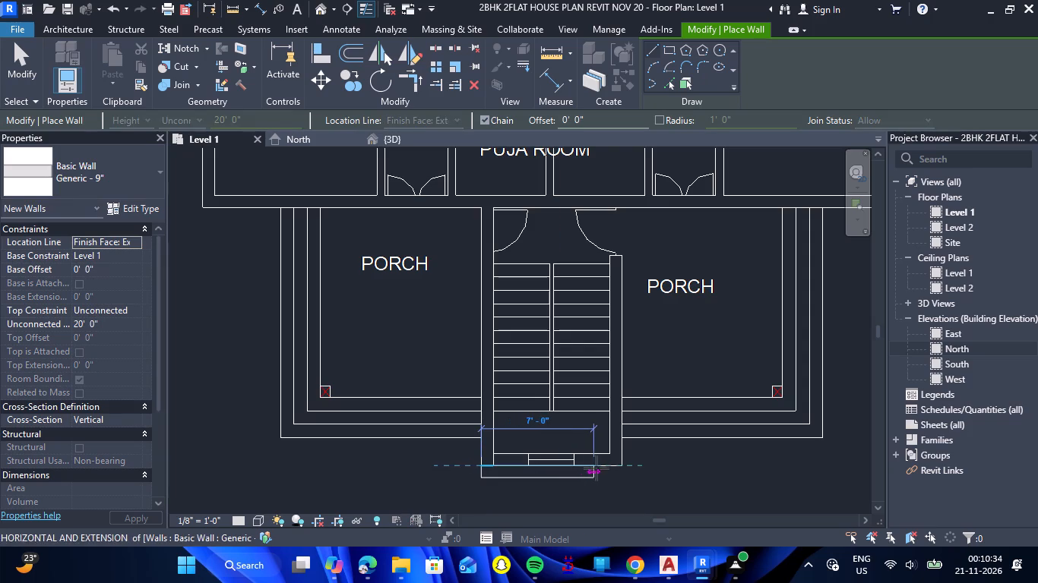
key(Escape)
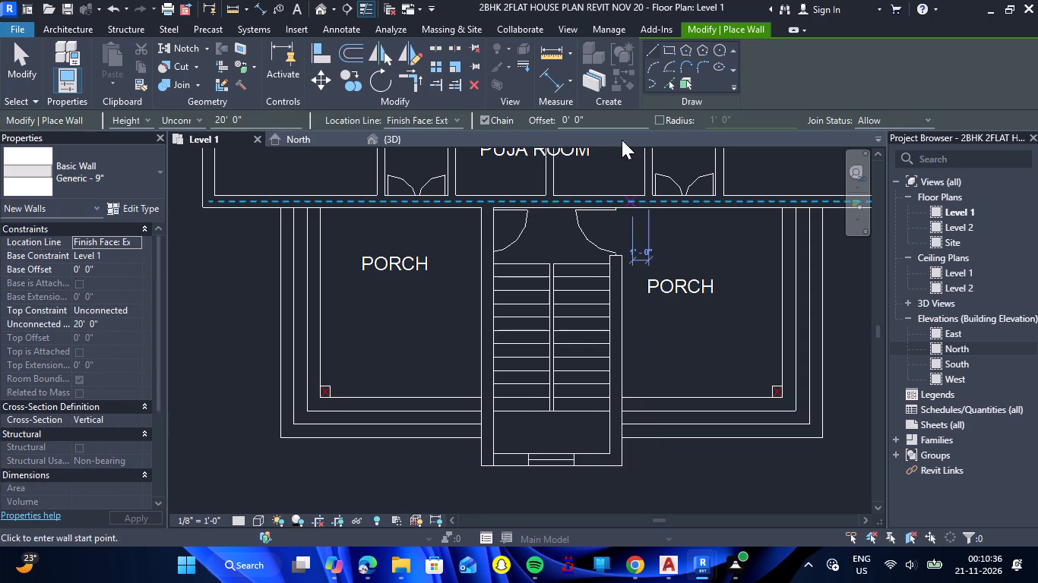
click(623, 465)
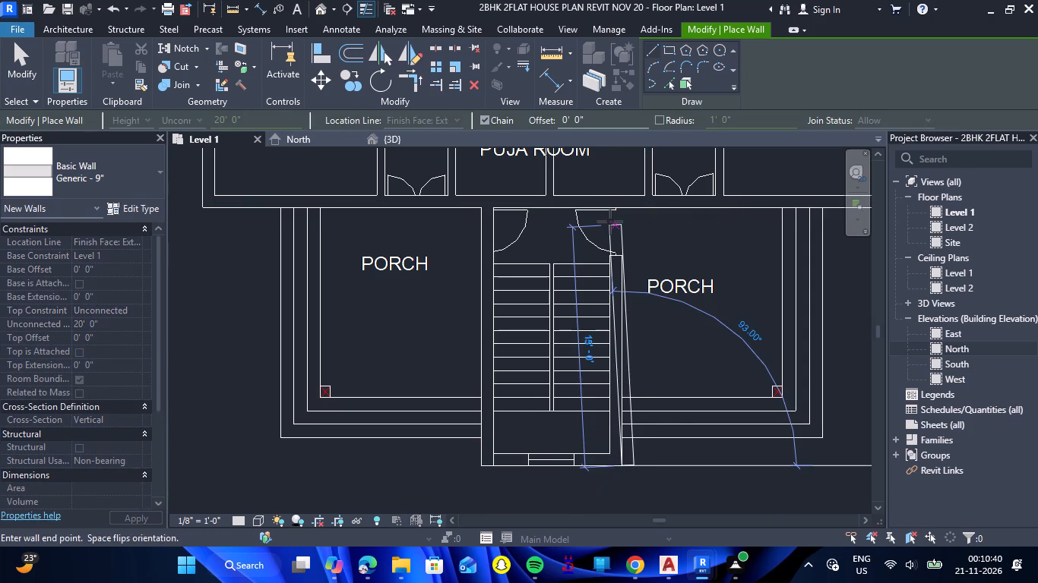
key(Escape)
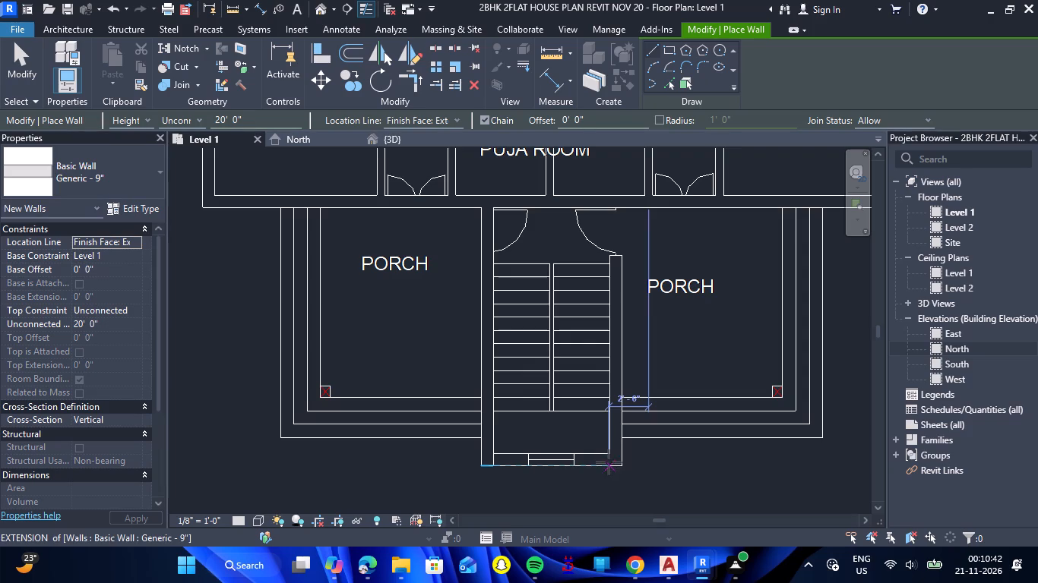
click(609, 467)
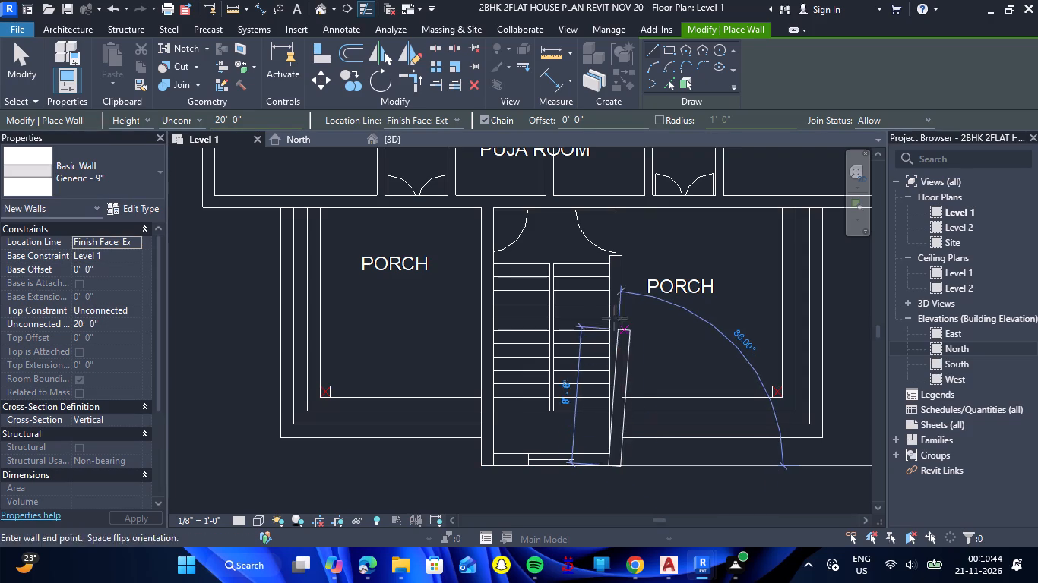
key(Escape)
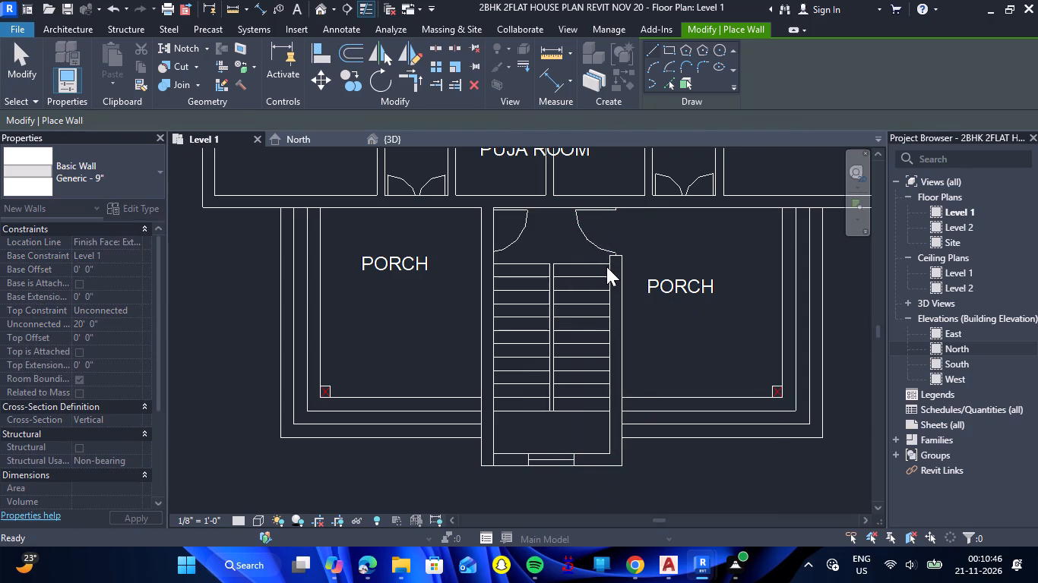
Draw the staircase's south 9" wall along the CAD lines, from the inner southwest corner to the inner southeast corner.
scroll(498, 475, up, 2)
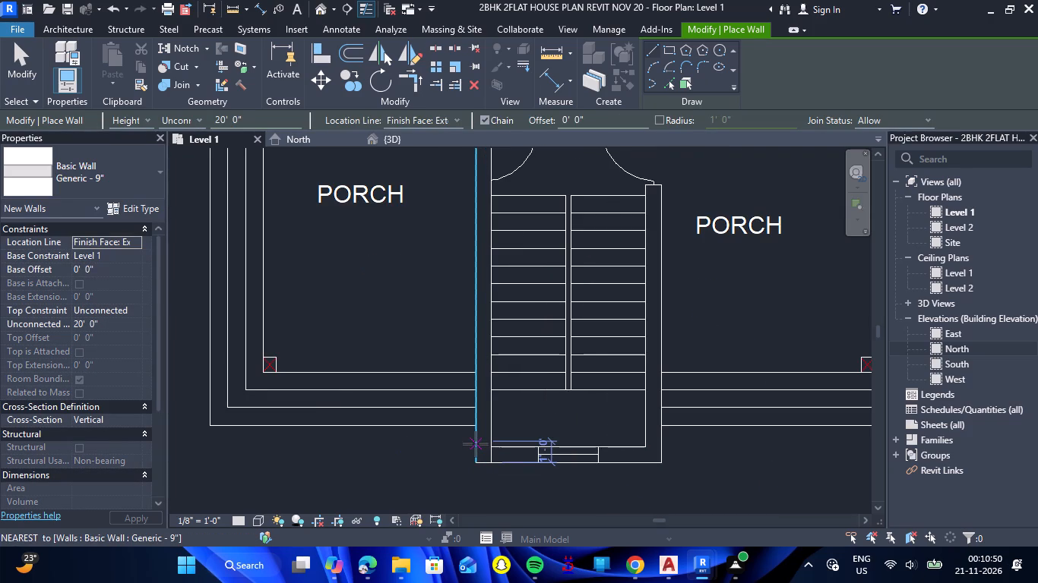
scroll(476, 446, up, 7)
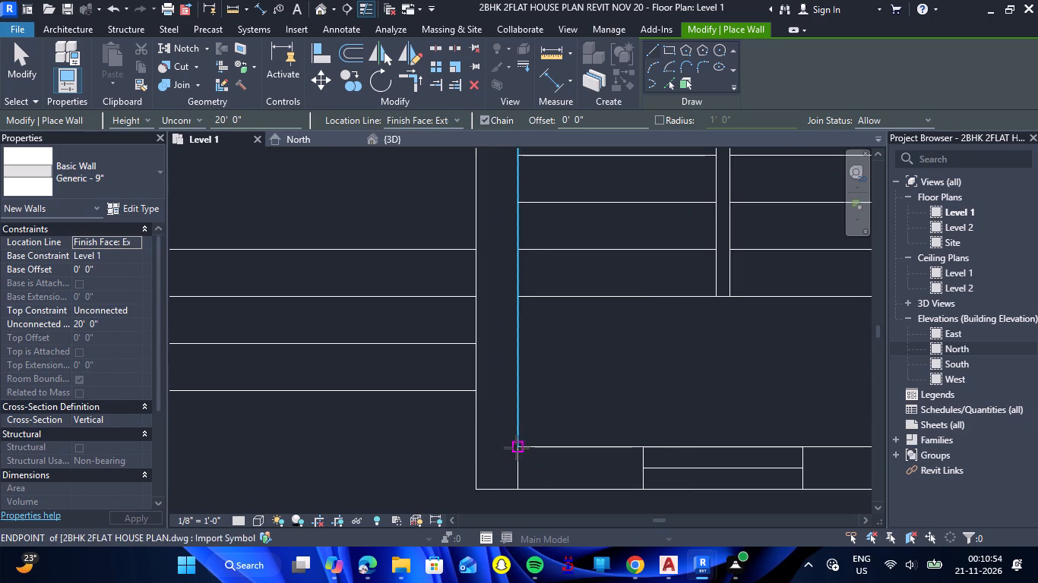
click(517, 448)
scroll(625, 443, down, 6)
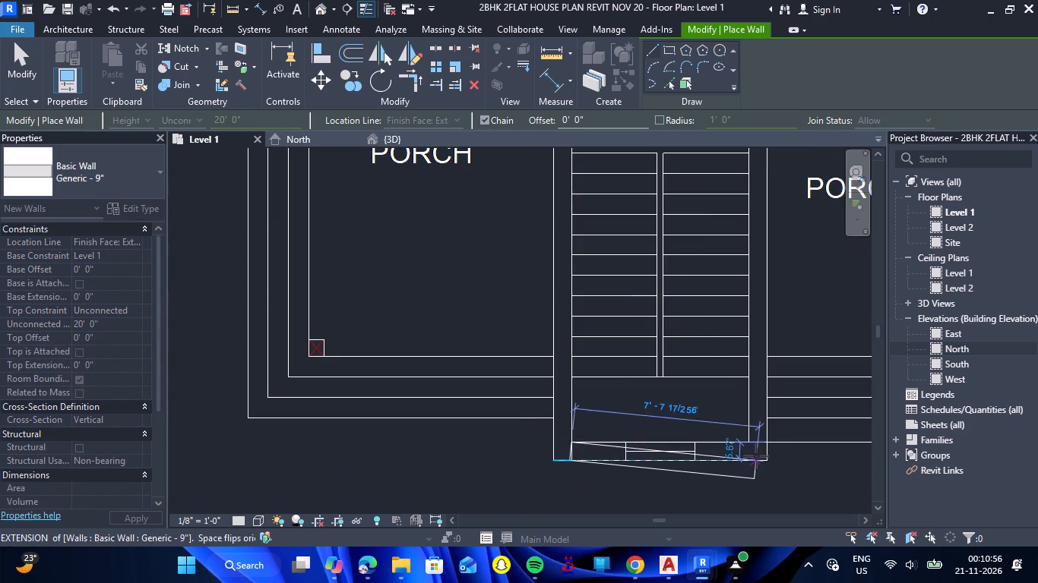
scroll(761, 450, up, 5)
click(738, 435)
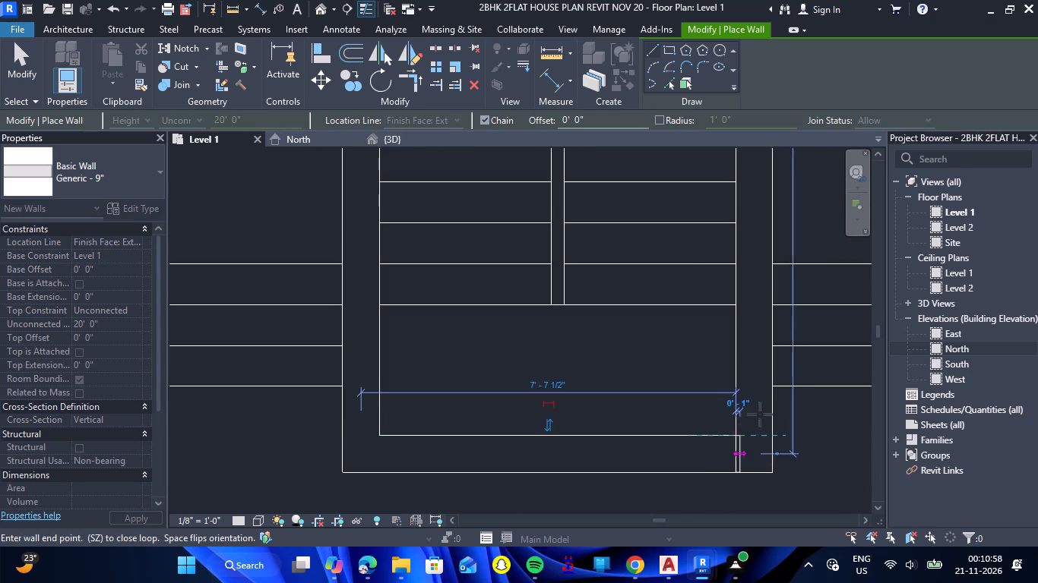
Continue the 9" wall up the staircase's east side to the house's south wall, about 16' 1" long, and finish the wall run.
scroll(742, 349, down, 4)
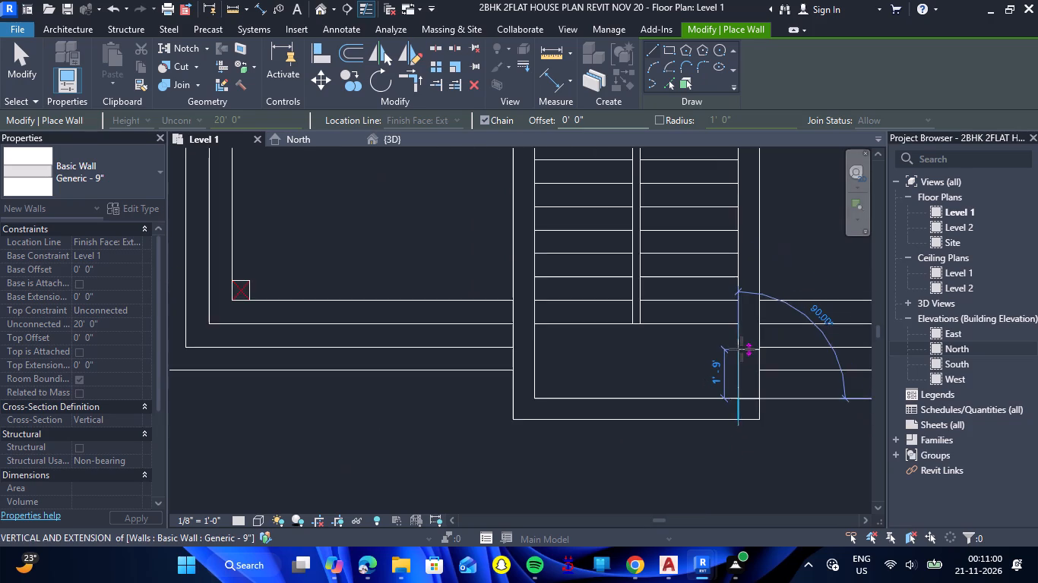
scroll(742, 349, down, 7)
scroll(742, 195, up, 5)
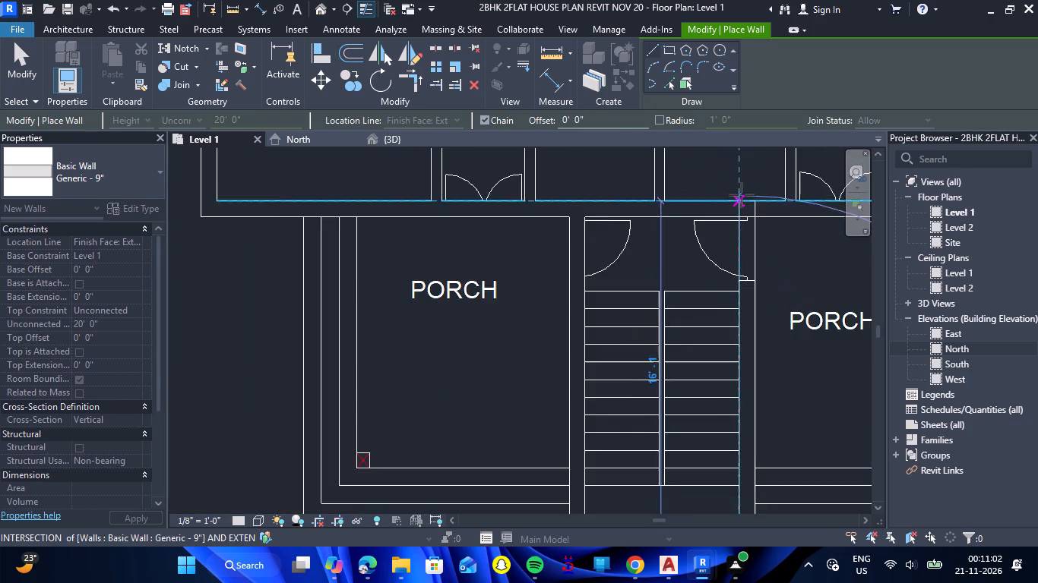
scroll(742, 195, up, 4)
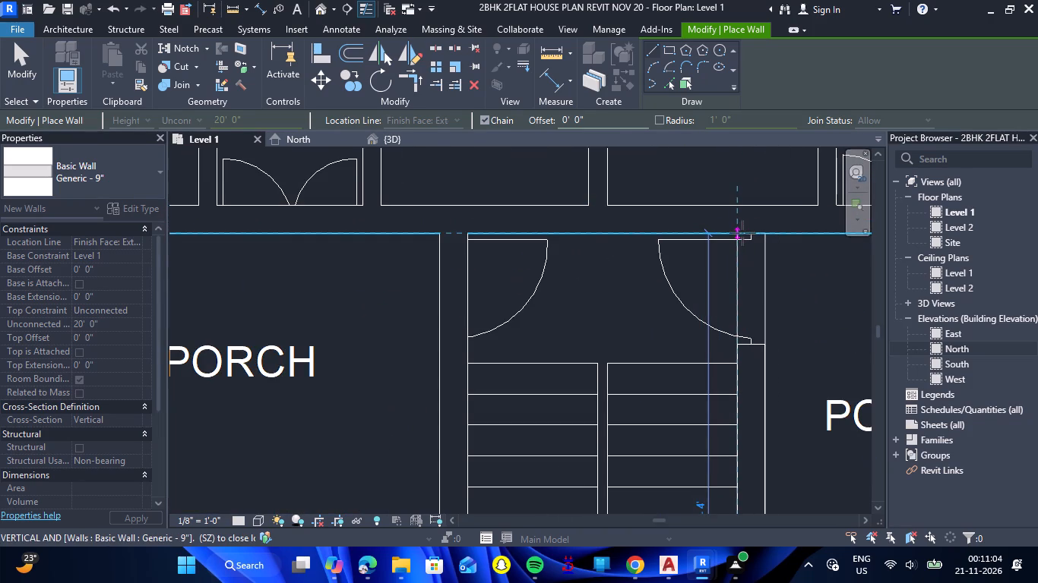
click(737, 234)
scroll(732, 227, down, 8)
key(Escape)
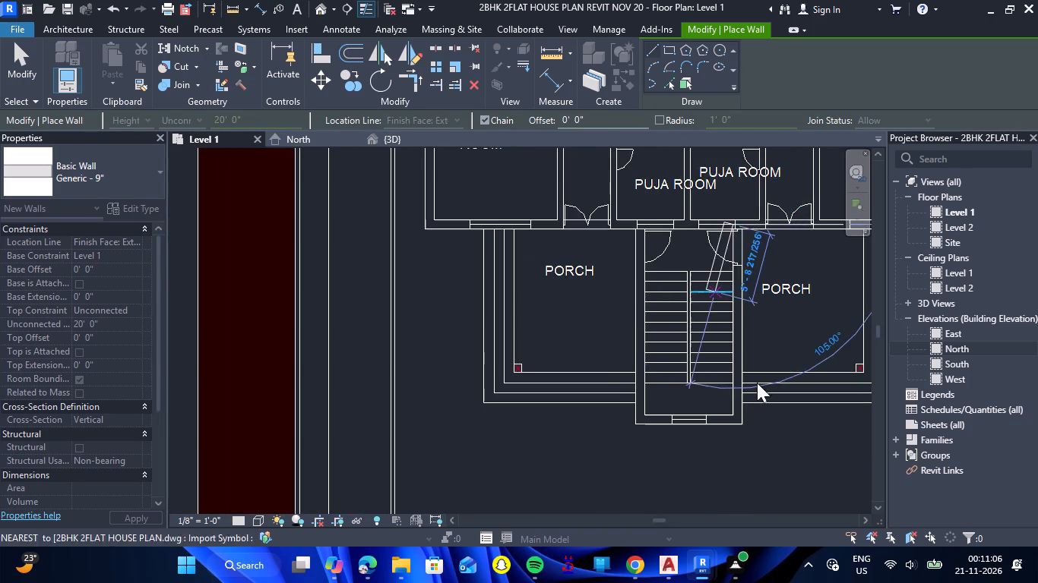
key(Escape)
Set the unconnected height of the three 9" staircase walls to 10' 6" and clear the selection.
scroll(756, 381, down, 5)
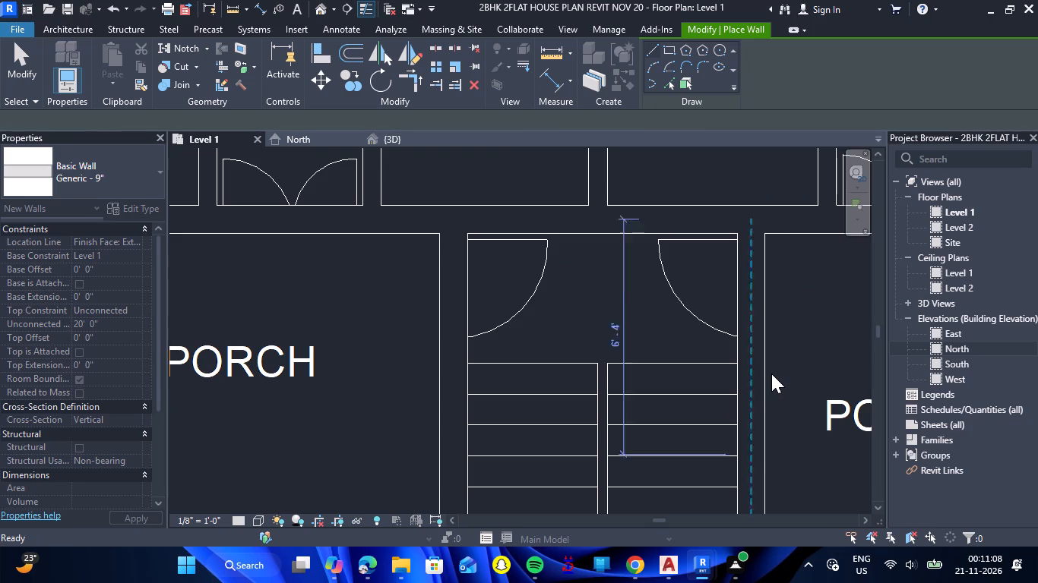
scroll(771, 373, down, 4)
click(766, 469)
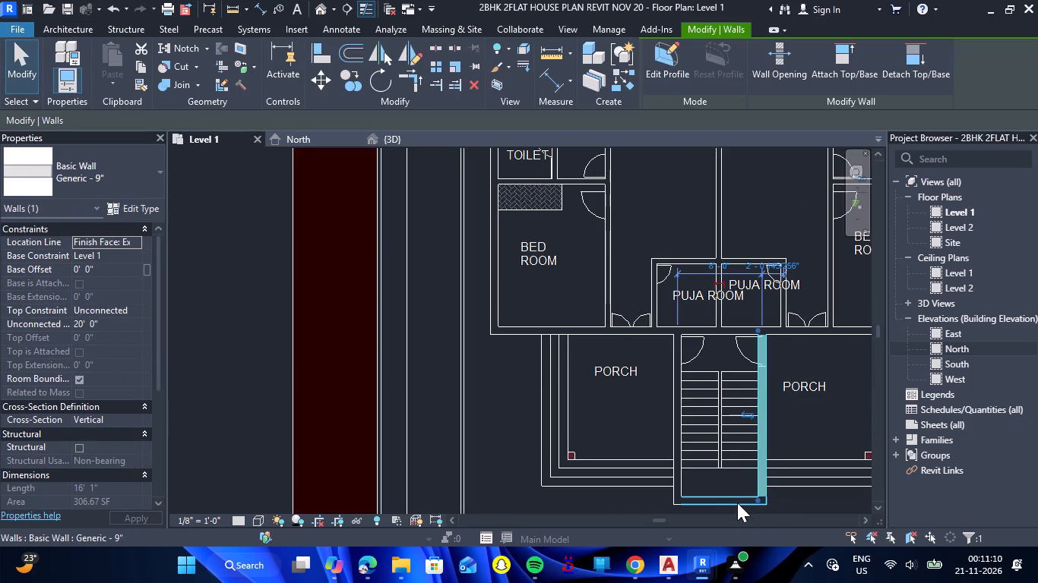
click(737, 503)
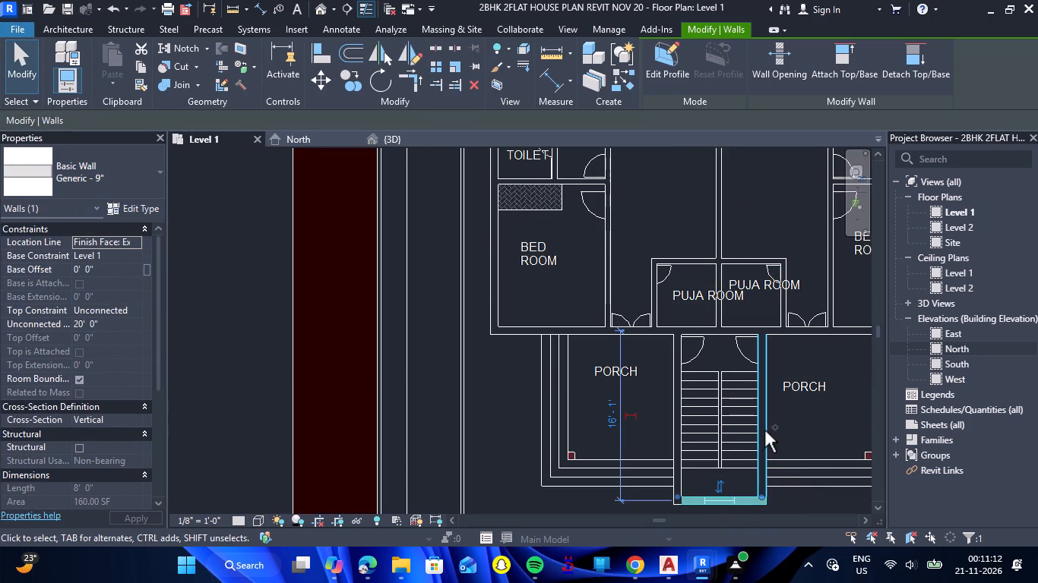
ctrl+click(769, 429)
ctrl+click(672, 424)
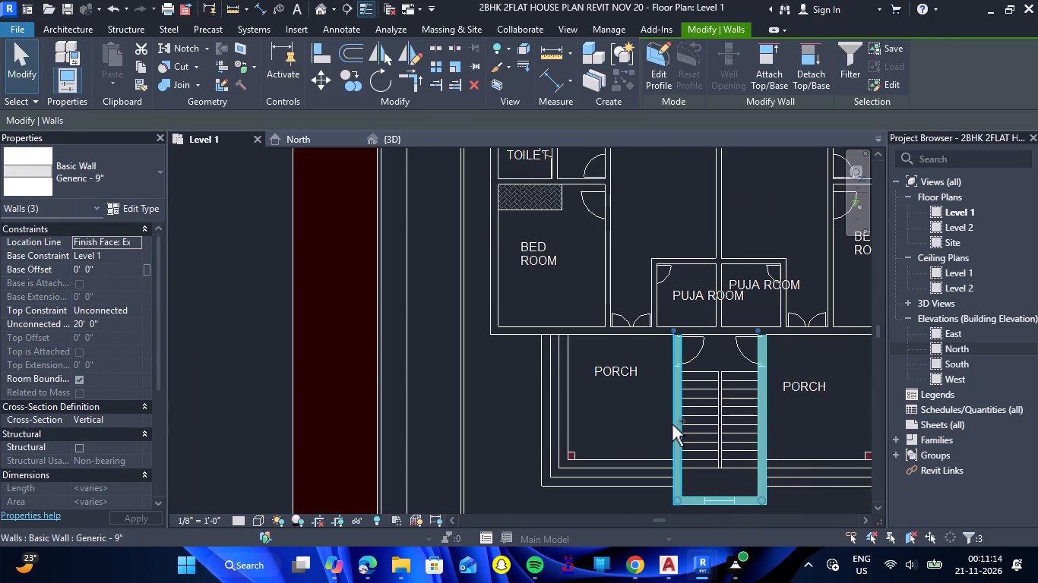
click(106, 327)
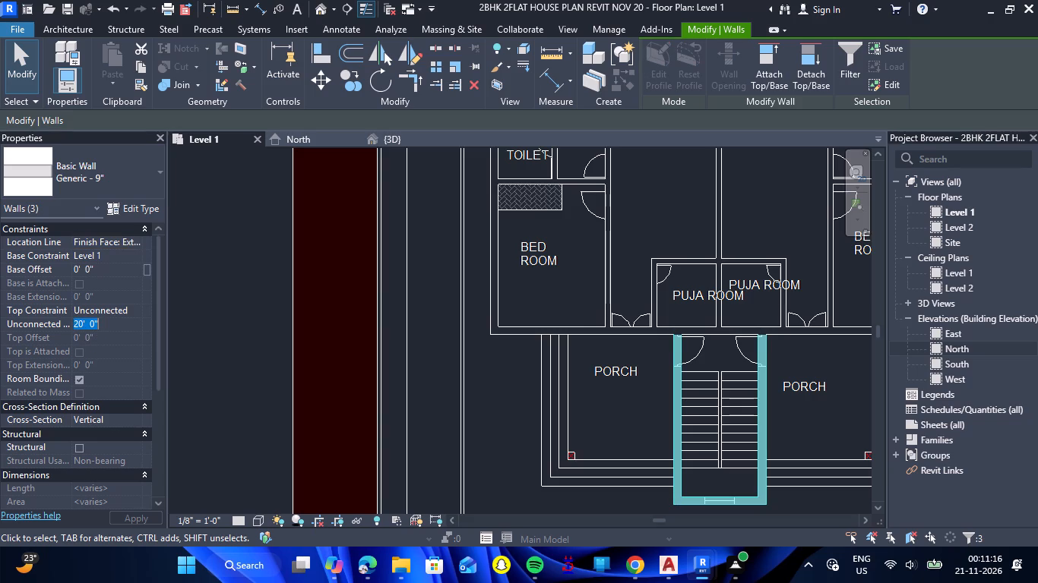
text(10'6)
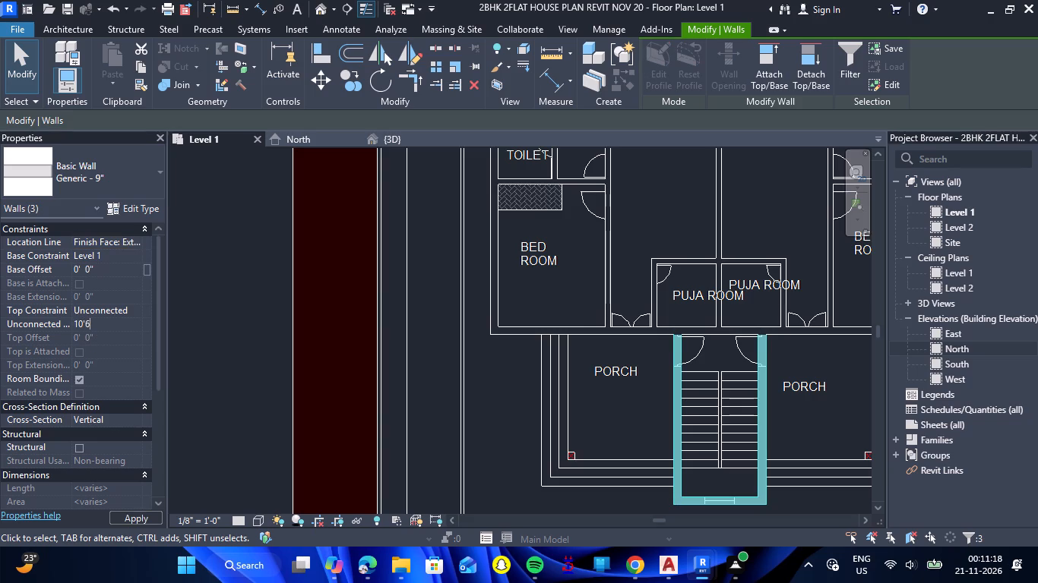
key(shift+quotedbl)
key(Return)
click(517, 396)
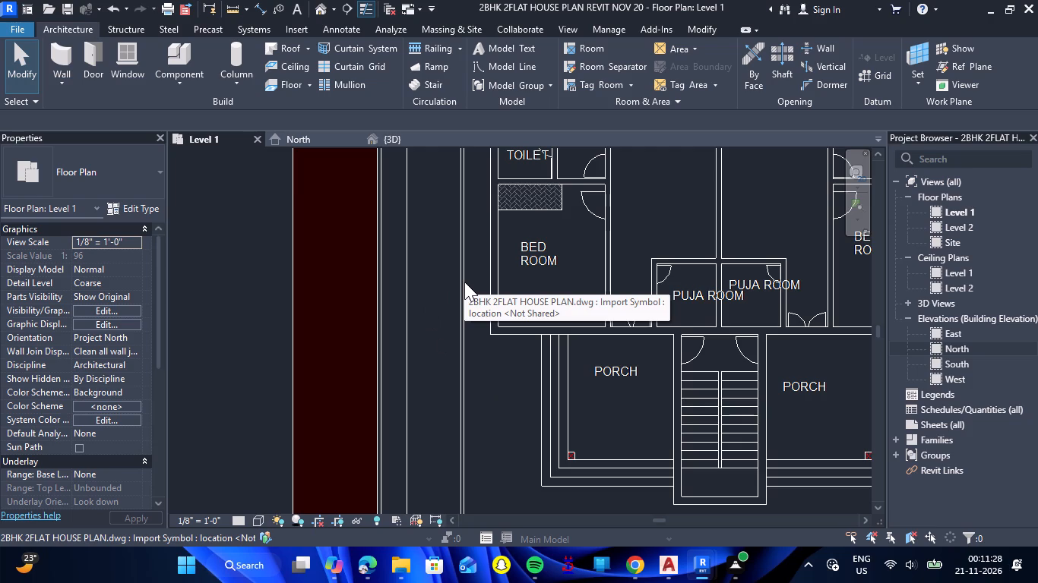
Examine the staircase walls and how they meet the house in the 3D view.
click(394, 141)
scroll(530, 312, down, 1)
scroll(474, 431, down, 2)
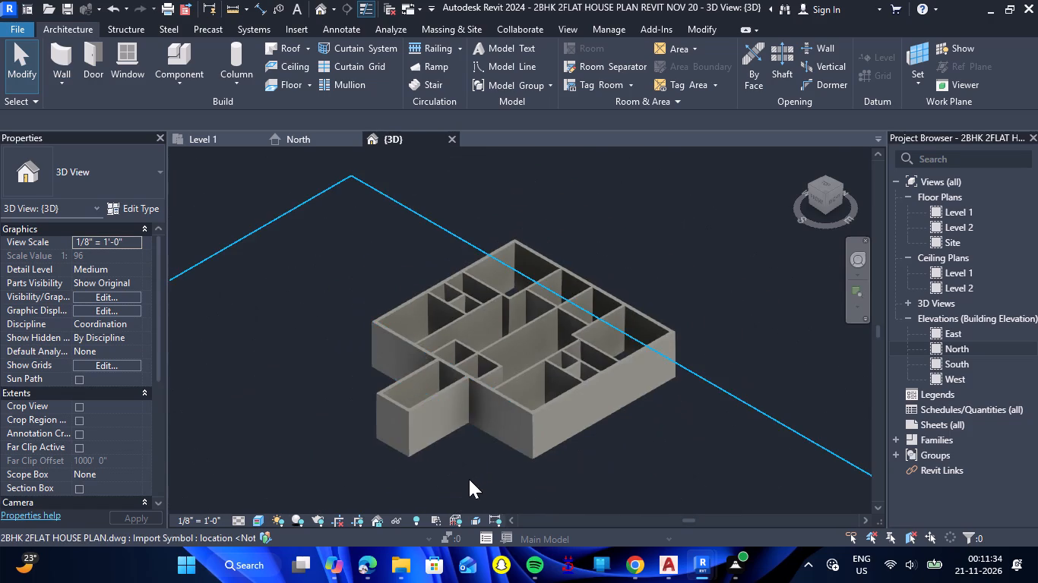
scroll(469, 479, up, 5)
scroll(381, 449, up, 4)
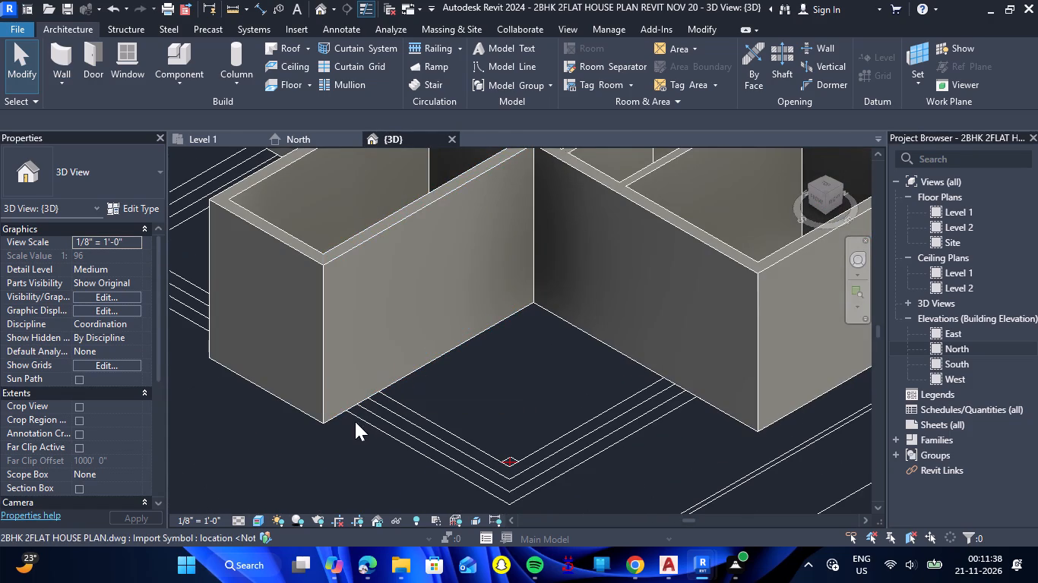
scroll(448, 396, down, 1)
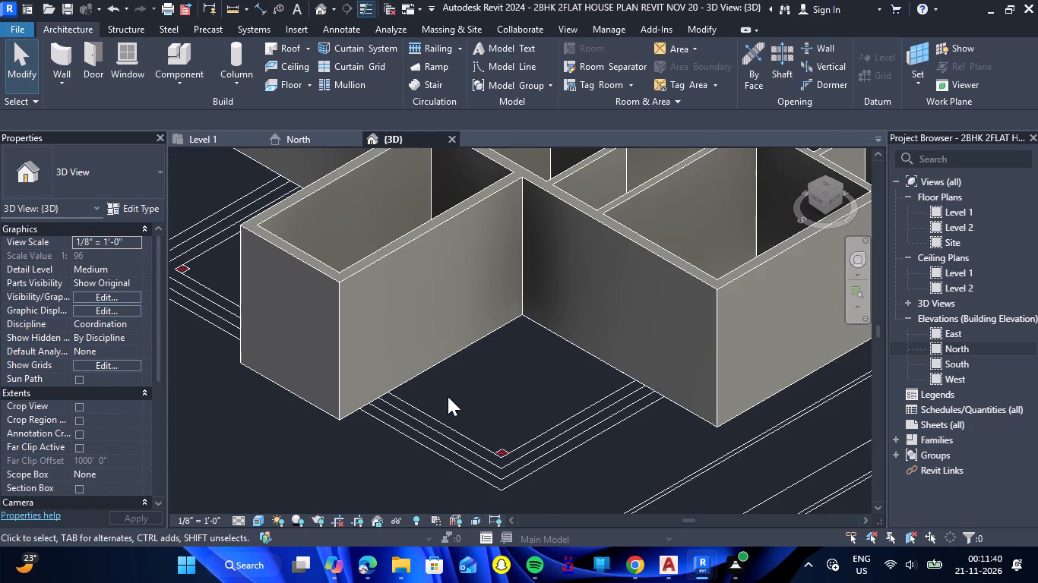
Return to the Level 1 floor plan and examine the house layout around the rooms, porches and staircase.
scroll(455, 392, down, 2)
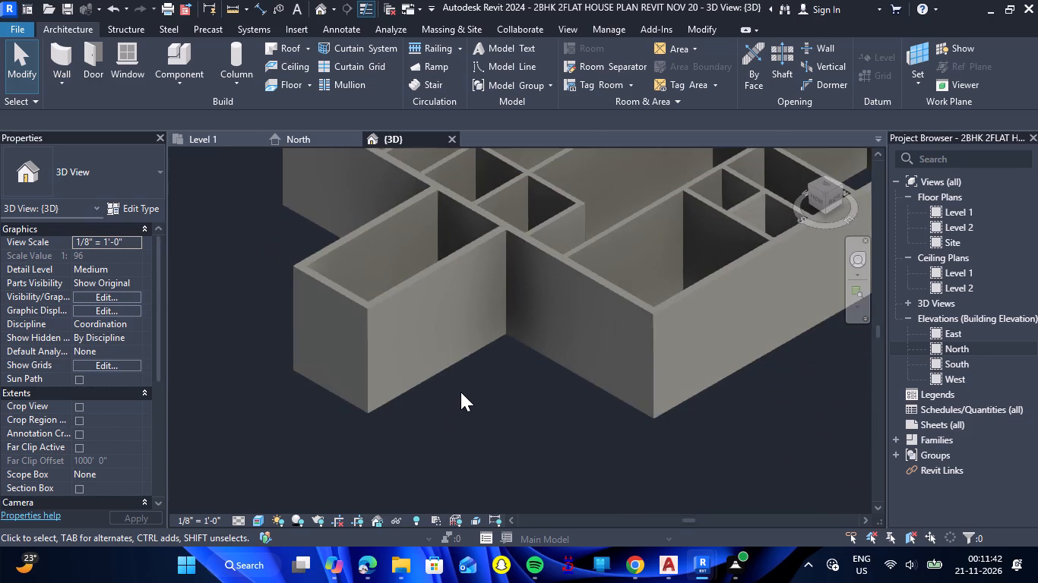
scroll(460, 392, down, 2)
click(214, 140)
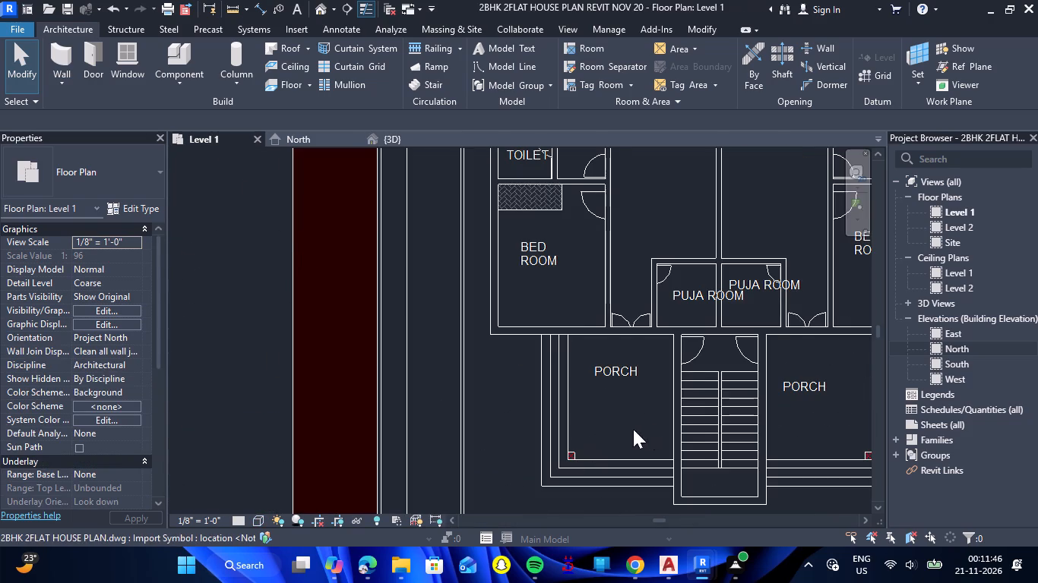
scroll(592, 392, down, 3)
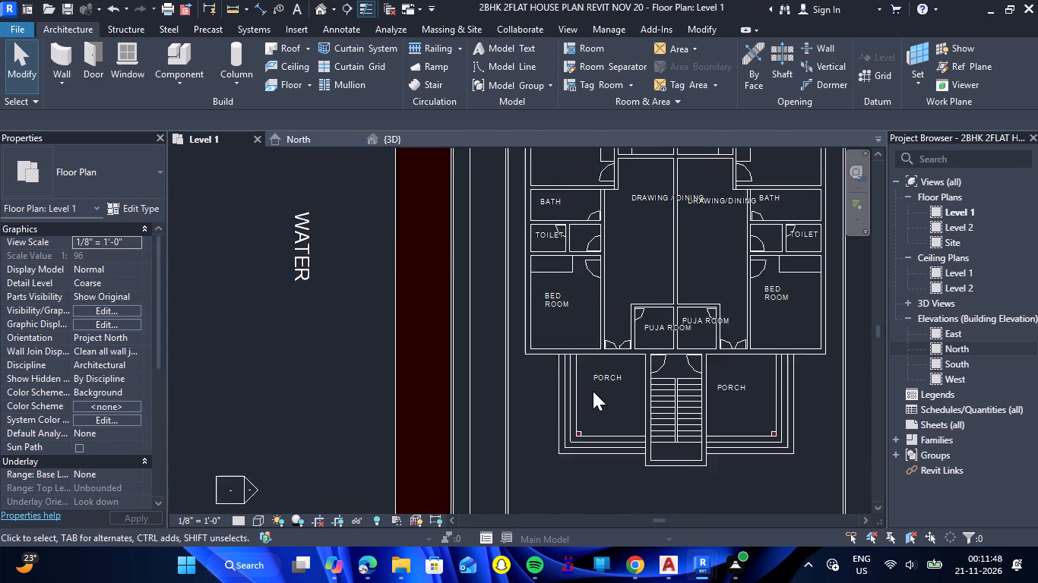
scroll(593, 391, down, 1)
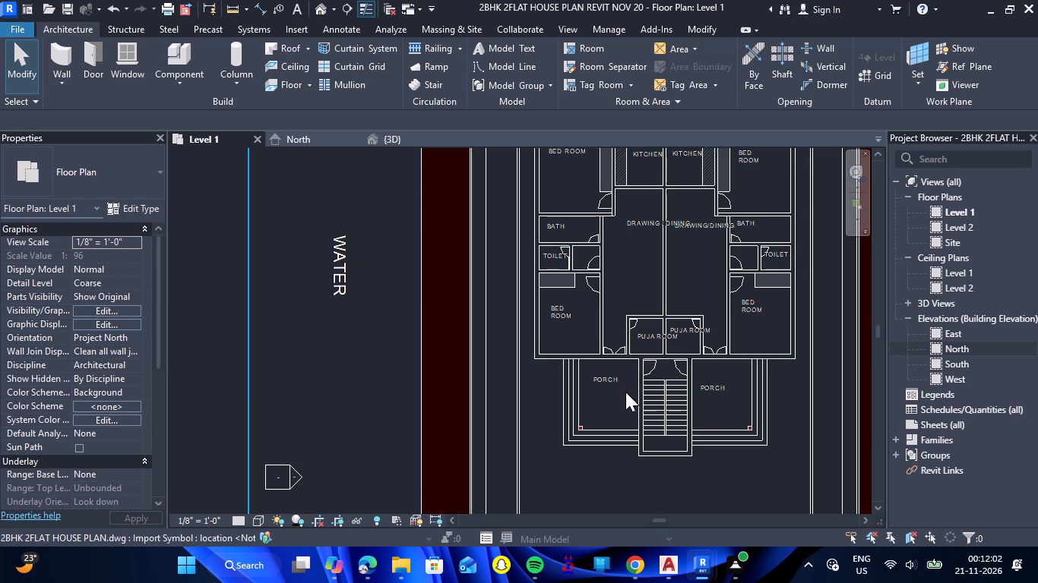
scroll(616, 403, down, 2)
scroll(616, 437, up, 4)
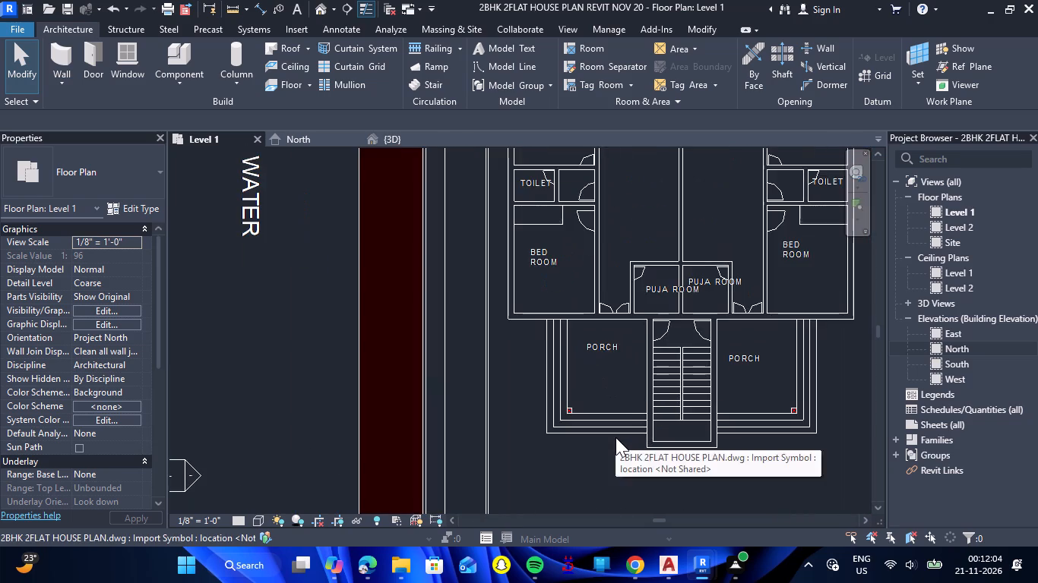
scroll(616, 437, down, 6)
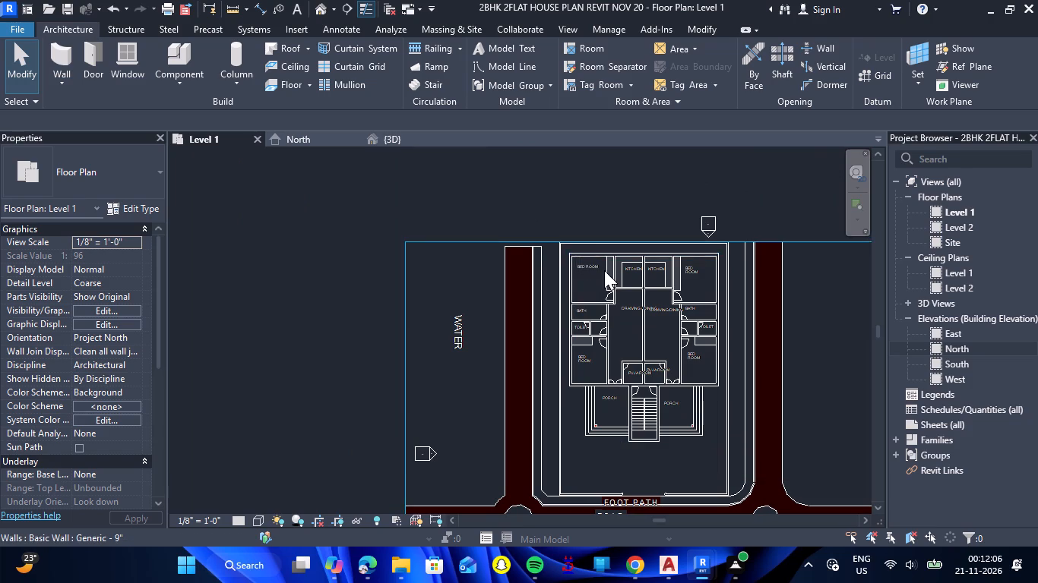
scroll(606, 270, up, 3)
scroll(629, 286, down, 3)
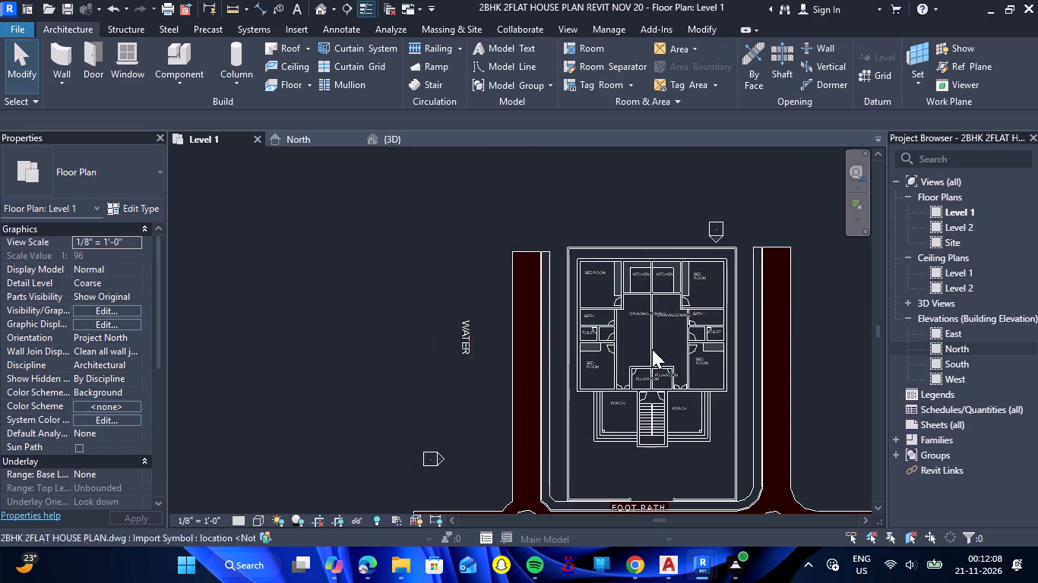
scroll(723, 419, up, 2)
scroll(717, 418, down, 2)
scroll(729, 418, up, 2)
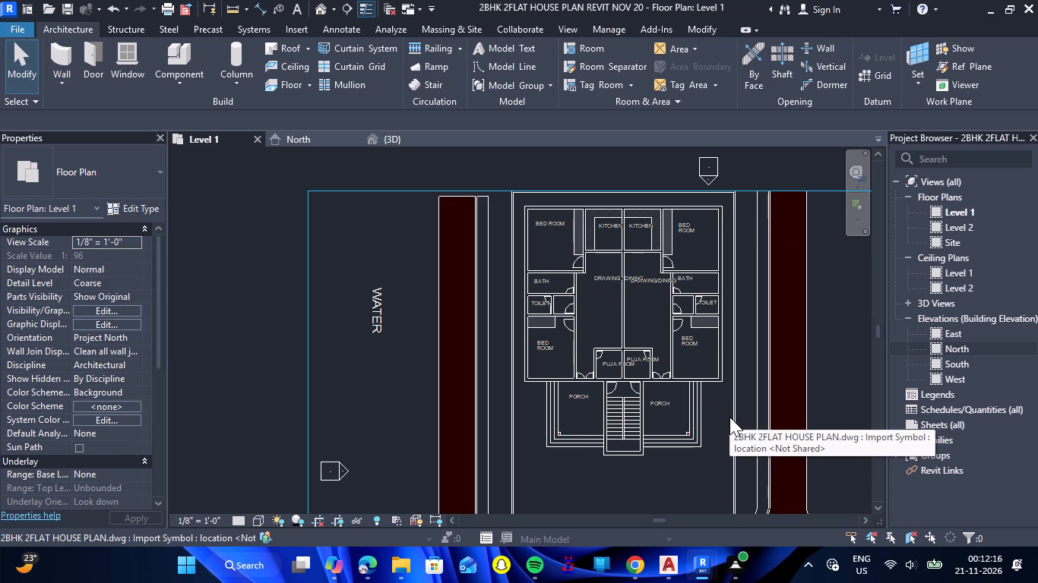
scroll(557, 307, down, 2)
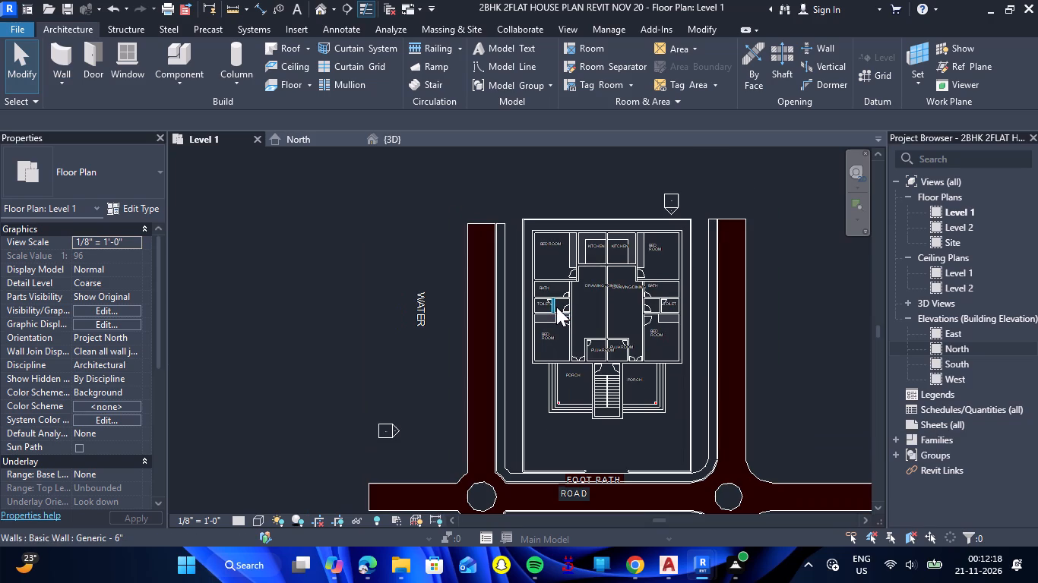
scroll(577, 436, up, 2)
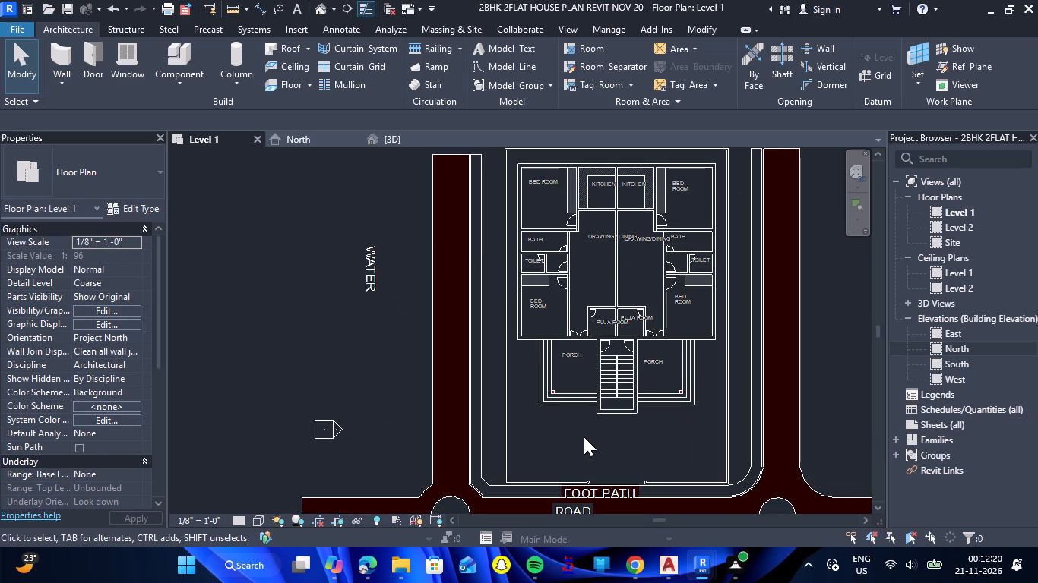
scroll(584, 436, down, 1)
scroll(584, 436, up, 2)
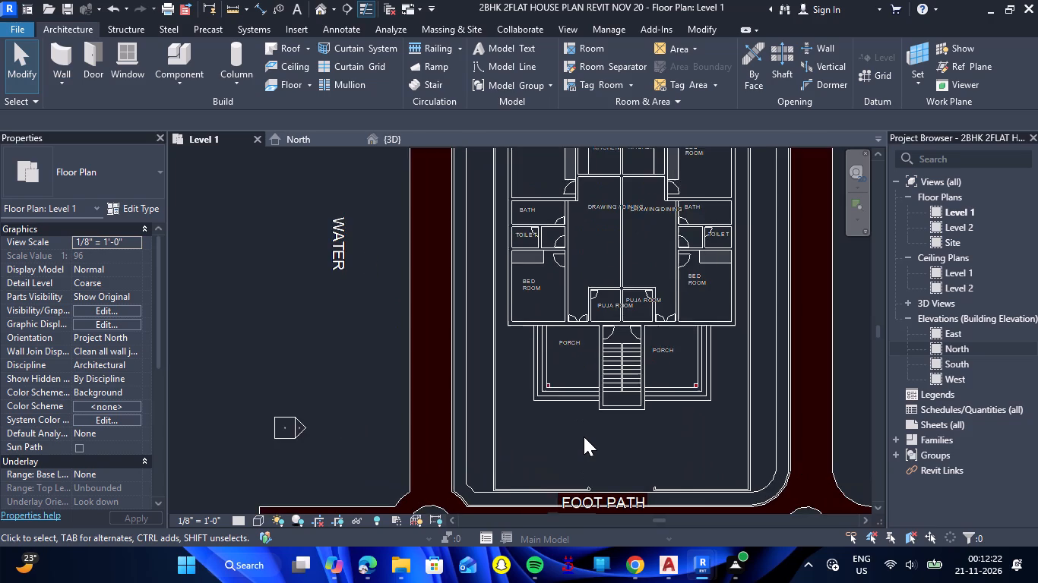
scroll(584, 436, down, 2)
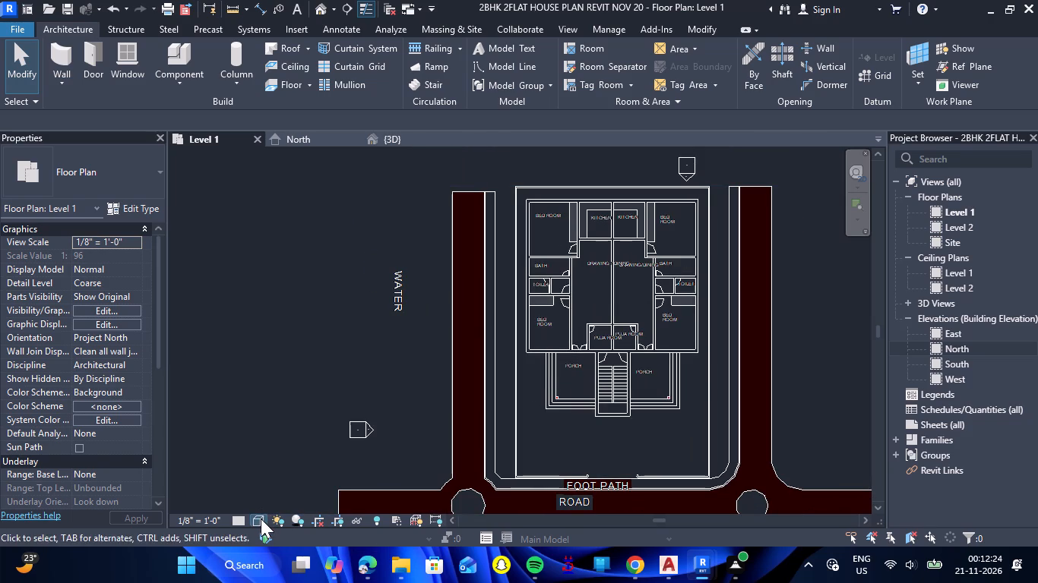
Set the Level 1 plan's visual style to Wireframe.
click(261, 519)
click(288, 429)
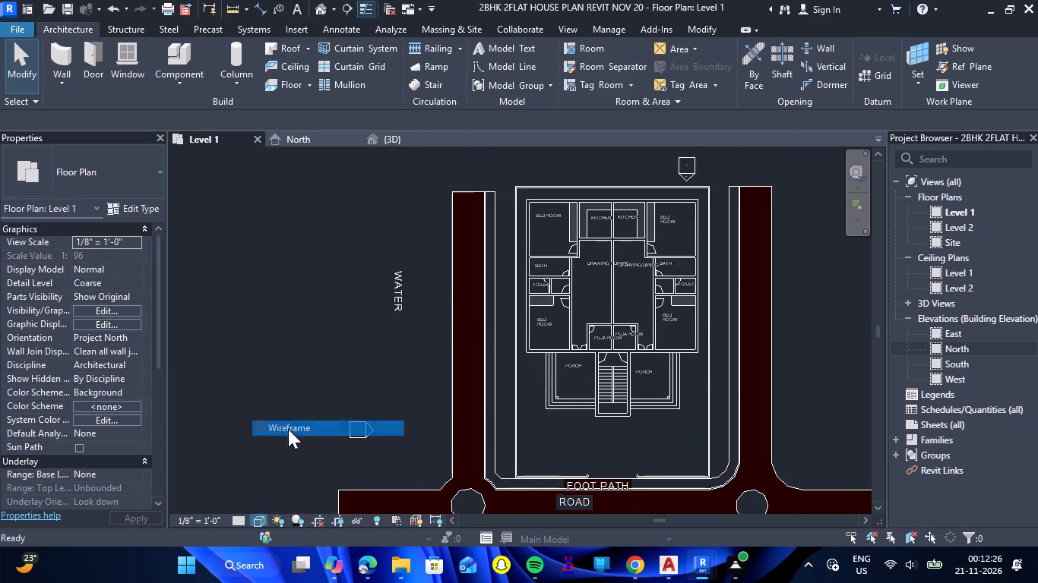
Start the Door tool and browse for a family to load in the RVT 2024 India library's Doors folder on drive C.
scroll(548, 203, up, 5)
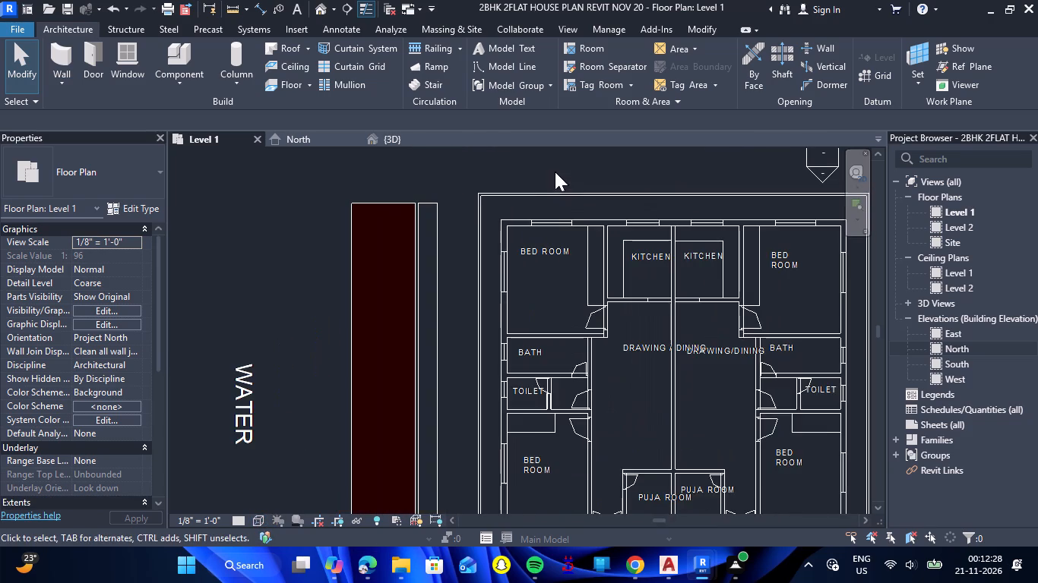
scroll(552, 219, up, 4)
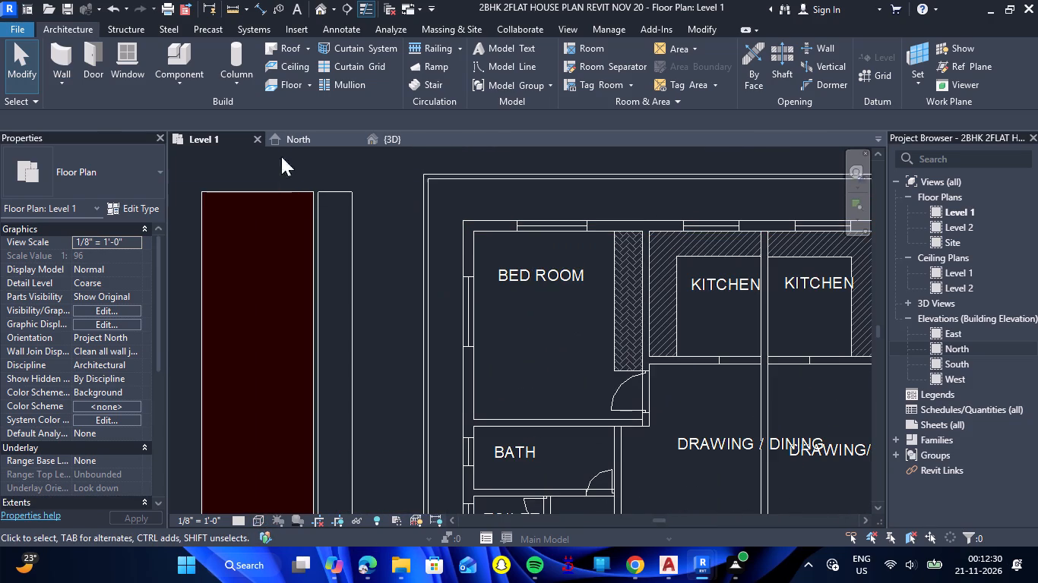
click(92, 69)
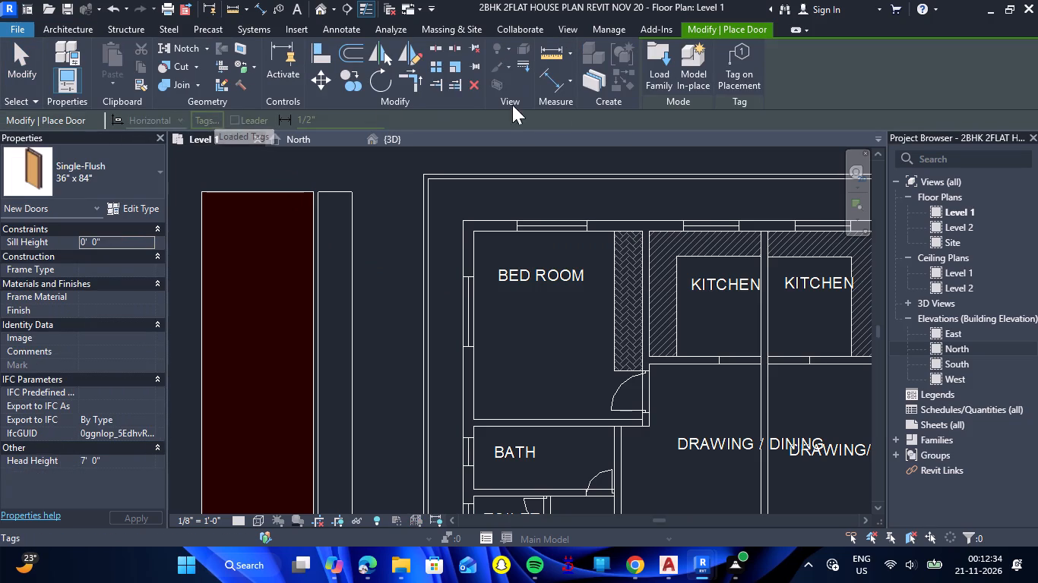
click(660, 60)
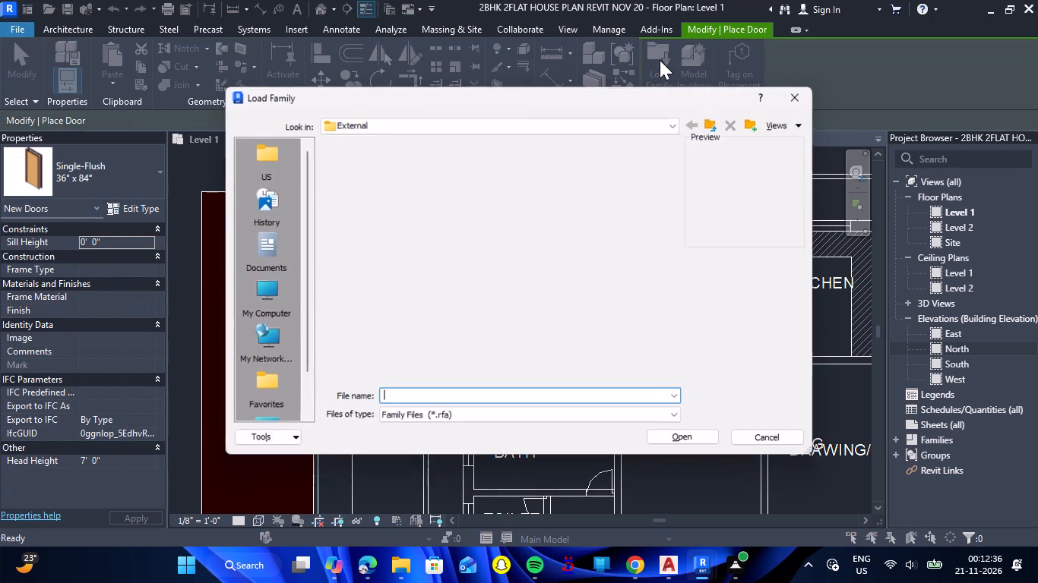
scroll(268, 298, down, 1)
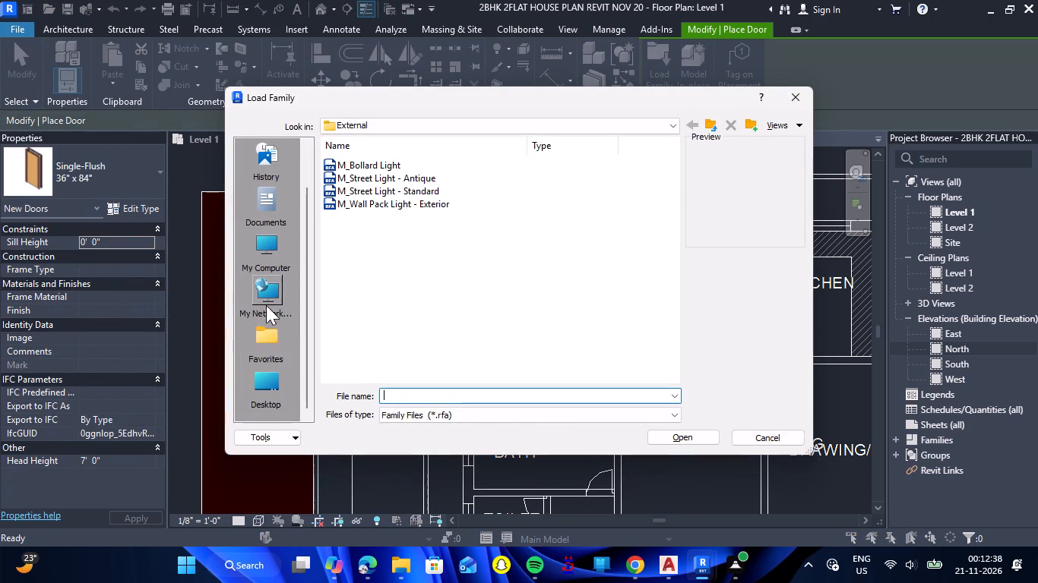
click(271, 260)
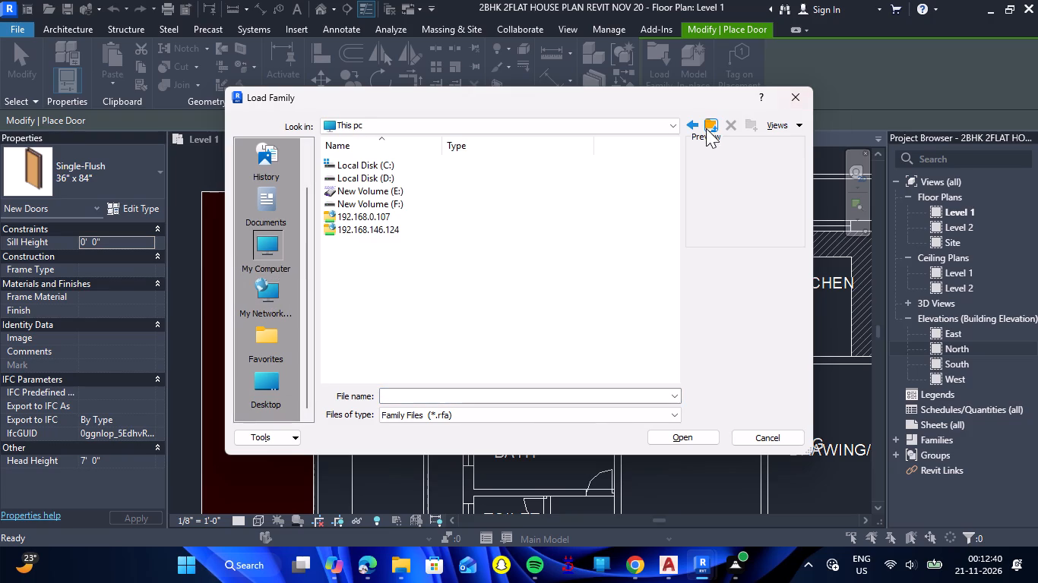
double_click(356, 165)
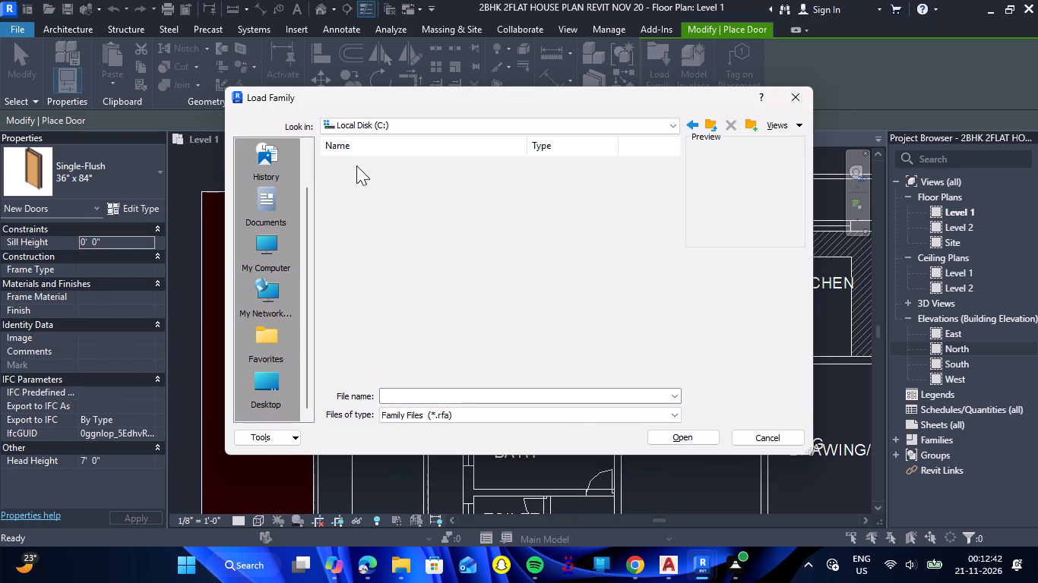
double_click(389, 280)
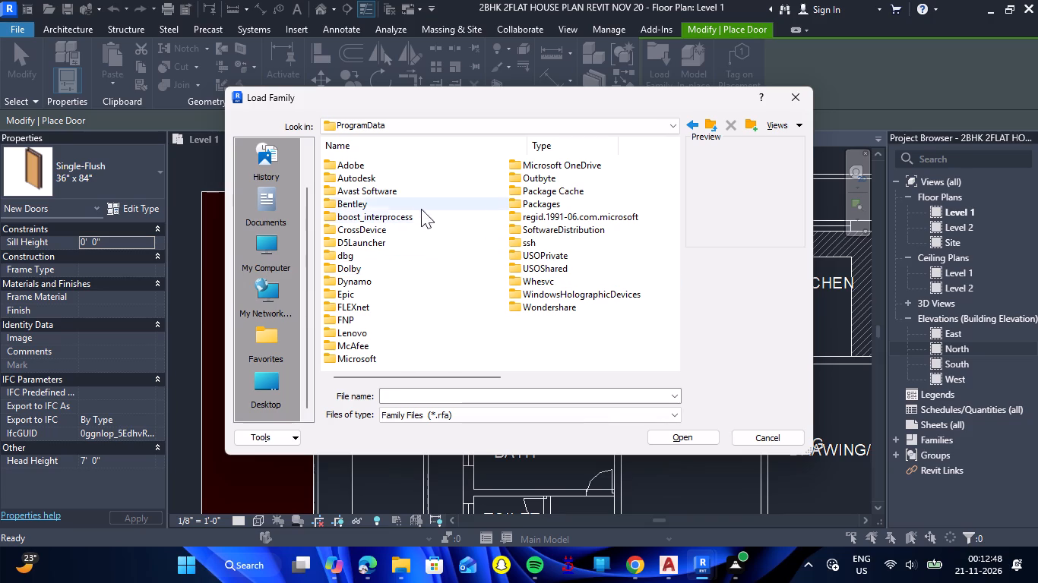
double_click(398, 177)
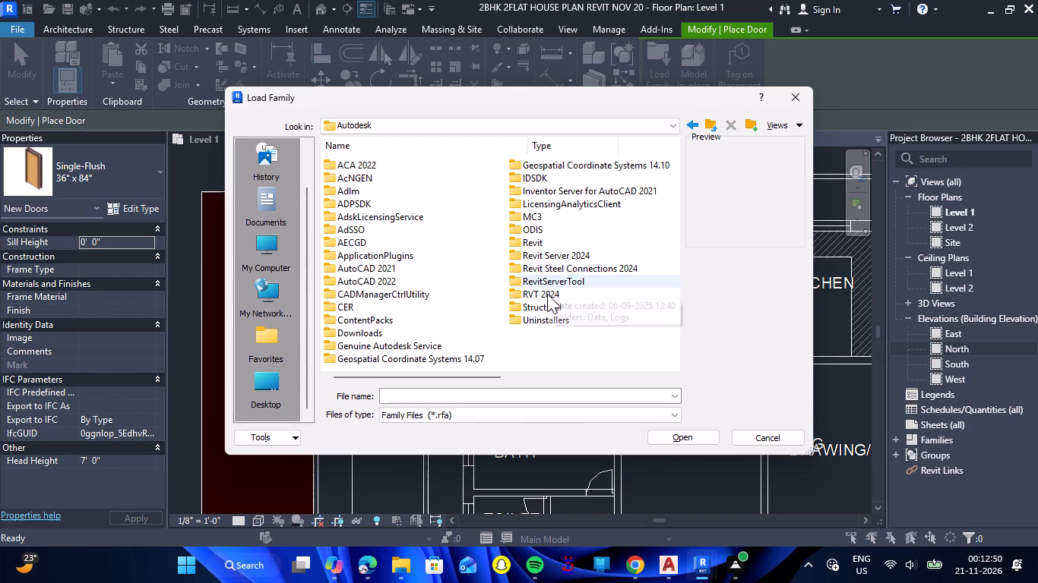
click(546, 296)
double_click(546, 296)
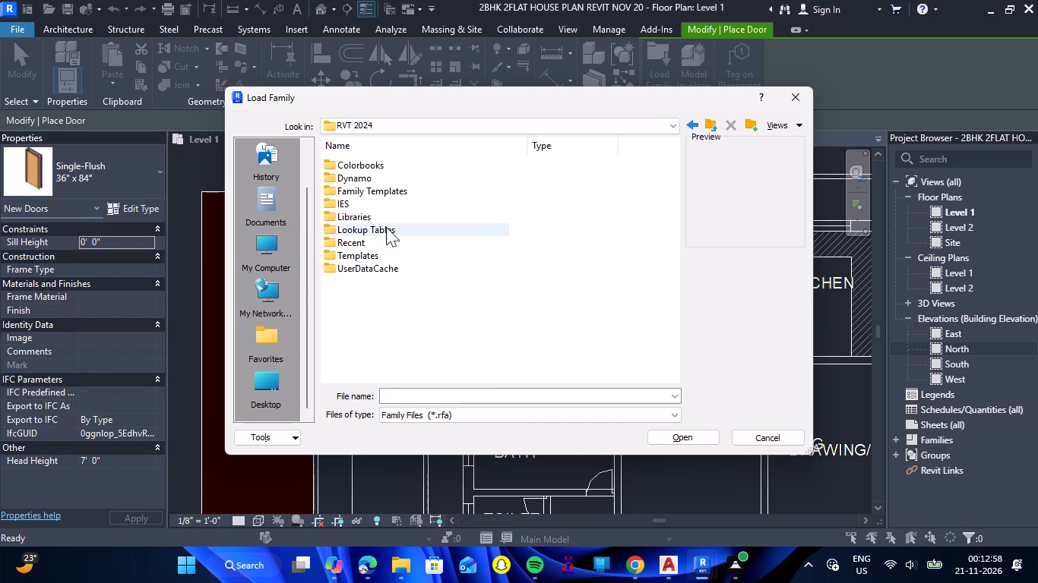
double_click(421, 191)
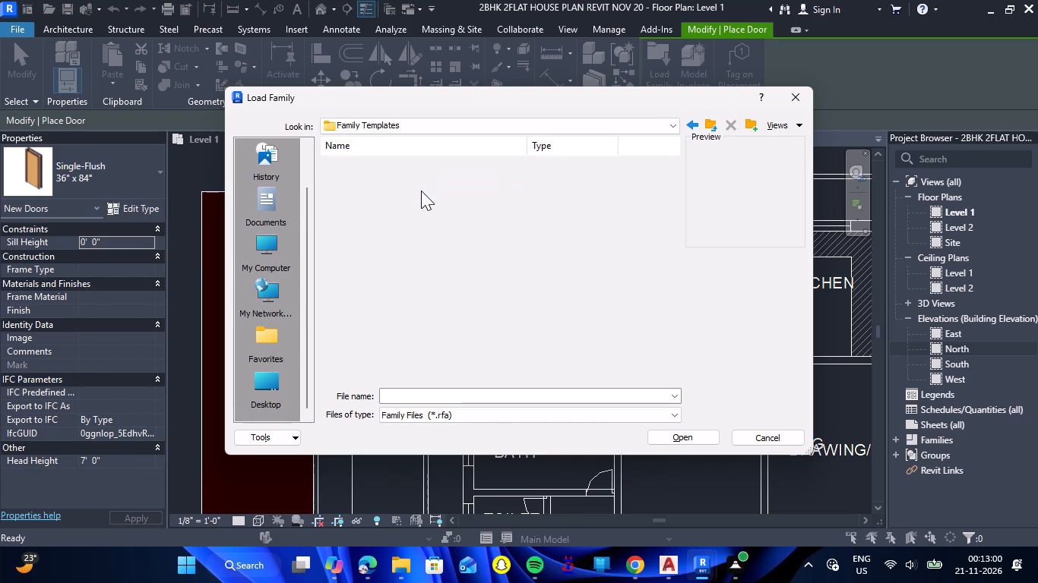
click(374, 257)
double_click(374, 257)
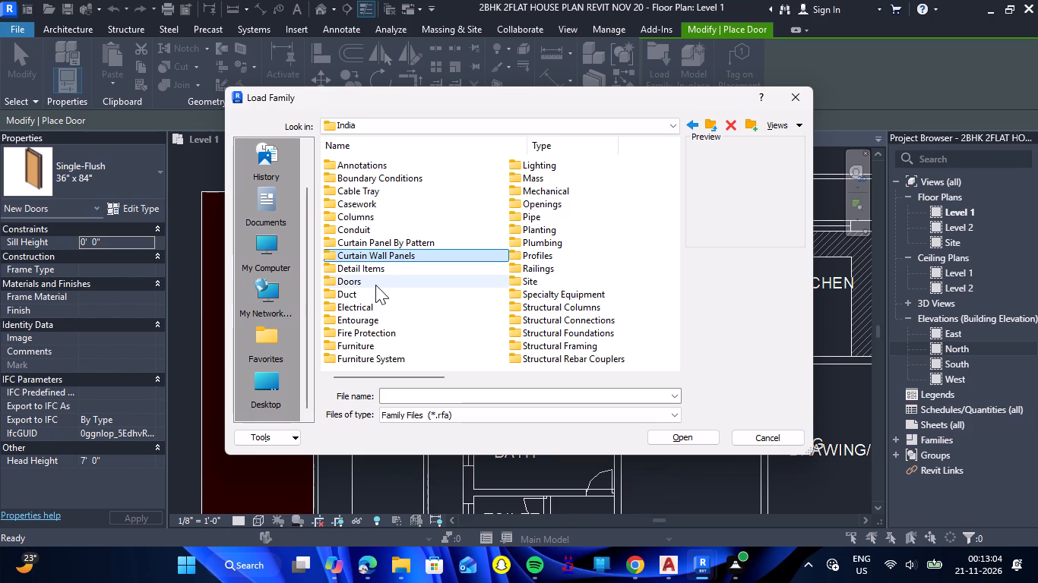
double_click(377, 284)
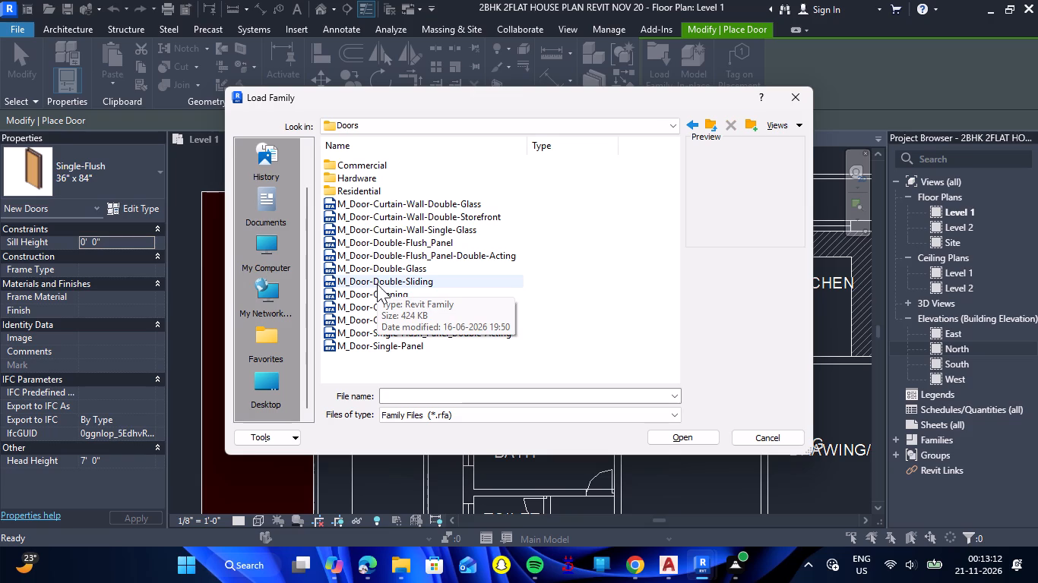
Load the Residential door family Aluprof_MB-86ST-AD07_PanelDoor_Sgl_Out-Open_EN_R-00310_P01.
double_click(379, 187)
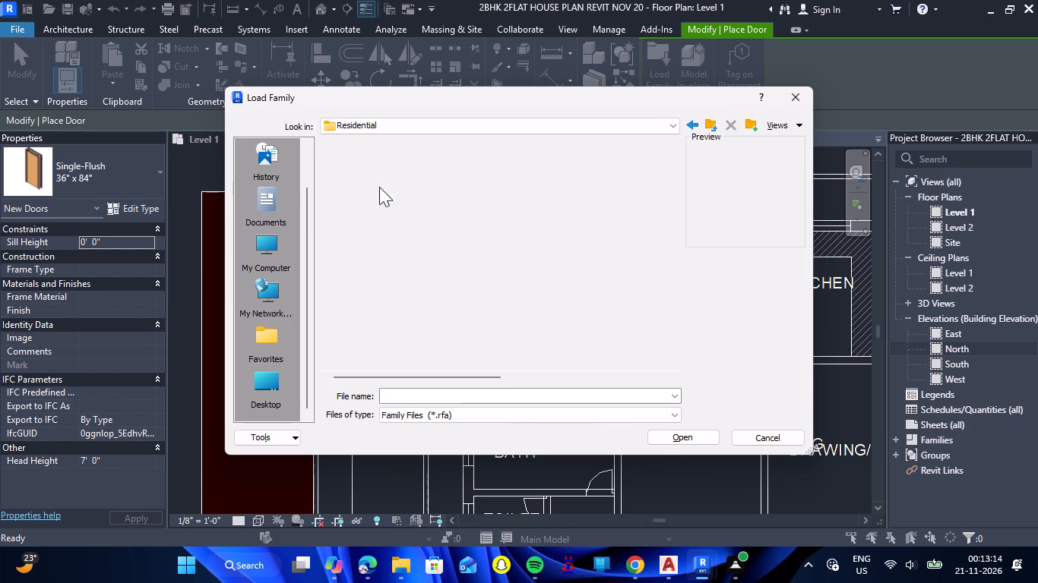
click(448, 165)
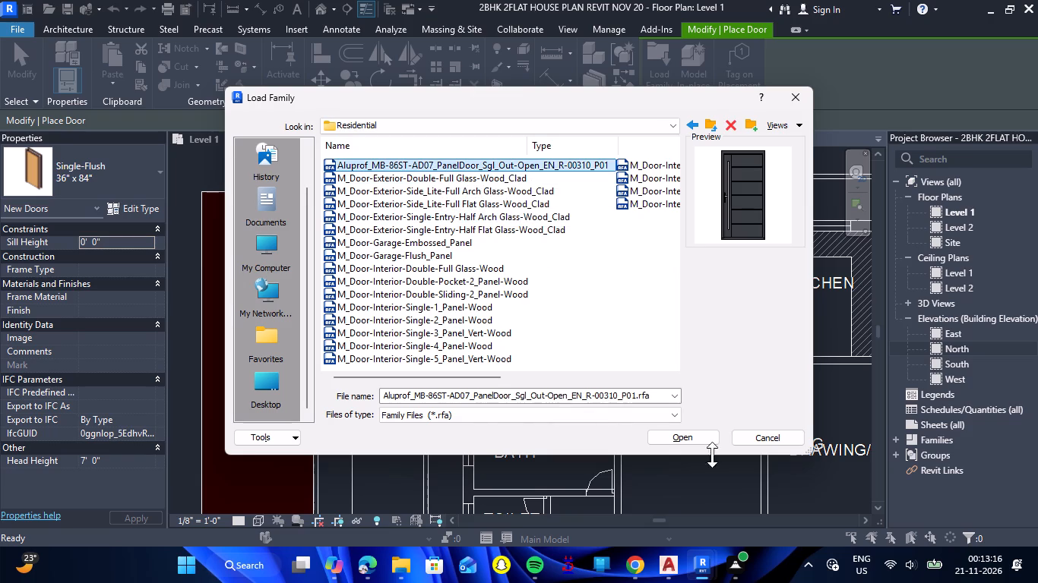
click(697, 438)
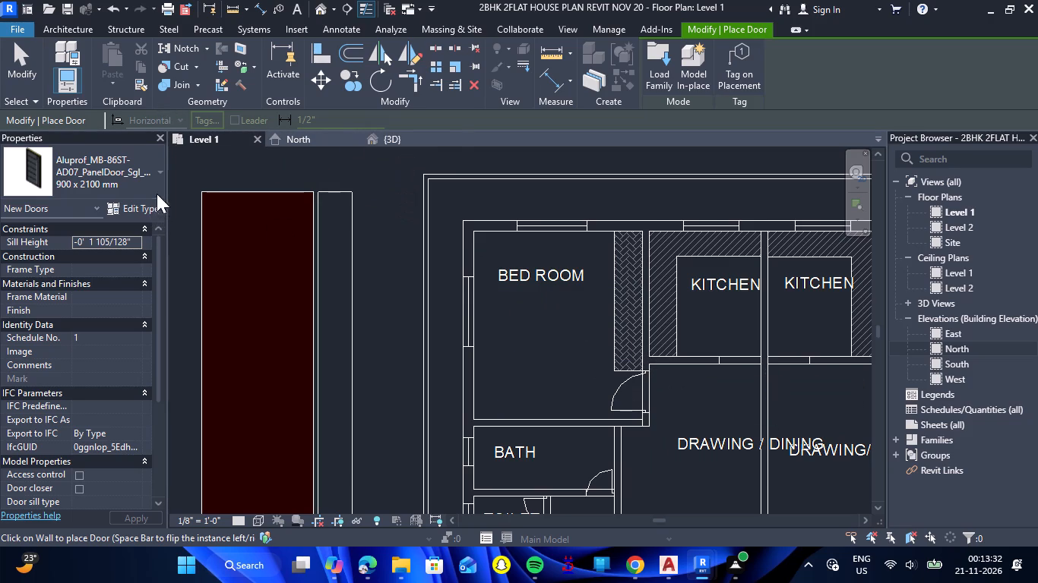
Duplicate the Aluprof panel door's 900 x 2100 mm type and name the copy 3'.
click(143, 208)
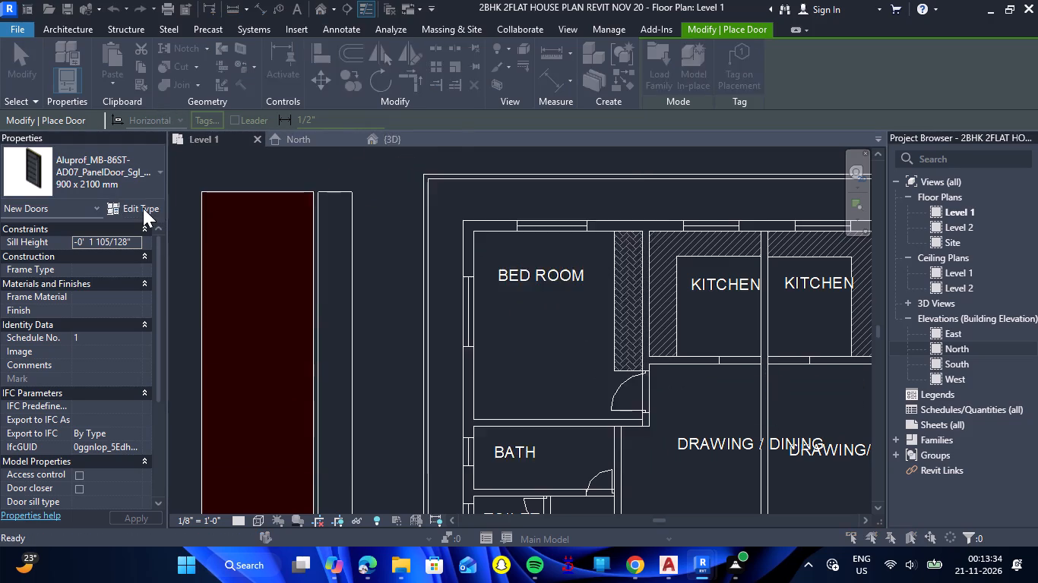
click(784, 109)
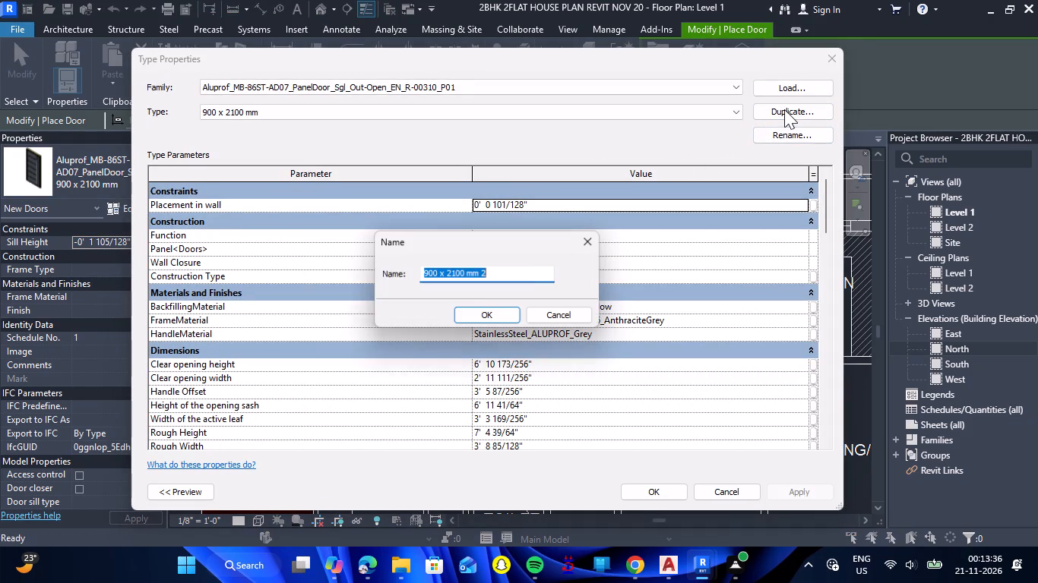
key(3)
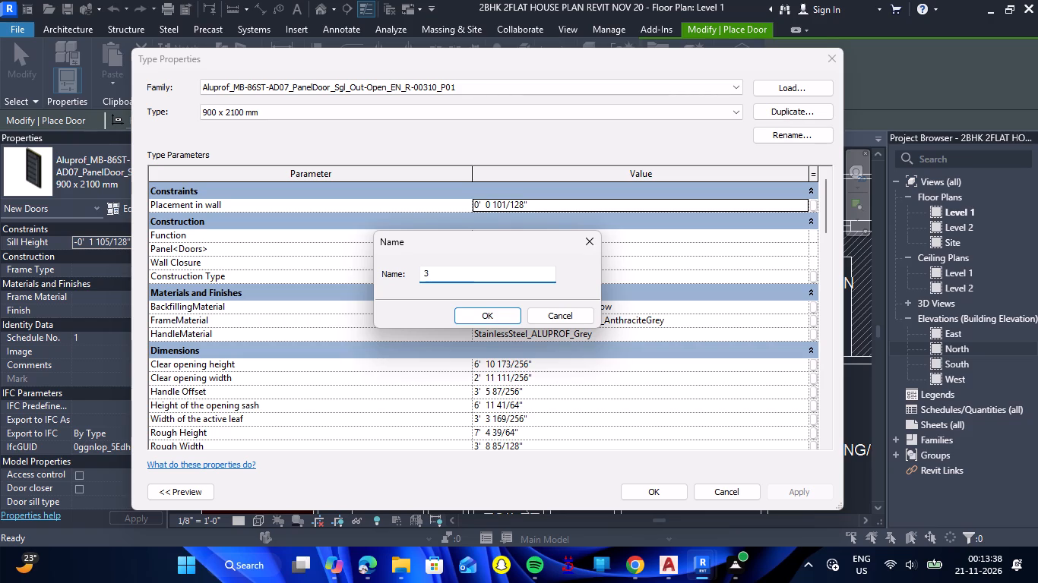
key(apostrophe)
key(Return)
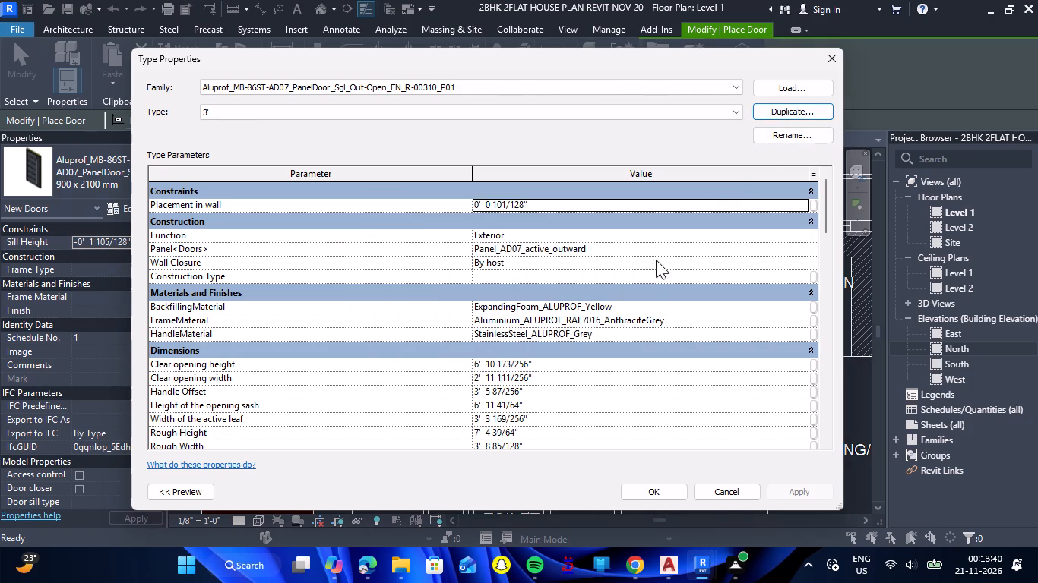
Set the 3' door type's height to 6' and width to 3', and accept the type properties.
scroll(554, 358, down, 3)
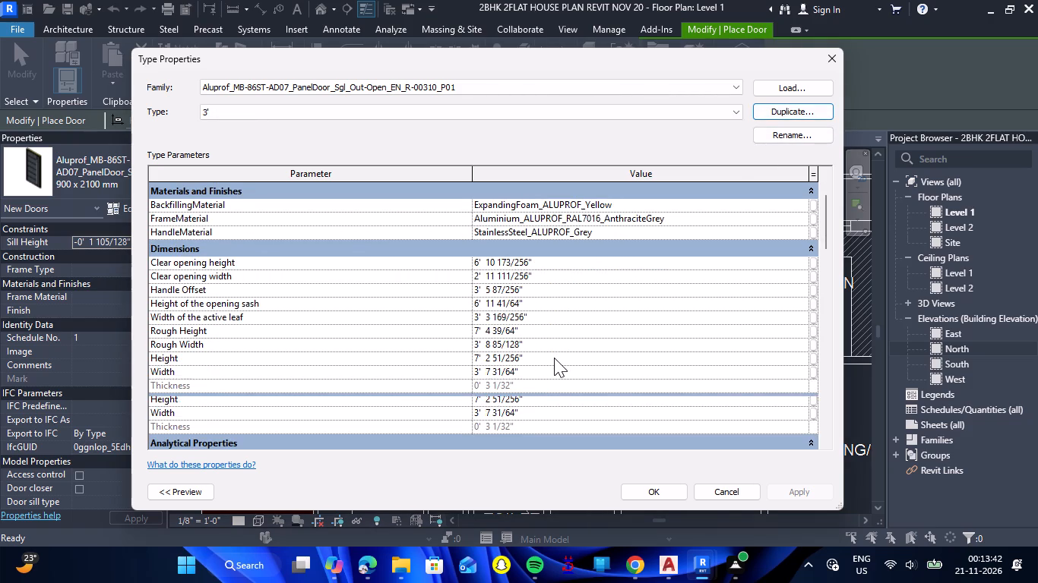
click(533, 360)
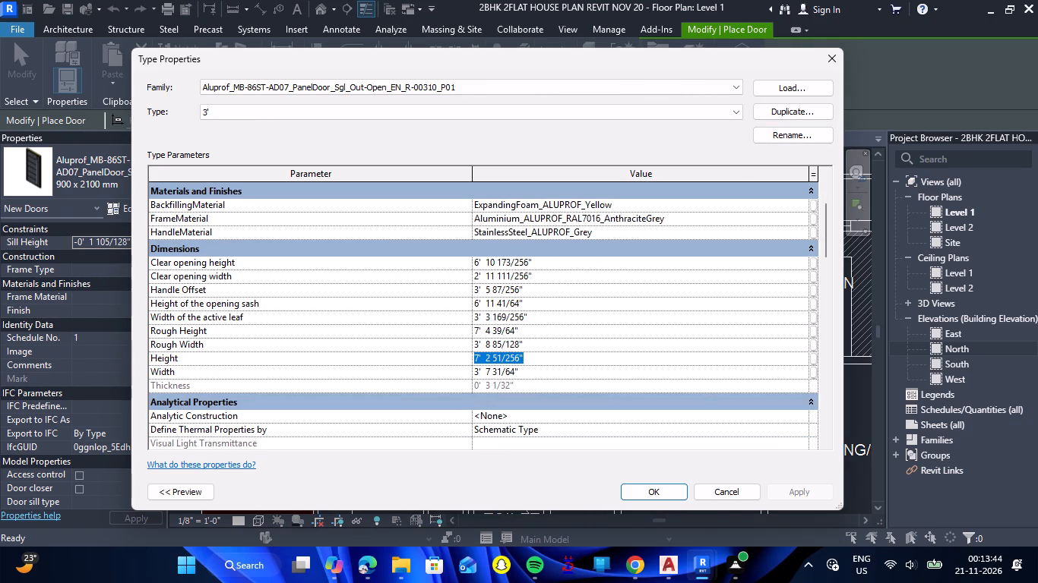
text(6')
key(Return)
click(527, 375)
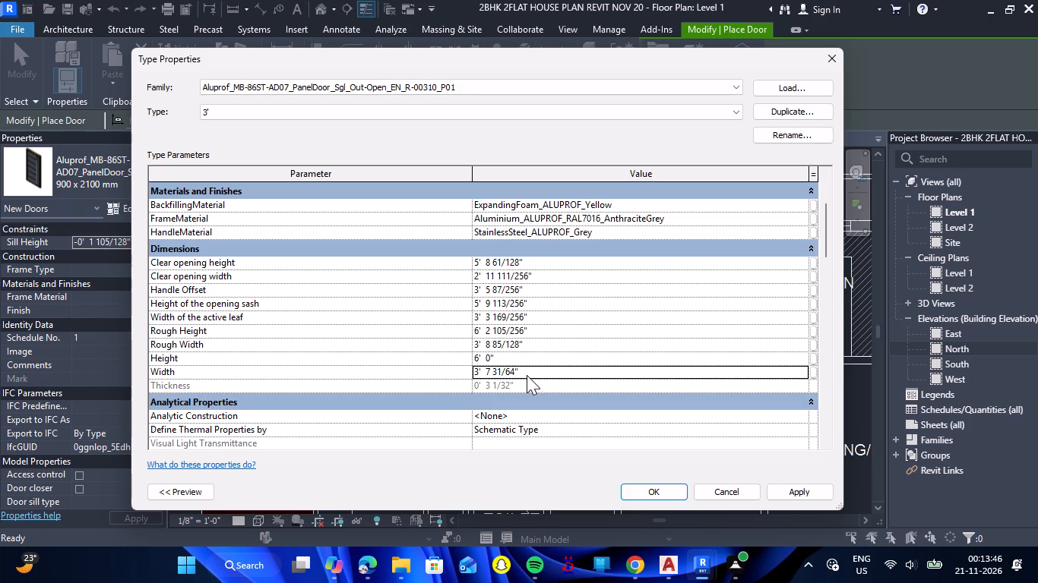
text(3')
key(Return)
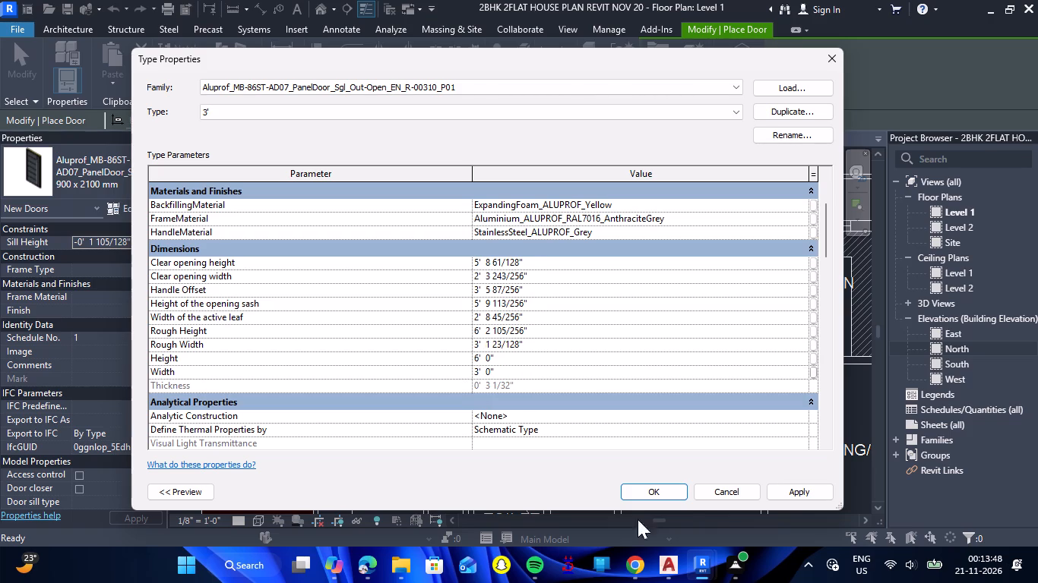
click(671, 496)
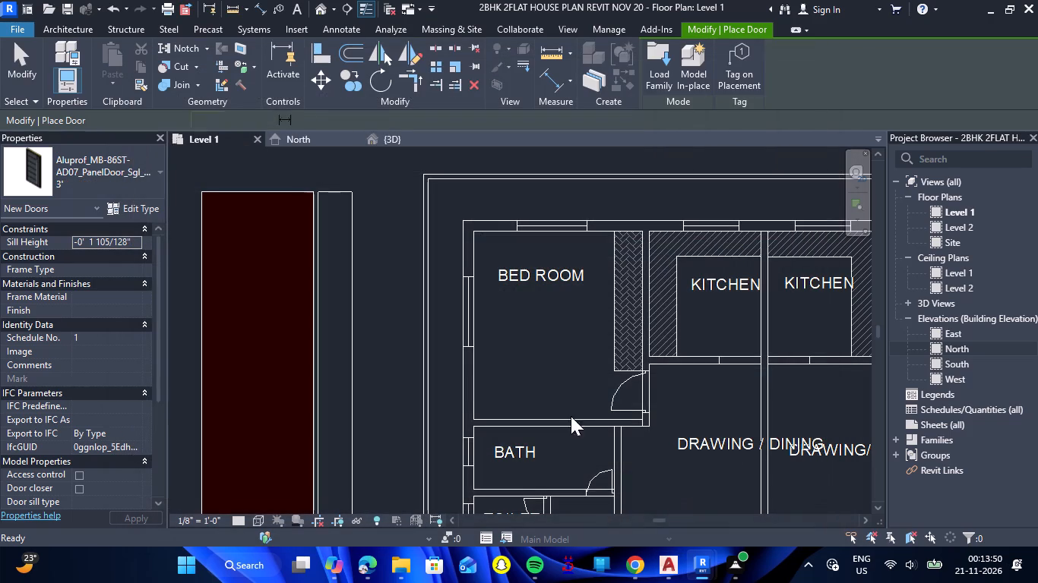
Place a 3' door at the drawing/dining entrance of the bedroom beside the kitchen in each of the two flats.
scroll(647, 395, up, 4)
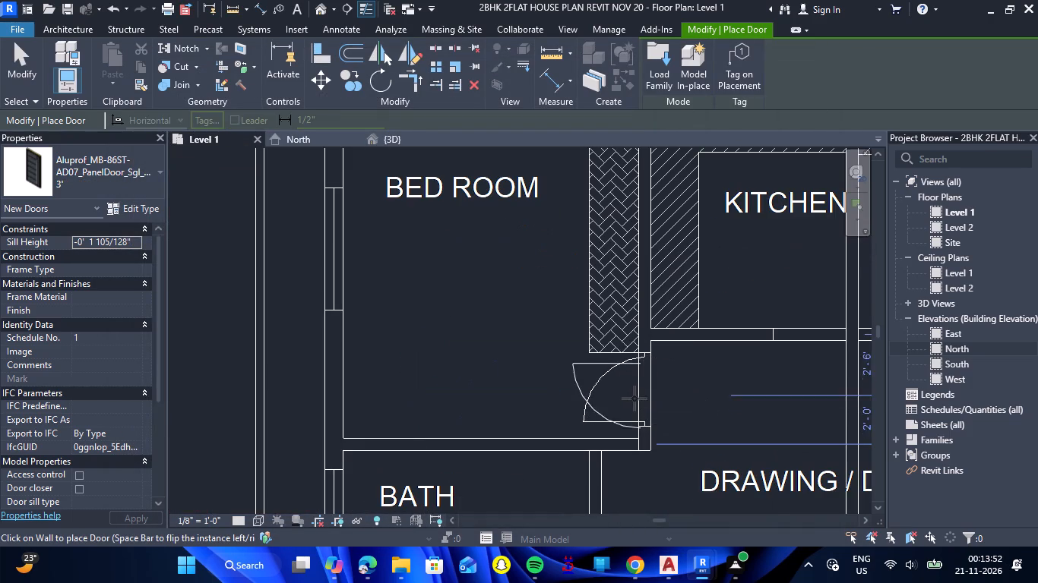
click(655, 390)
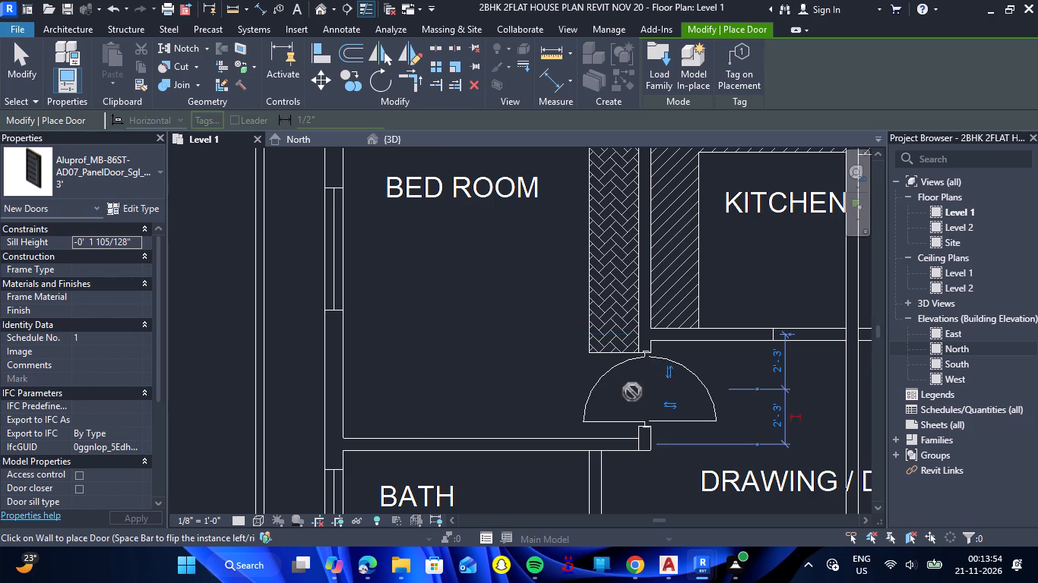
scroll(632, 392, down, 8)
scroll(792, 395, up, 5)
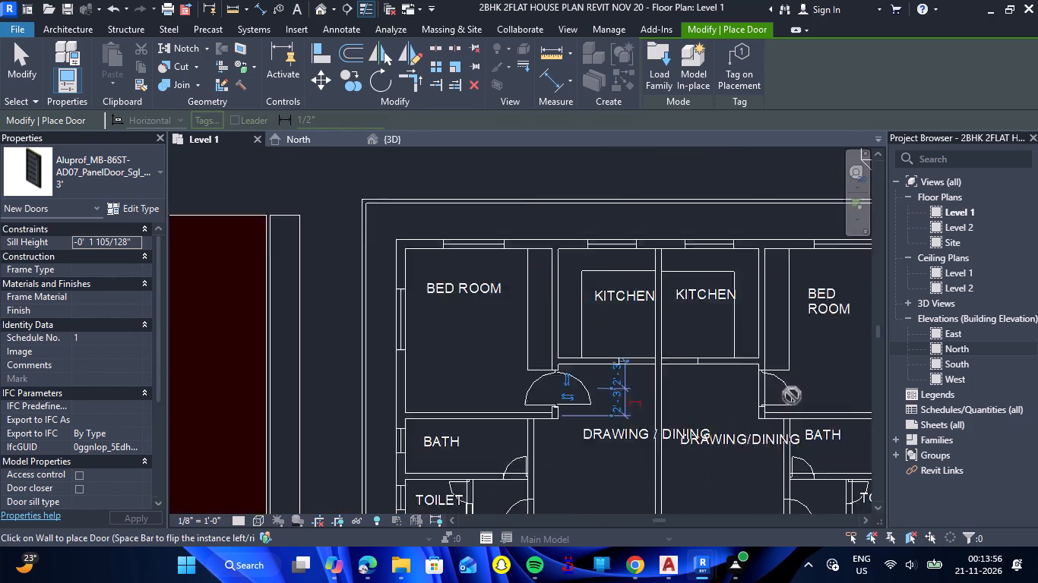
scroll(792, 395, up, 6)
click(751, 388)
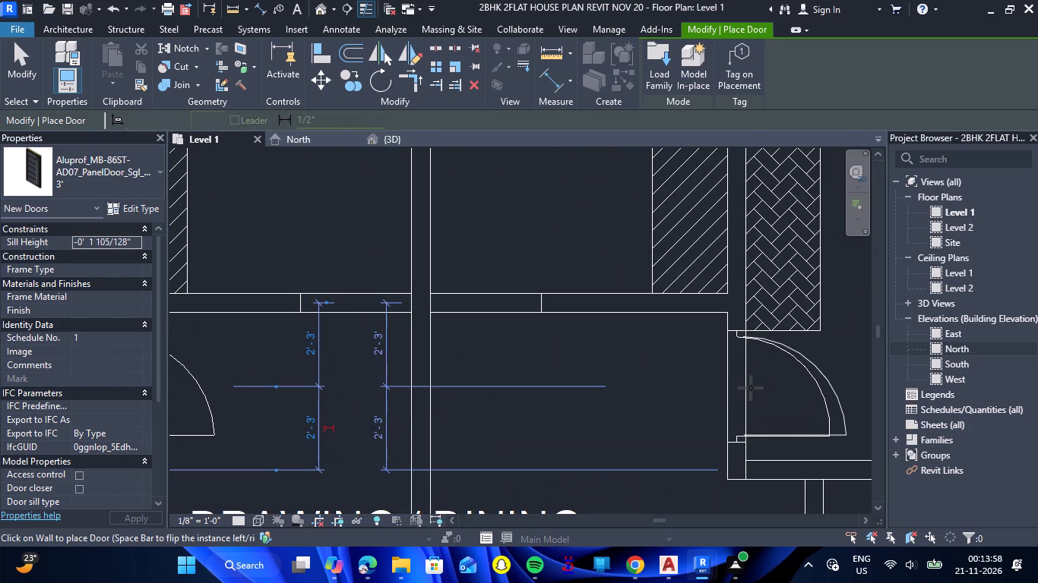
Place a 3' door in the drawing/dining wall at the bedroom next to the toilet in each of the two flats.
scroll(654, 386, down, 13)
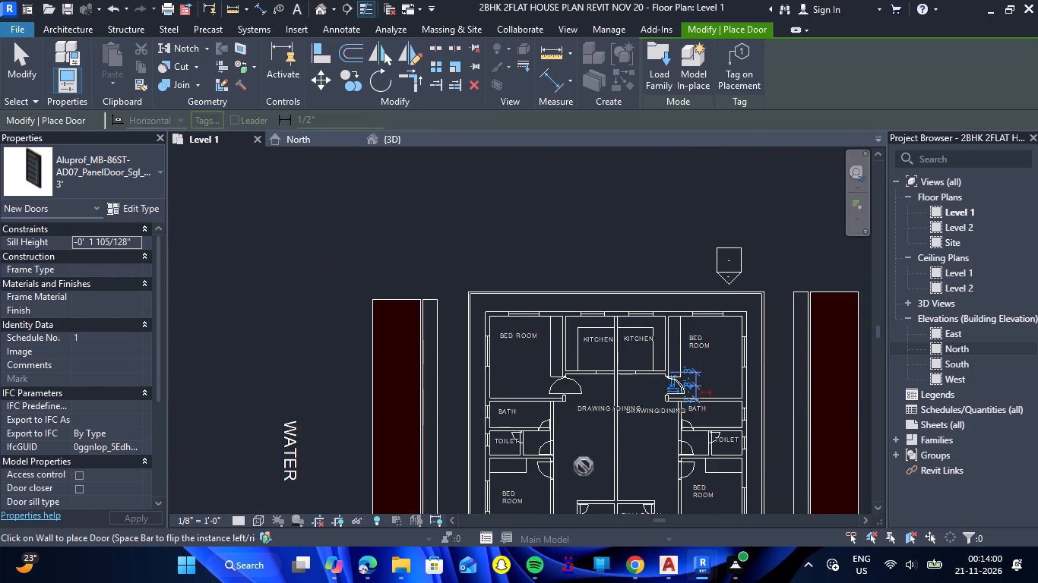
scroll(559, 479, up, 11)
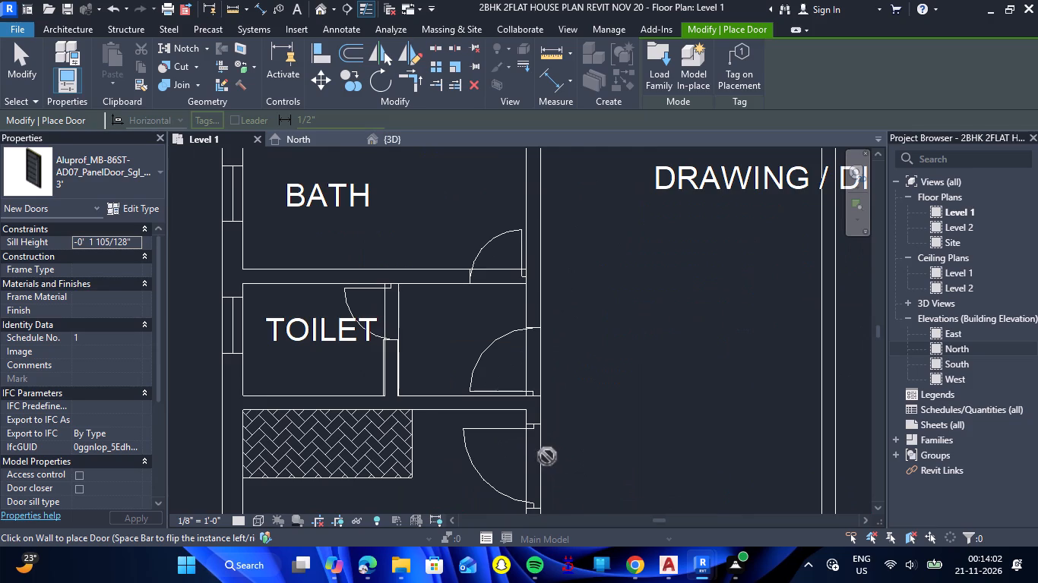
click(547, 462)
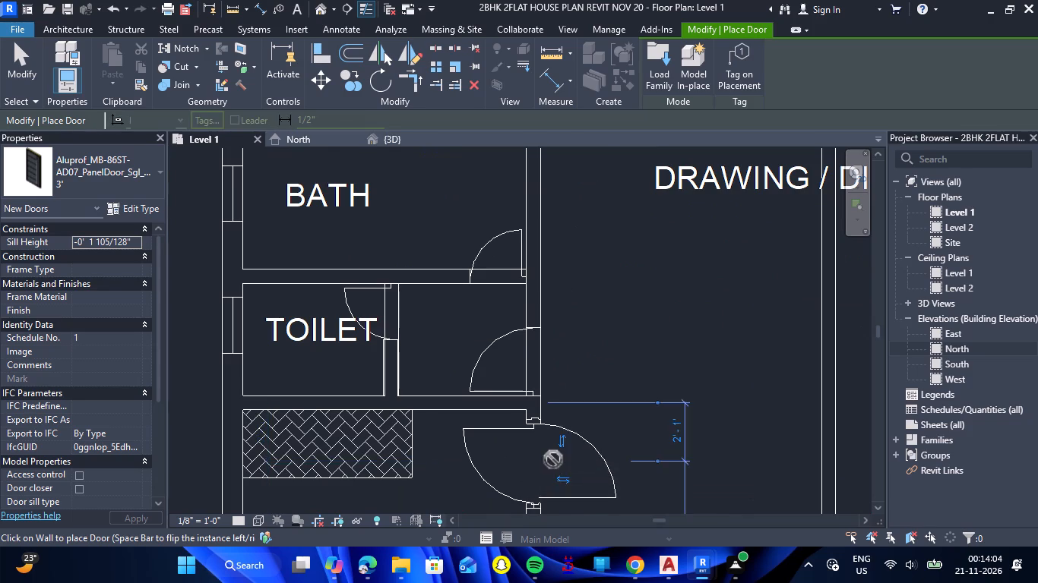
scroll(553, 459, down, 6)
scroll(724, 458, down, 2)
scroll(789, 456, up, 6)
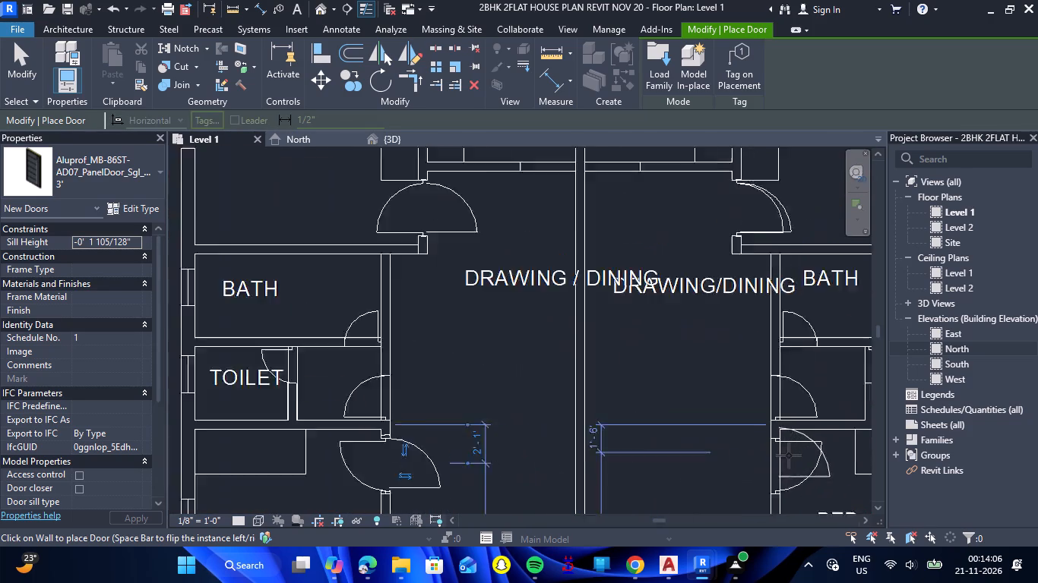
scroll(809, 476, up, 3)
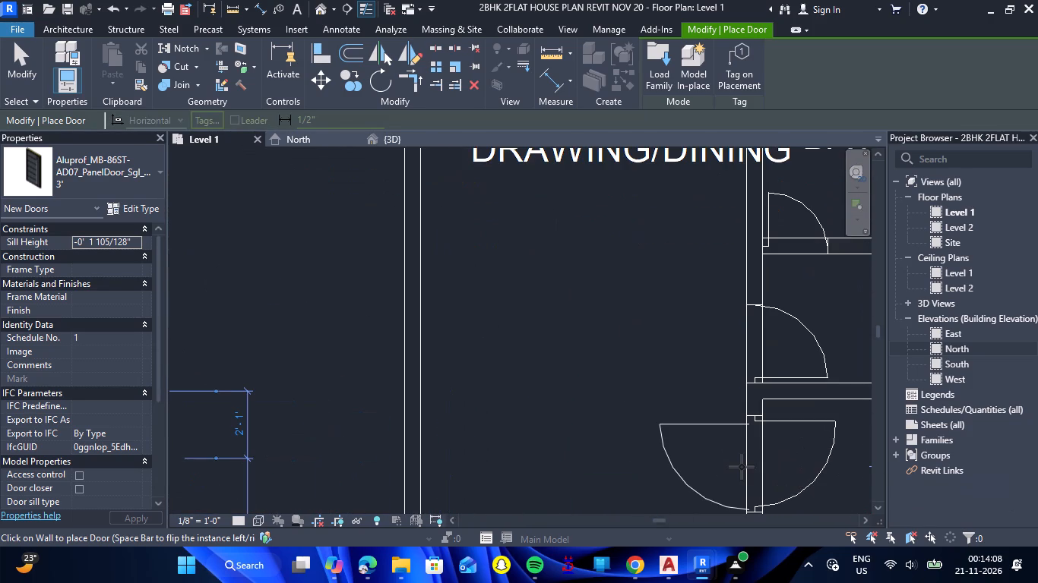
click(742, 465)
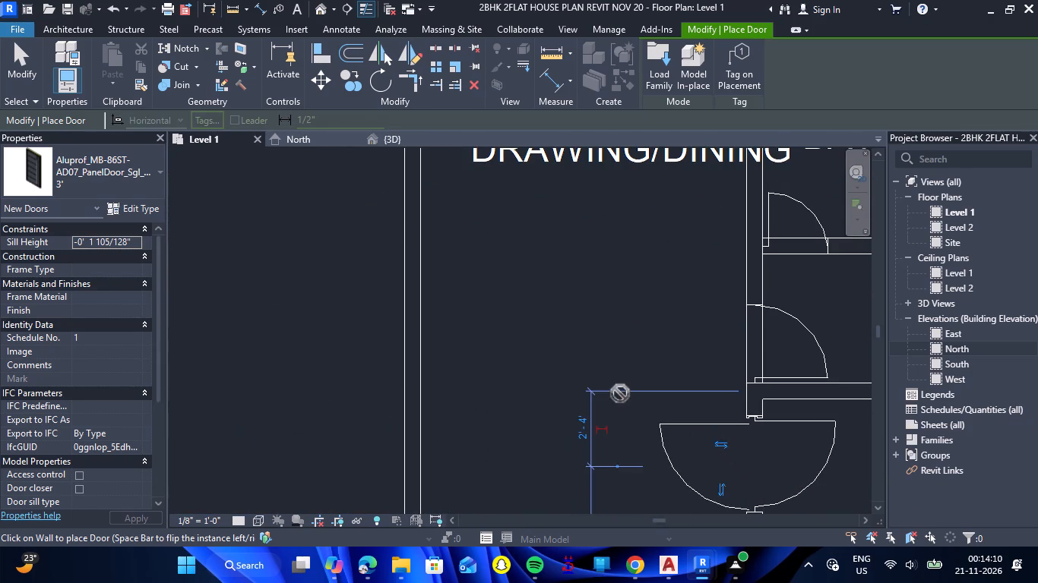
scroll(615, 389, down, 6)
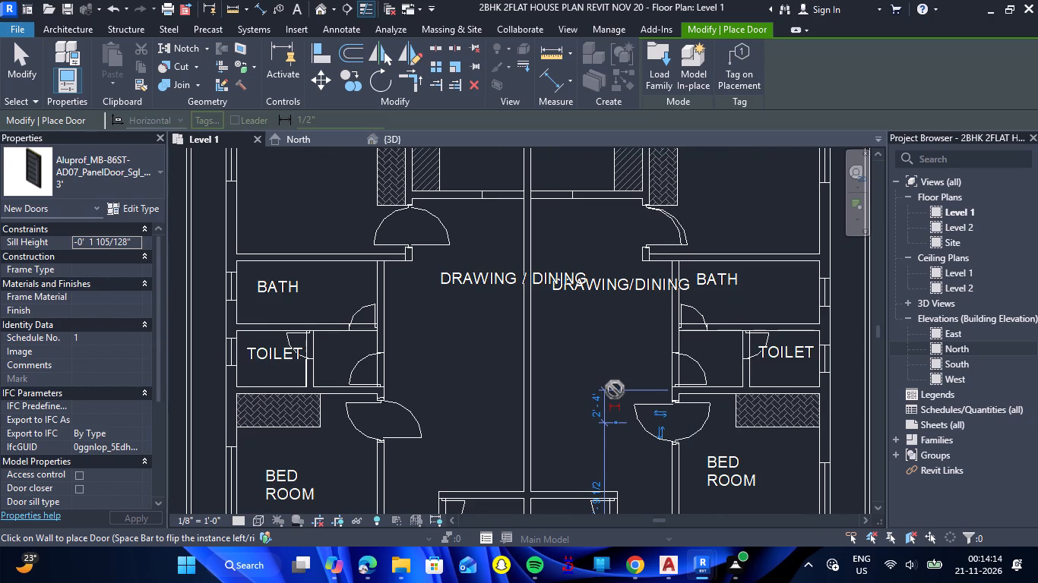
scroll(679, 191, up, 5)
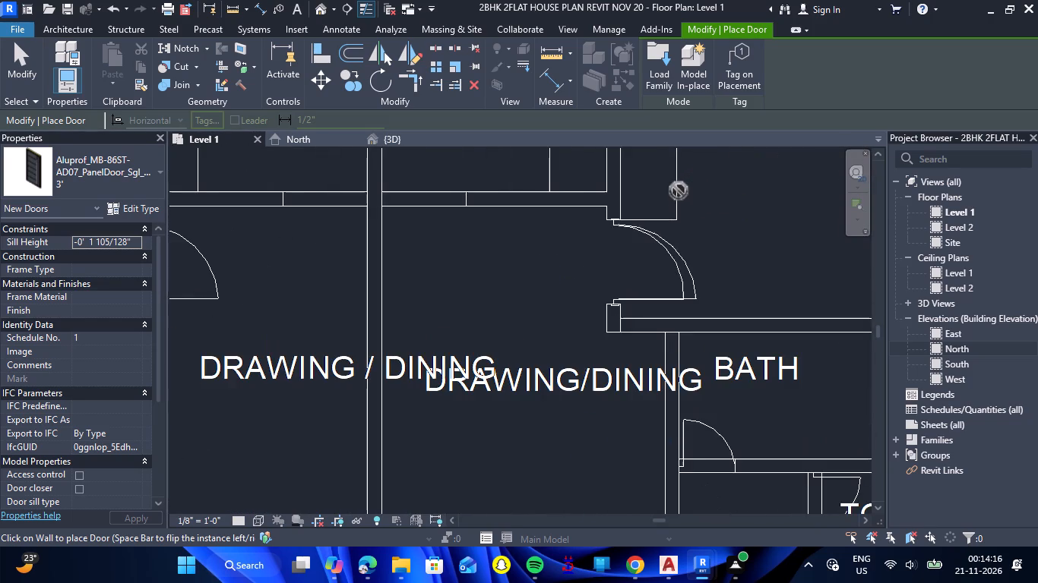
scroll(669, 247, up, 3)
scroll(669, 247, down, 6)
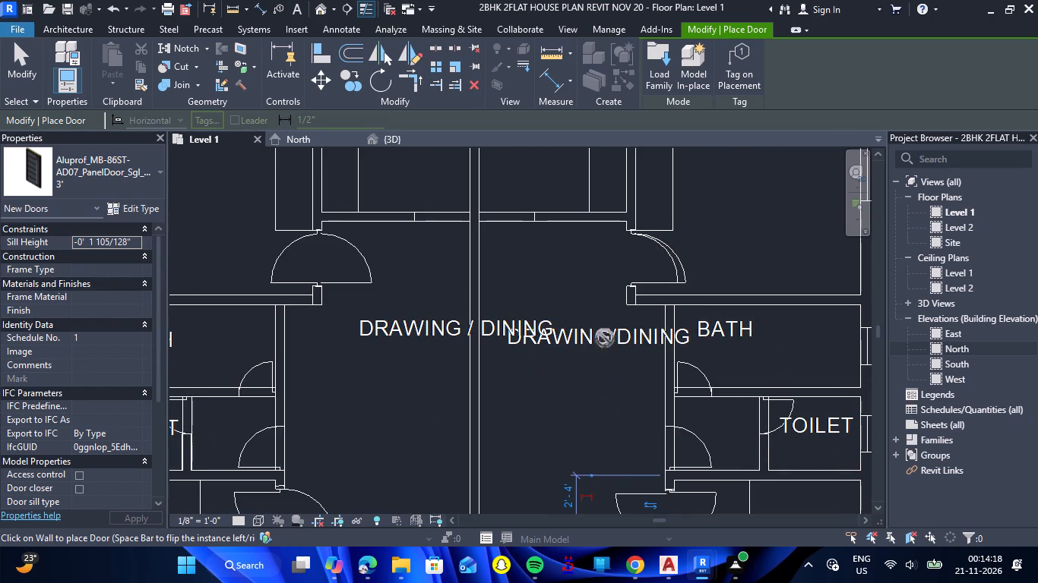
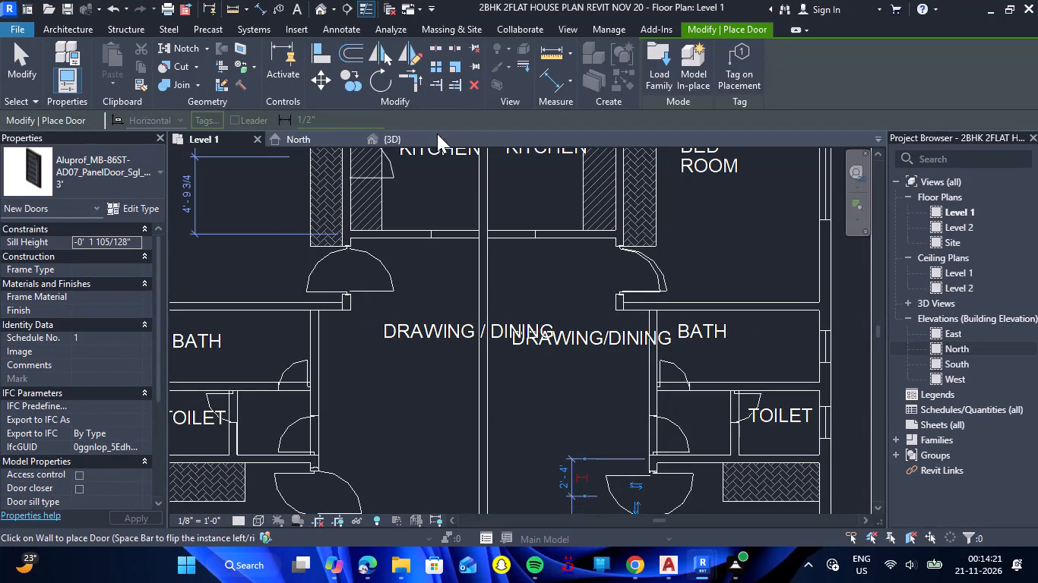
Examine the previews of the door families in the Residential library folder to choose an interior single door.
click(660, 68)
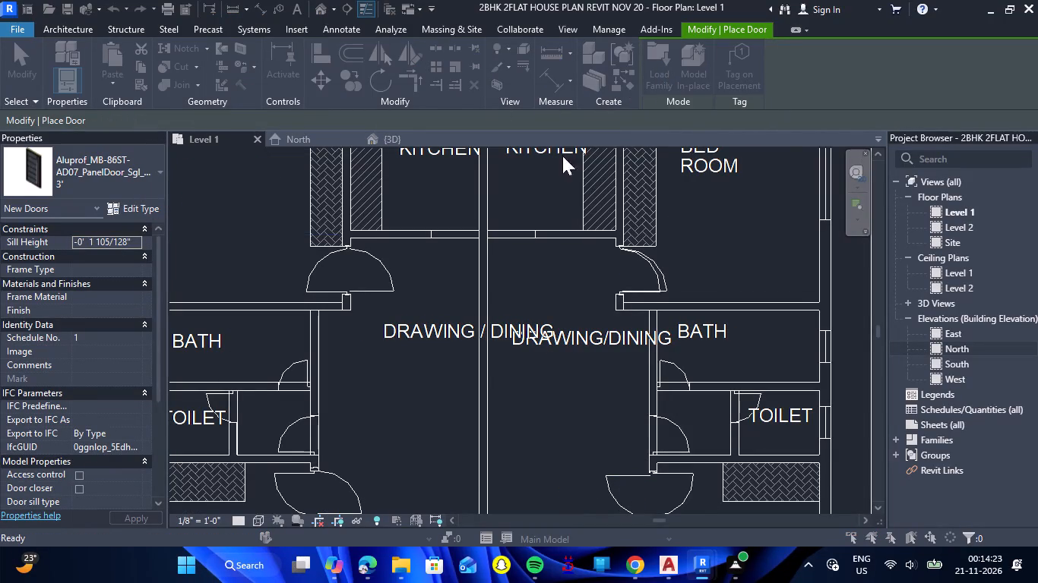
click(369, 164)
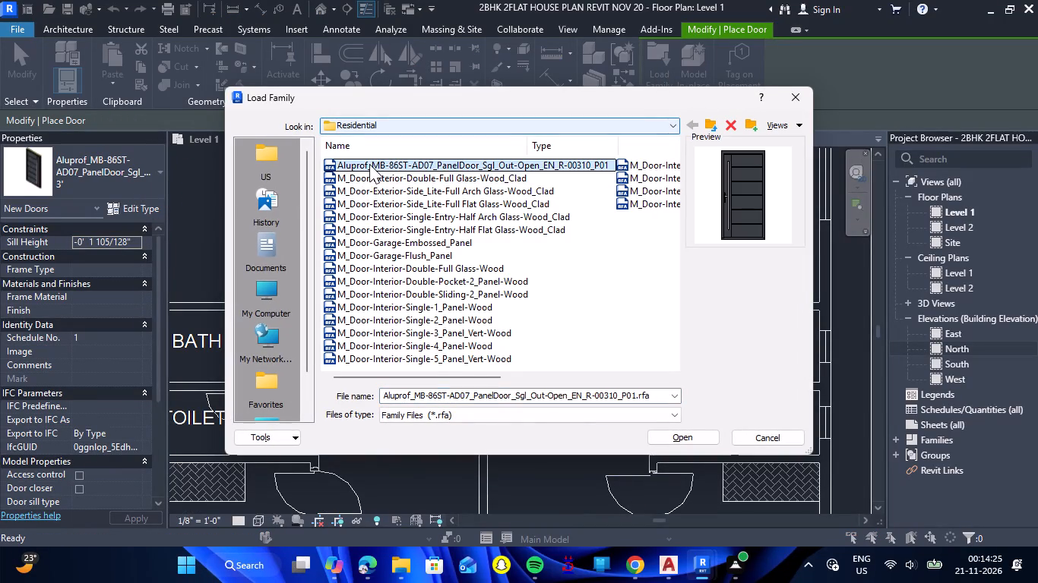
key(Down)
key(Down)
key(Down)
key(Down)
key(Down)
key(Down)
key(Down)
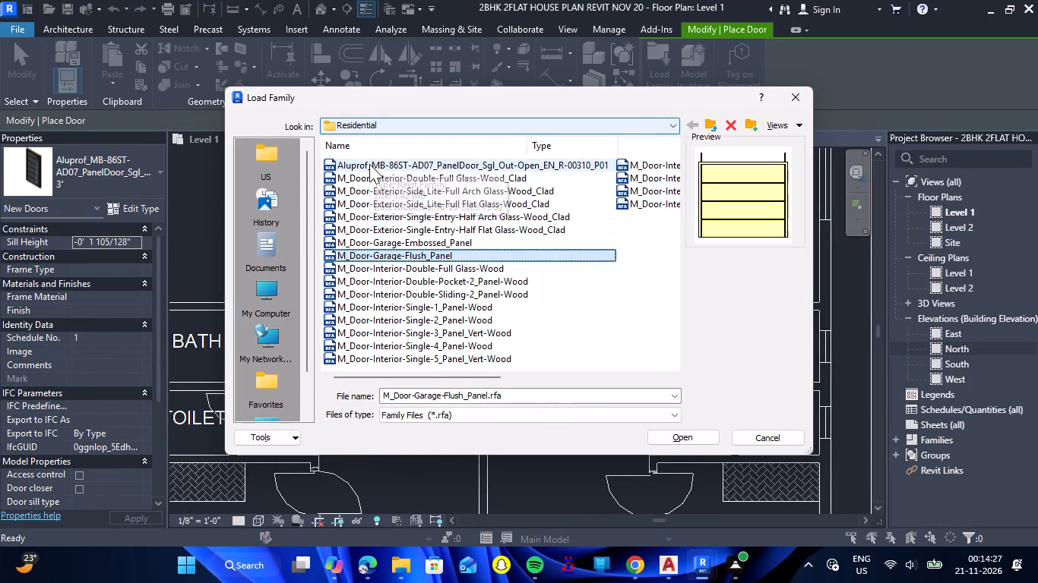
key(Down)
key(Down)
key(Down)
key(Down)
key(Down)
key(Down)
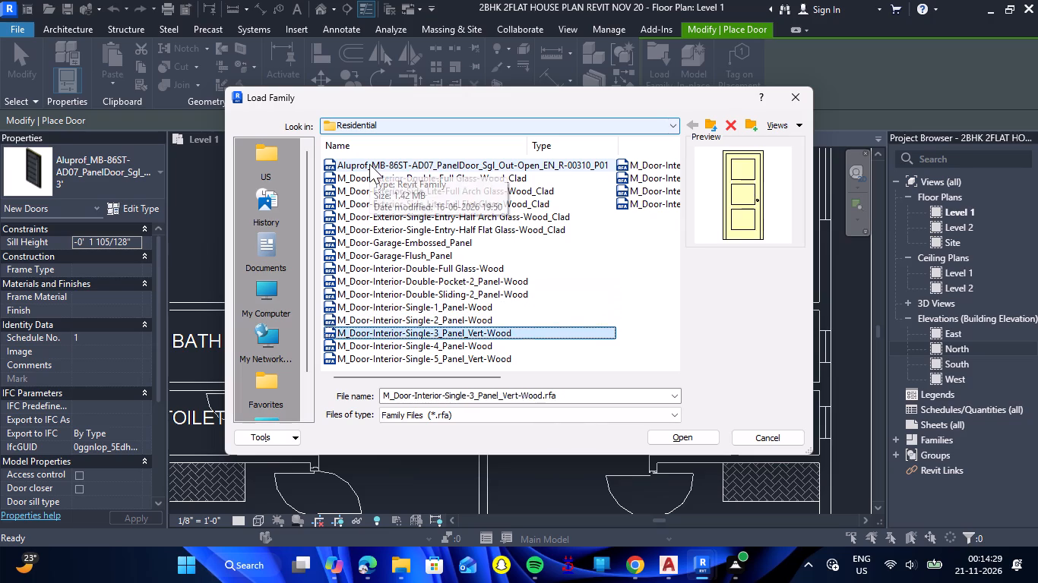
key(Down)
key(Down)
key(Down)
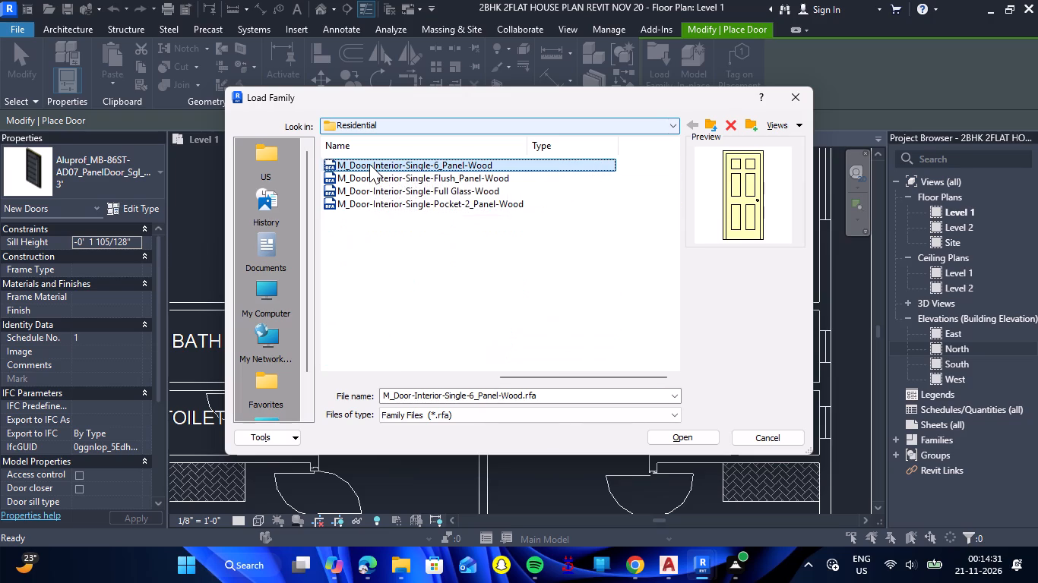
key(Down)
key(Up)
key(Up)
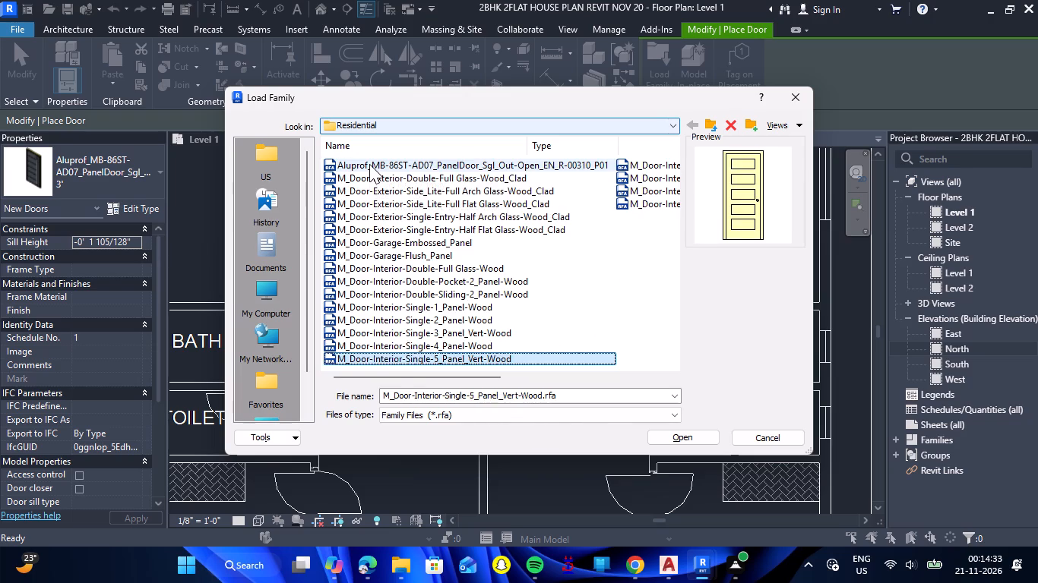
key(Up)
key(Up)
key(Up)
key(Up)
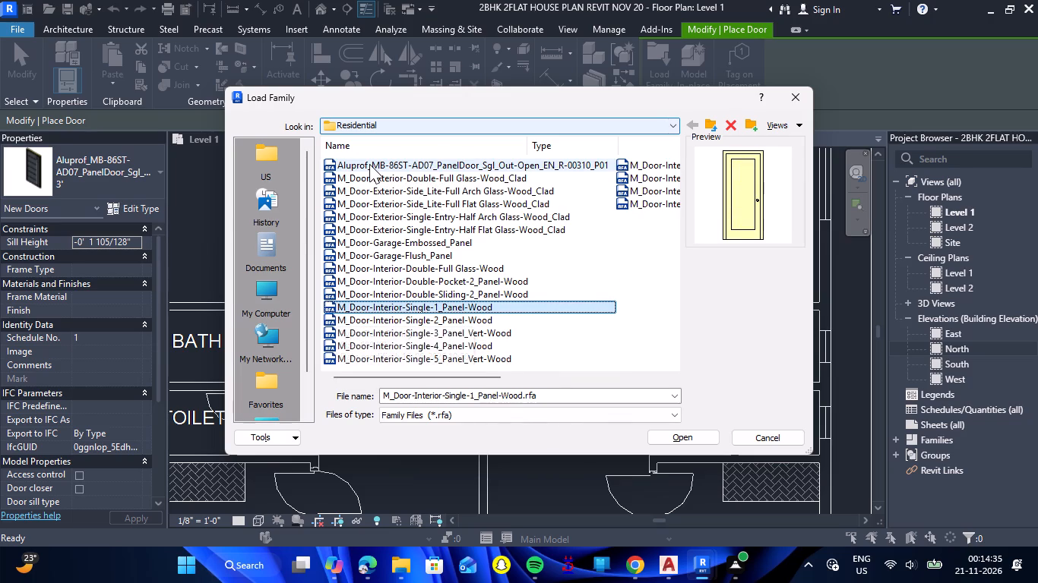
Load the M_Door-Interior-Single-6_Panel-Wood family with its 750 x 2000mm type.
key(Down)
key(Down)
key(Down)
key(Down)
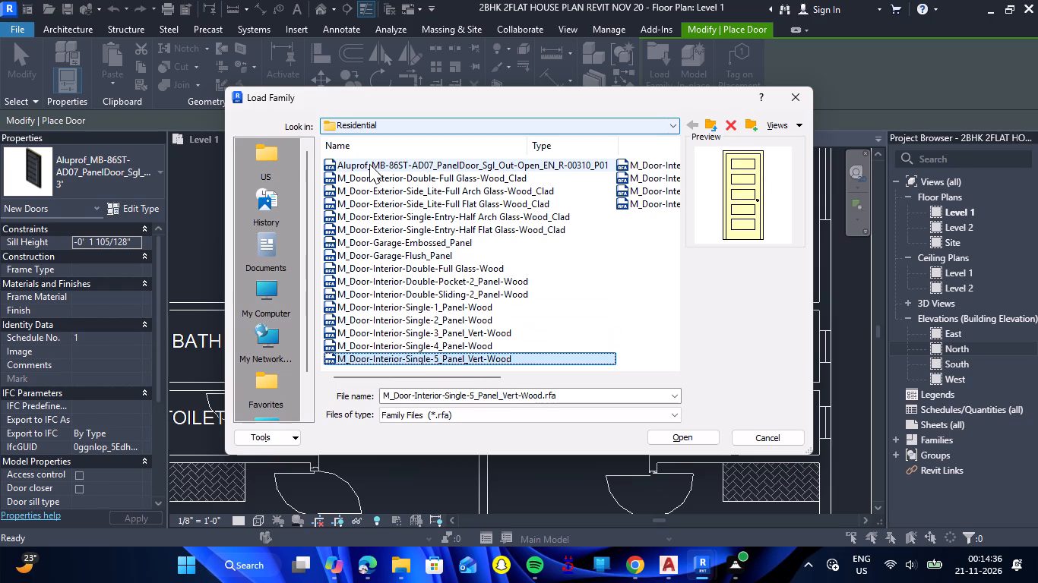
key(Down)
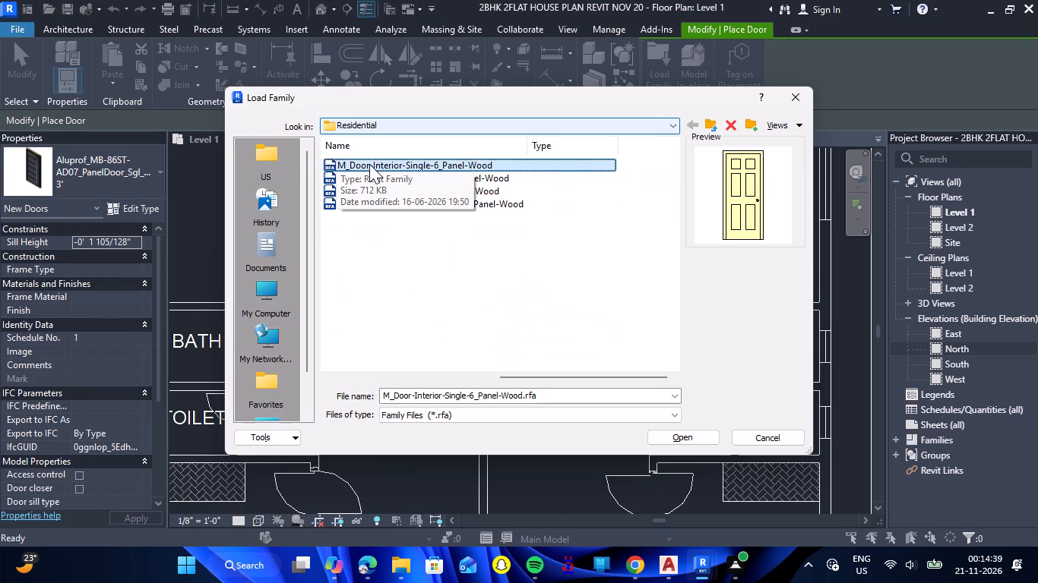
double_click(486, 162)
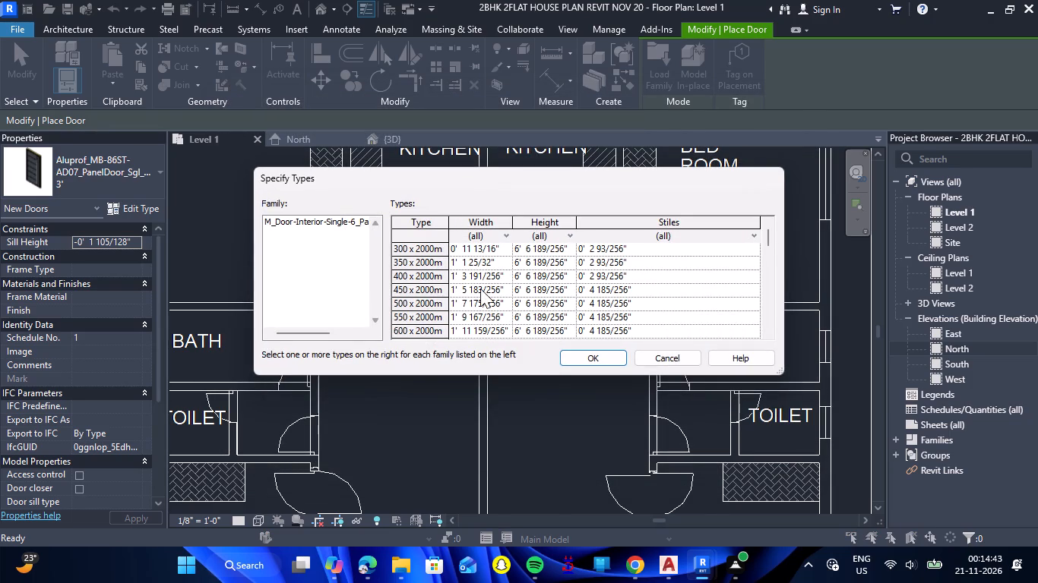
scroll(480, 288, down, 2)
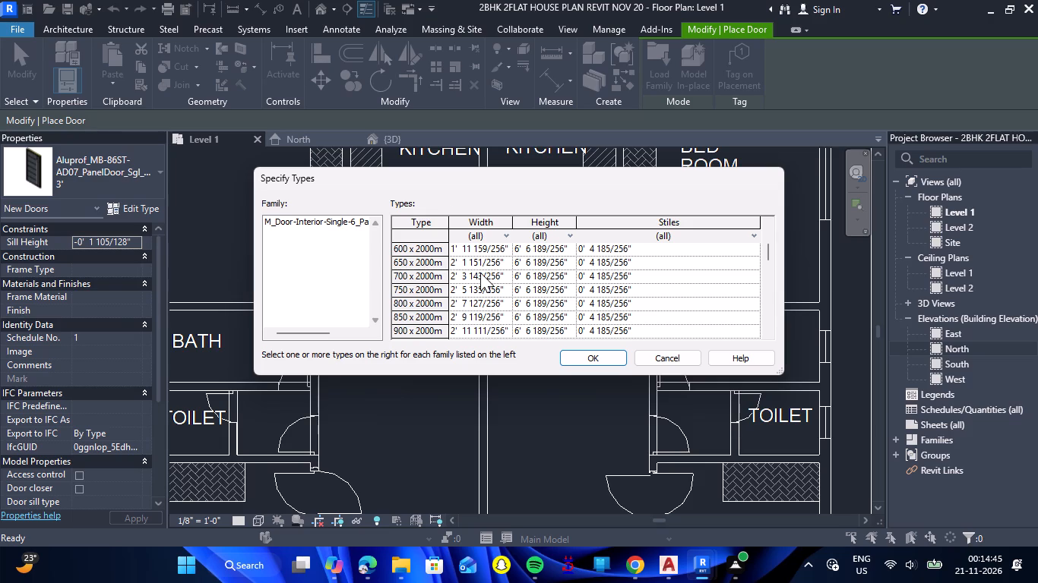
click(473, 294)
click(590, 360)
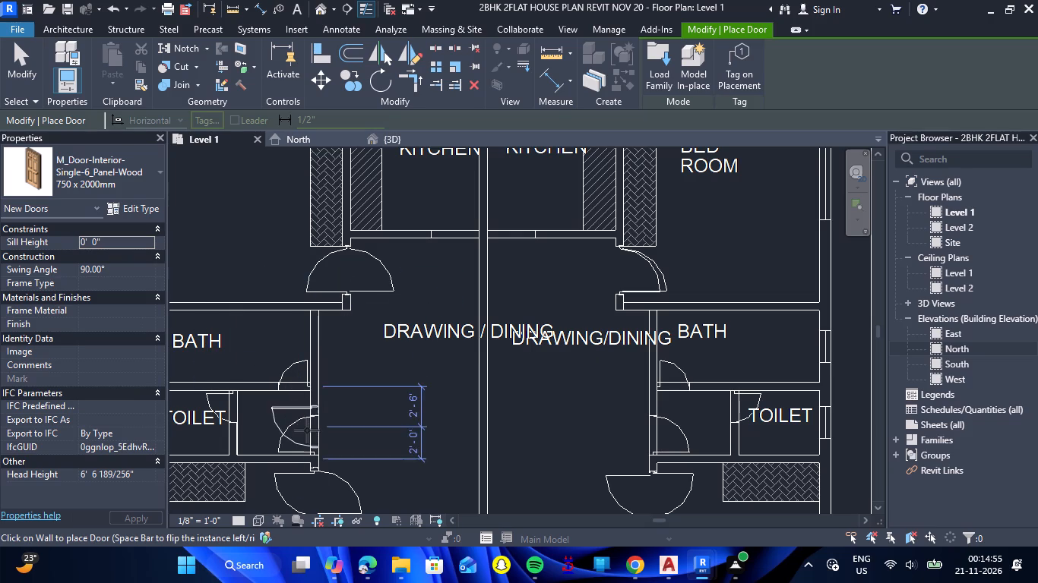
Place a 750 x 2000mm six-panel door in the drawing/dining wall at the bath and toilet passage in each of the two flats.
scroll(303, 443, up, 5)
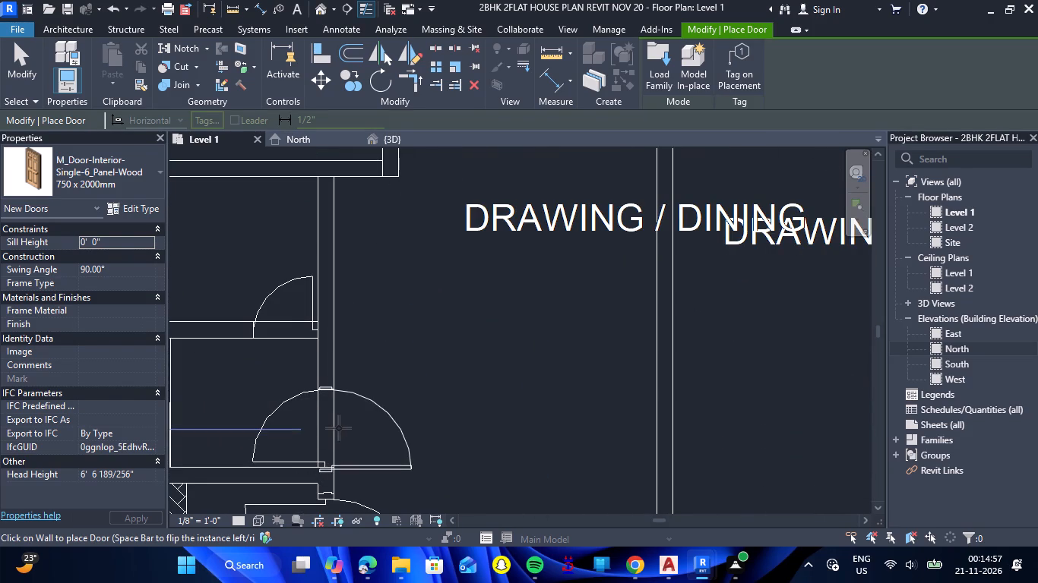
click(335, 430)
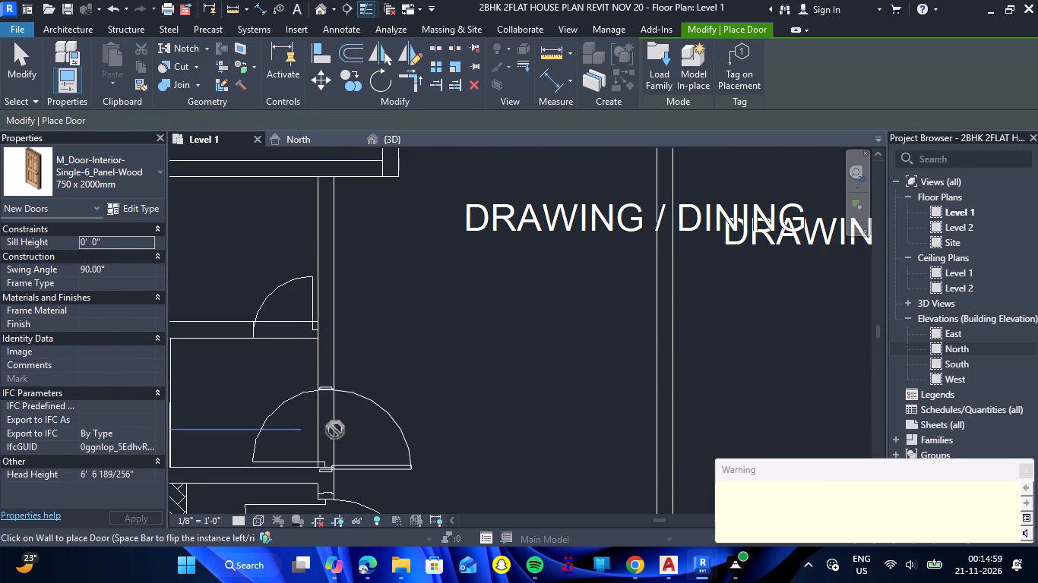
scroll(370, 413, down, 3)
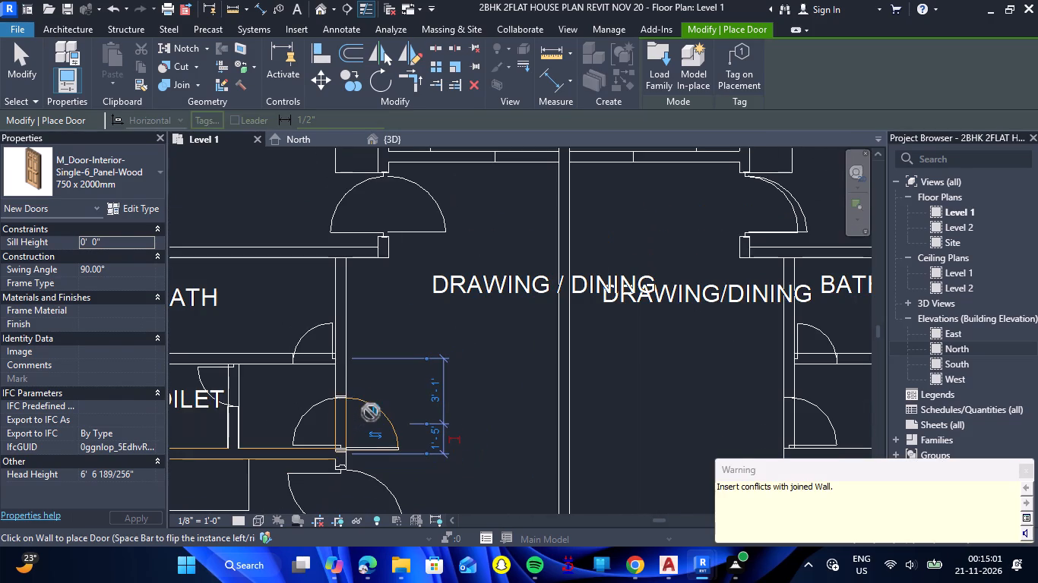
scroll(379, 409, down, 3)
scroll(677, 411, up, 5)
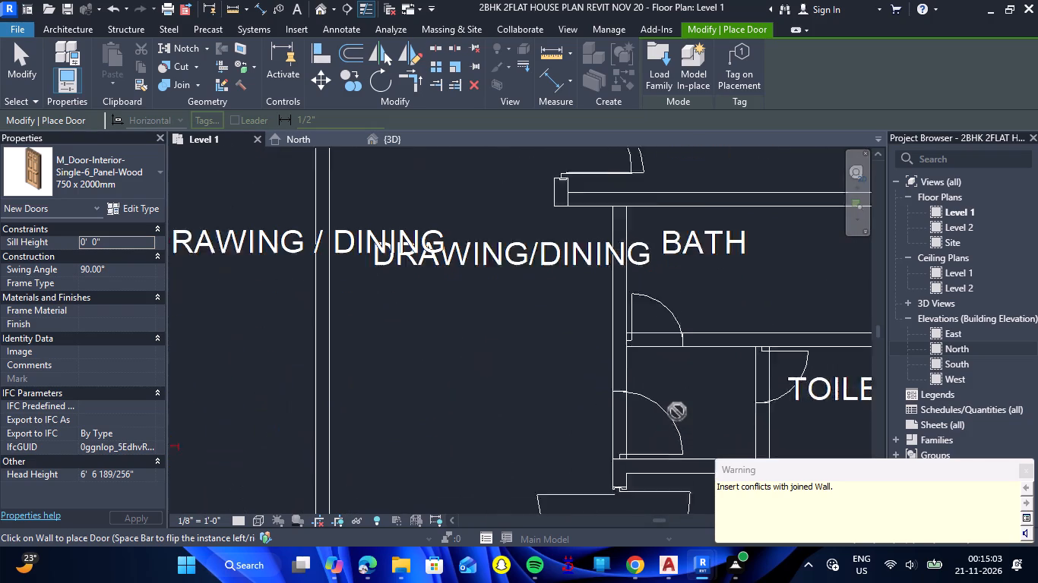
scroll(677, 411, up, 4)
click(575, 432)
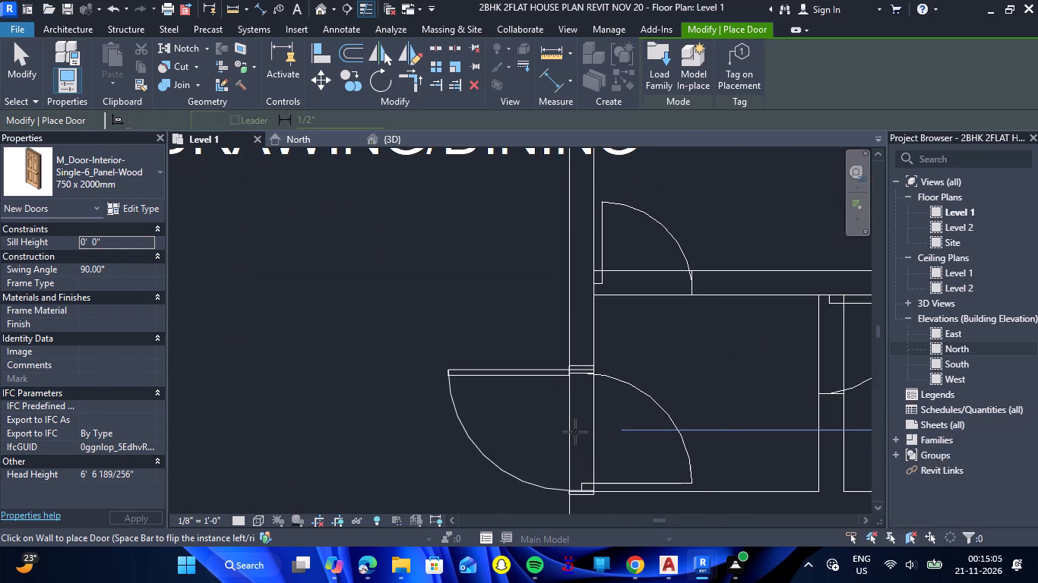
scroll(491, 380, down, 12)
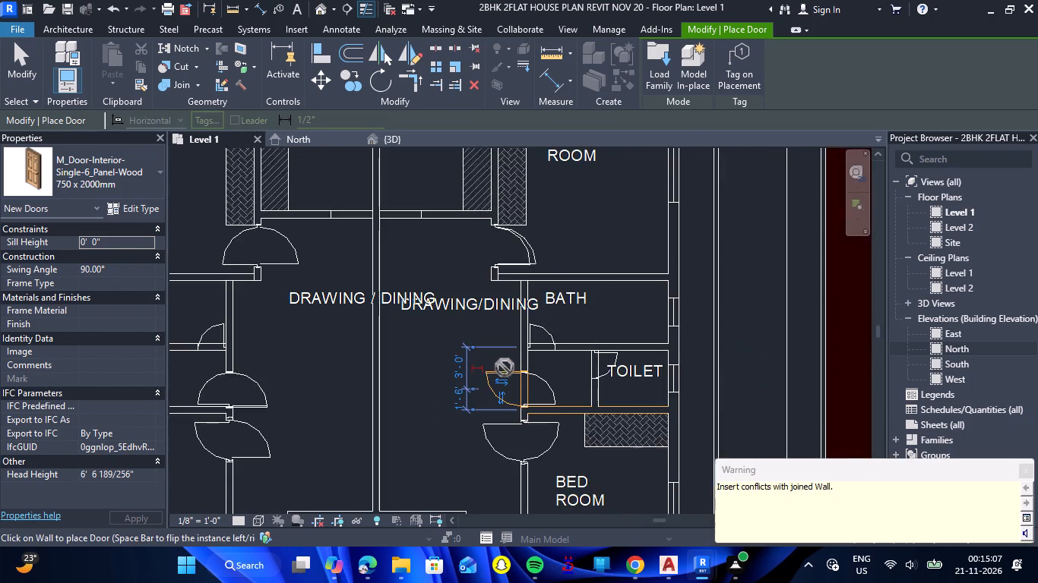
scroll(505, 367, down, 2)
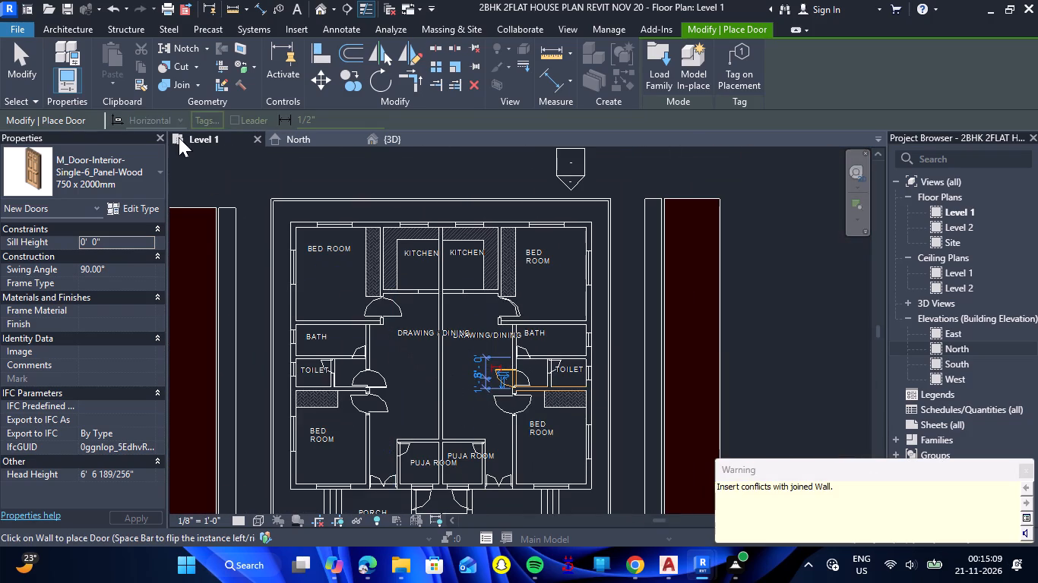
key(Escape)
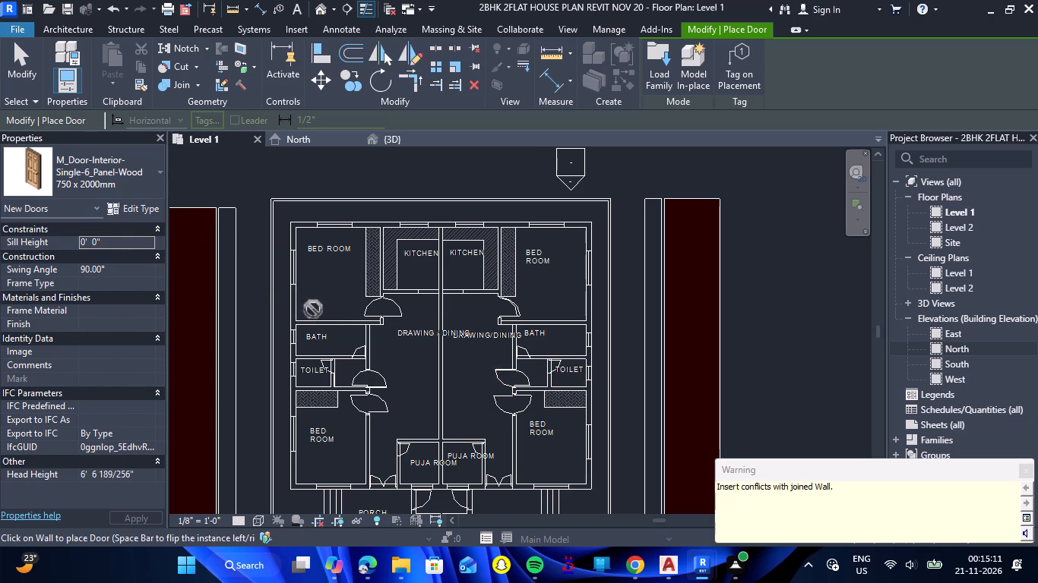
key(Escape)
Nudge the left flat's bath and toilet passage door along its wall, away from the bedroom wall, to about 1'-6 1/2" from it.
scroll(392, 376, up, 4)
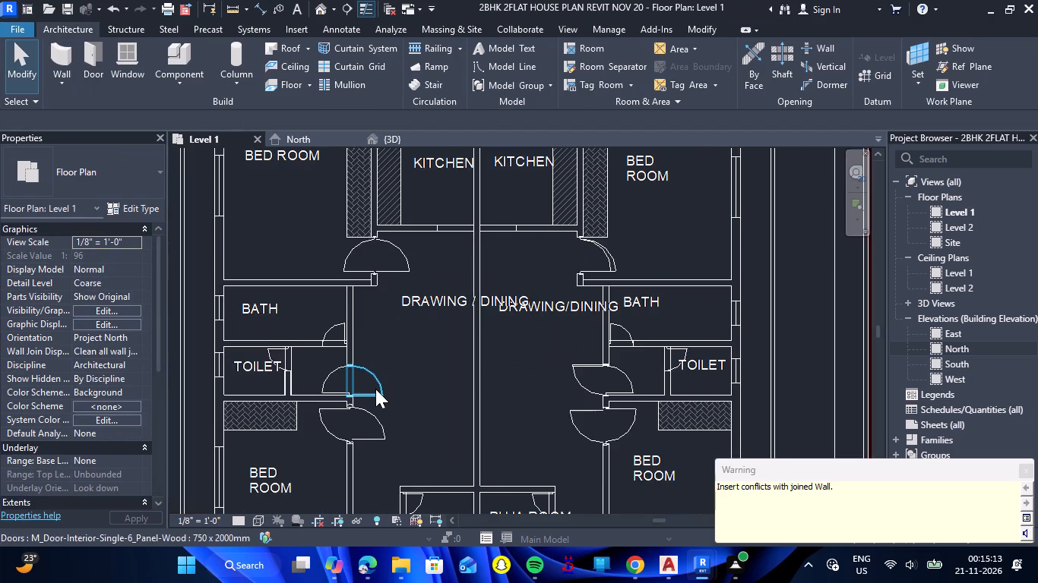
click(375, 389)
scroll(368, 396, up, 10)
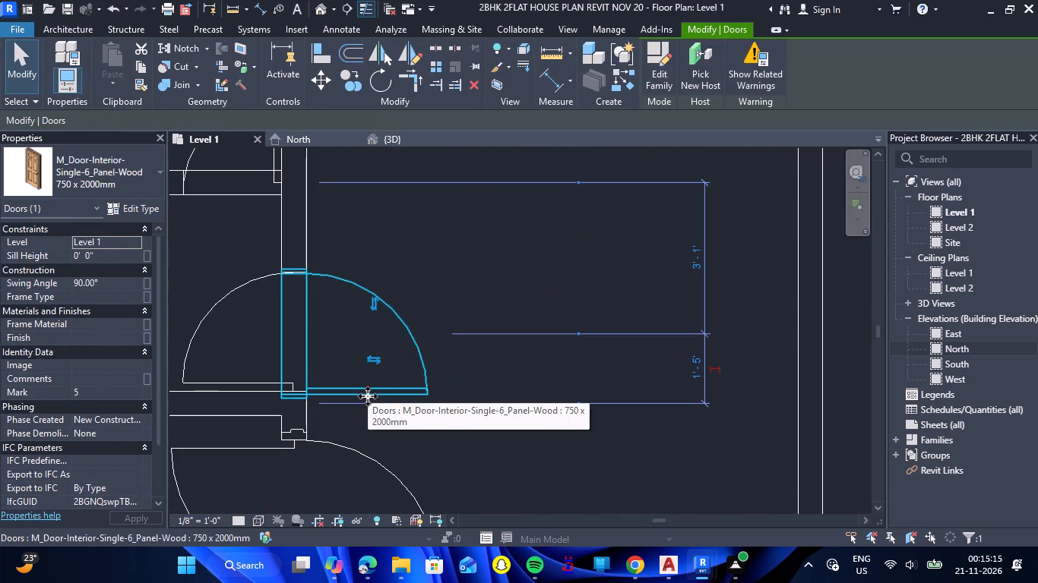
key(Up)
key(Up)
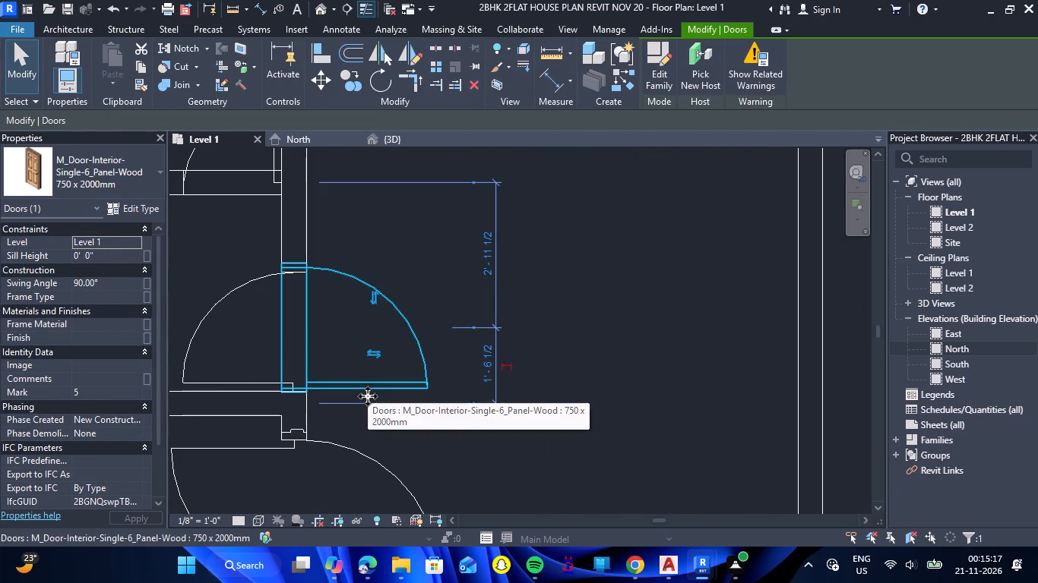
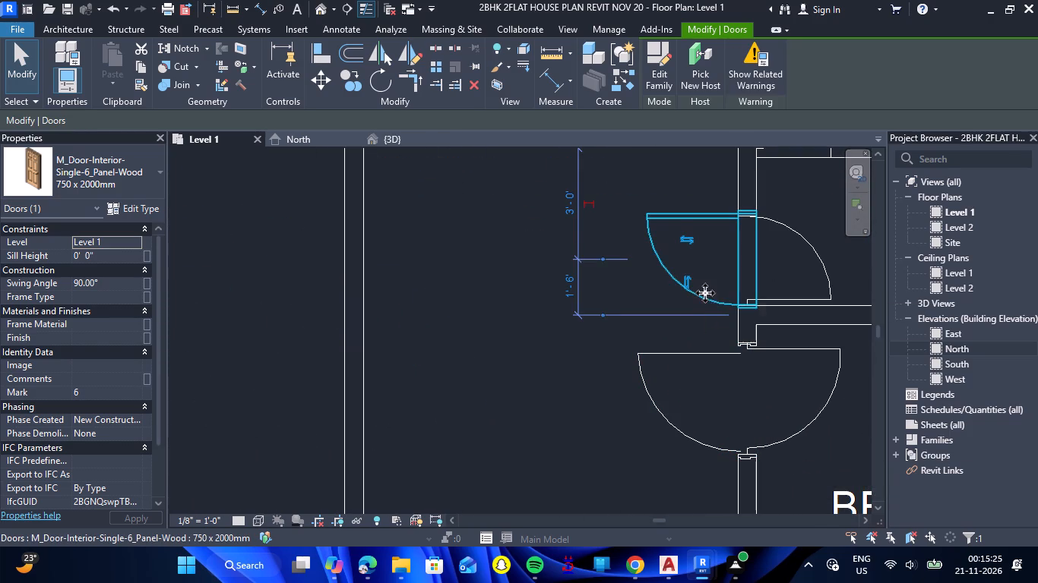
Nudge the right flat's bath and toilet passage door along its wall, away from the bedroom wall, to about 1'-8" from it.
key(Up)
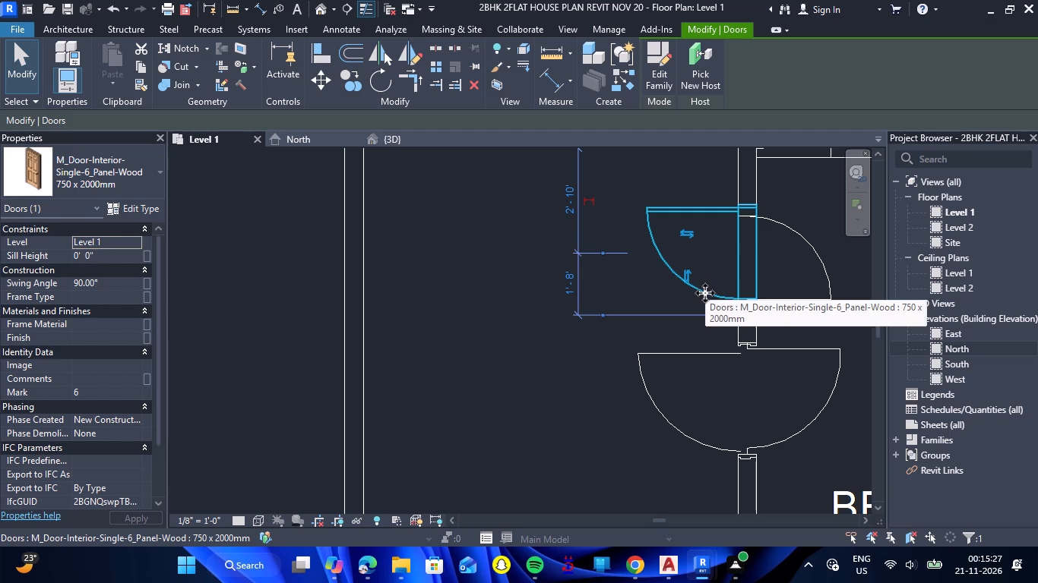
key(Escape)
Duplicate the left flat's passage door type as 2'5" and set the new type's height to 6'.
scroll(530, 263, down, 6)
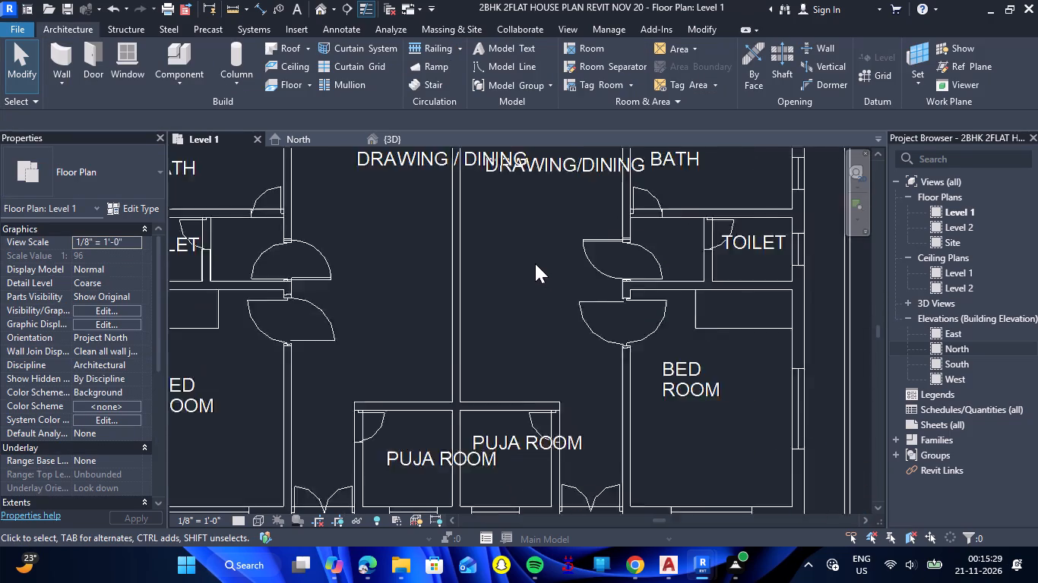
scroll(535, 263, down, 4)
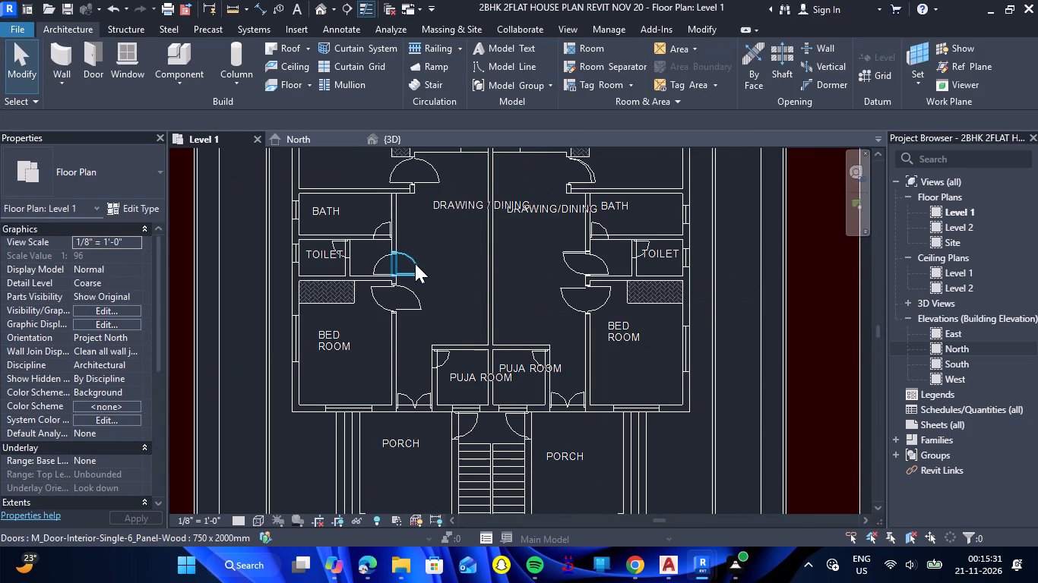
click(414, 266)
click(141, 206)
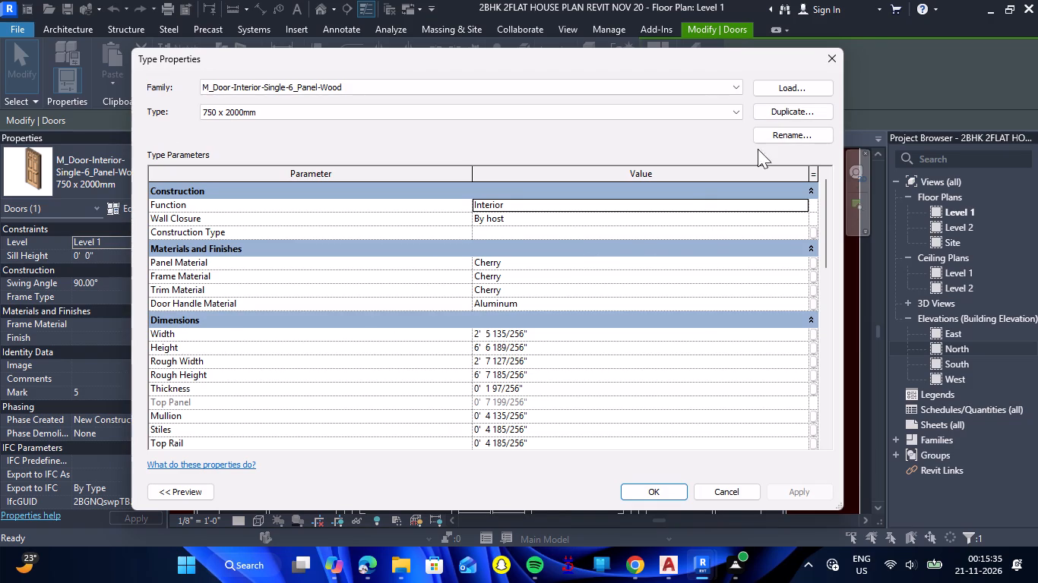
click(794, 110)
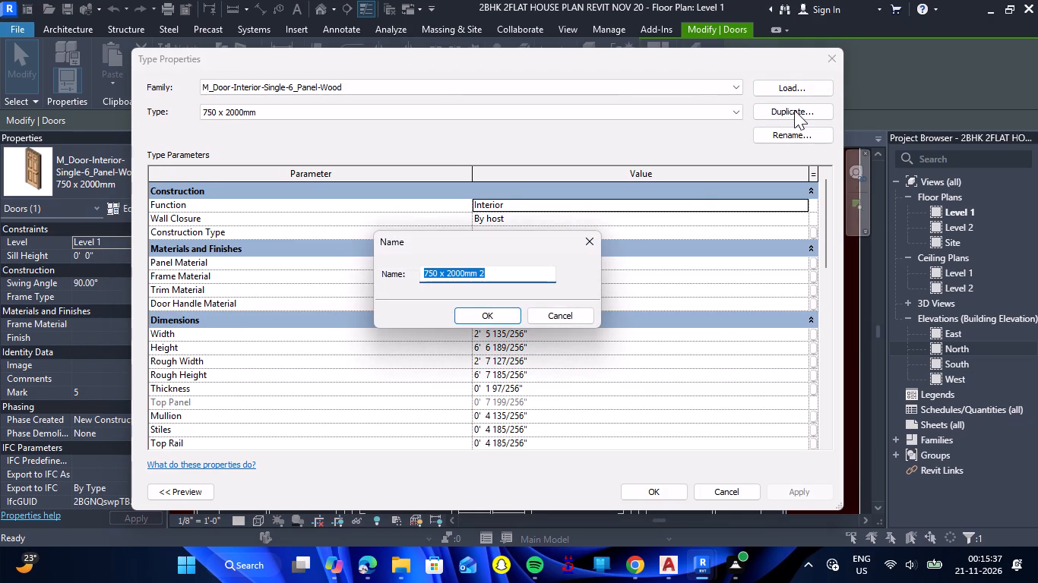
text(2'5")
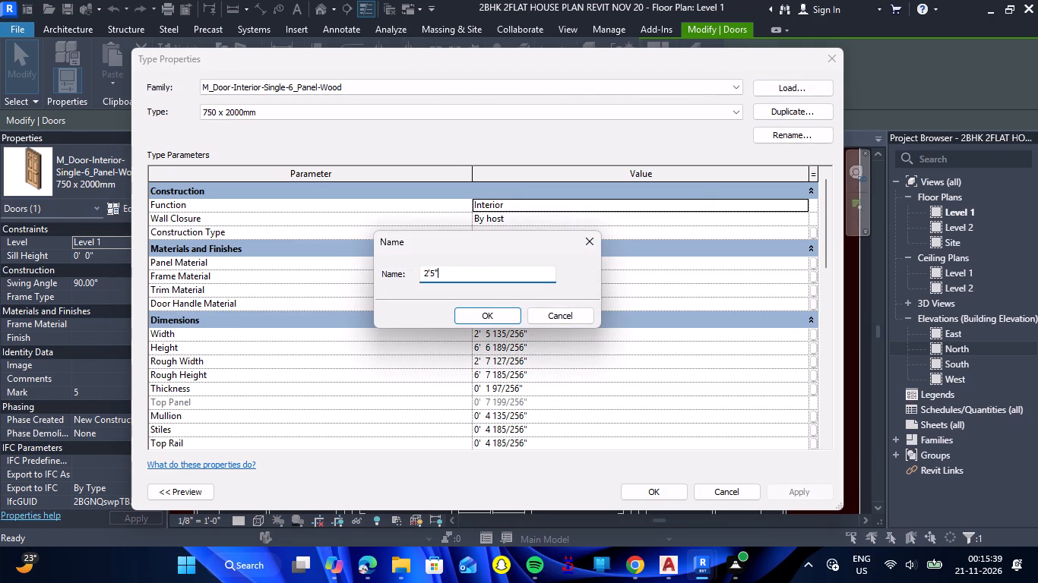
key(Return)
scroll(623, 325, down, 2)
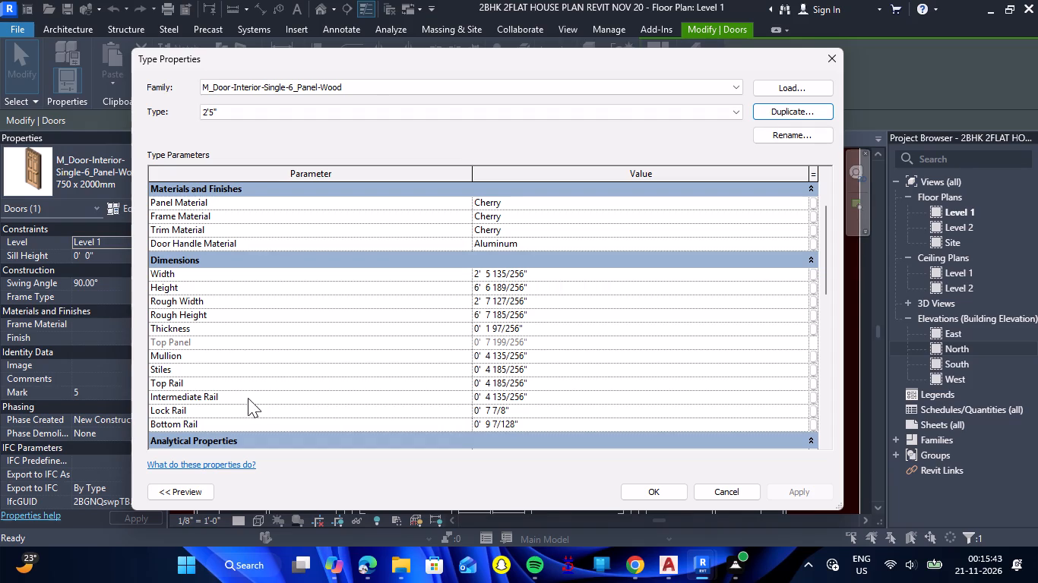
click(542, 293)
text(6')
key(Return)
click(645, 494)
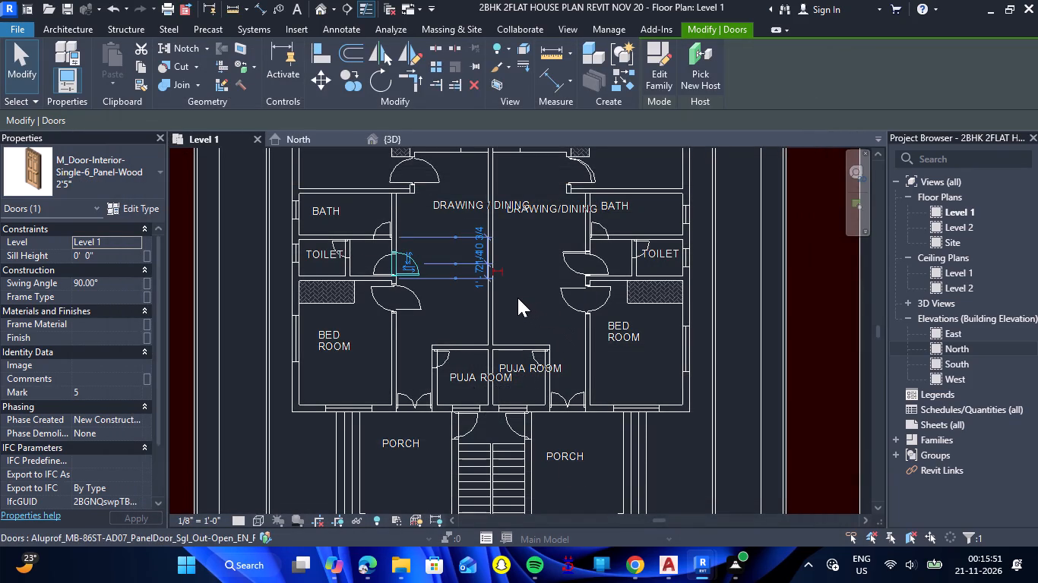
click(517, 298)
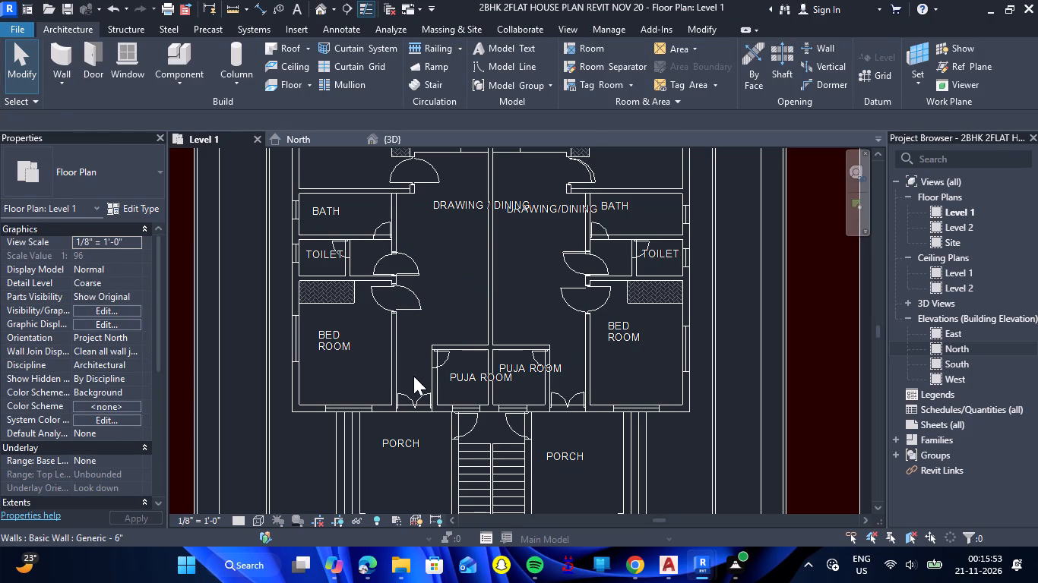
Place a 3' Aluprof panel door in each of the two staircase side walls beside the porches, about 1'-10" from the house wall.
scroll(455, 424, up, 2)
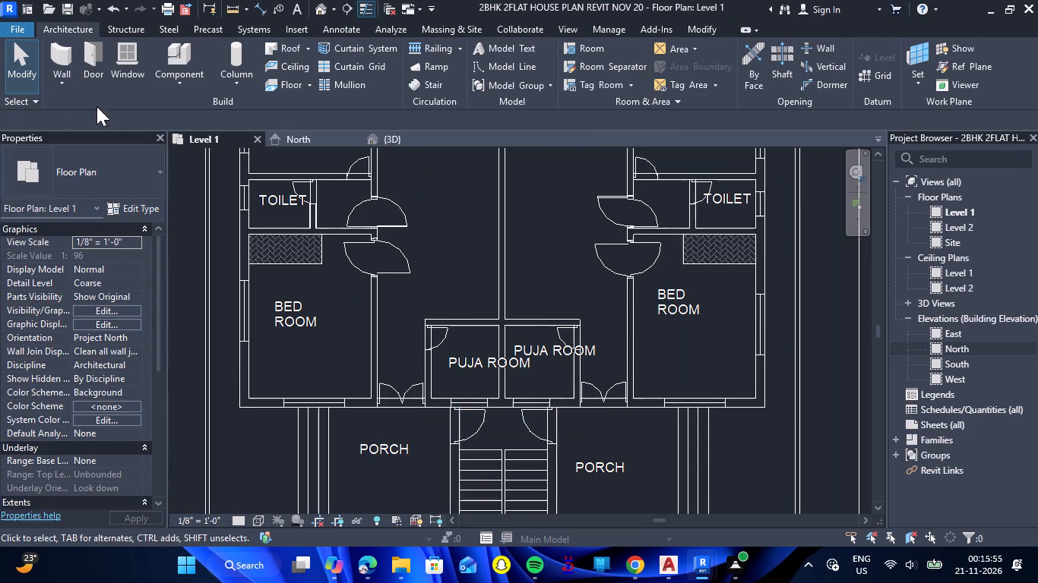
click(91, 68)
click(163, 176)
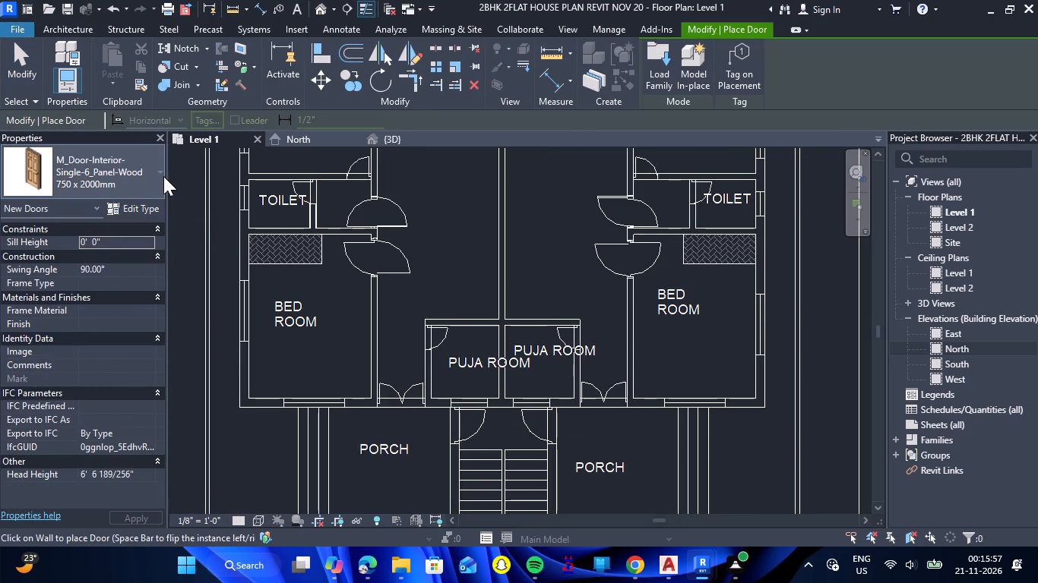
scroll(118, 288, up, 3)
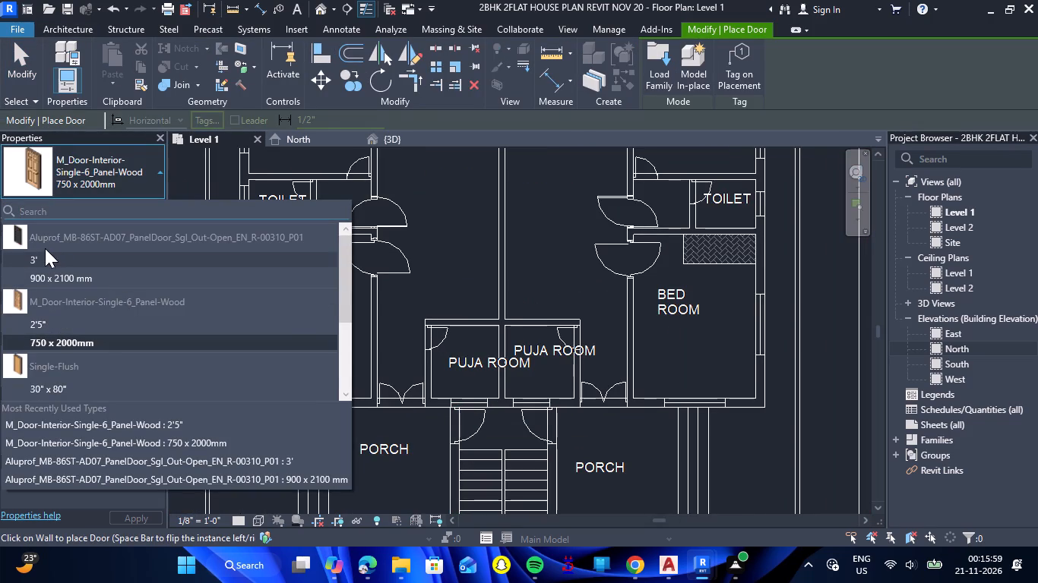
click(44, 248)
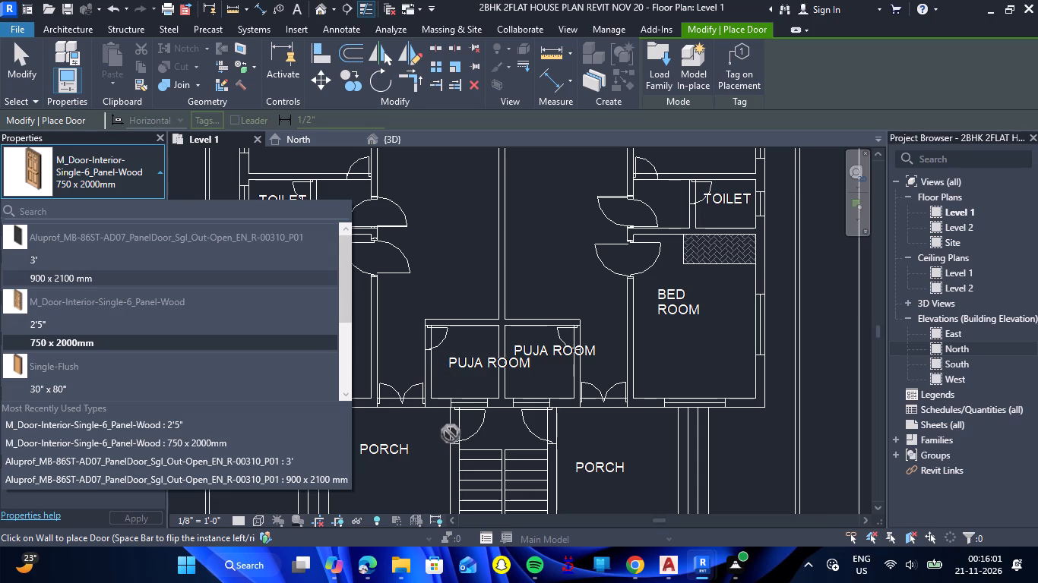
click(108, 247)
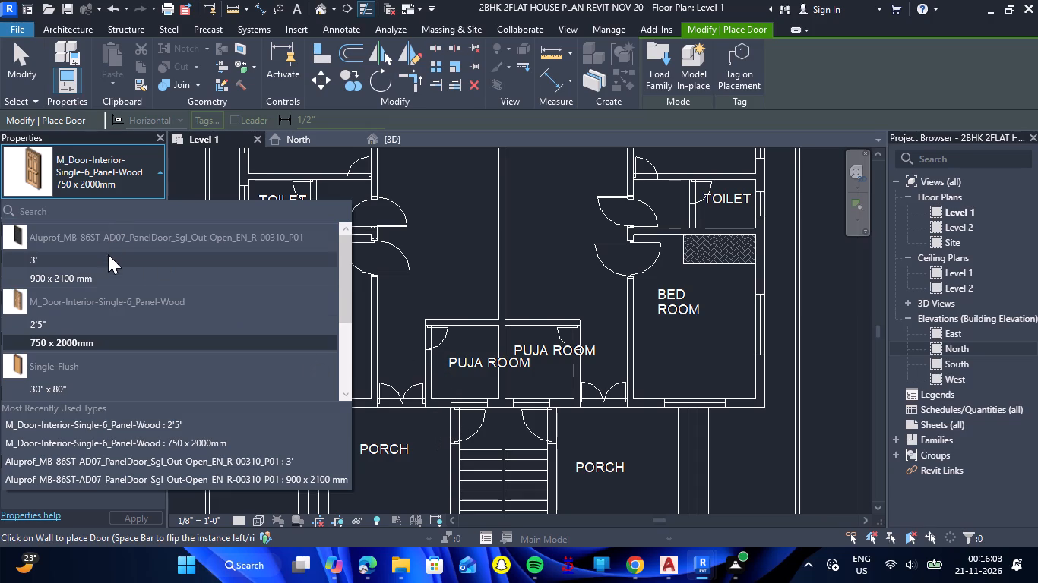
click(108, 260)
scroll(454, 430, up, 4)
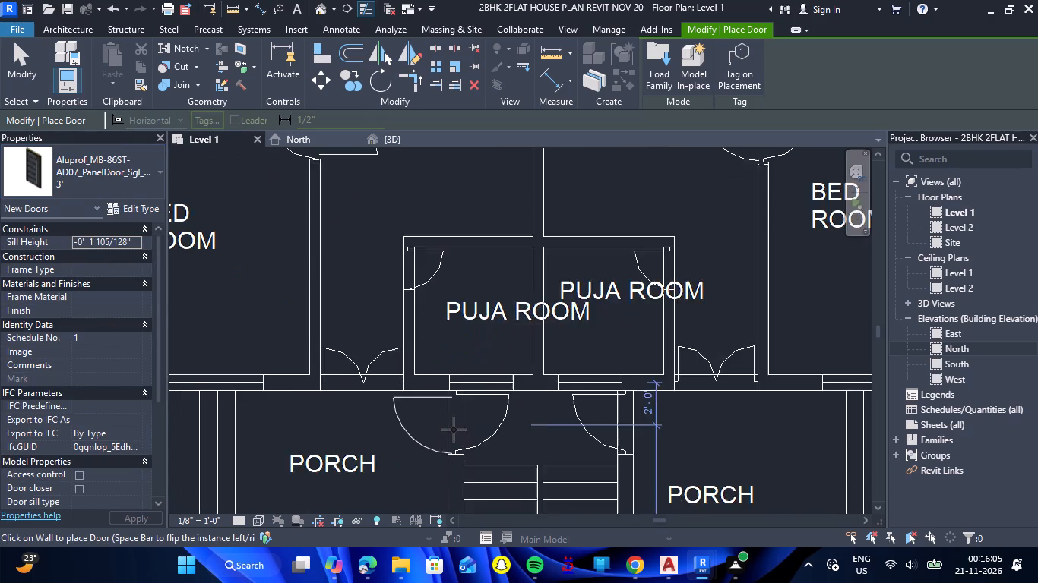
scroll(454, 430, up, 2)
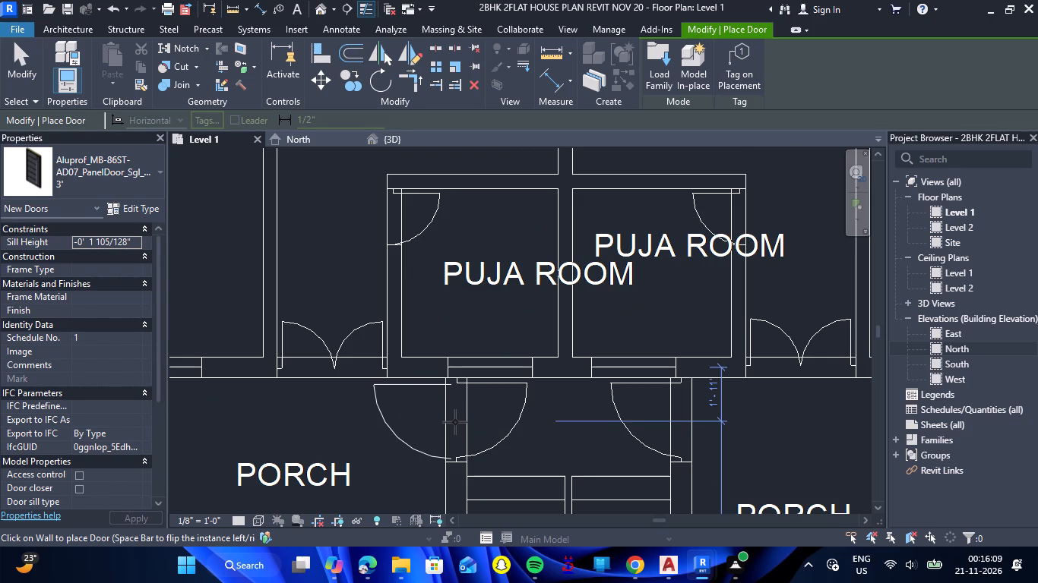
click(455, 422)
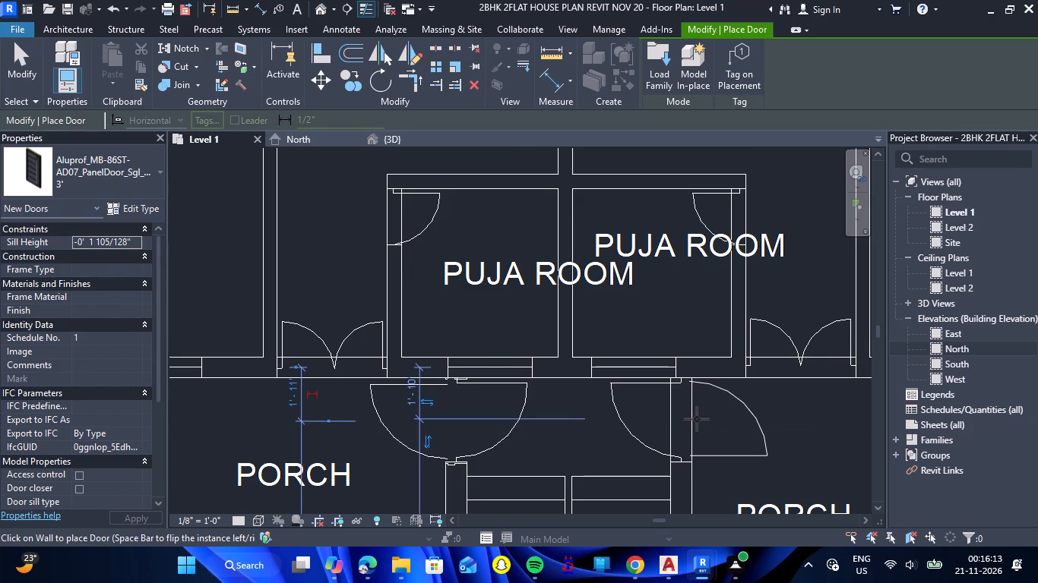
click(697, 419)
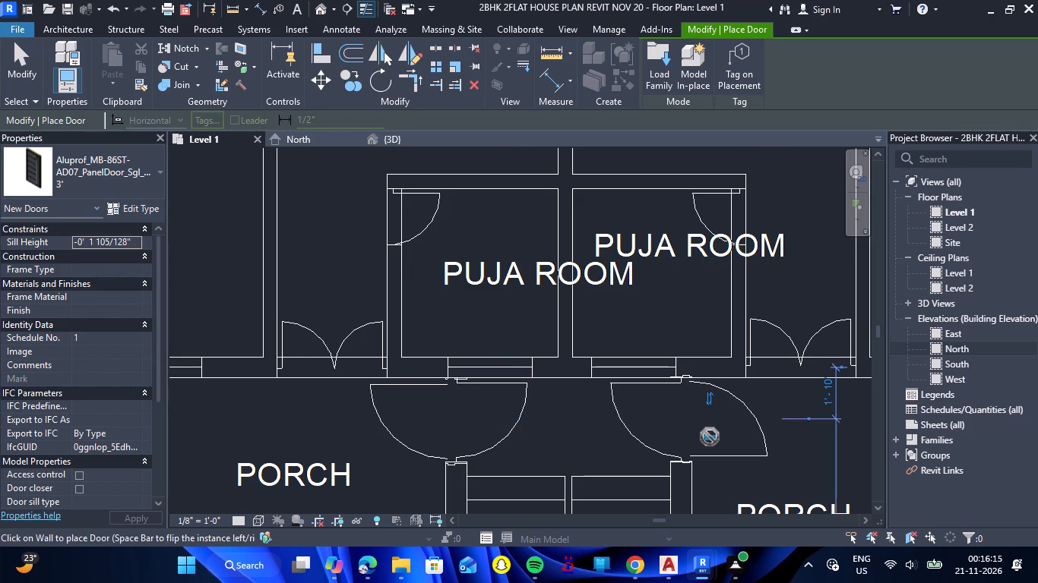
key(Escape)
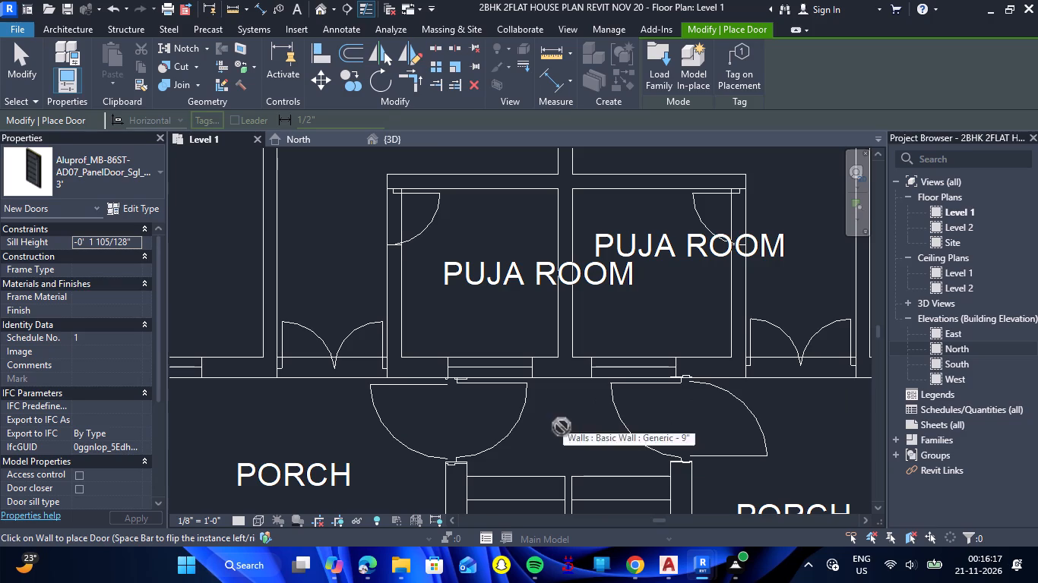
key(Escape)
Load the M_Door-Interior-Single-4_Panel-Wood family with its 650 x 2000mm type.
scroll(470, 400, down, 1)
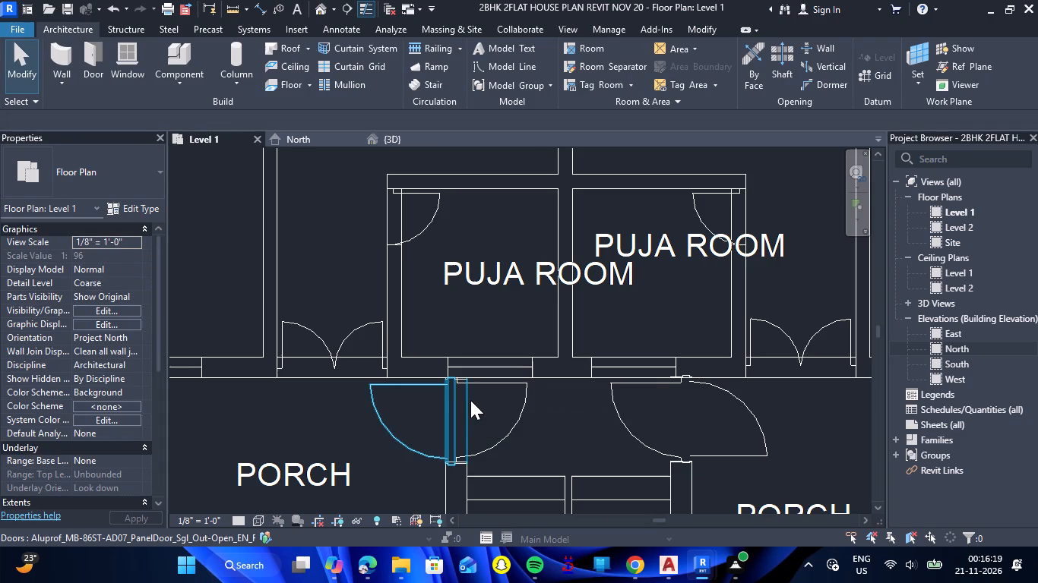
scroll(388, 218, up, 2)
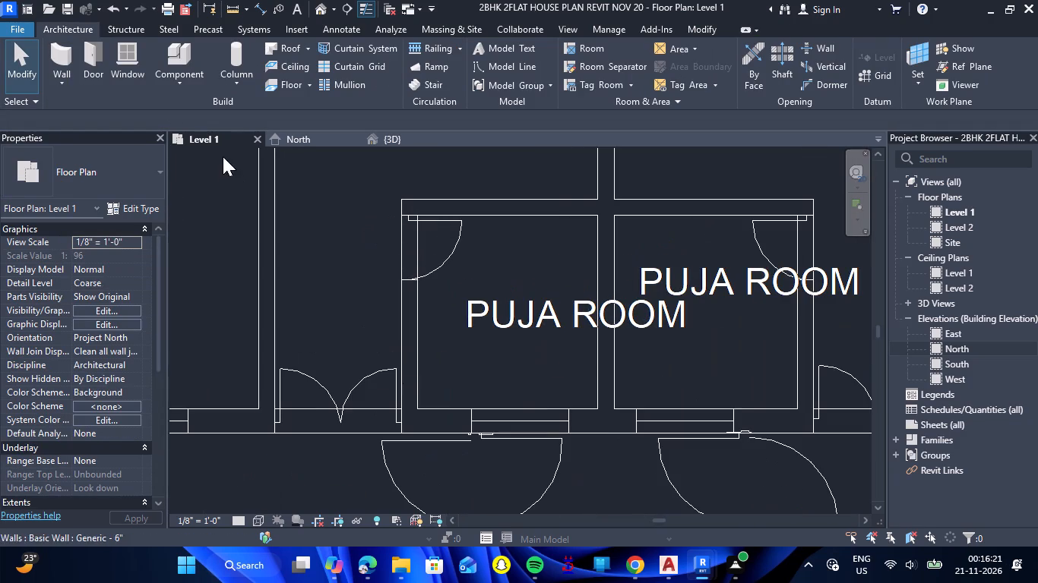
click(100, 74)
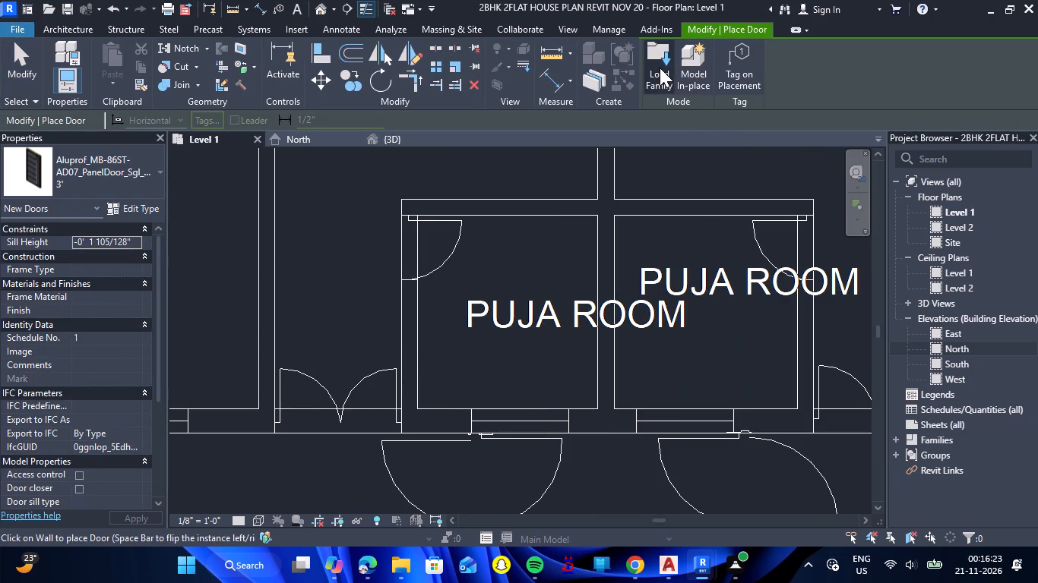
click(660, 68)
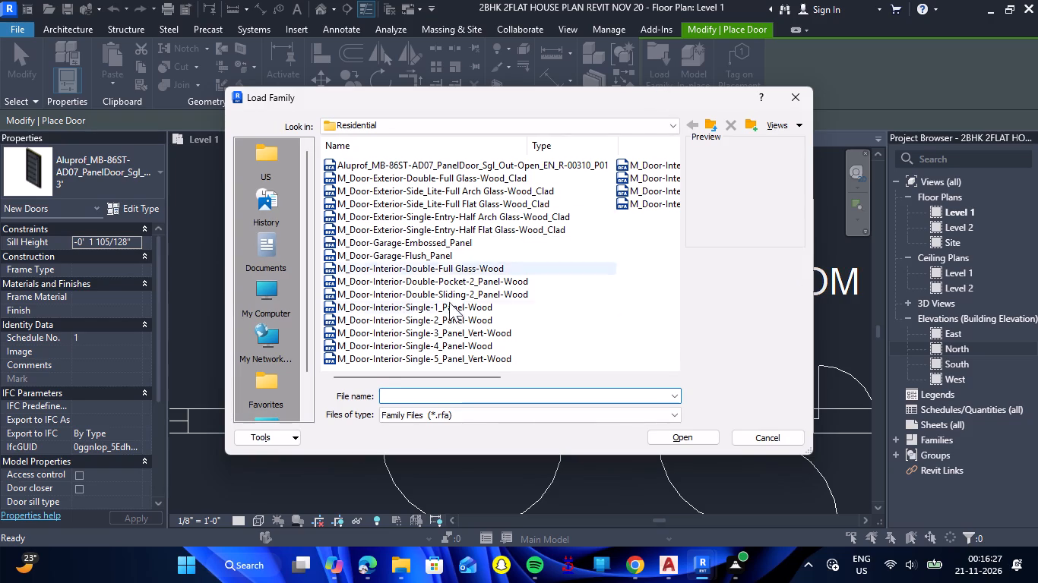
click(451, 358)
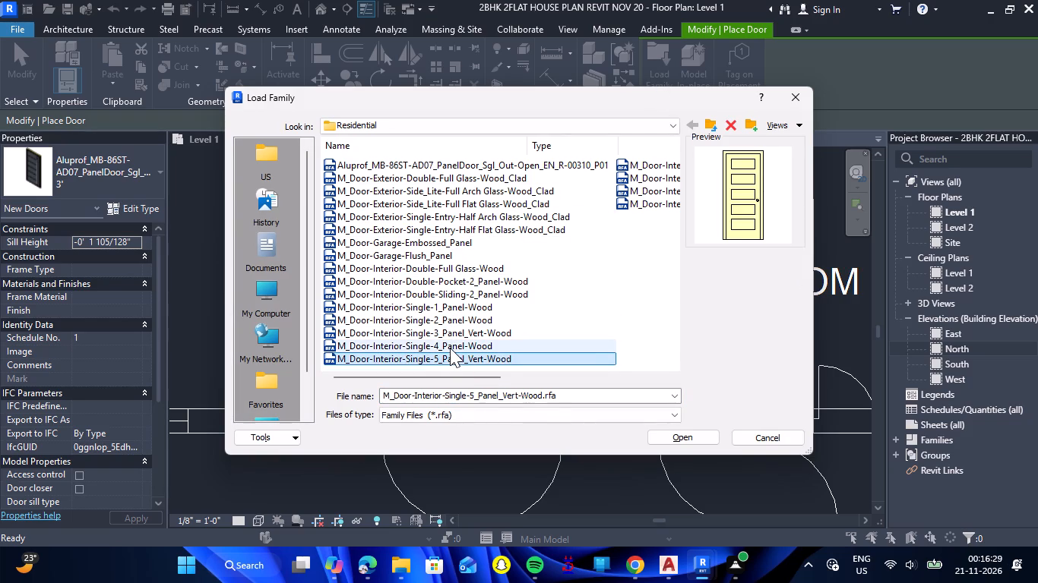
click(450, 348)
click(682, 440)
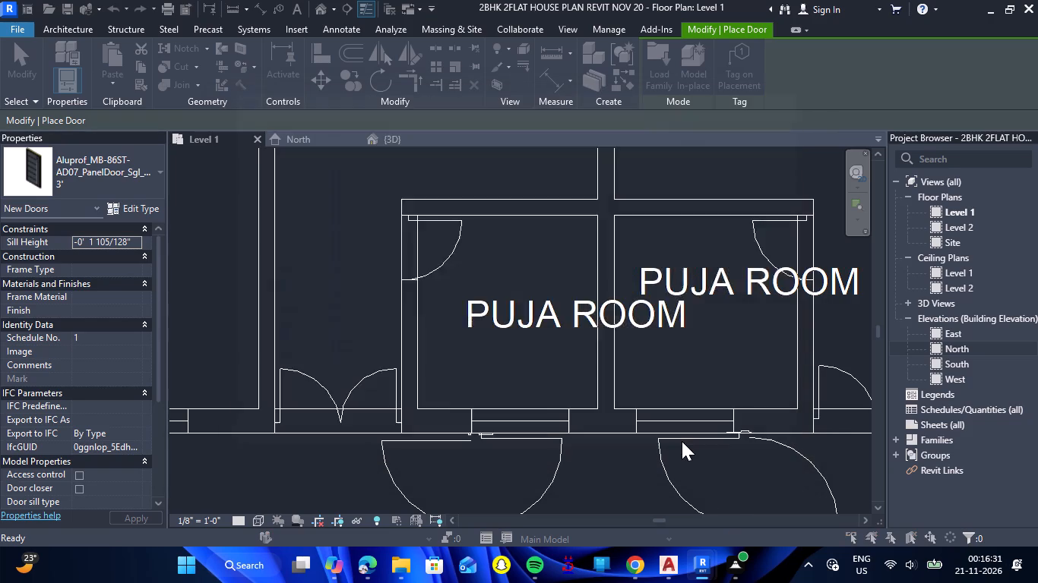
scroll(506, 280, down, 1)
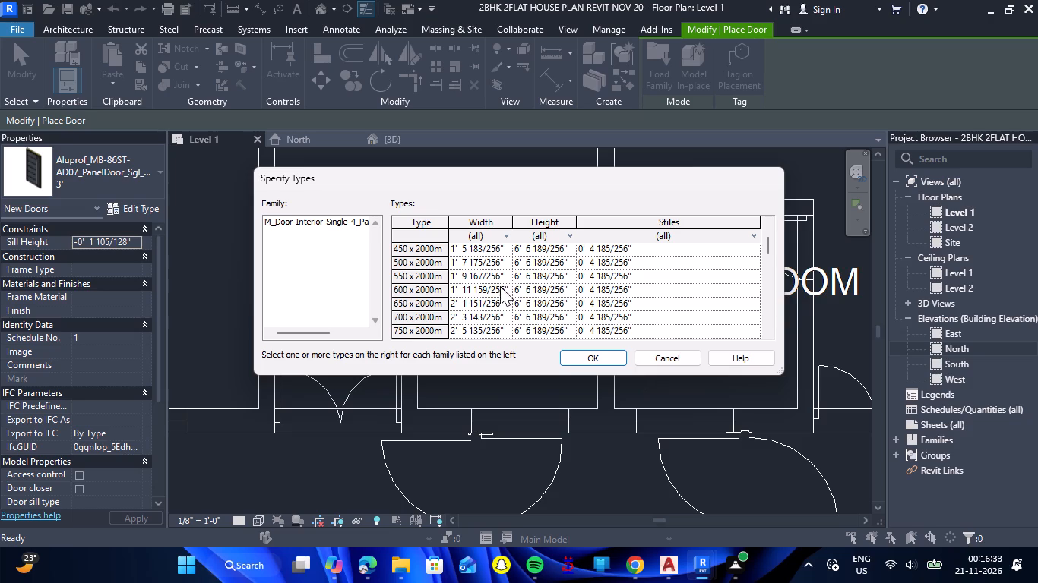
click(464, 301)
click(583, 359)
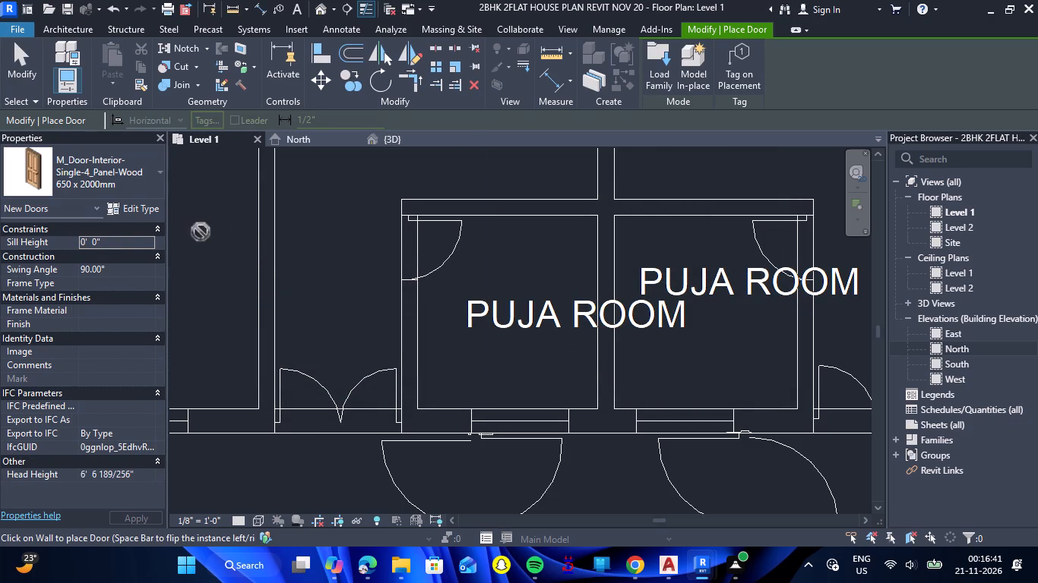
Duplicate the four-panel door's 650 x 2000mm type as 2' and set its width to 2' and height to 6'.
click(135, 207)
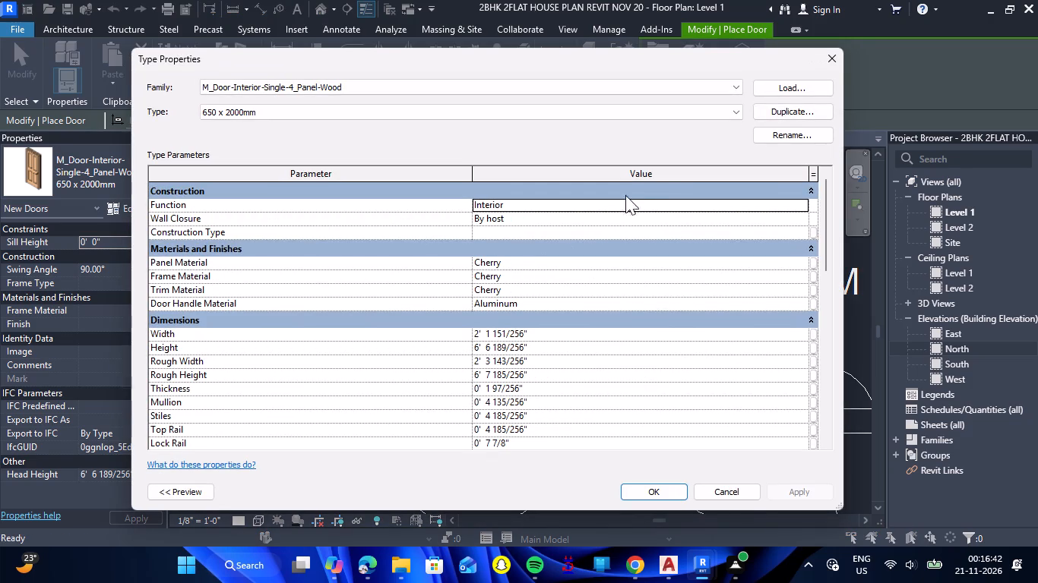
click(818, 115)
text(2')
key(Return)
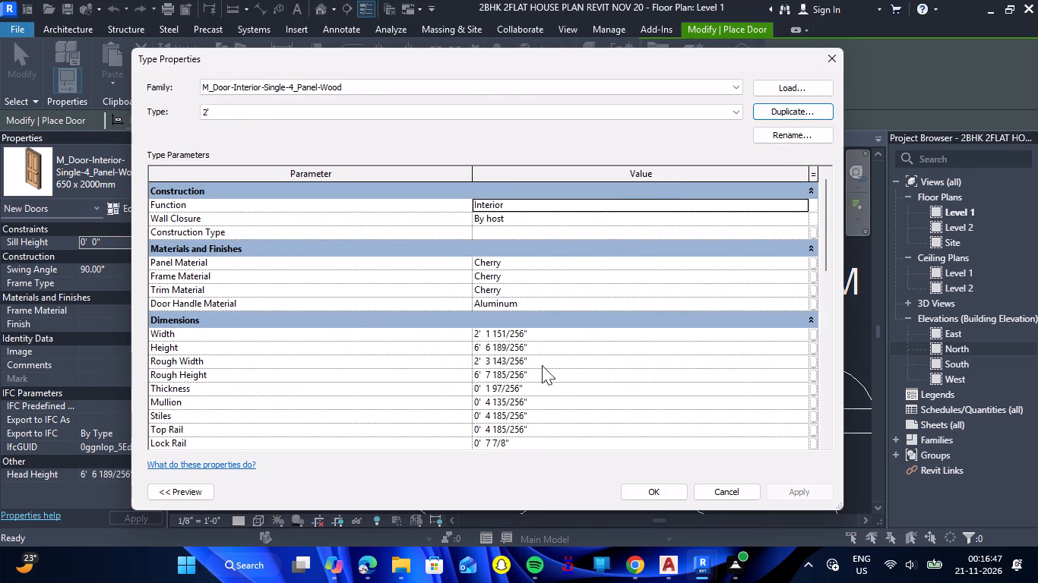
click(533, 332)
key(BackSpace)
key(BackSpace)
key(BackSpace)
key(BackSpace)
key(BackSpace)
key(BackSpace)
key(BackSpace)
key(BackSpace)
key(BackSpace)
key(BackSpace)
key(BackSpace)
key(BackSpace)
key(BackSpace)
key(BackSpace)
key(BackSpace)
key(BackSpace)
key(BackSpace)
key(BackSpace)
key(BackSpace)
key(BackSpace)
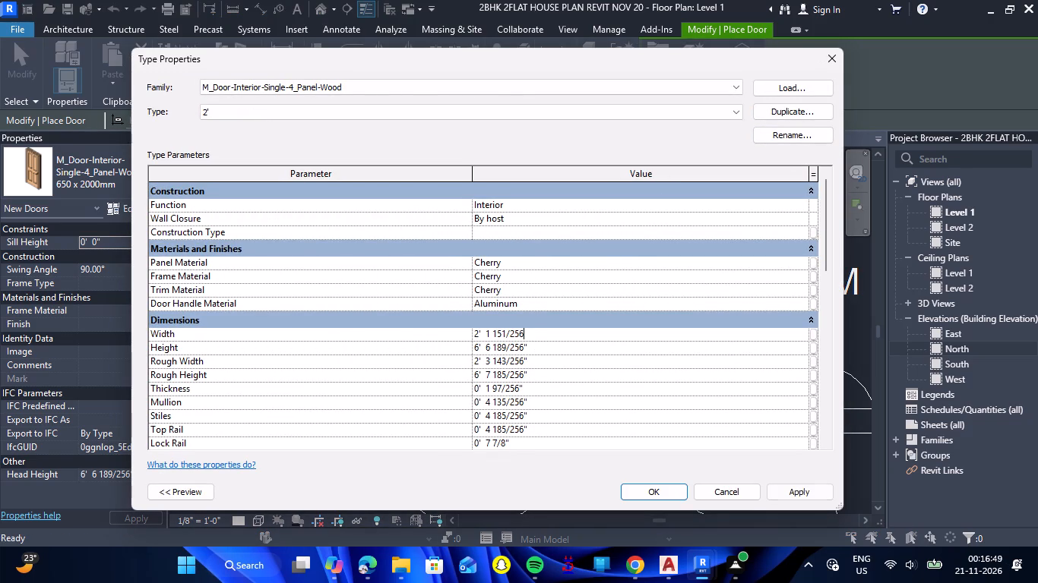
text(2')
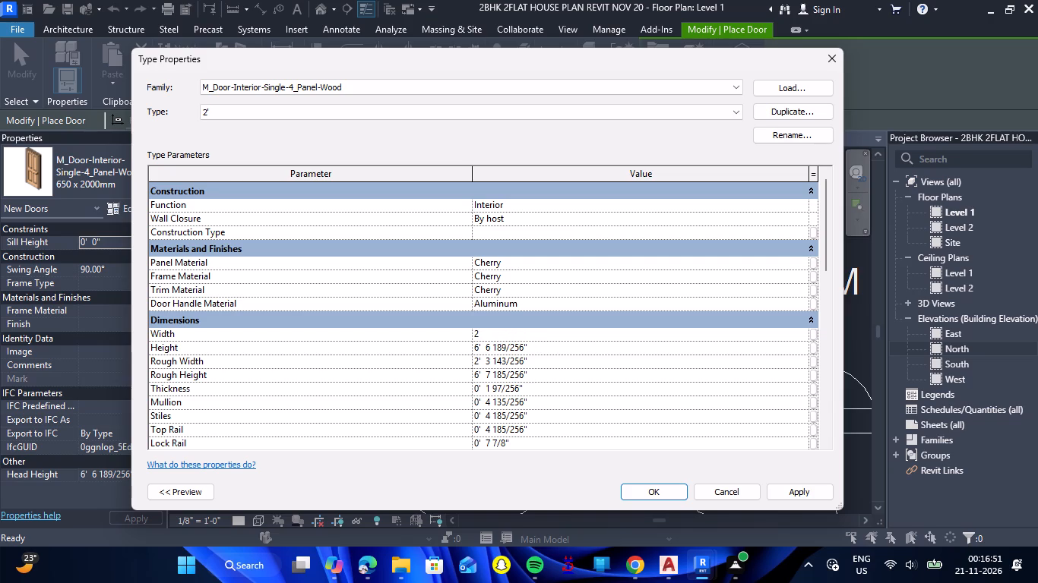
key(Return)
click(536, 351)
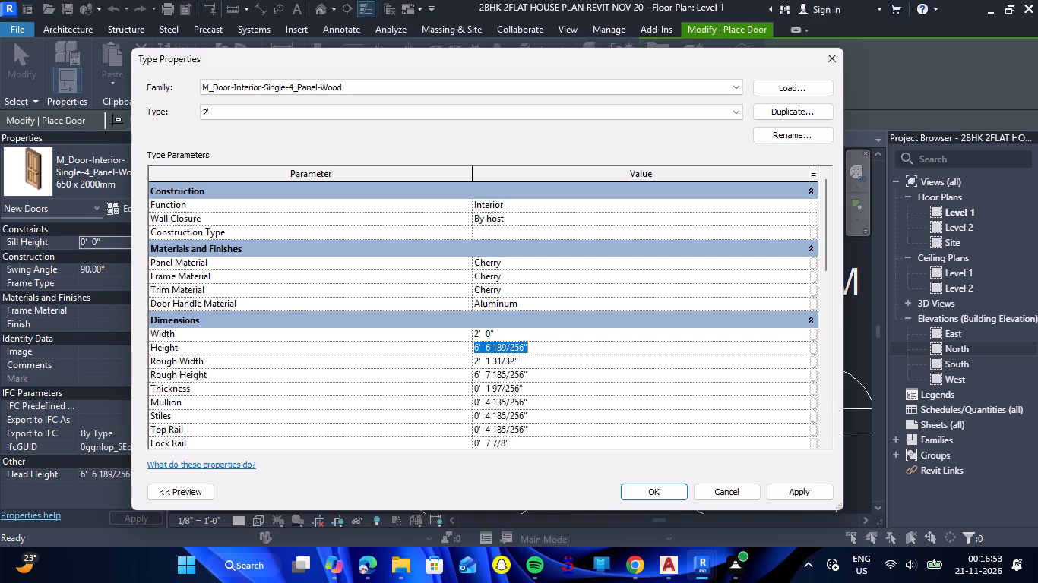
text(6')
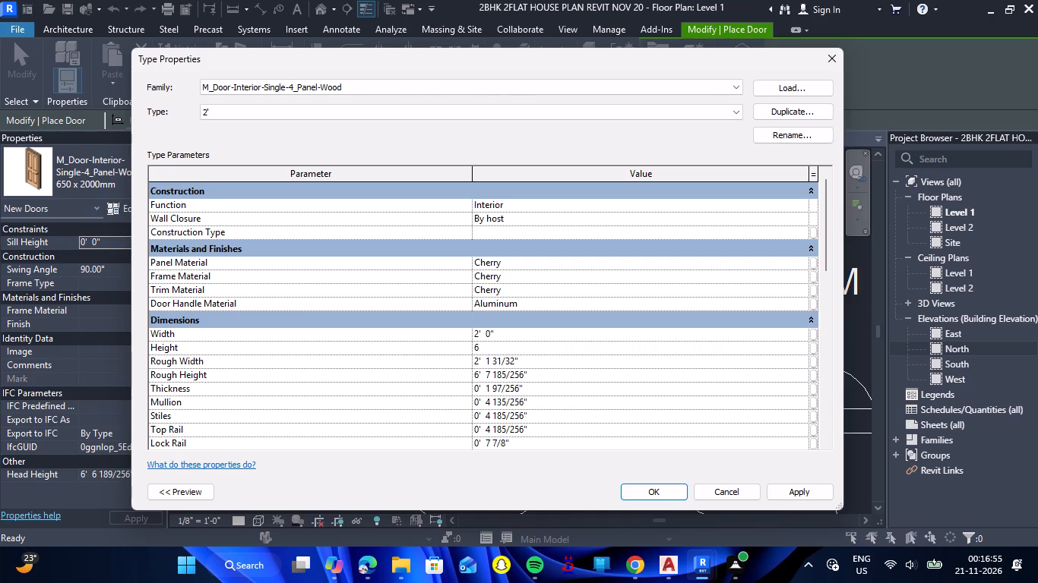
key(Return)
click(654, 493)
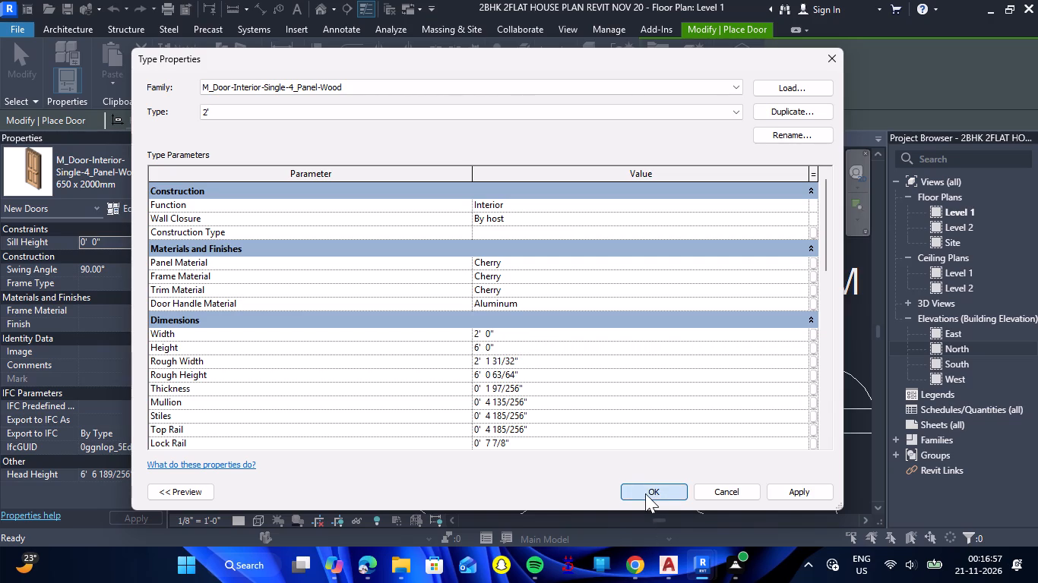
Place a 2' four-panel door in each puja room's outer side wall, centred about 1'-4" to 1'-5" from the rear wall.
scroll(414, 228, up, 3)
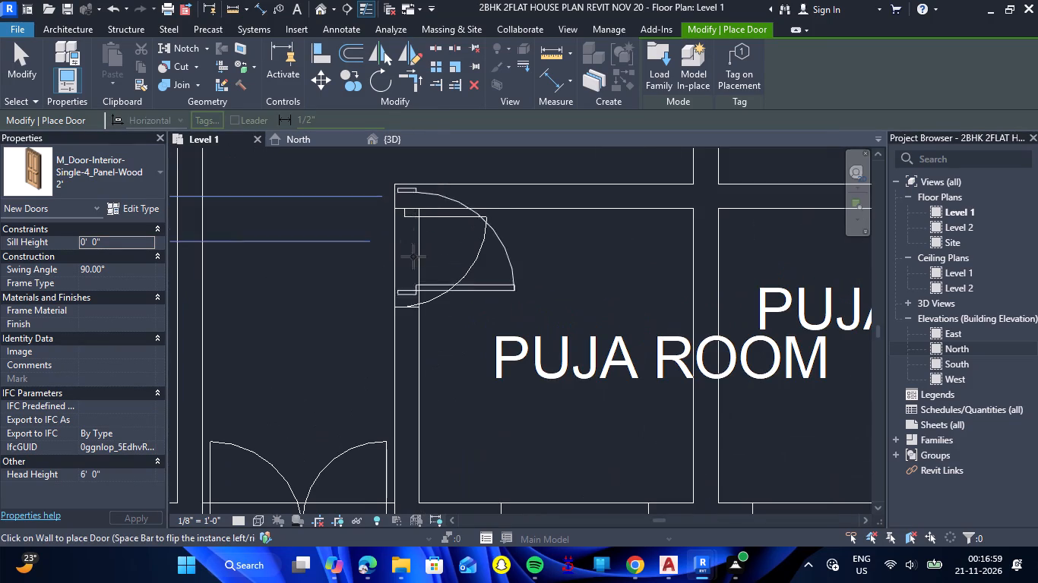
click(391, 260)
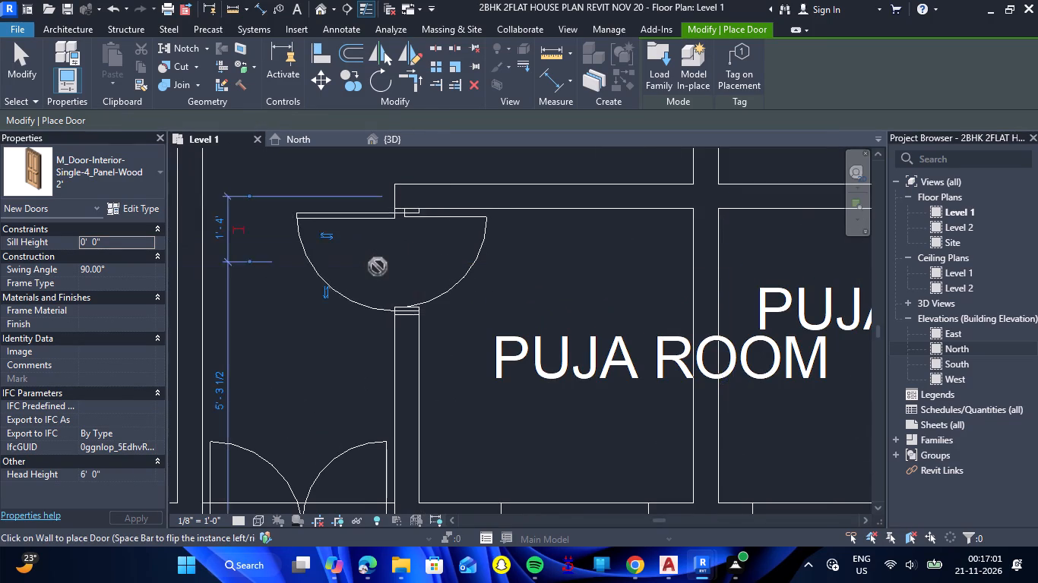
scroll(377, 266, down, 5)
scroll(706, 261, up, 5)
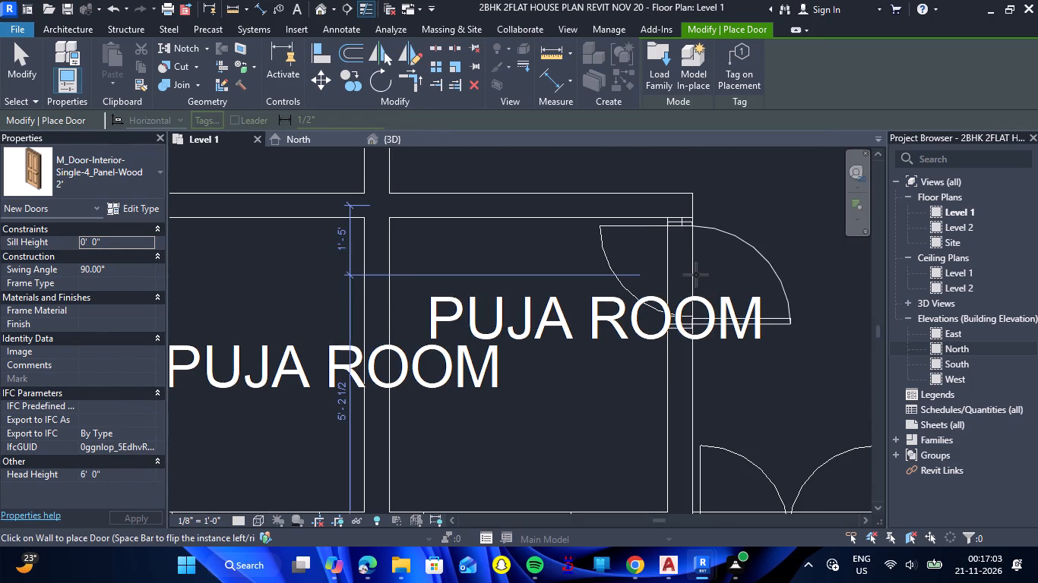
click(696, 276)
scroll(710, 284, down, 6)
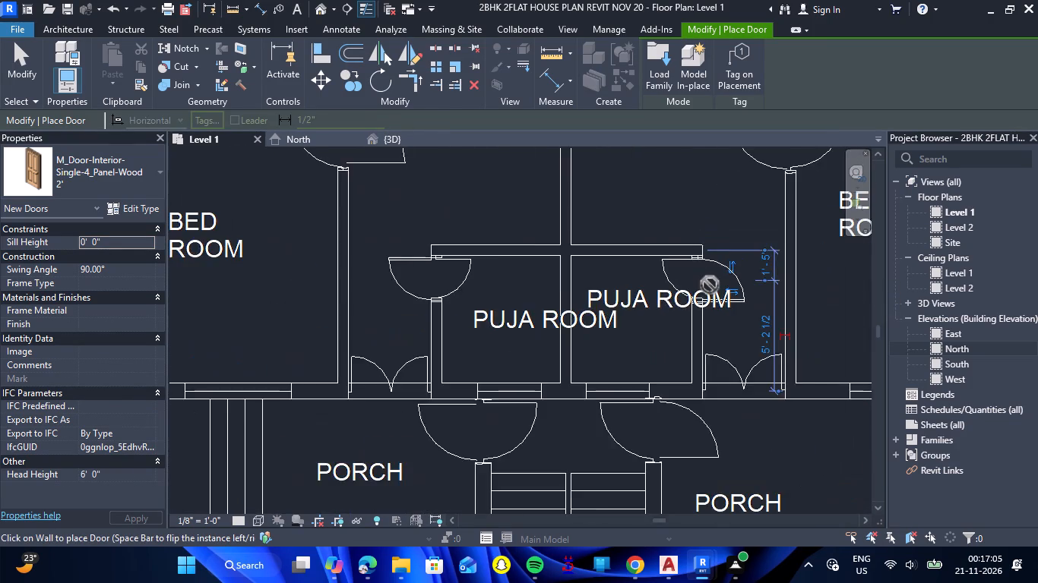
Place 2' four-panel doors in the left flat's toilet and bath walls, each centred about 1'-4" from the adjoining corner wall.
scroll(710, 285, down, 5)
scroll(650, 253, down, 4)
scroll(549, 175, up, 13)
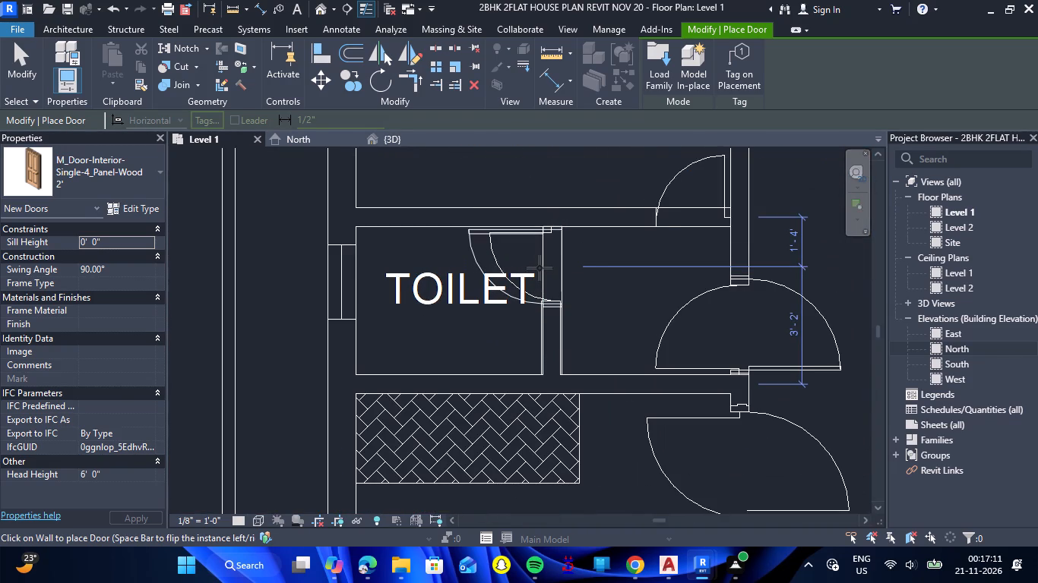
click(540, 268)
scroll(521, 284, down, 3)
scroll(632, 219, up, 4)
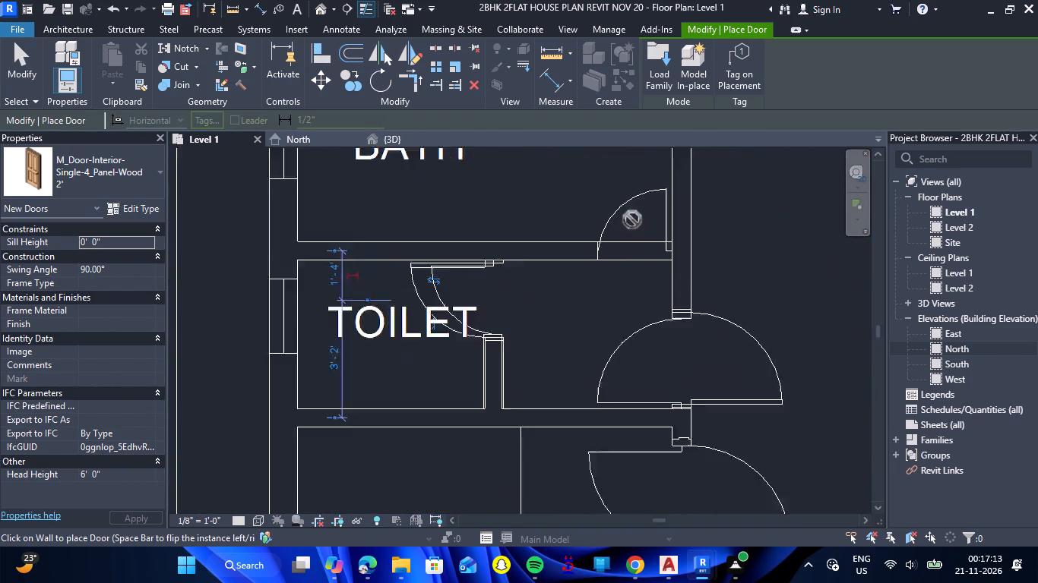
scroll(632, 219, up, 1)
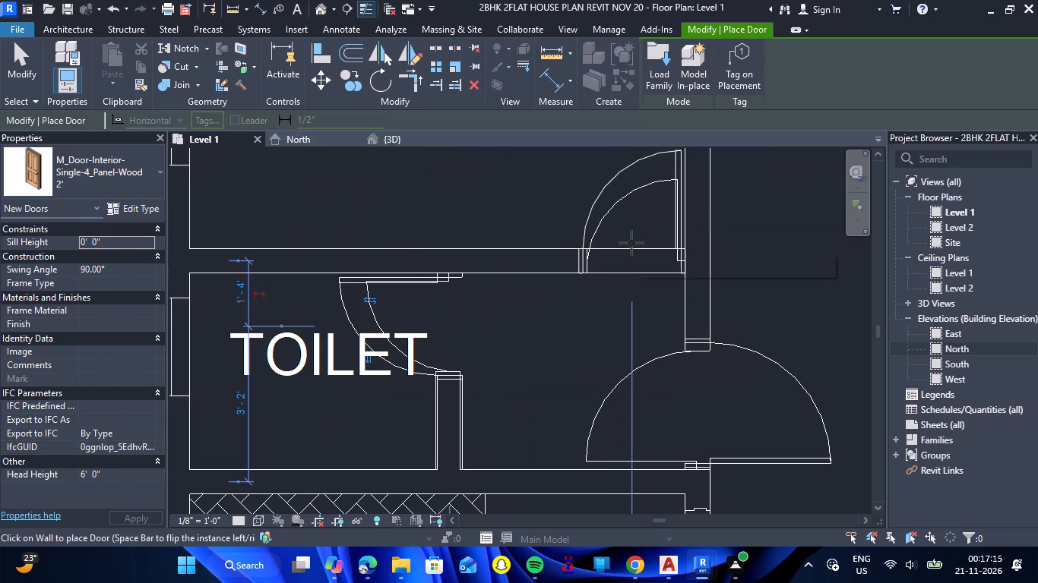
click(631, 244)
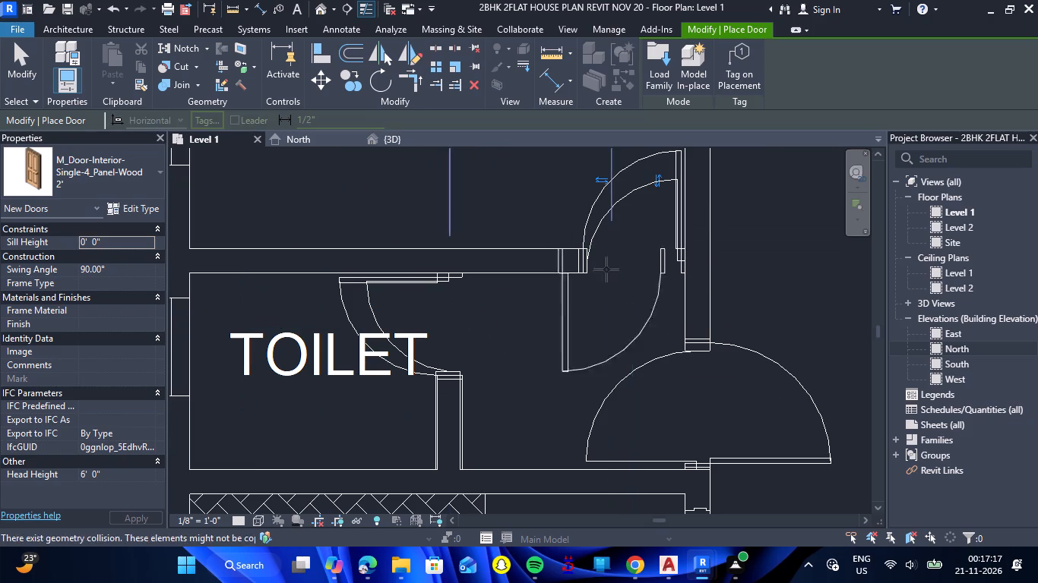
scroll(606, 275, down, 13)
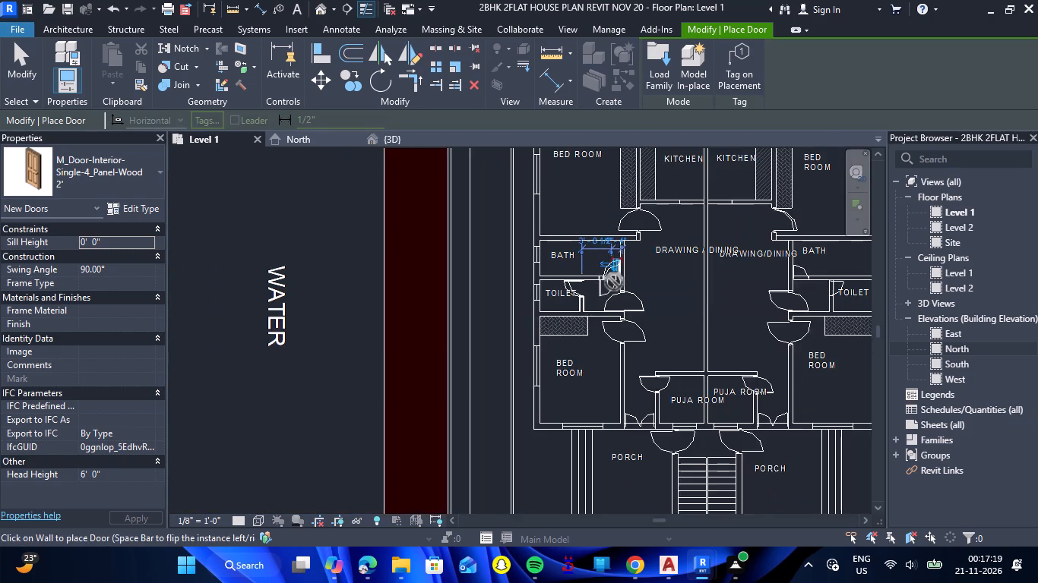
Place 2' four-panel doors in the right flat's toilet and bath walls, each centred about 1'-5" from the adjoining corner wall.
scroll(614, 282, down, 2)
scroll(790, 279, up, 6)
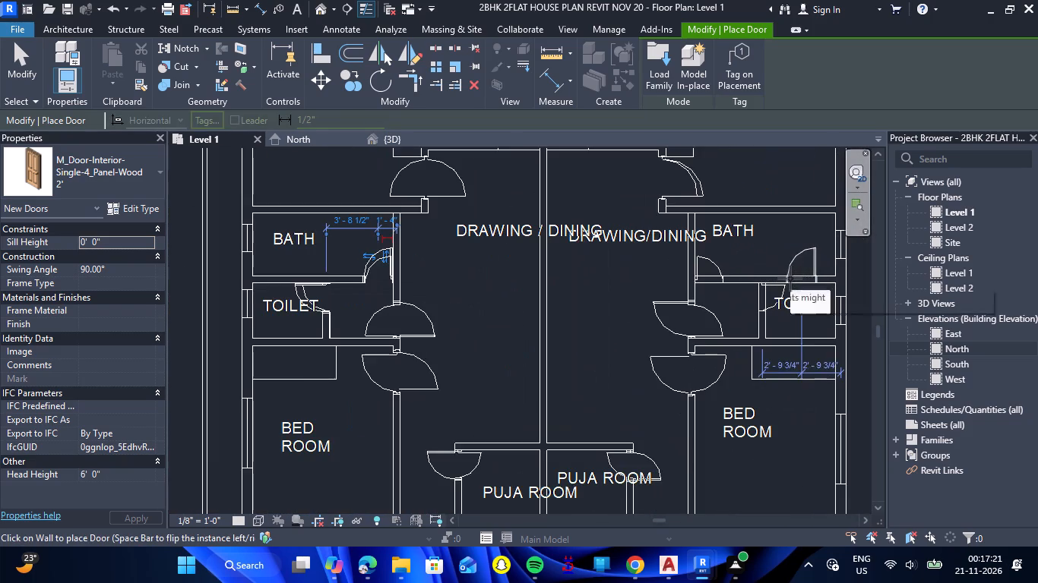
scroll(789, 279, up, 6)
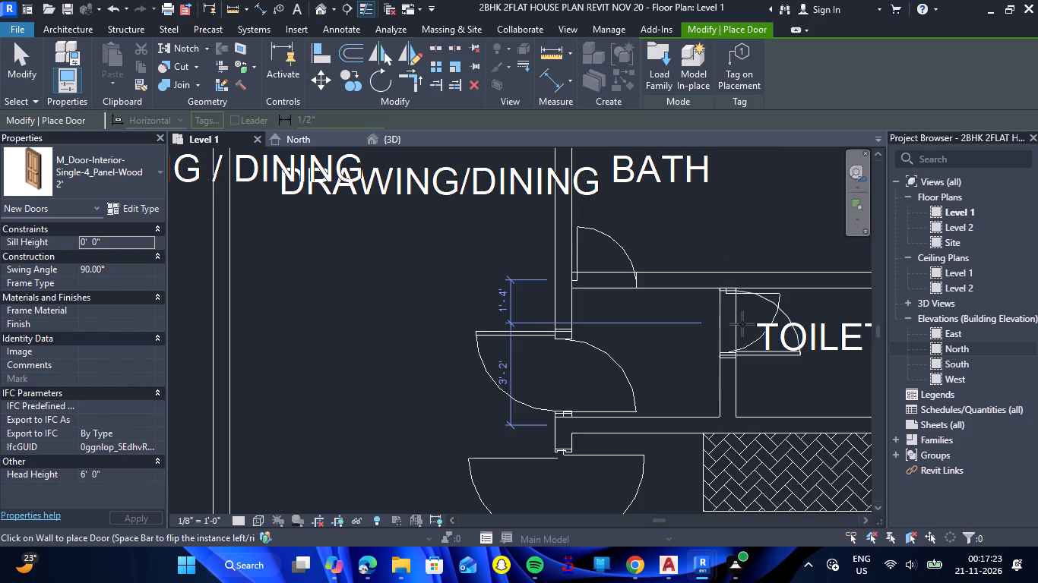
scroll(742, 324, up, 3)
click(738, 327)
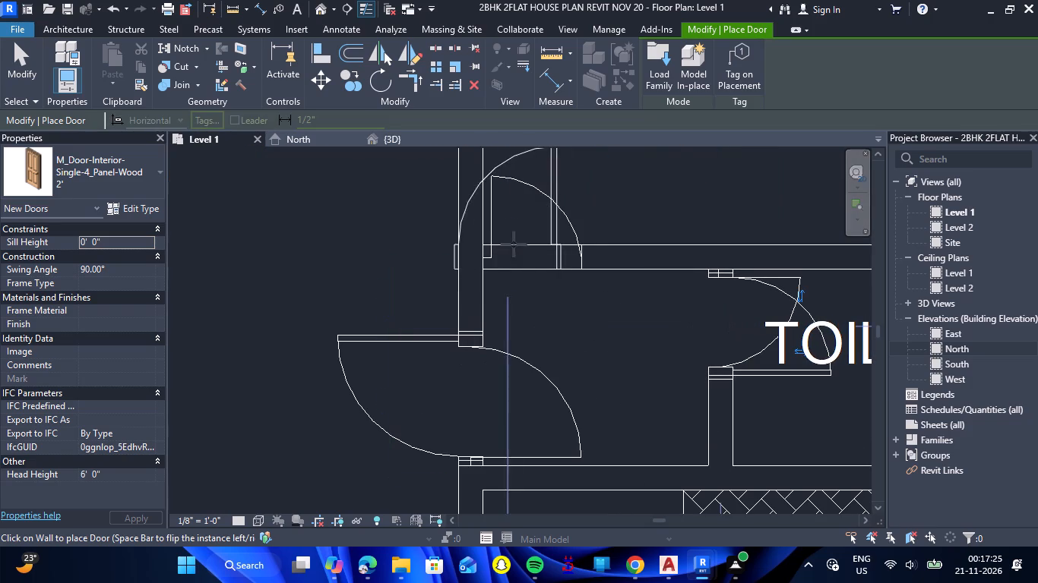
click(539, 250)
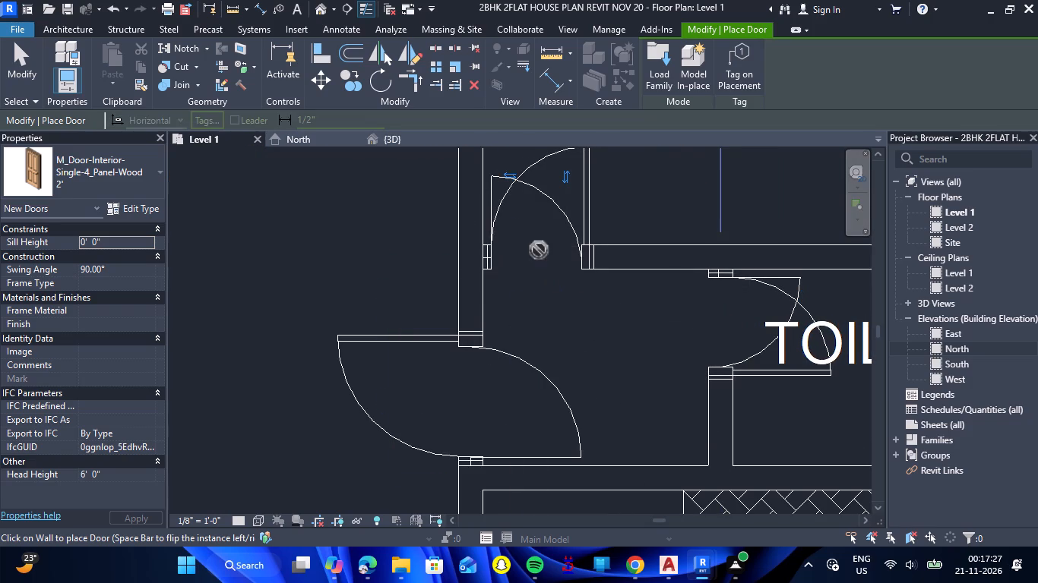
scroll(568, 305, down, 7)
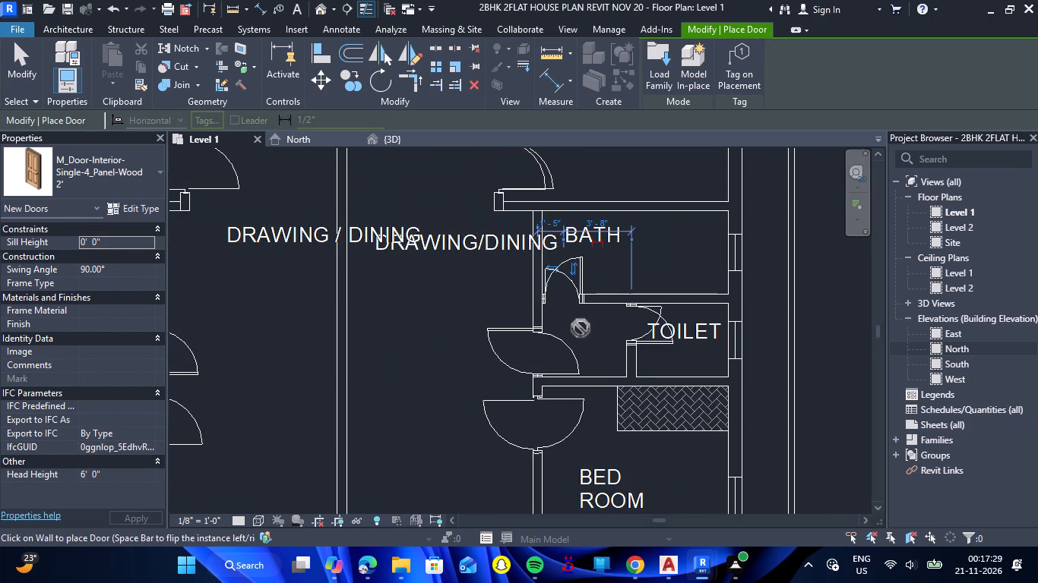
key(Escape)
scroll(580, 323, down, 1)
key(Escape)
Flip the right flat's bath, toilet and passage doors so their swings match the CAD plan.
scroll(581, 269, up, 5)
click(581, 269)
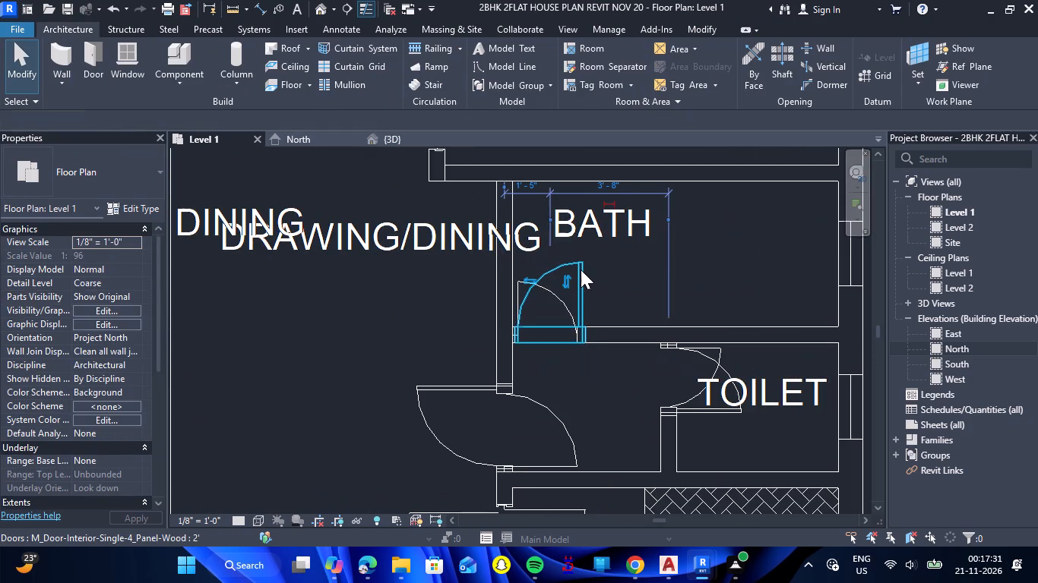
key(space)
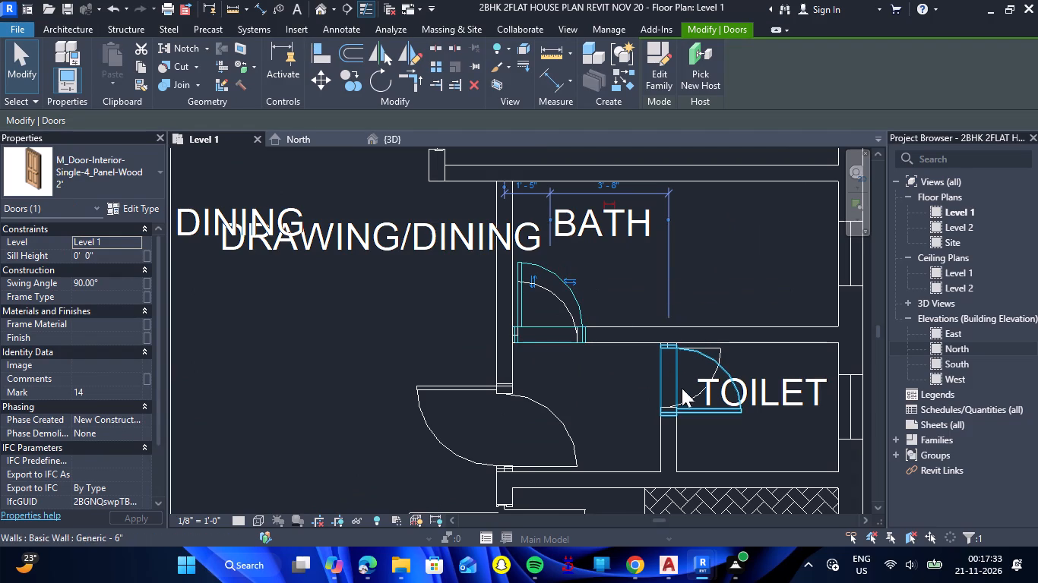
click(736, 410)
key(space)
scroll(736, 410, down, 2)
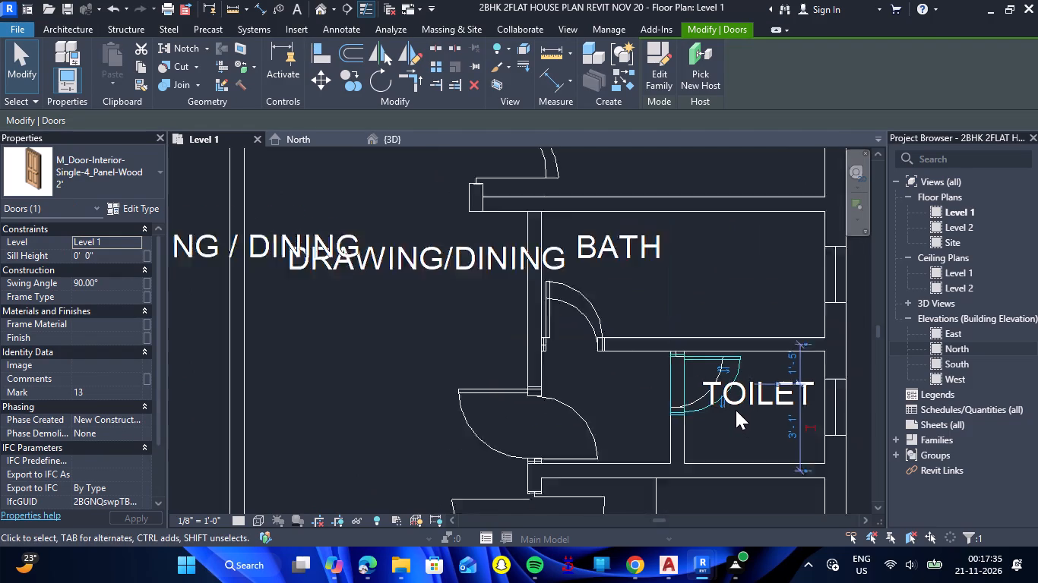
scroll(736, 410, down, 1)
click(543, 418)
key(space)
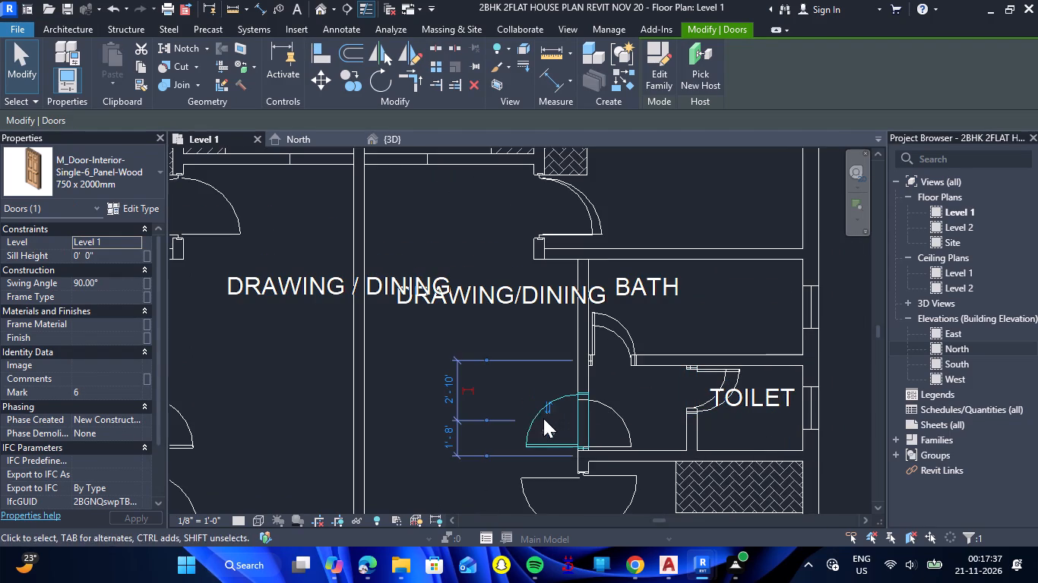
key(space)
scroll(499, 409, down, 2)
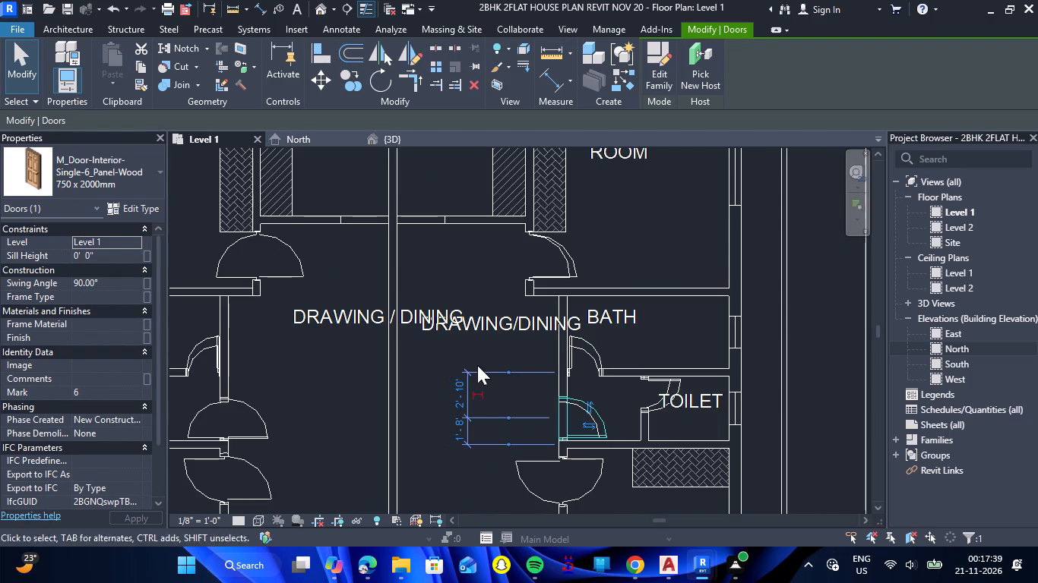
Flip the left flat's rear bedroom, passage and front bedroom doors so they swing inward as on the CAD plan.
click(304, 272)
key(space)
key(space)
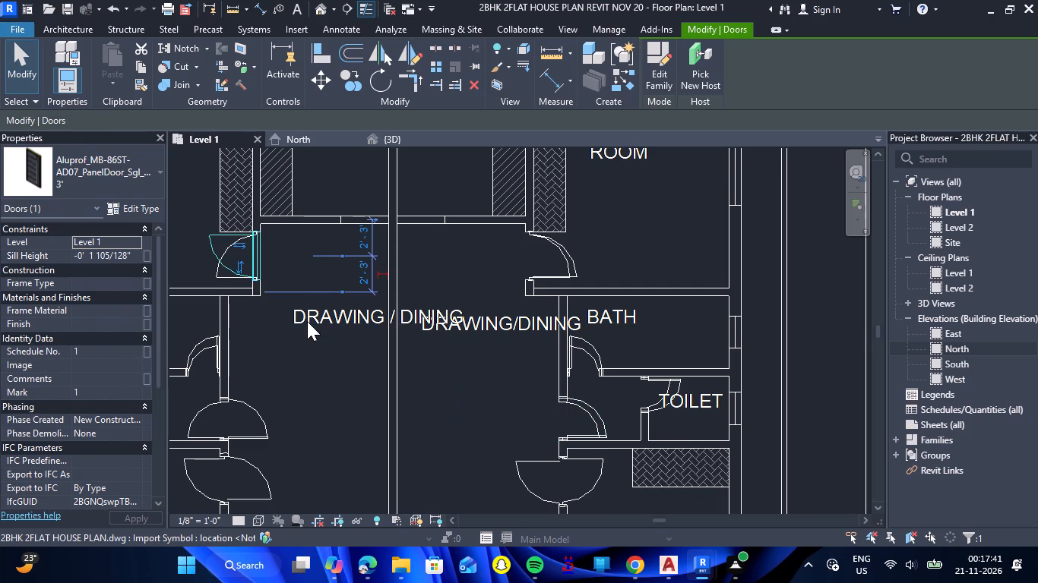
key(space)
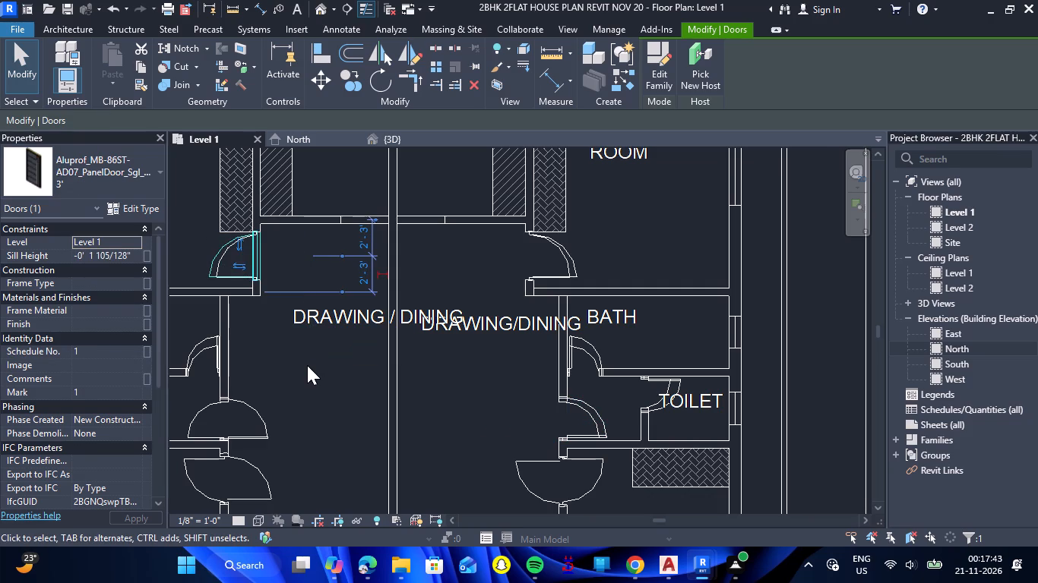
scroll(307, 365, down, 4)
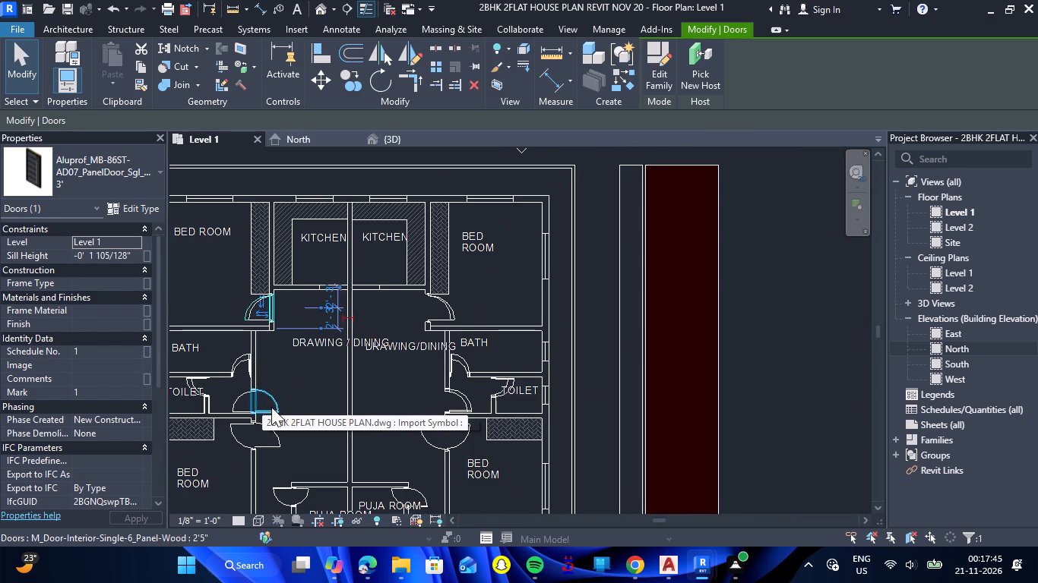
click(277, 409)
key(space)
key(space)
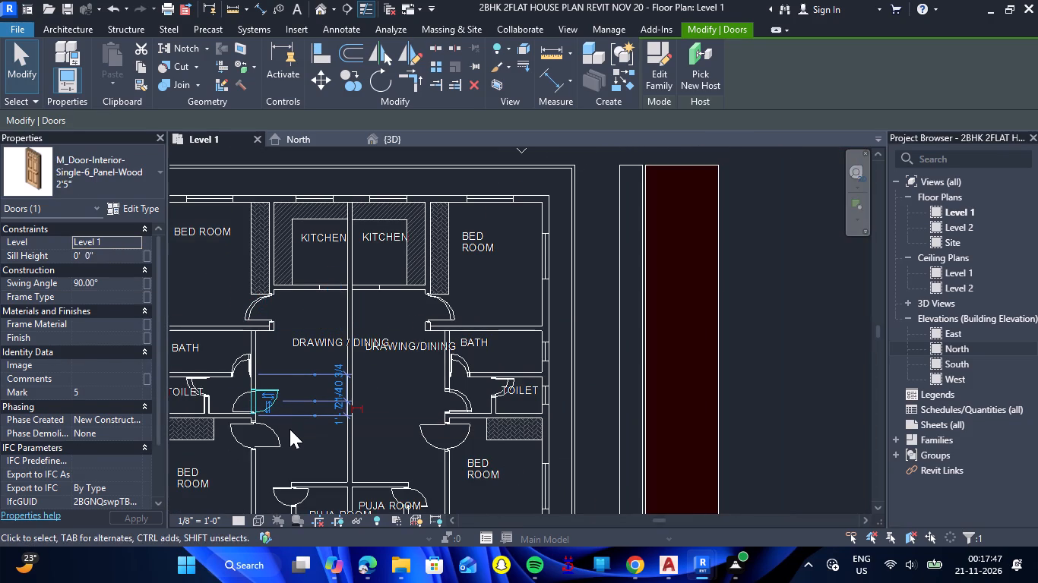
key(space)
click(279, 445)
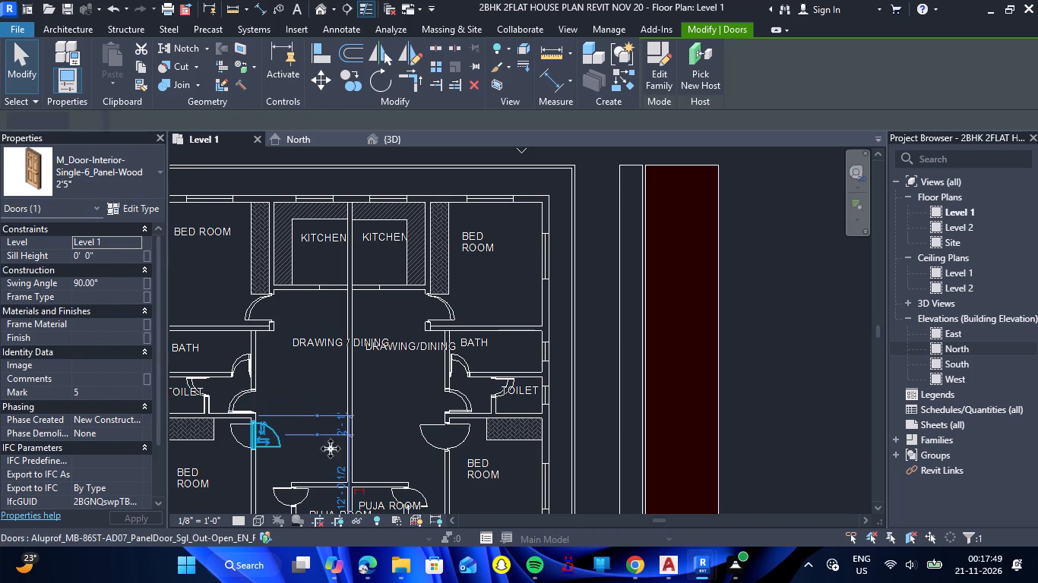
key(space)
key(space)
scroll(293, 369, down, 2)
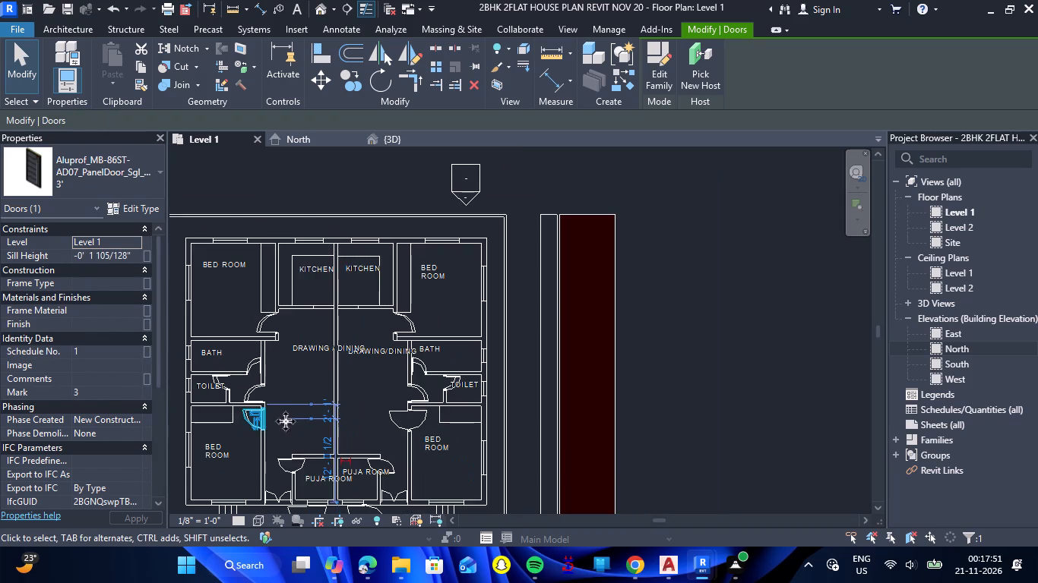
scroll(282, 457, up, 4)
Flip both puja room doors so they open into the puja rooms as on the CAD plan.
click(280, 471)
key(space)
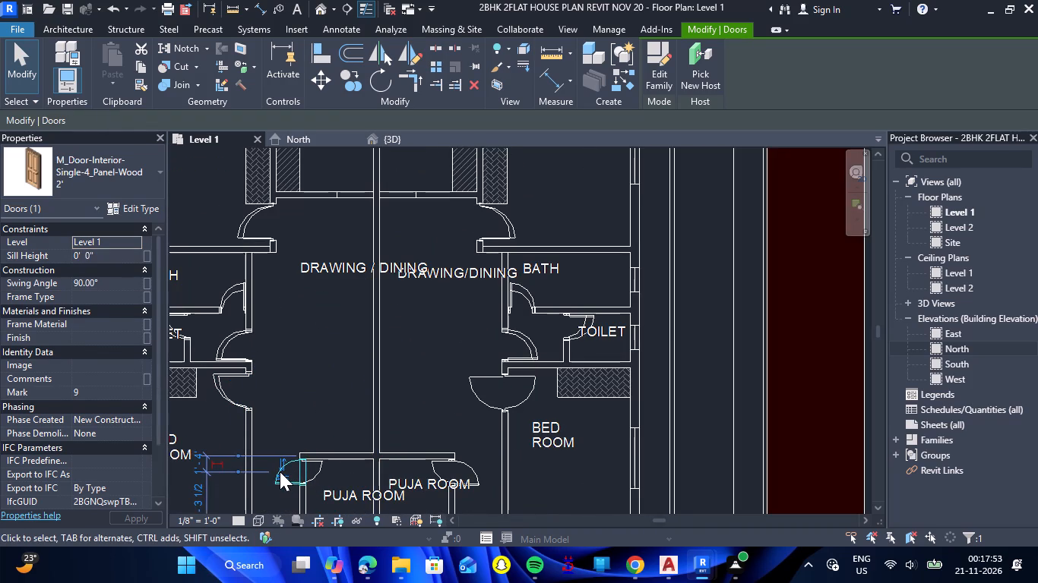
key(space)
key(space)
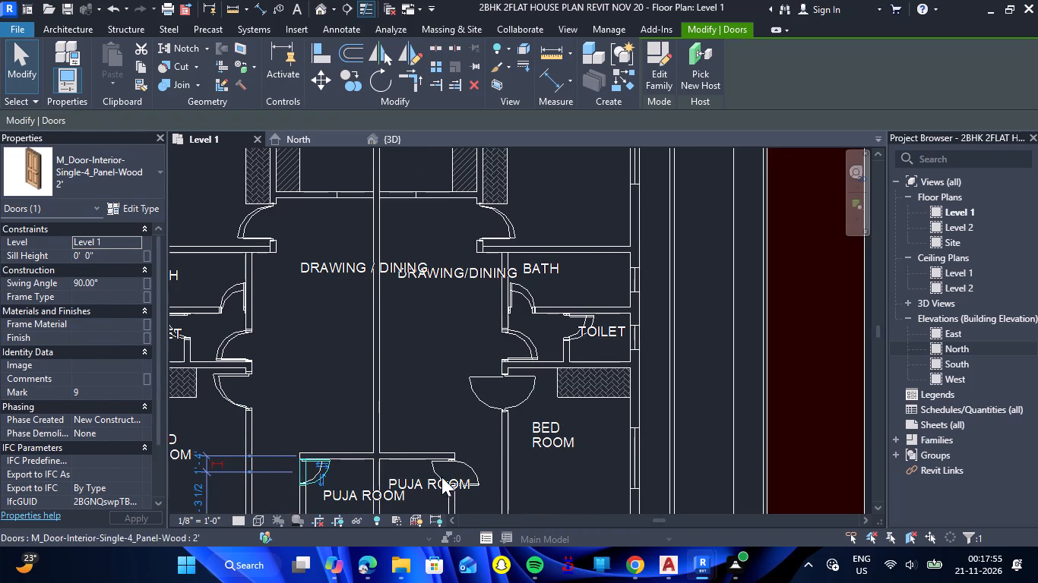
click(469, 466)
key(space)
key(space)
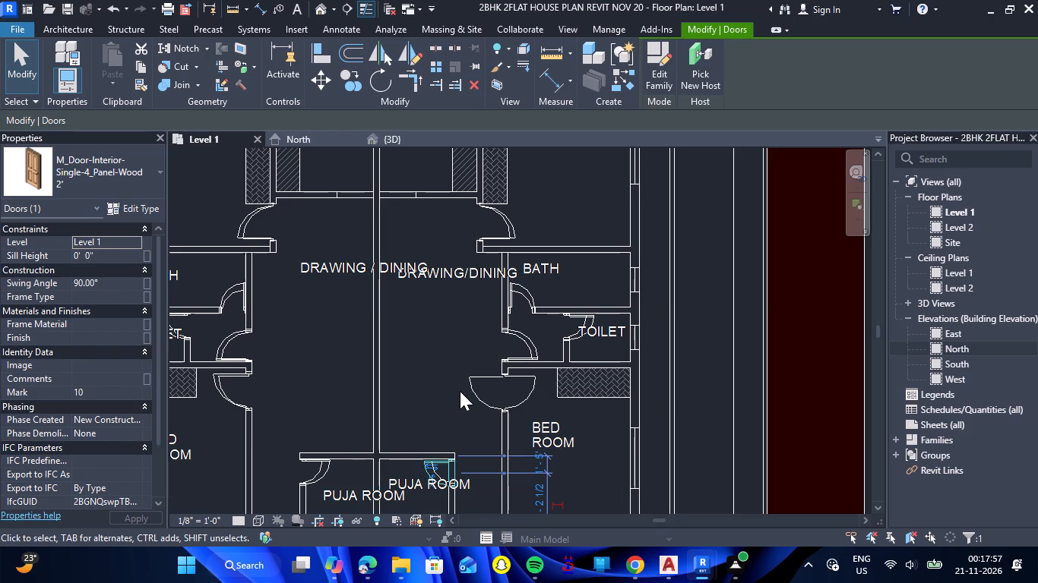
Flip the right flat's front bedroom door so it opens into the bedroom as on the CAD plan.
click(468, 388)
key(space)
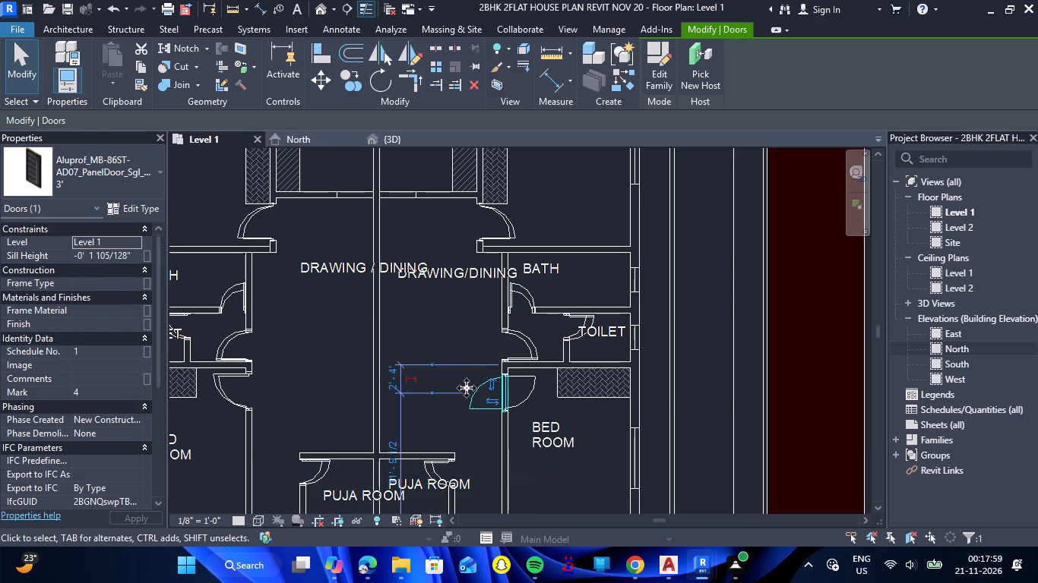
key(space)
key(space)
Flip the two 3' porch-side doors so they open into the staircase area as on the CAD plan.
scroll(470, 383, down, 5)
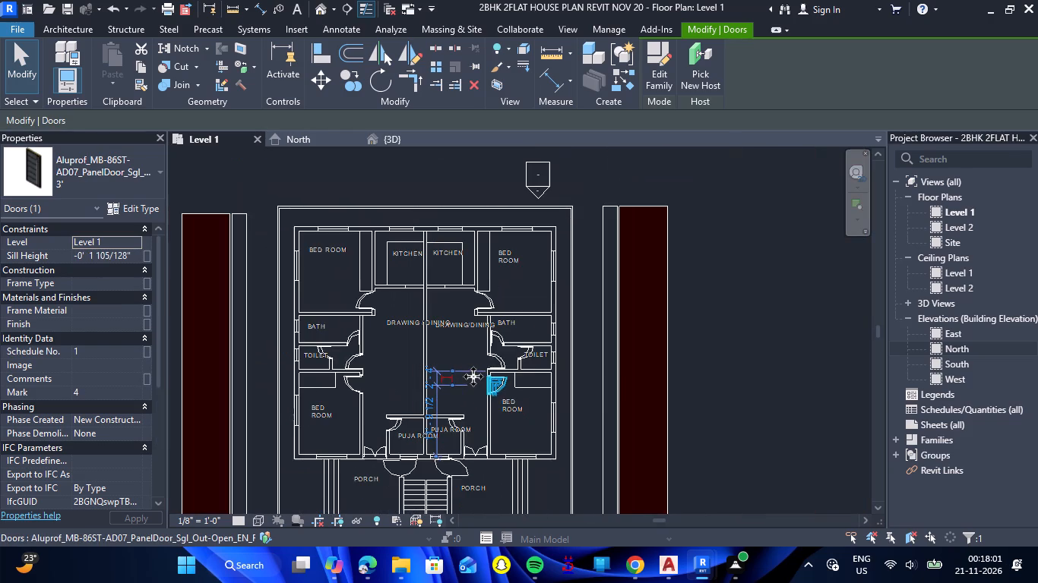
scroll(396, 484, up, 5)
click(392, 467)
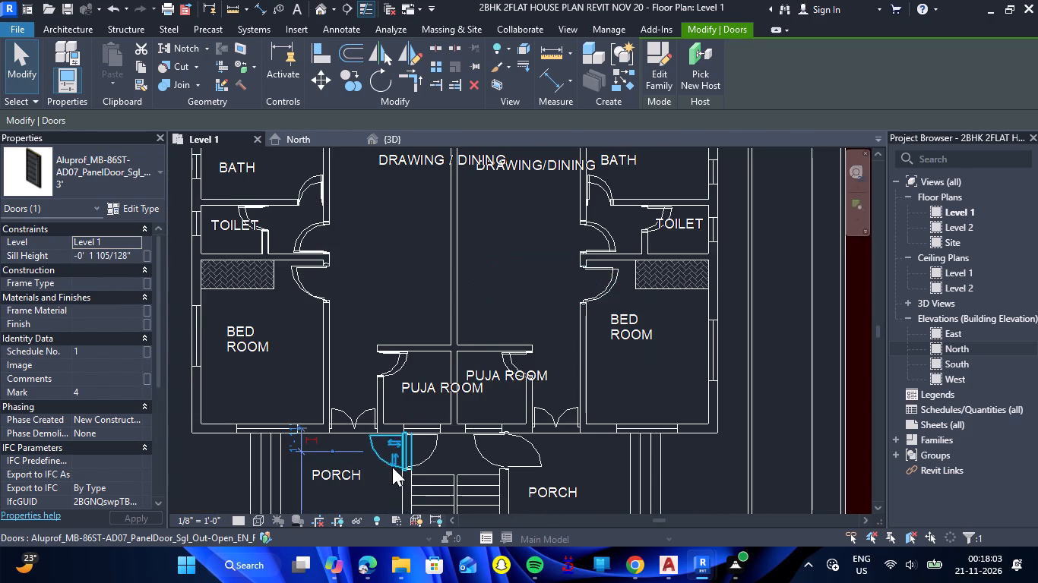
key(space)
key(space)
key(space)
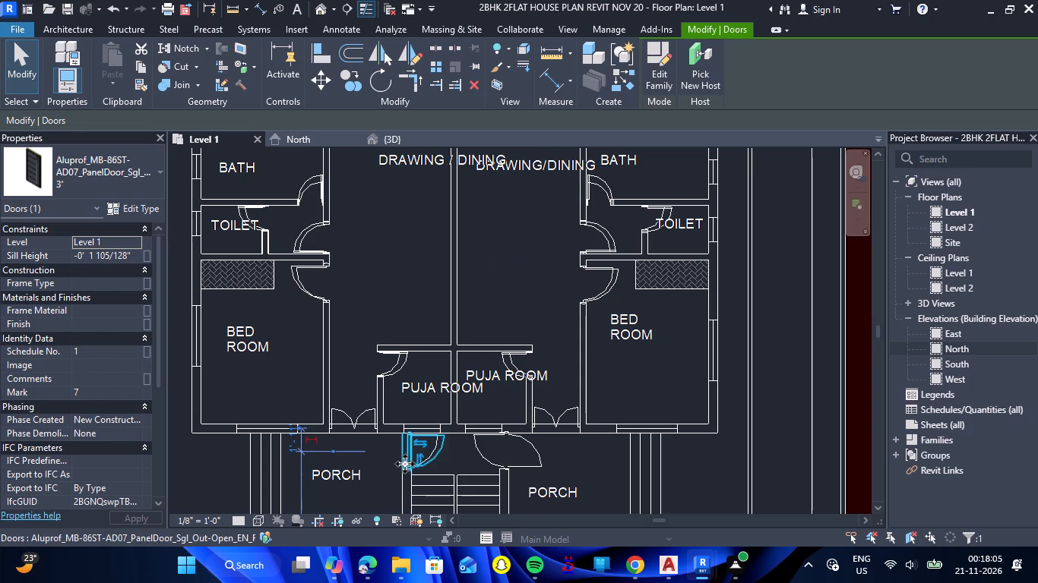
click(543, 464)
key(space)
key(space)
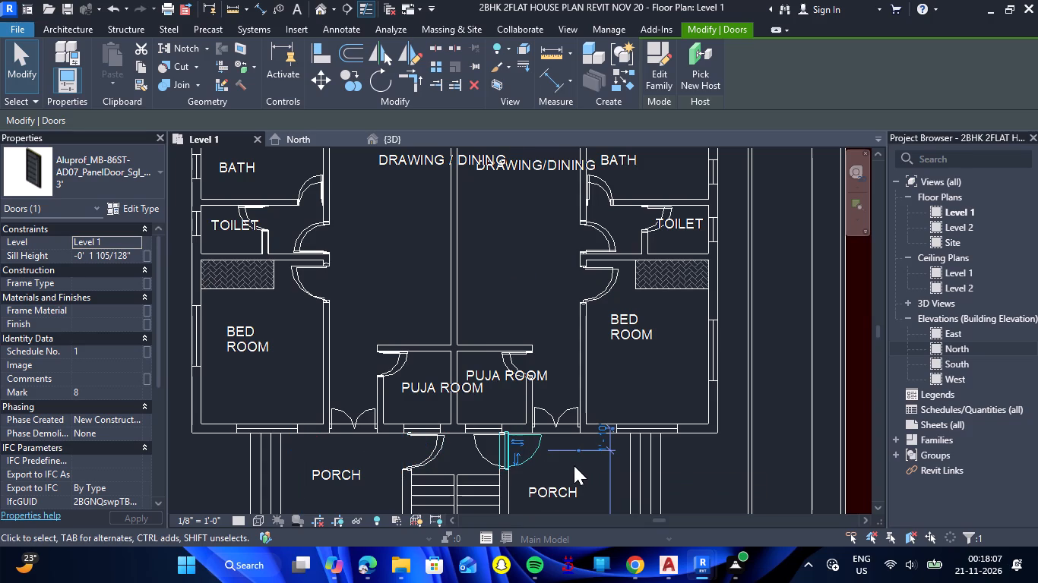
key(Escape)
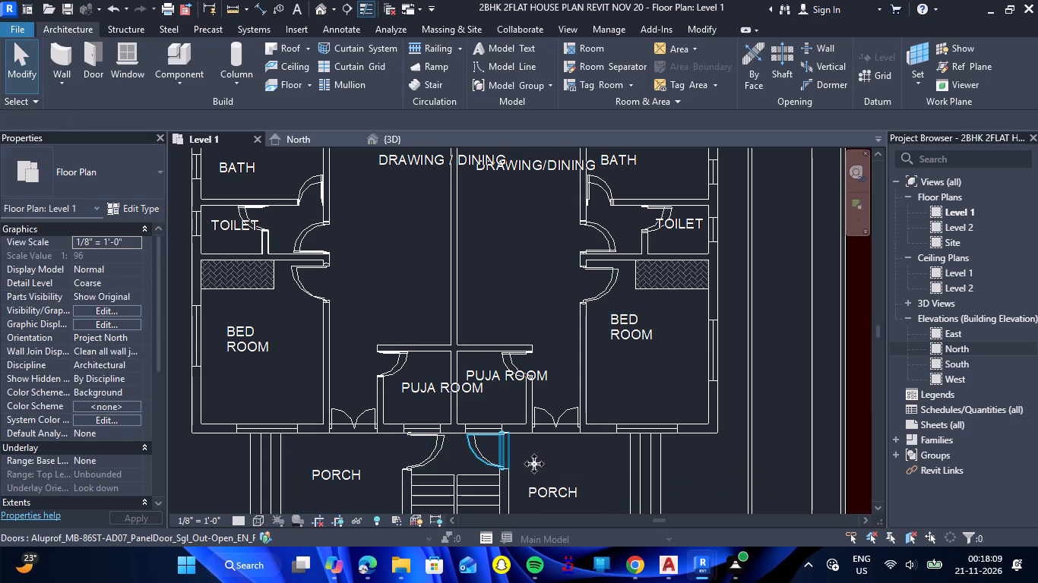
scroll(543, 456, down, 2)
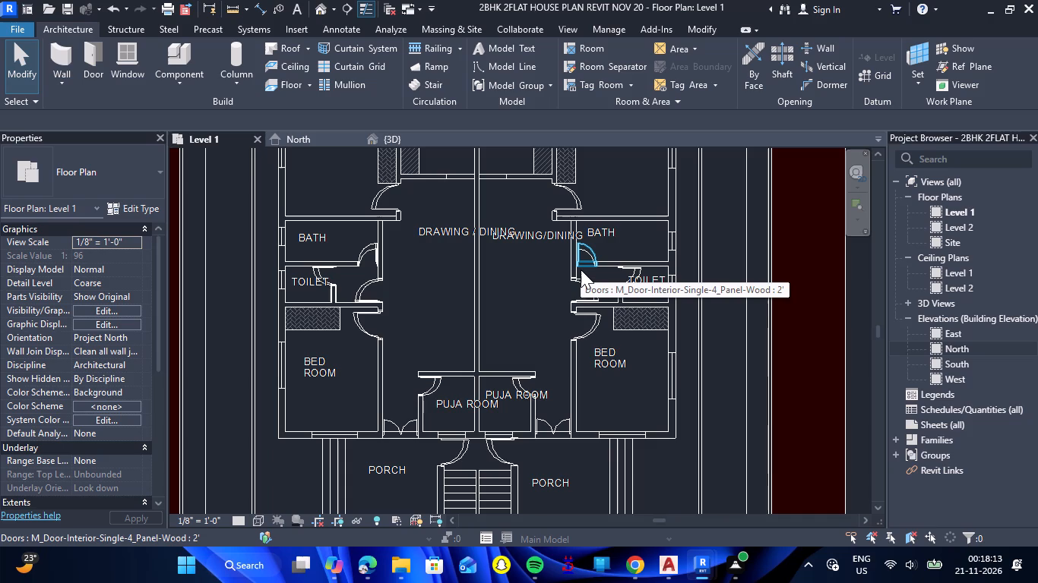
Load the door family ExtSgl w Side Panel from the desktop's Revit 2024 folder for door placement.
scroll(581, 269, down, 2)
scroll(445, 399, up, 2)
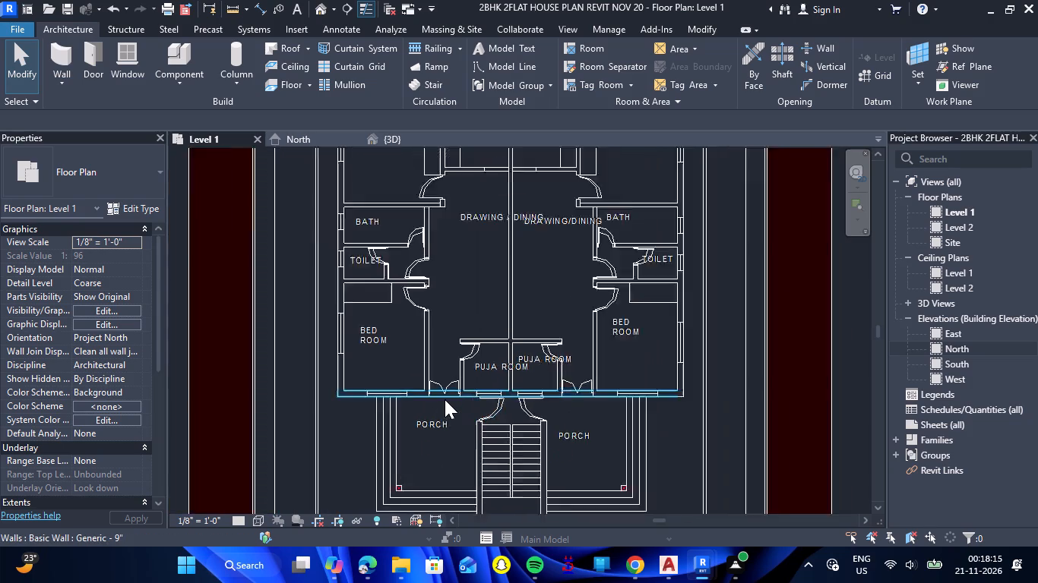
scroll(445, 399, up, 6)
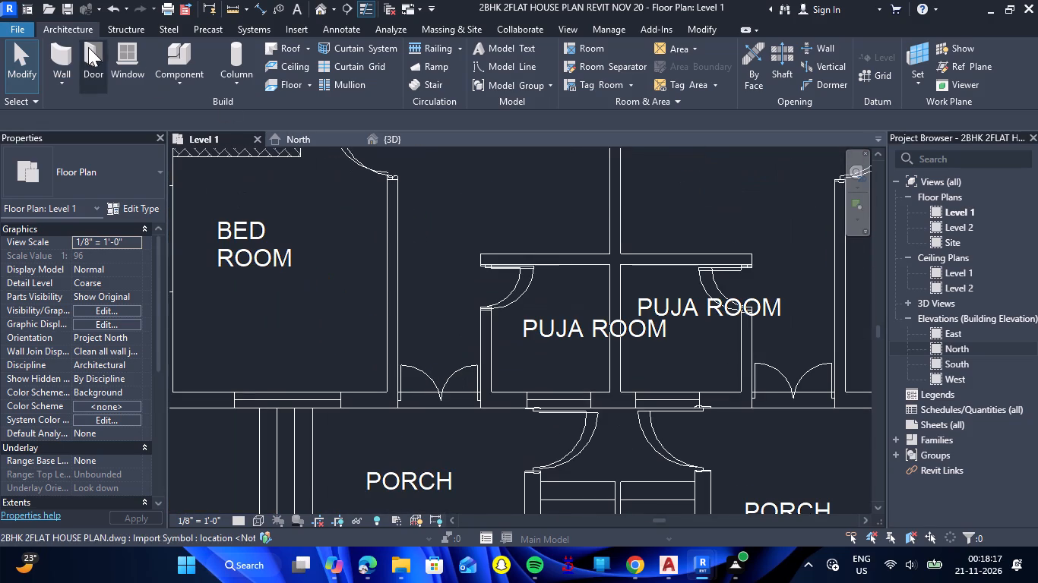
click(87, 45)
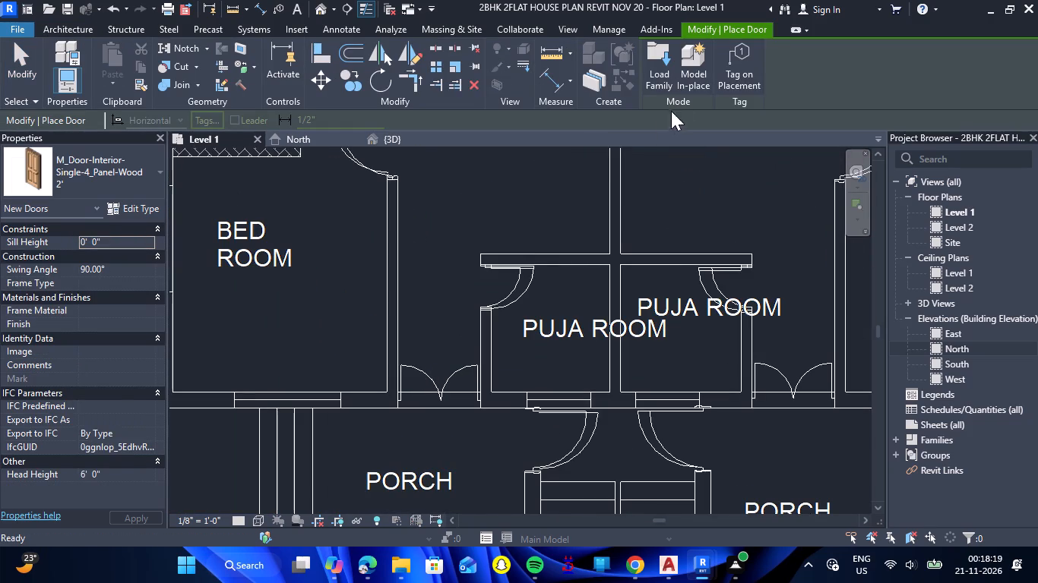
click(663, 75)
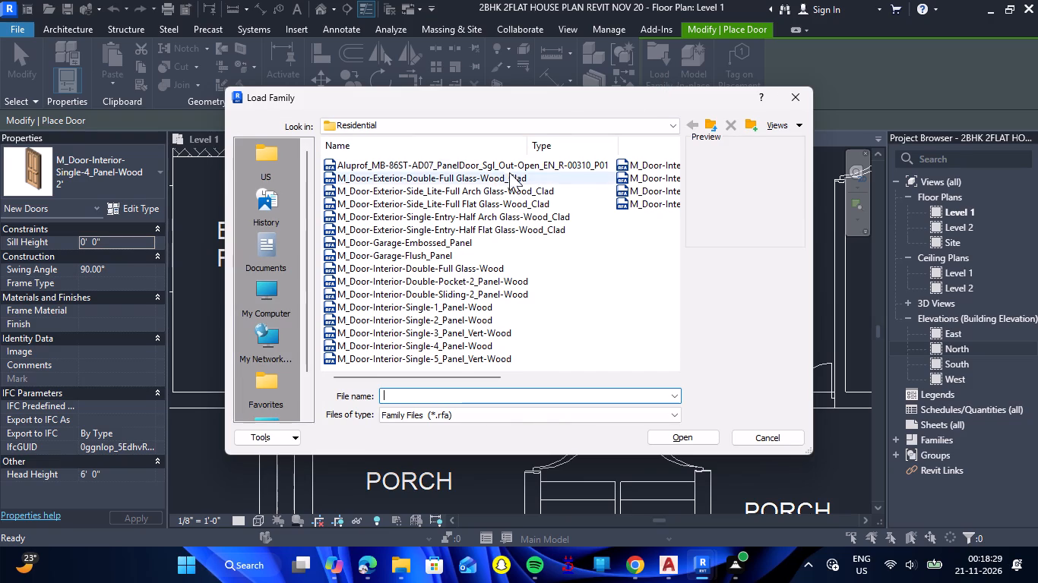
scroll(245, 304, down, 2)
click(261, 383)
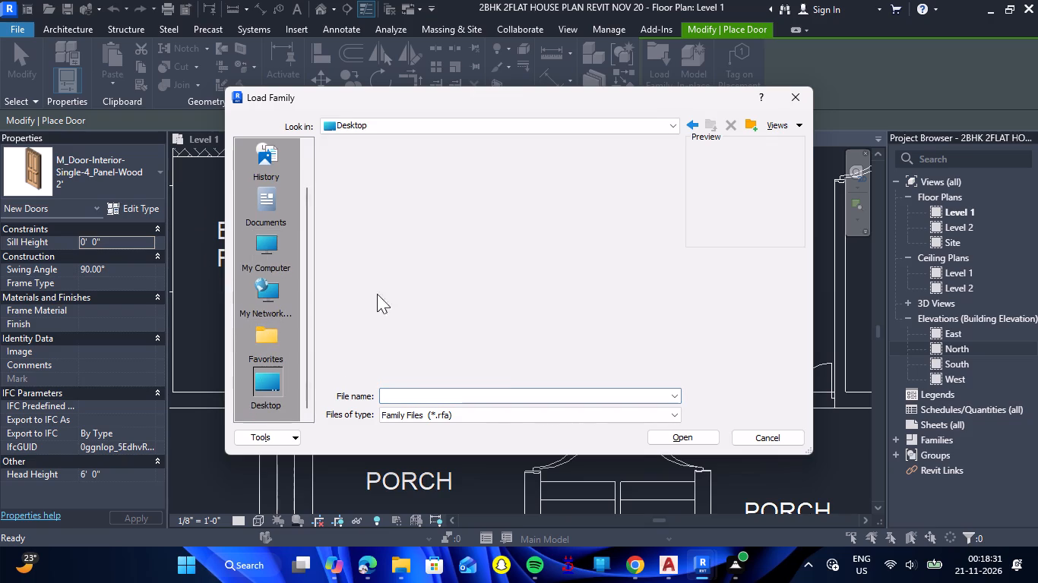
double_click(543, 216)
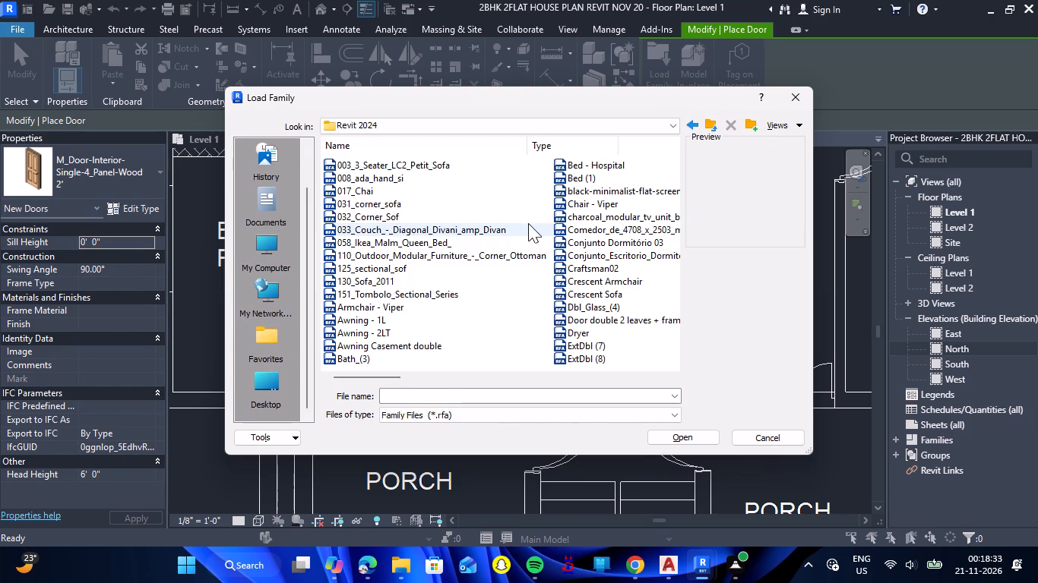
click(579, 354)
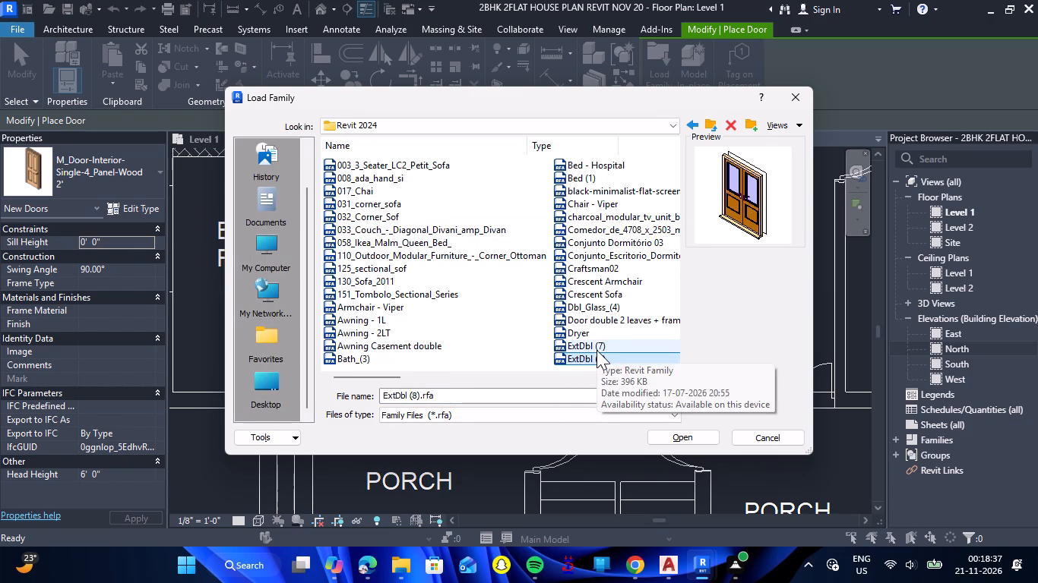
key(Down)
key(Down)
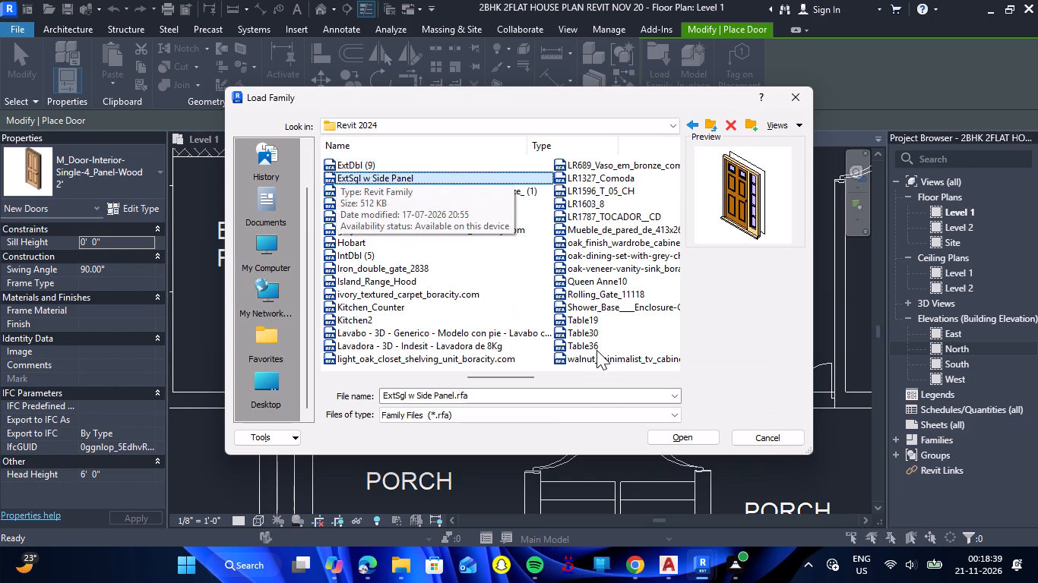
click(509, 178)
click(509, 178)
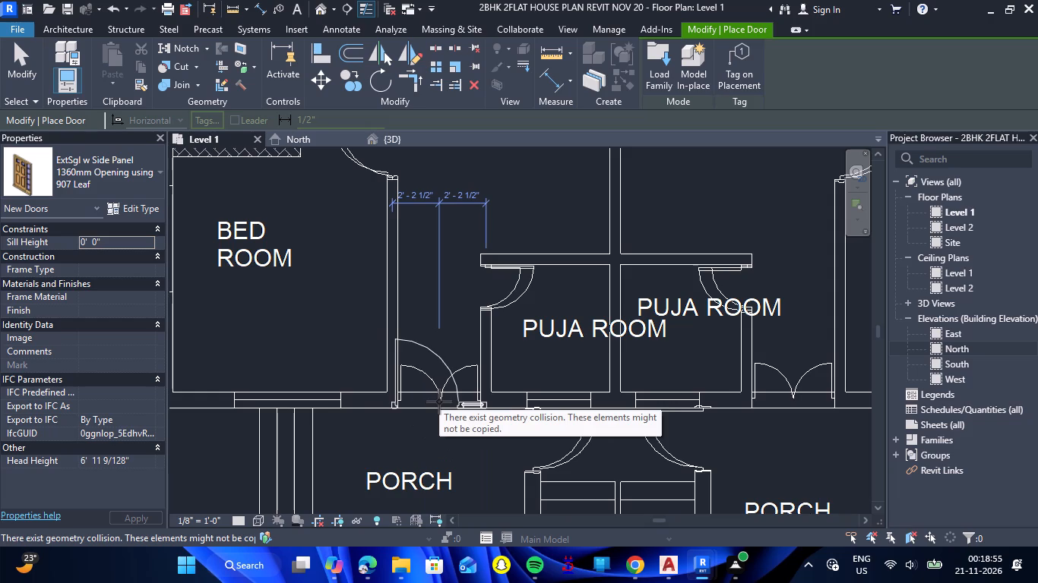
Set the ExtSgl w Side Panel door type's height to 6' and width to 3'11".
click(141, 212)
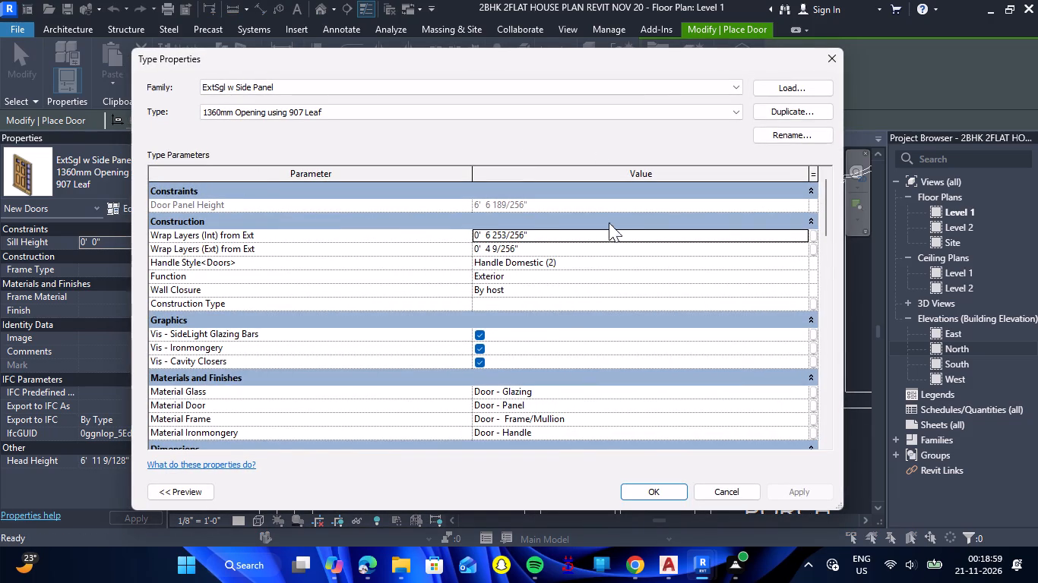
scroll(552, 279, down, 2)
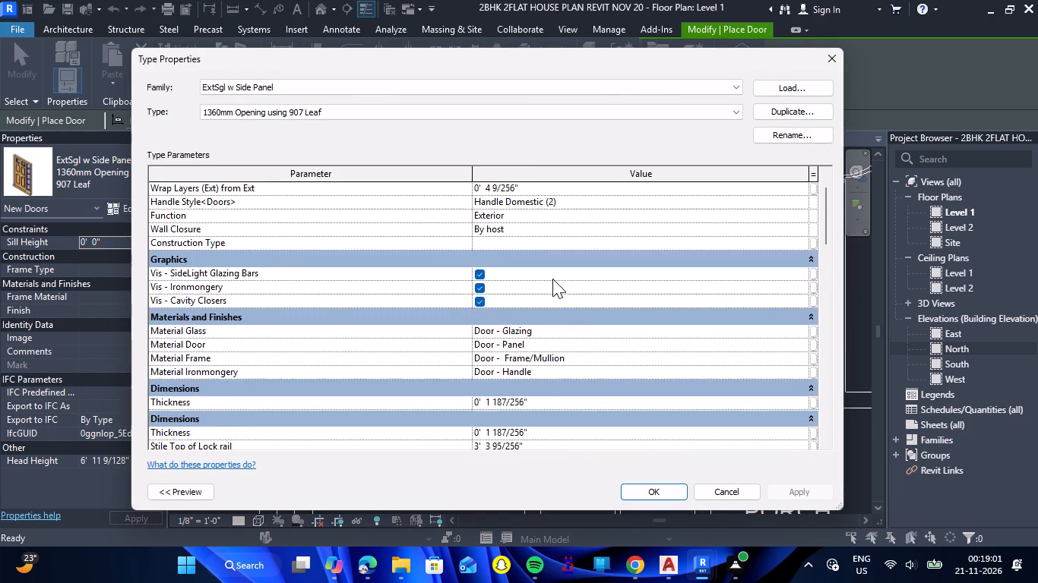
scroll(552, 279, down, 7)
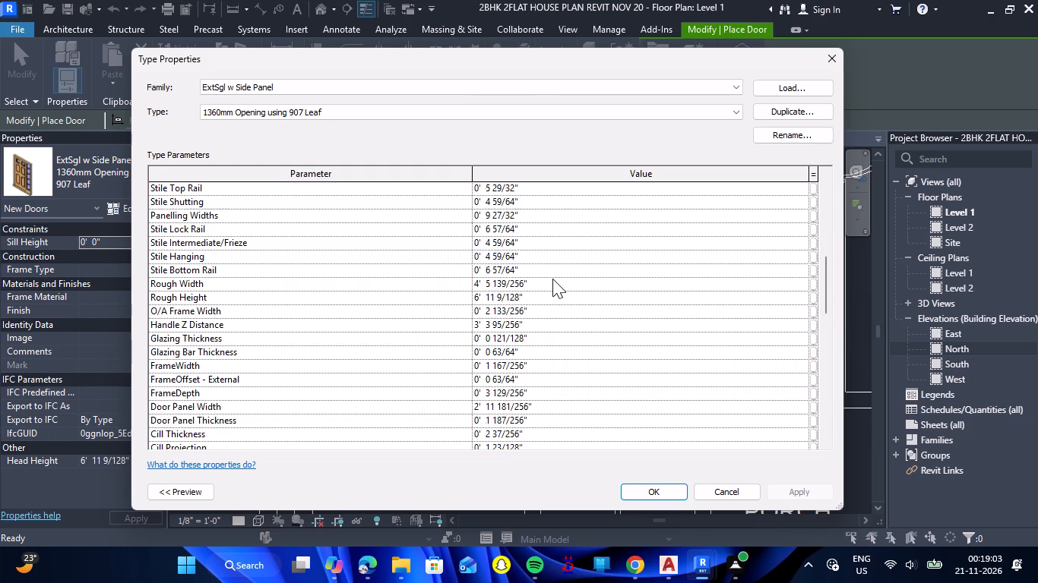
scroll(552, 279, down, 3)
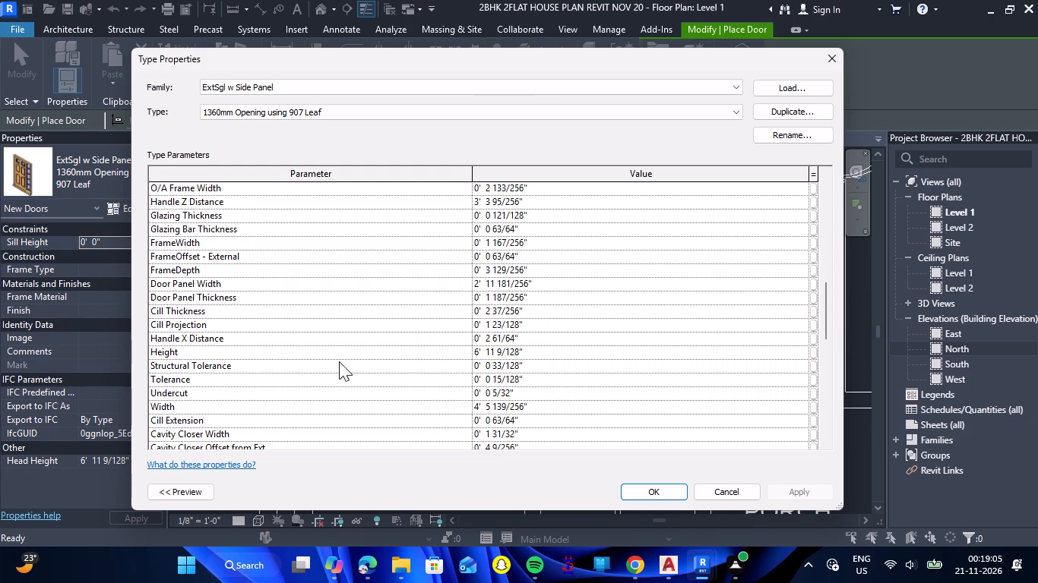
click(555, 357)
text(6')
key(Return)
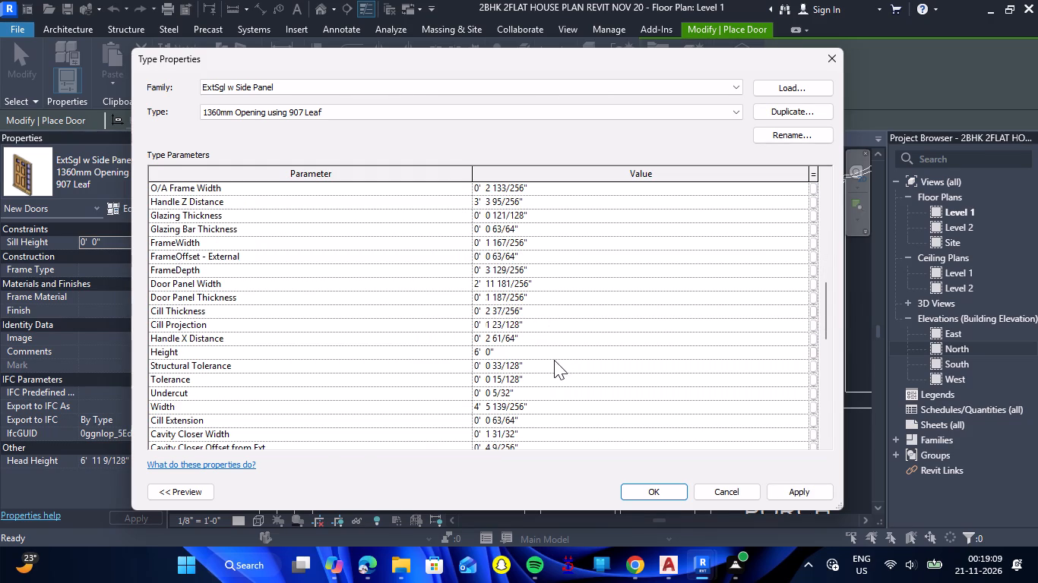
scroll(554, 360, down, 1)
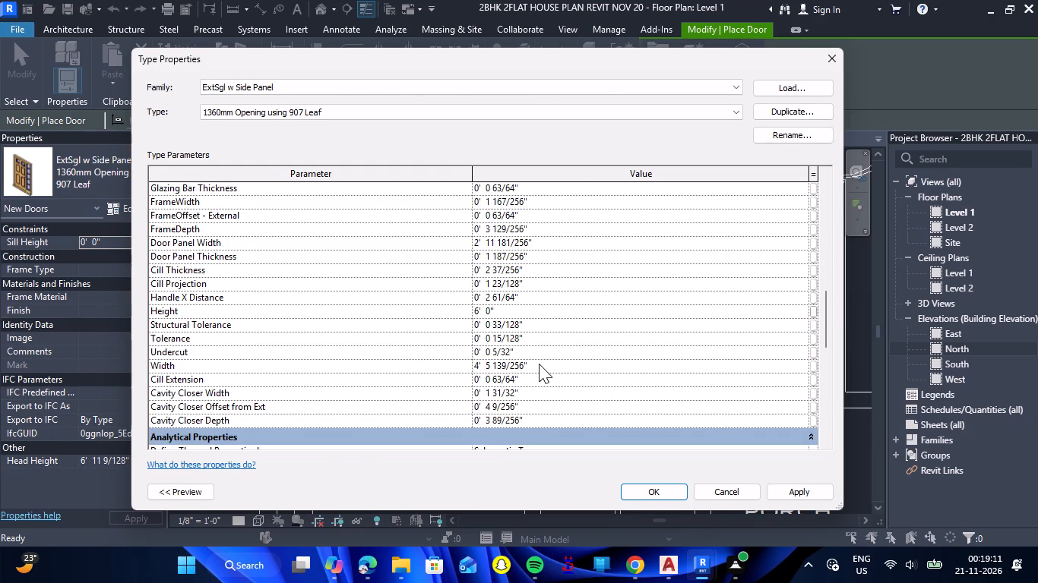
click(539, 364)
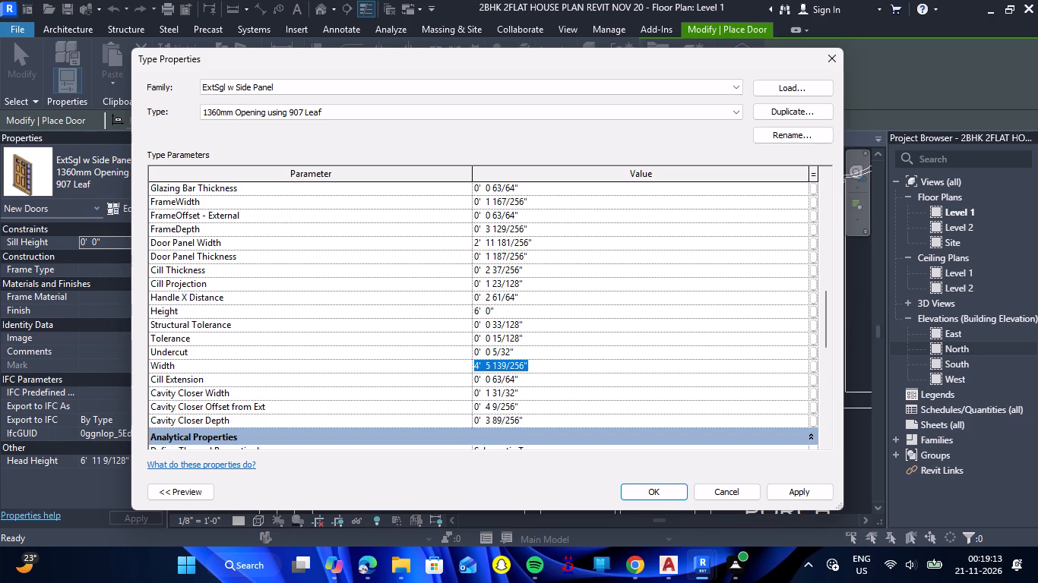
text(3'11")
key(Return)
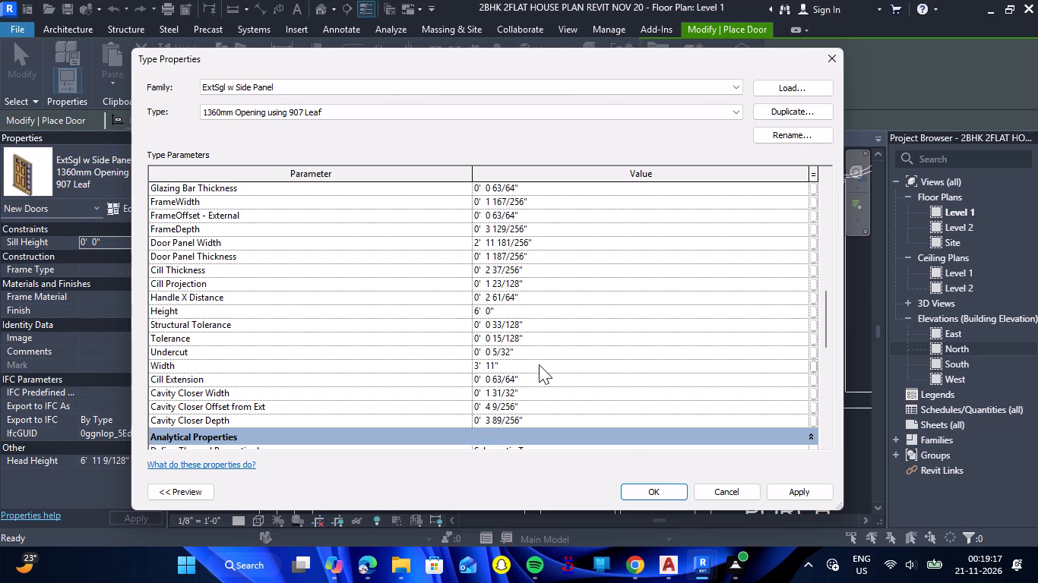
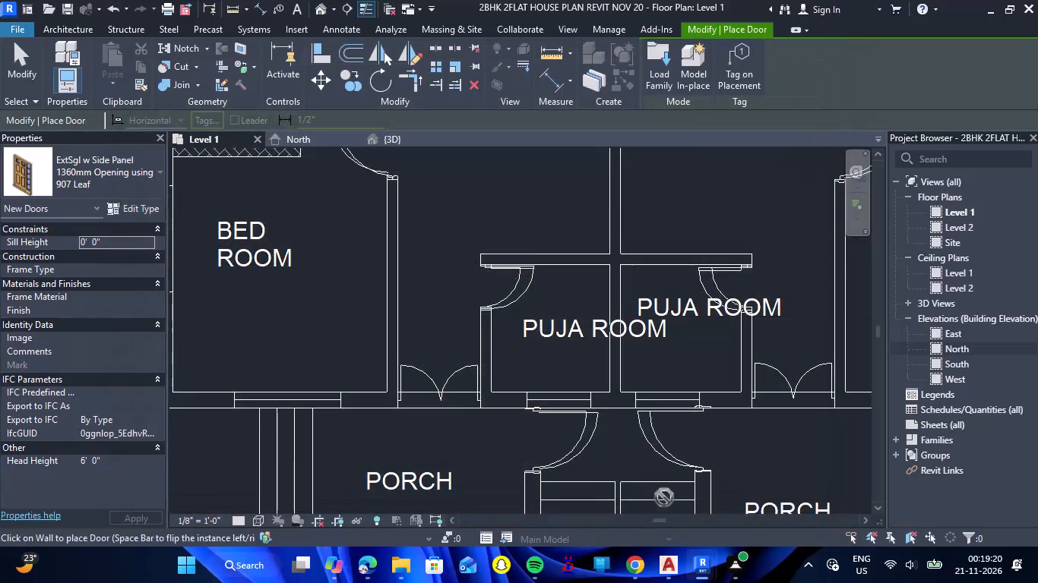
Place the ExtSgl w Side Panel door in both flats' main entrance openings beside the puja rooms, following the CAD plan.
scroll(423, 403, up, 4)
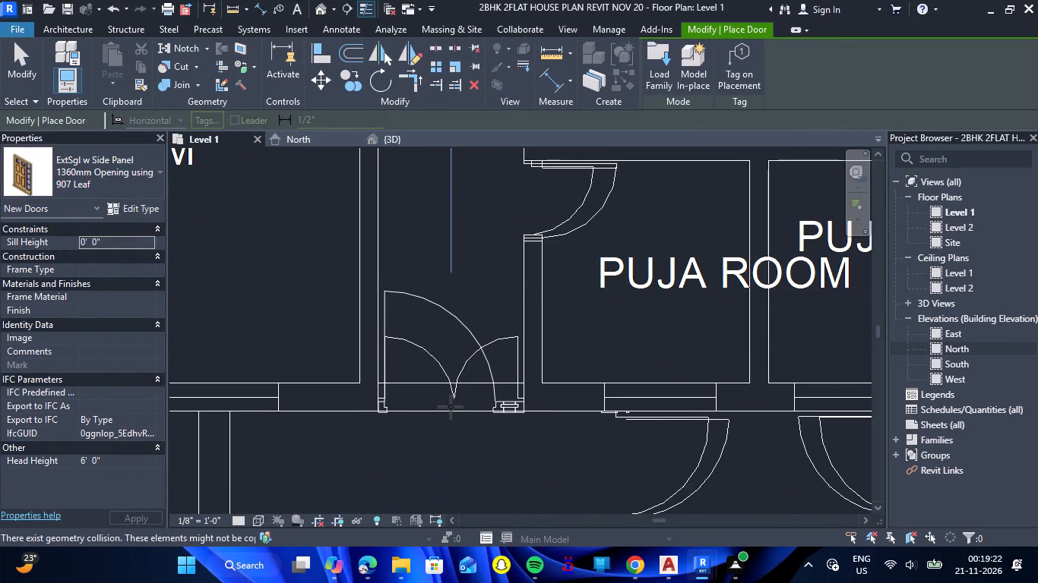
click(452, 407)
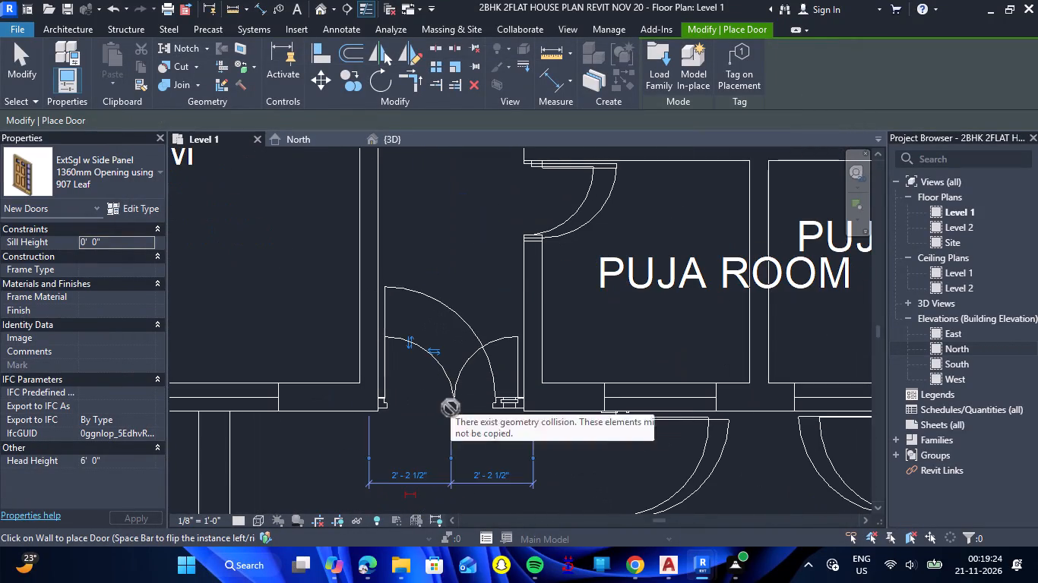
scroll(451, 408, down, 7)
scroll(707, 408, up, 7)
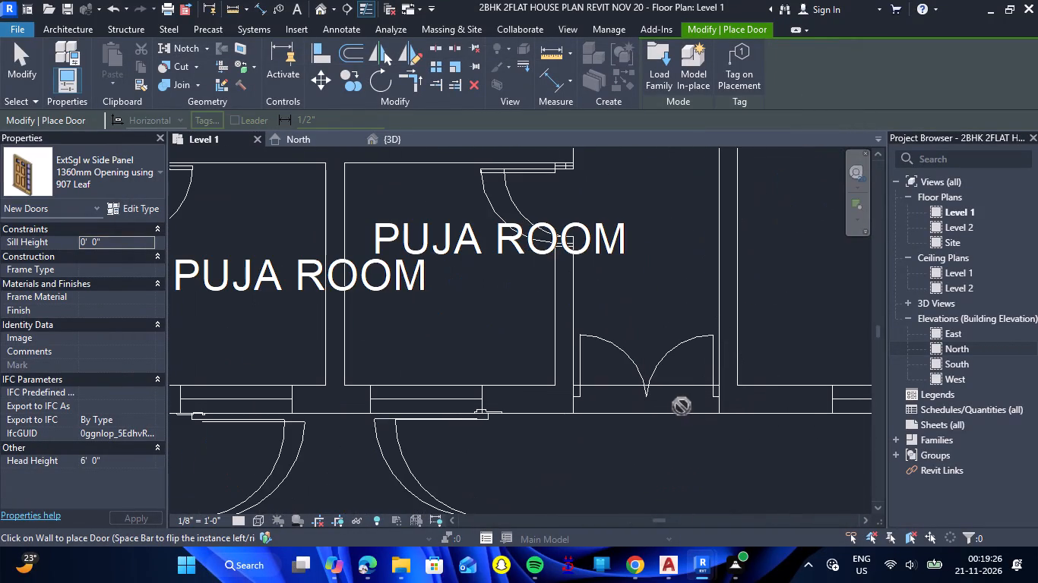
click(644, 409)
key(Escape)
scroll(666, 445, down, 3)
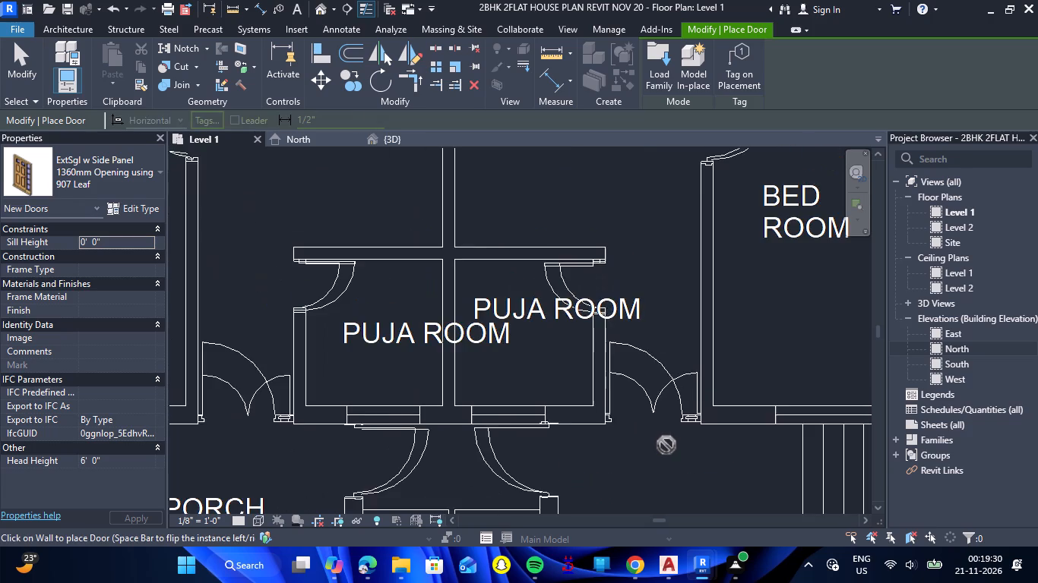
scroll(666, 445, down, 2)
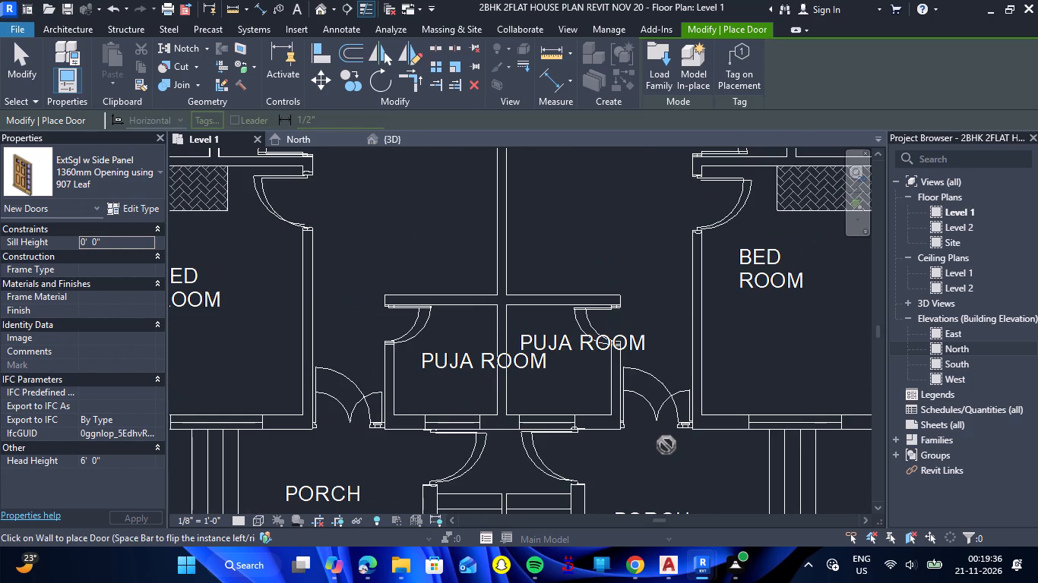
scroll(666, 445, down, 2)
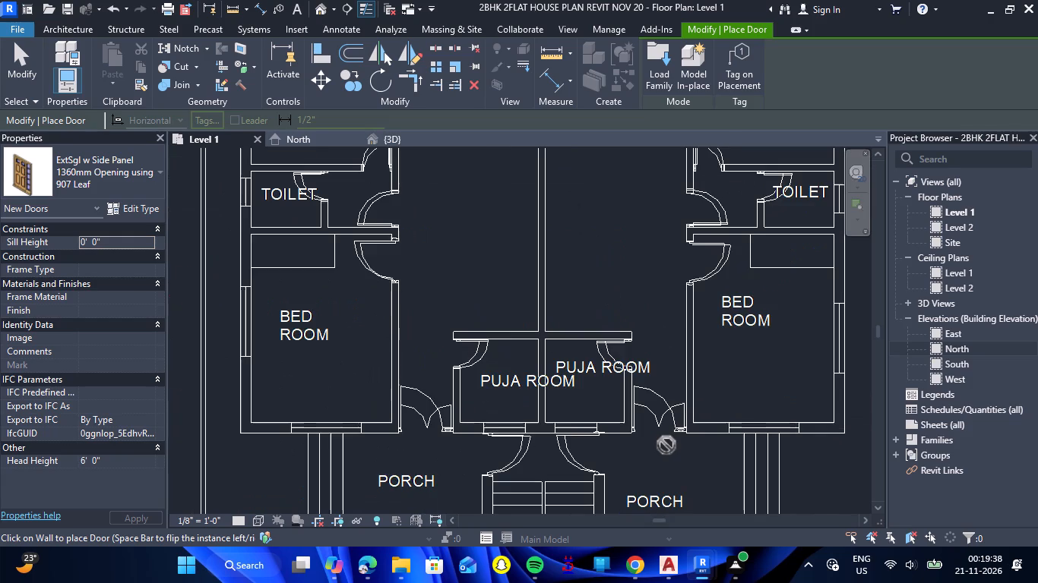
key(Escape)
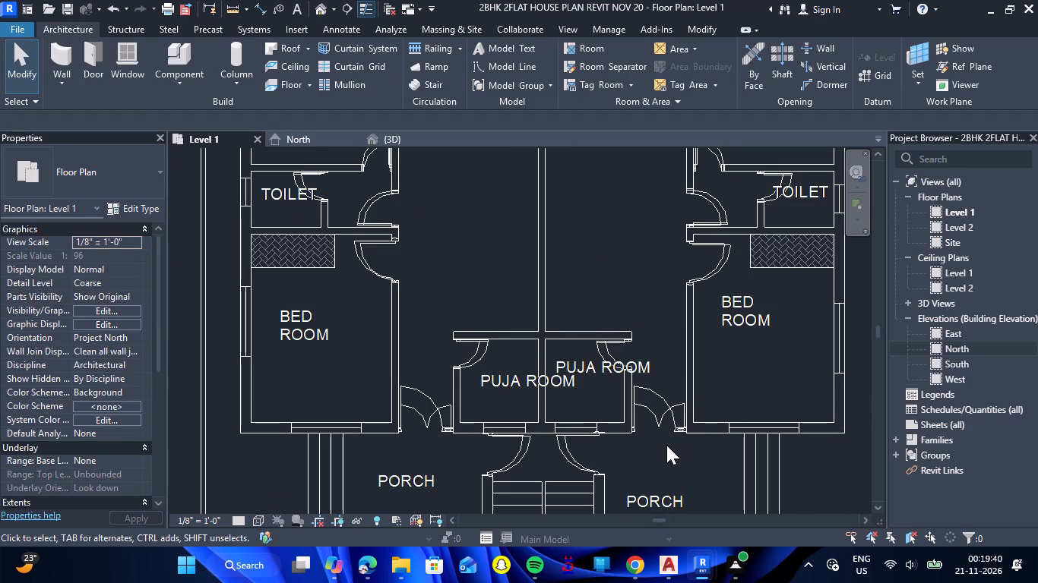
Start window placement and browse for a family to load in ProgramData > Autodesk > RVT 2024 > Family Templates > India > Windows.
scroll(666, 445, down, 1)
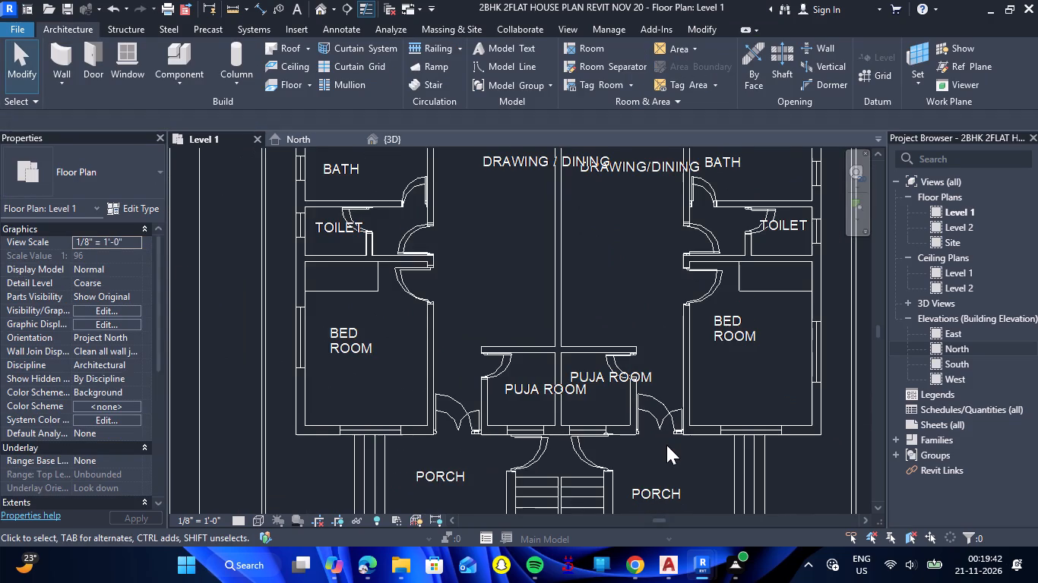
scroll(666, 445, down, 4)
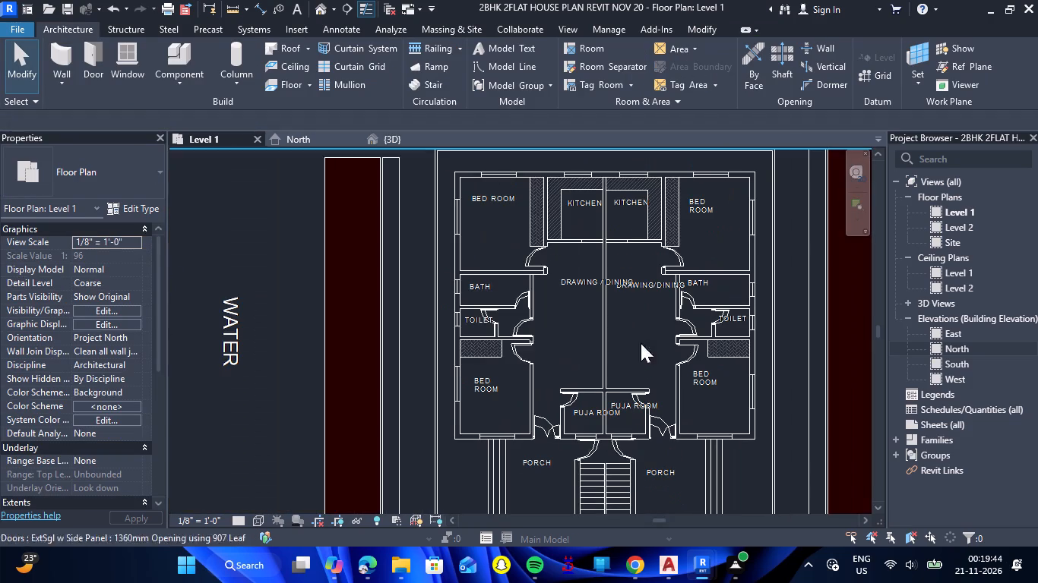
scroll(479, 159, up, 7)
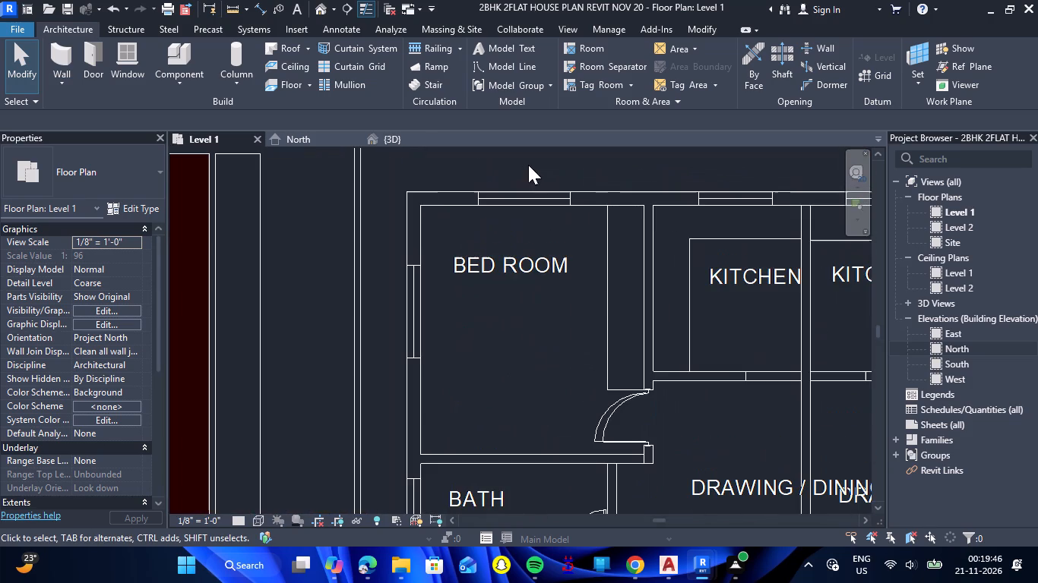
click(135, 52)
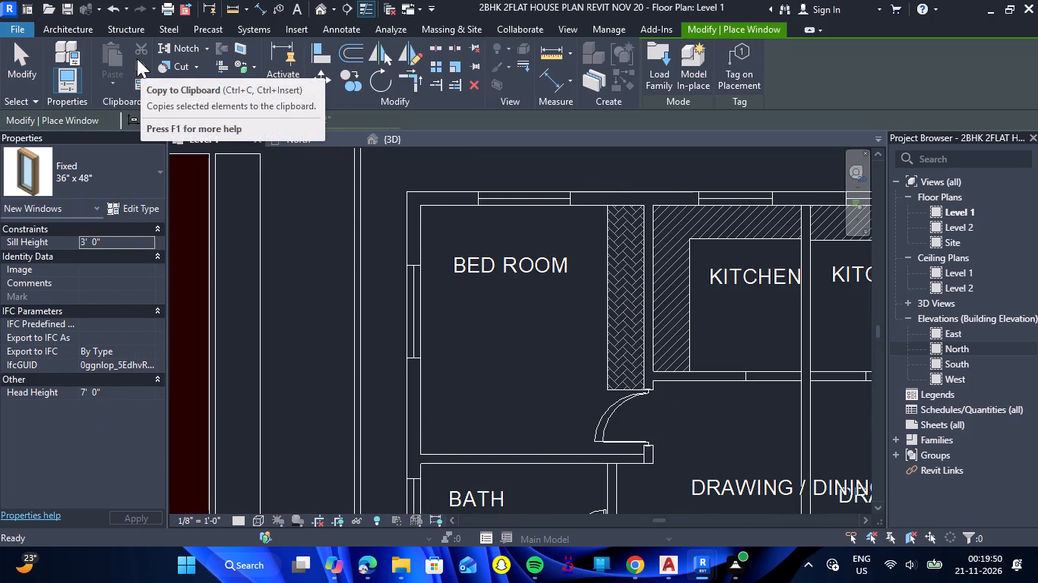
click(660, 74)
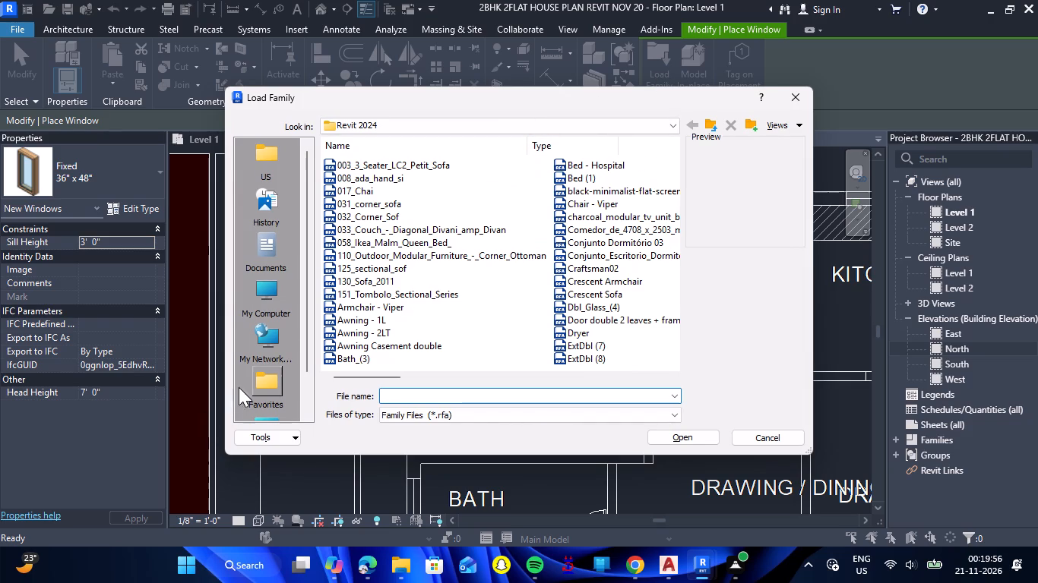
click(265, 302)
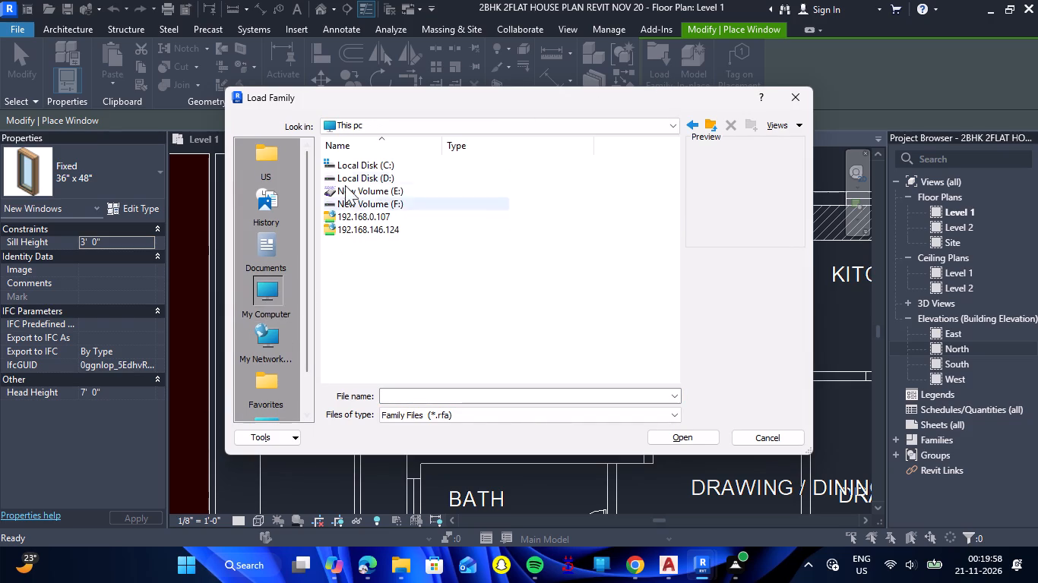
double_click(377, 166)
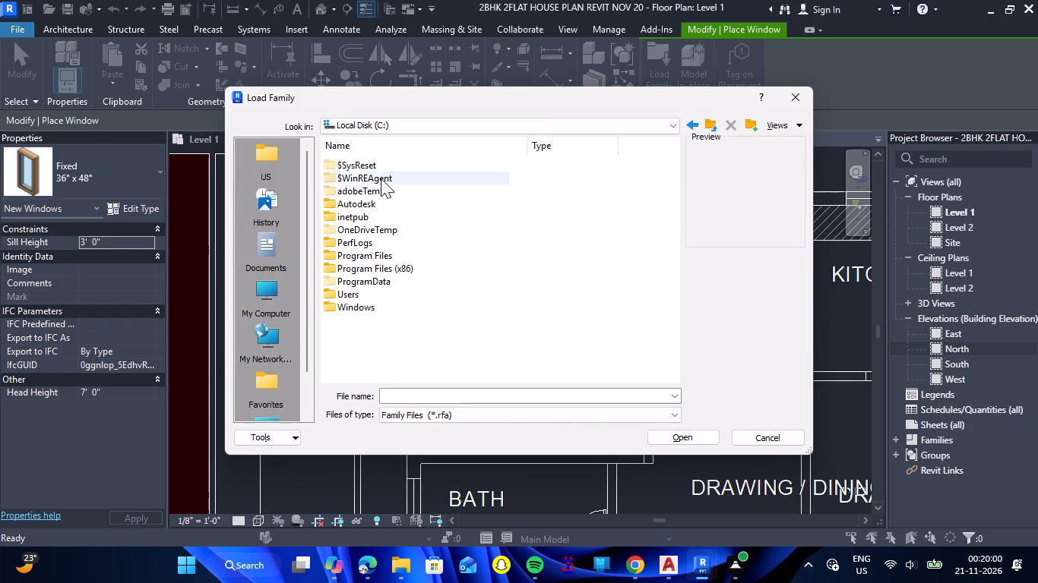
double_click(395, 281)
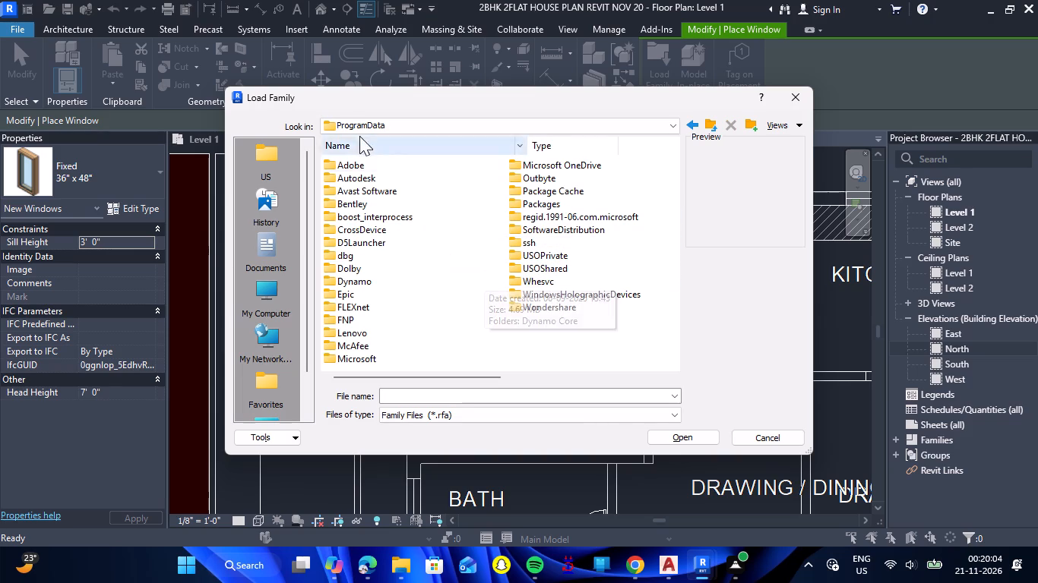
double_click(369, 182)
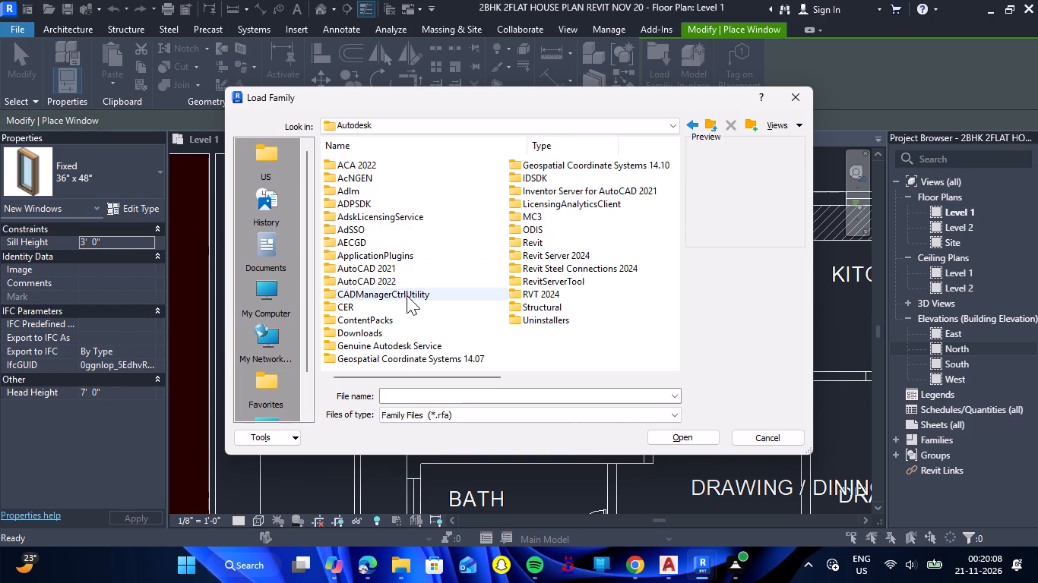
double_click(548, 289)
double_click(389, 192)
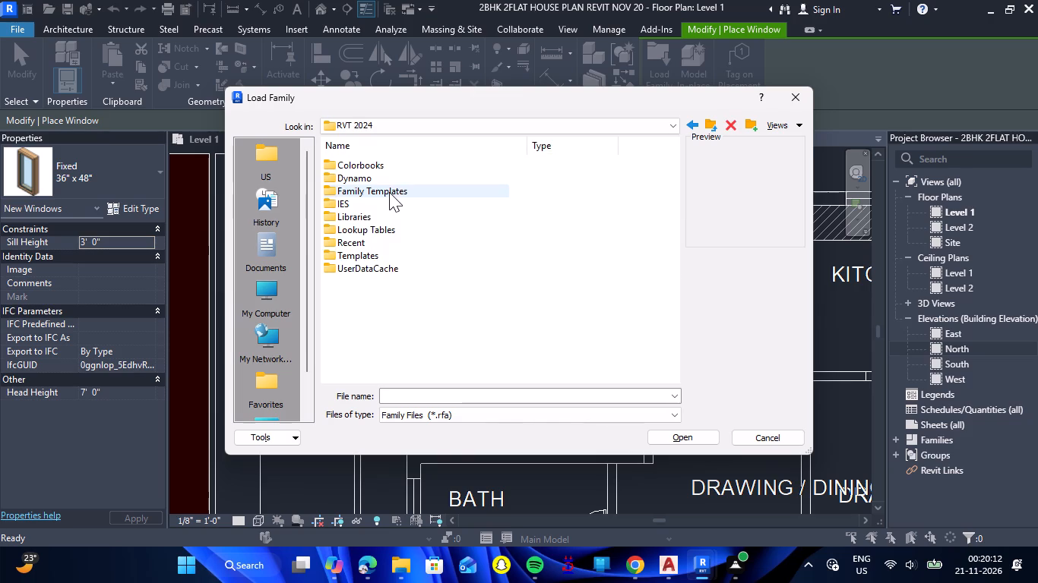
double_click(367, 258)
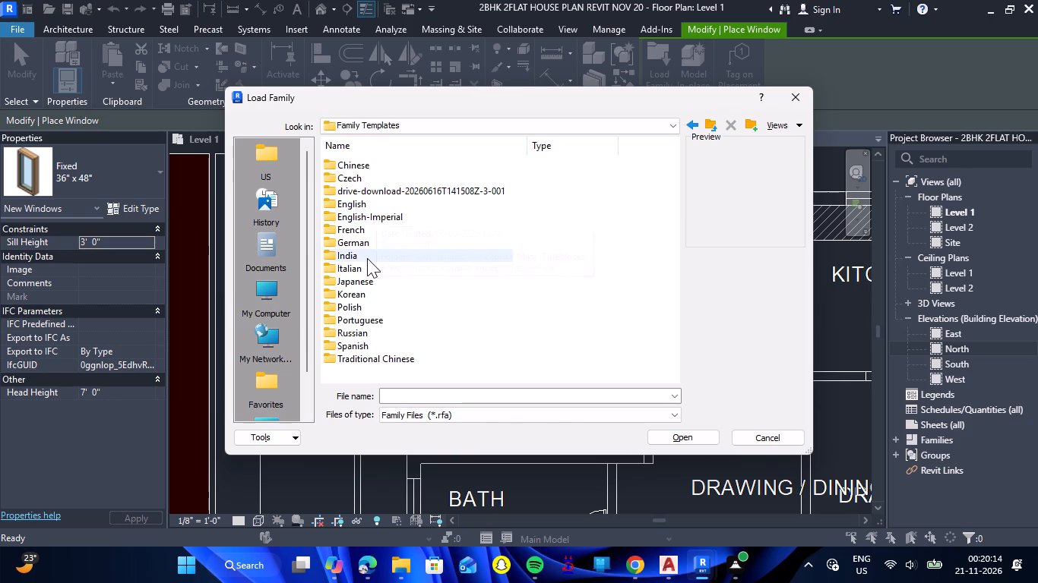
scroll(468, 250, down, 3)
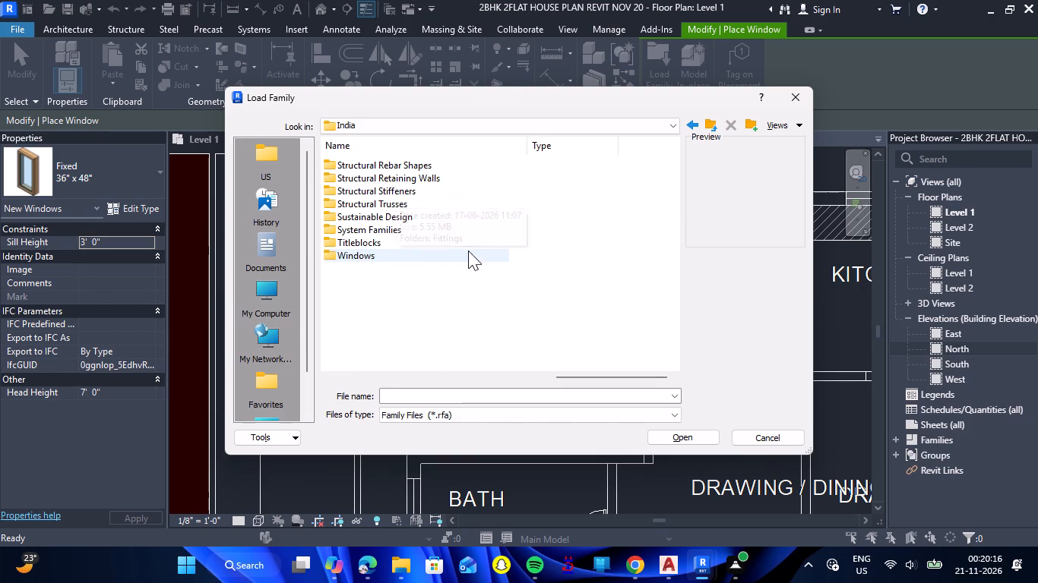
double_click(397, 256)
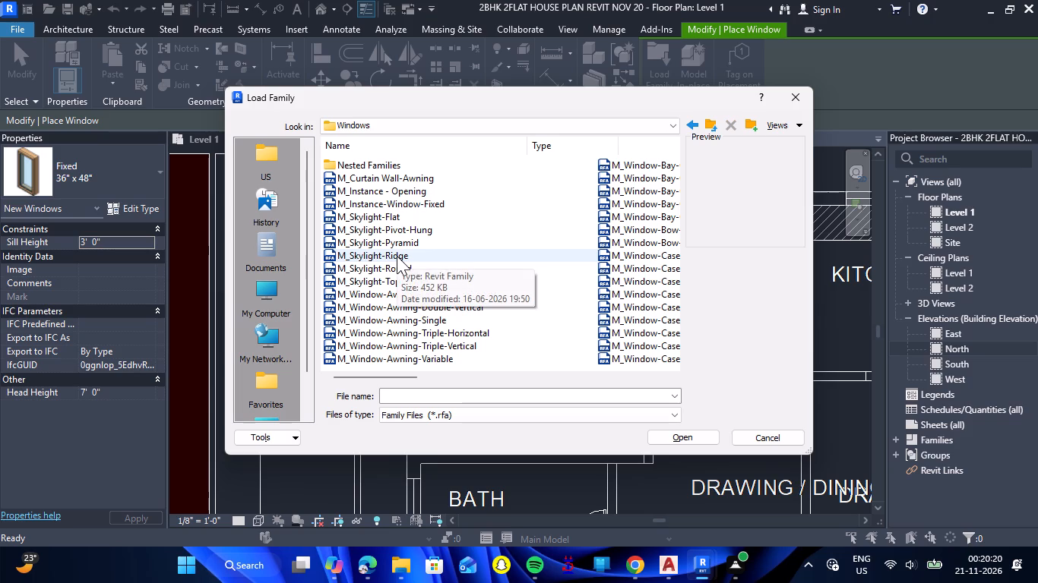
Preview the window families and load M_Window-Casement-Triple-Awning-Triple in the 1550 x 900mm type.
click(417, 179)
key(Down)
key(Down)
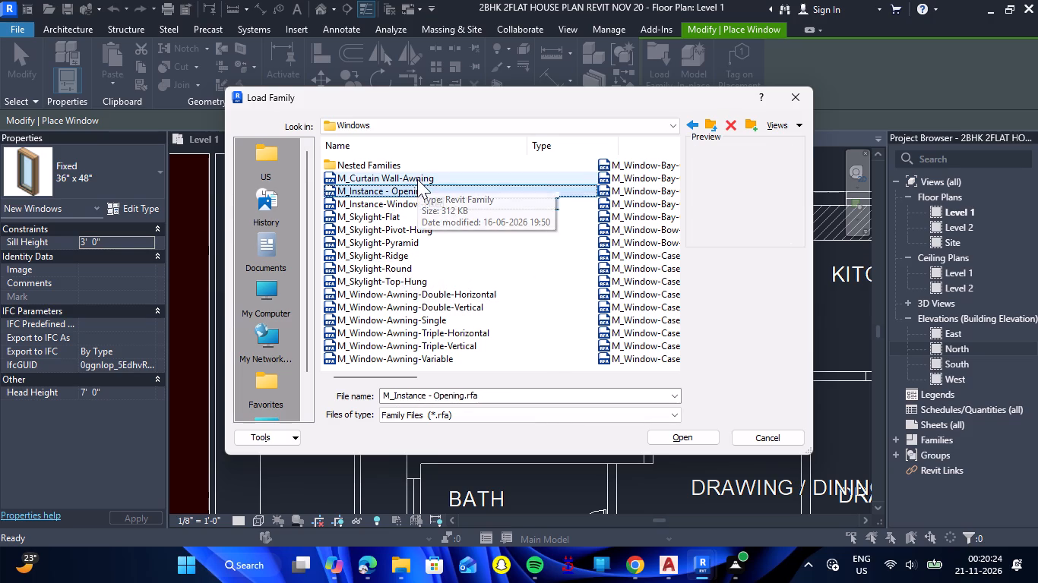
key(Down)
key(Down)
key(Down)
key(Down)
key(Down)
key(Down)
key(Down)
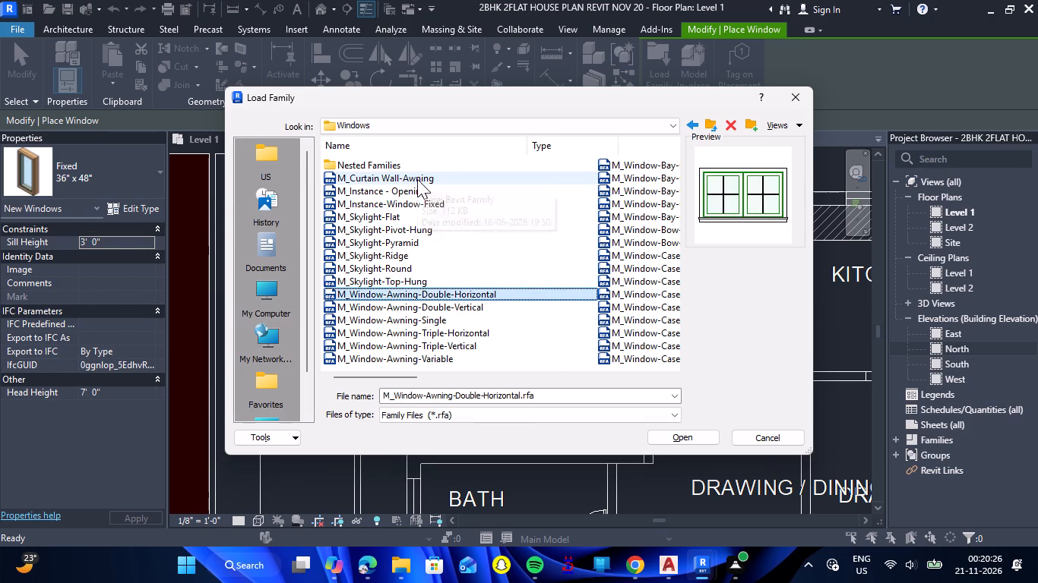
key(Down)
key(Down)
key(Down)
key(Down)
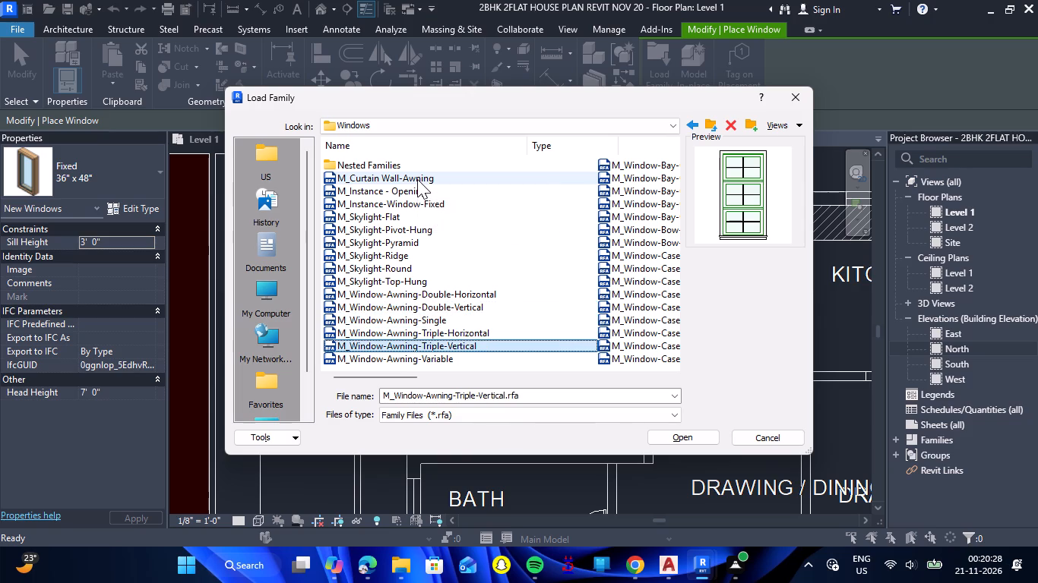
key(Down)
key(Down)
key(Down)
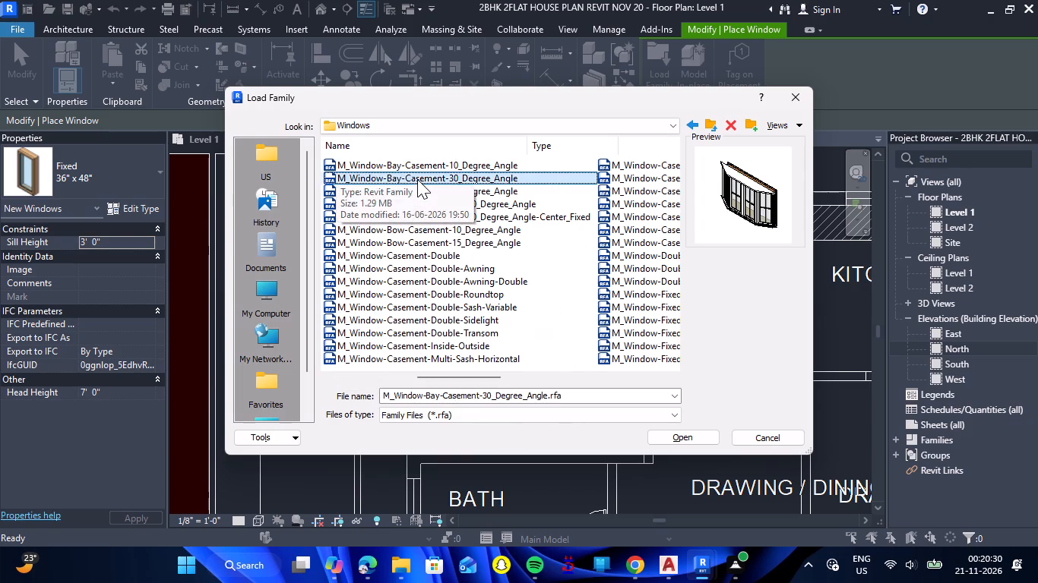
key(Down)
key(Down)
key(Down)
key(Down)
key(Down)
key(Down)
key(Down)
key(Down)
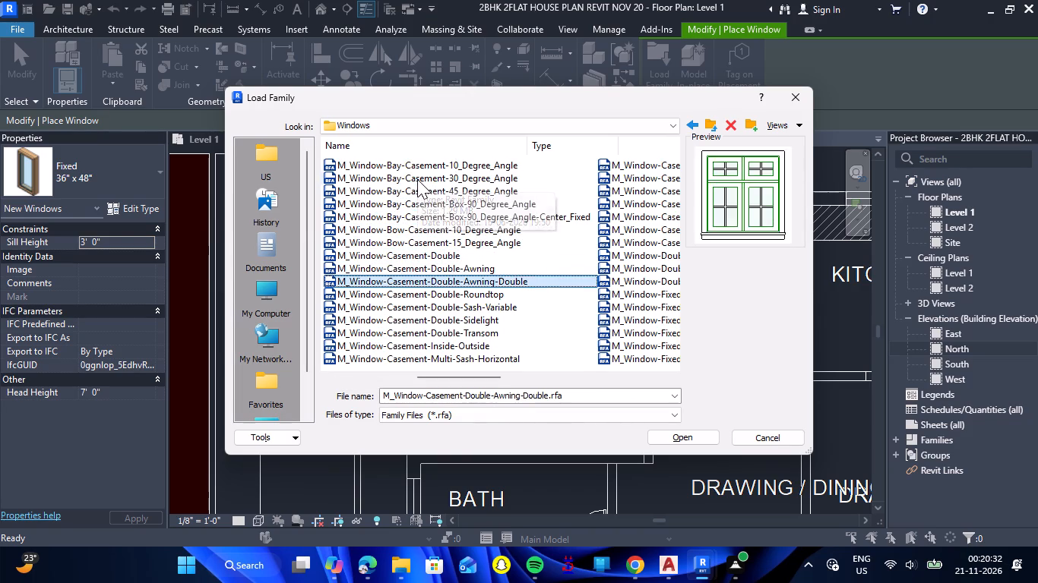
key(Down)
key(Down)
key(Down)
key(Down)
key(Down)
key(Down)
key(Down)
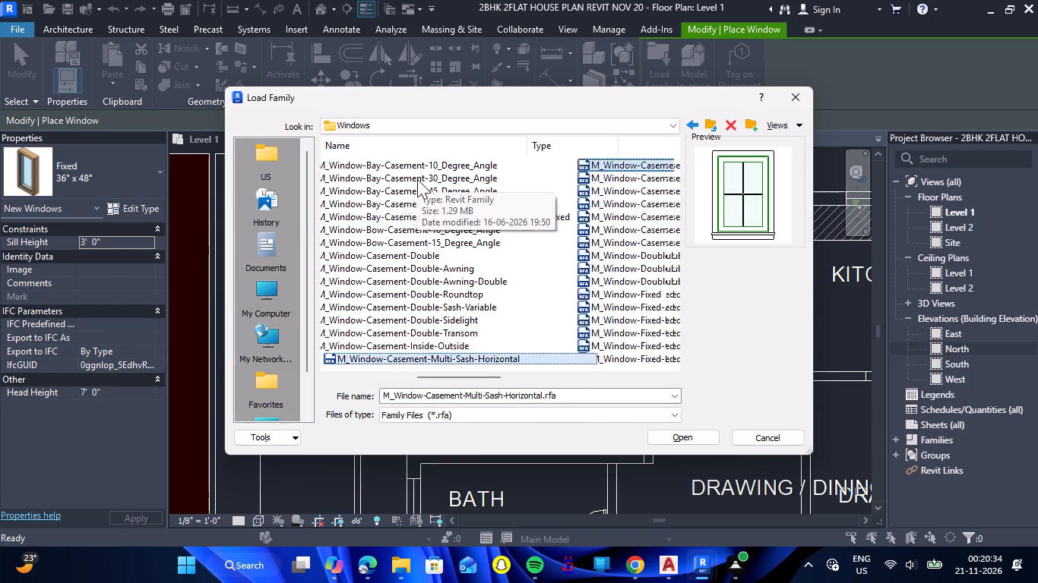
key(Down)
key(Down)
key(Down)
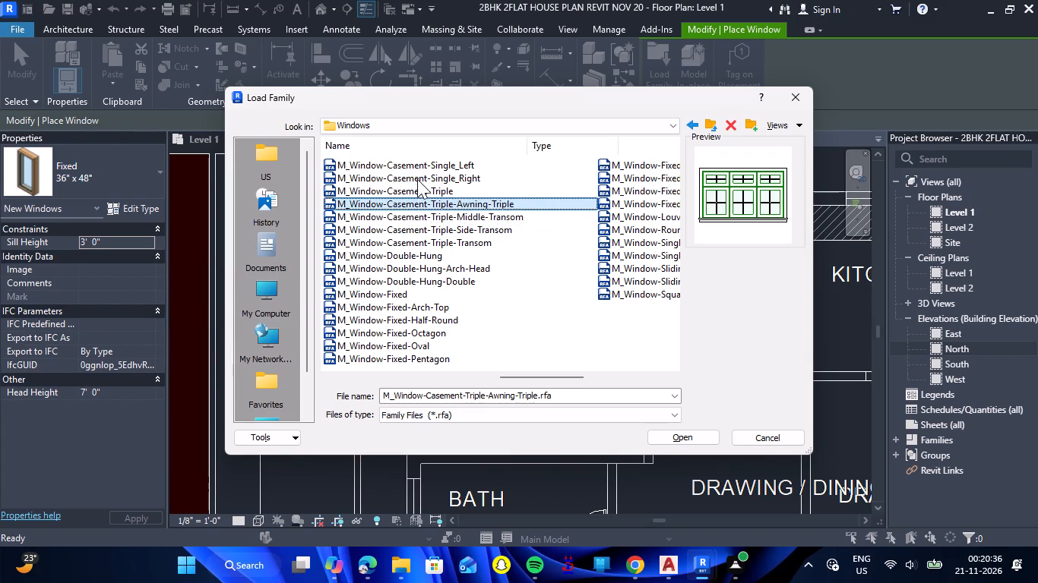
key(Down)
key(Up)
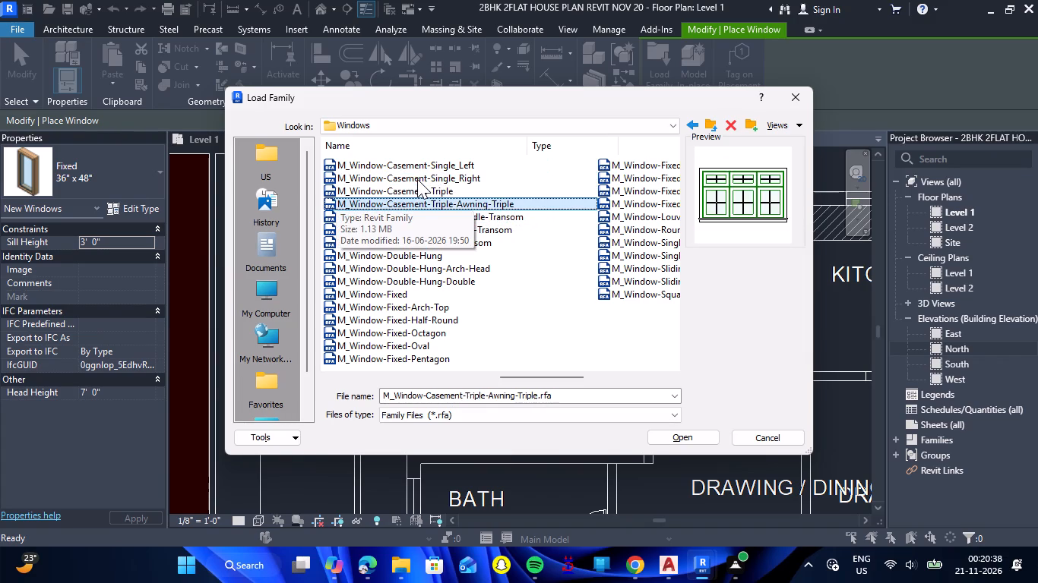
double_click(505, 205)
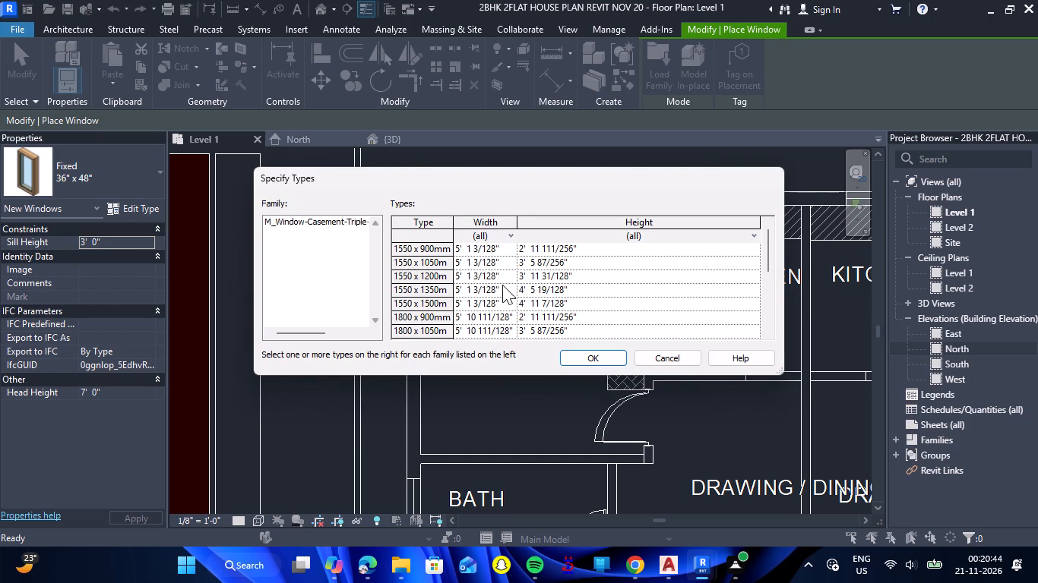
click(603, 363)
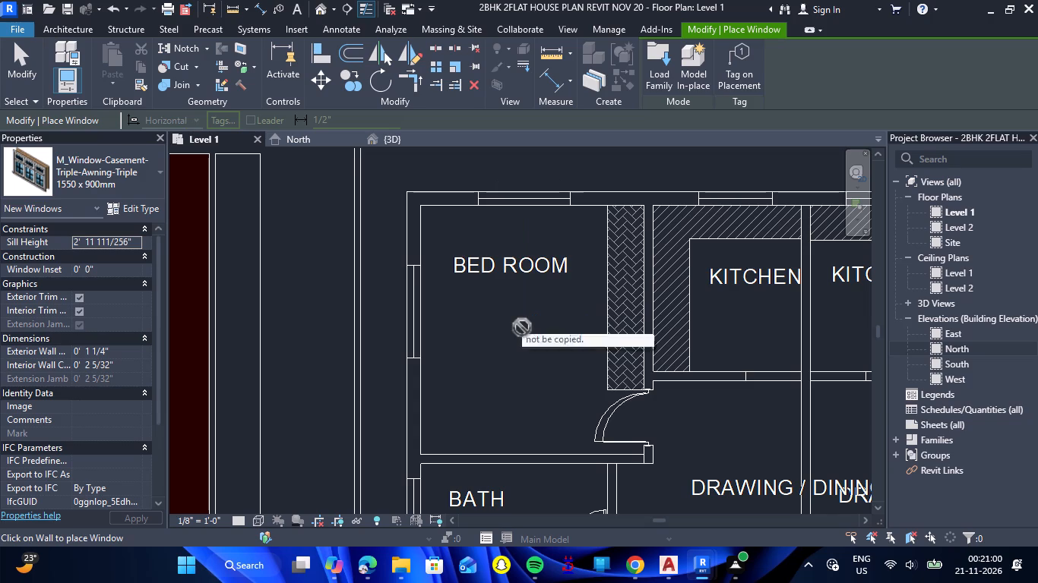
Duplicate the 1550 x 900mm triple casement window type under the name 5' for the rear bedroom's window opening.
scroll(522, 197, up, 6)
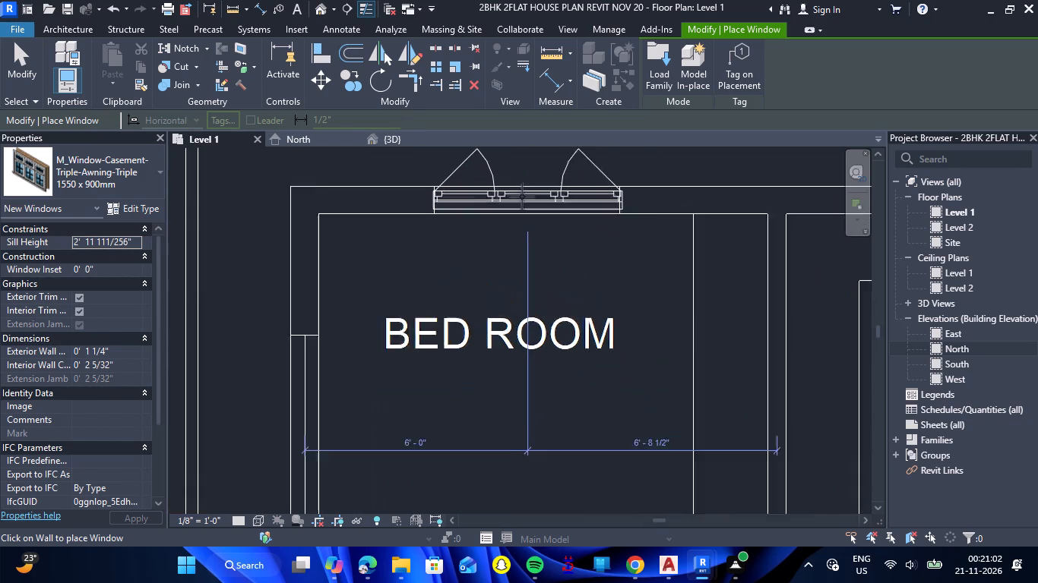
scroll(522, 197, up, 3)
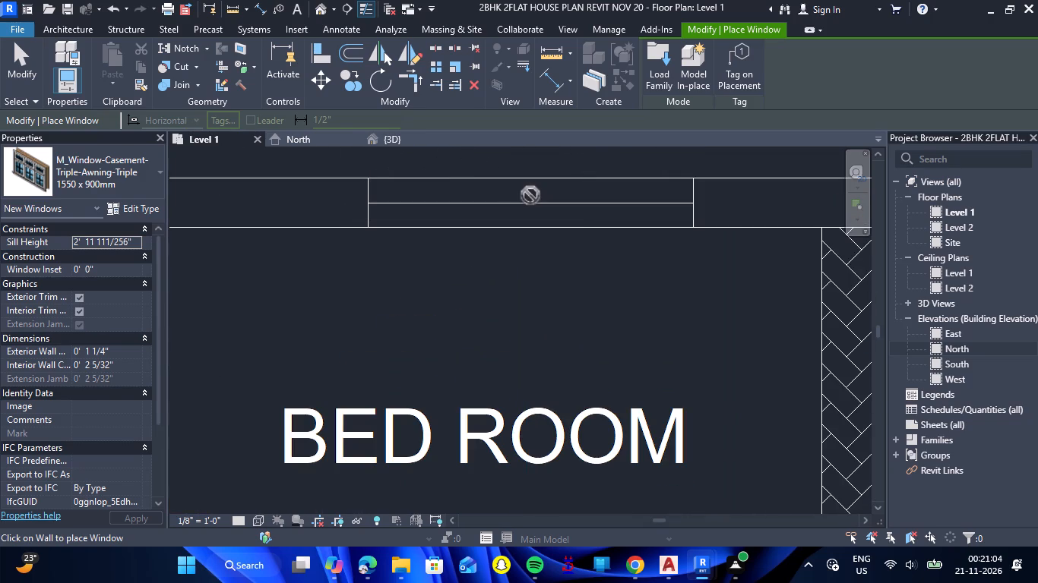
click(125, 204)
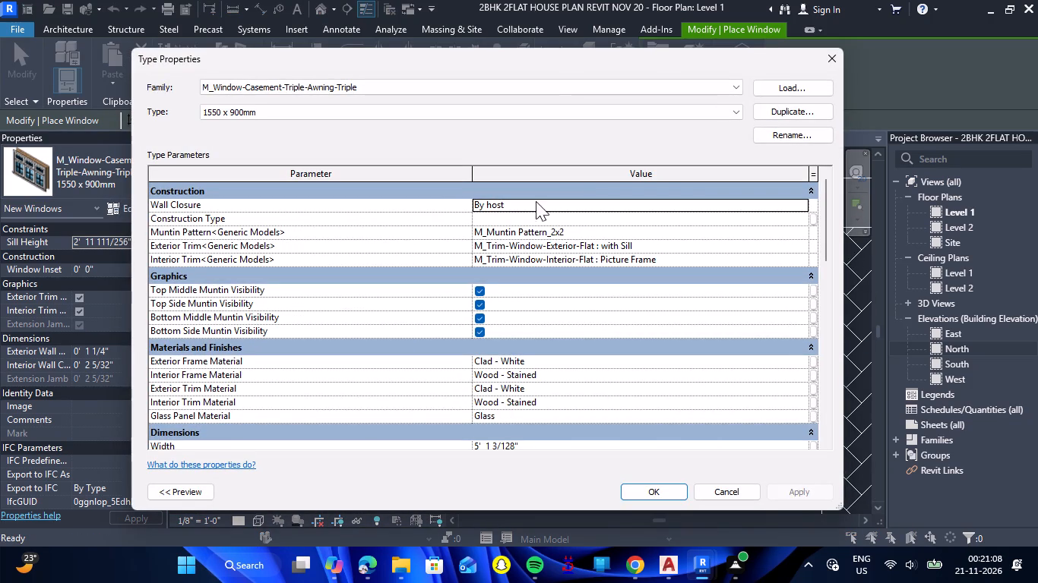
click(775, 113)
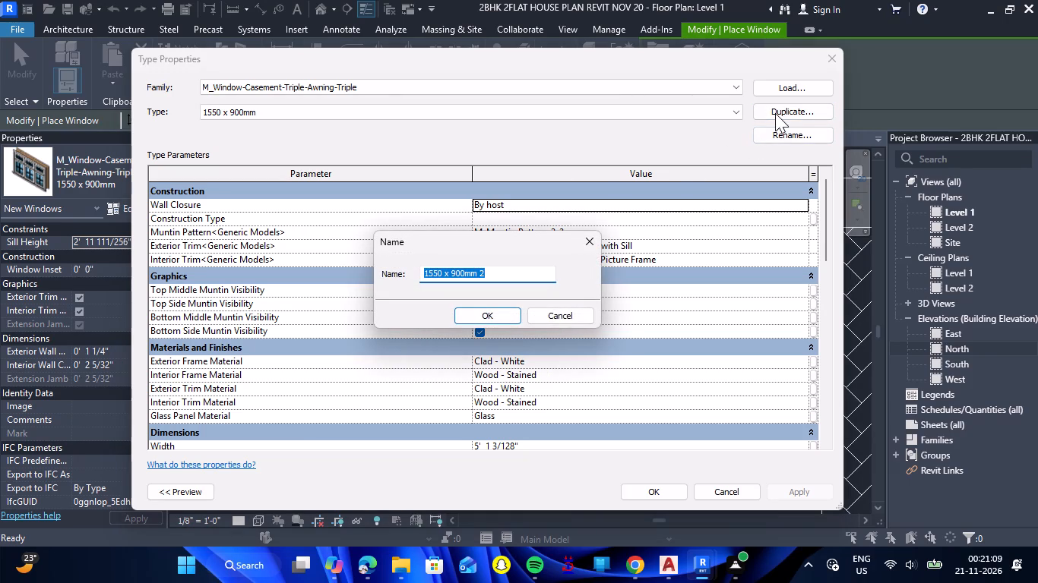
text(5')
key(Return)
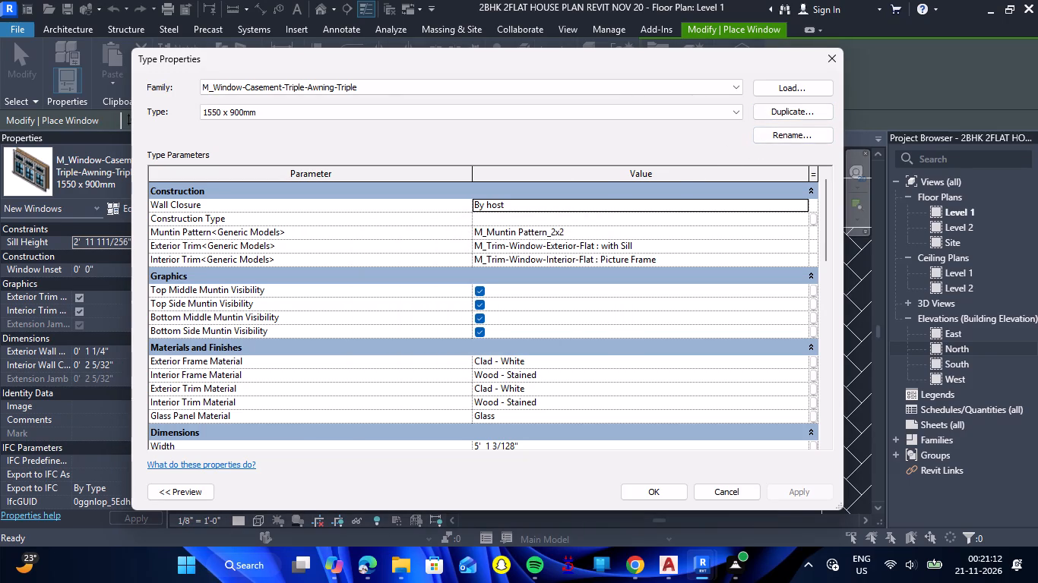
Set the Width of the 5' triple casement window type to 5' and apply the type for placement.
scroll(620, 332, down, 2)
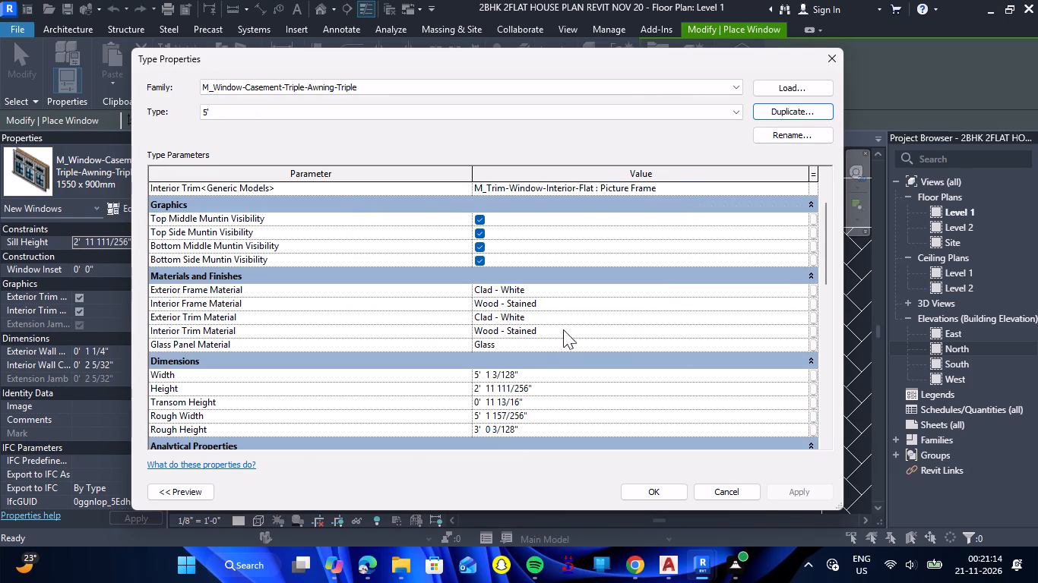
click(529, 380)
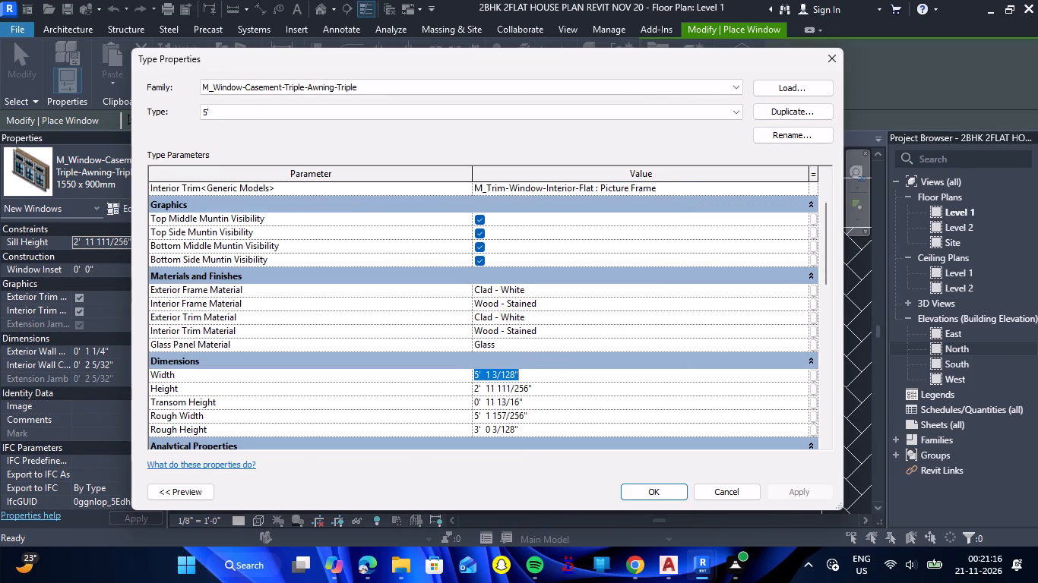
text(5')
key(Return)
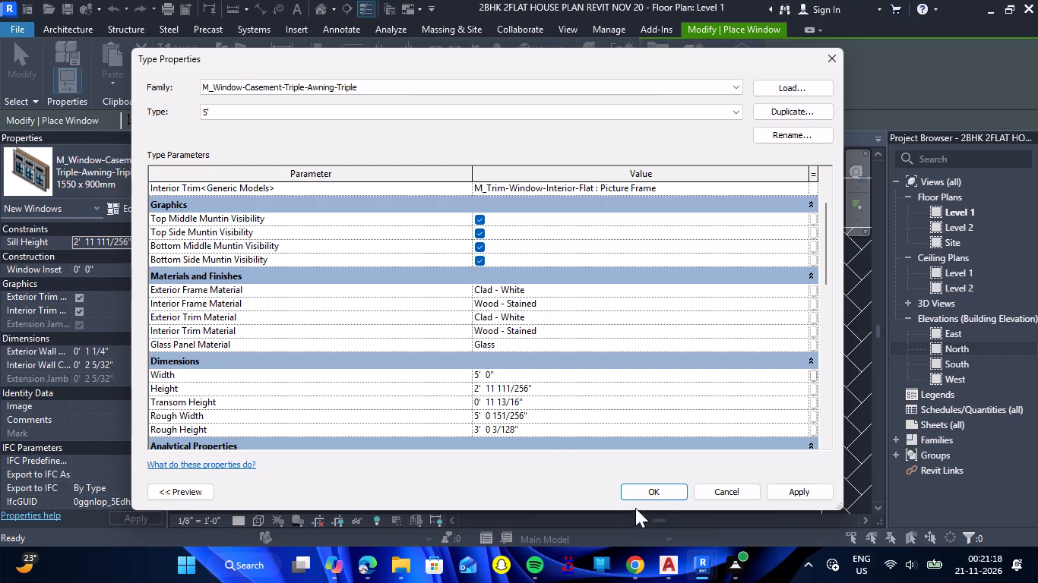
click(652, 493)
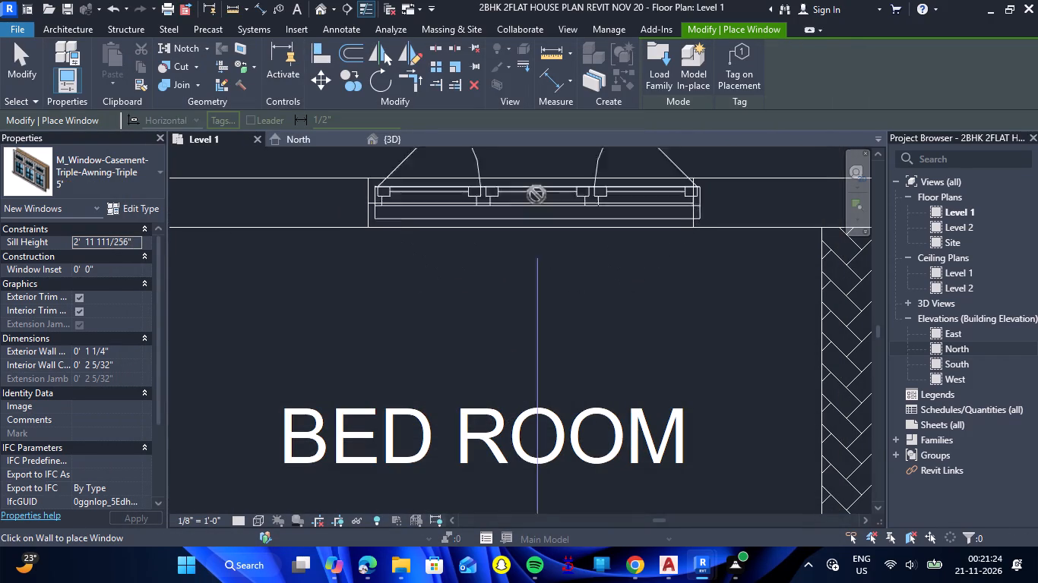
Place 5' windows in the left flat's rear bedroom, about 6'-0" along the rear wall and 6'-2" along the side wall from their shared corner.
scroll(540, 291, down, 5)
scroll(540, 230, up, 5)
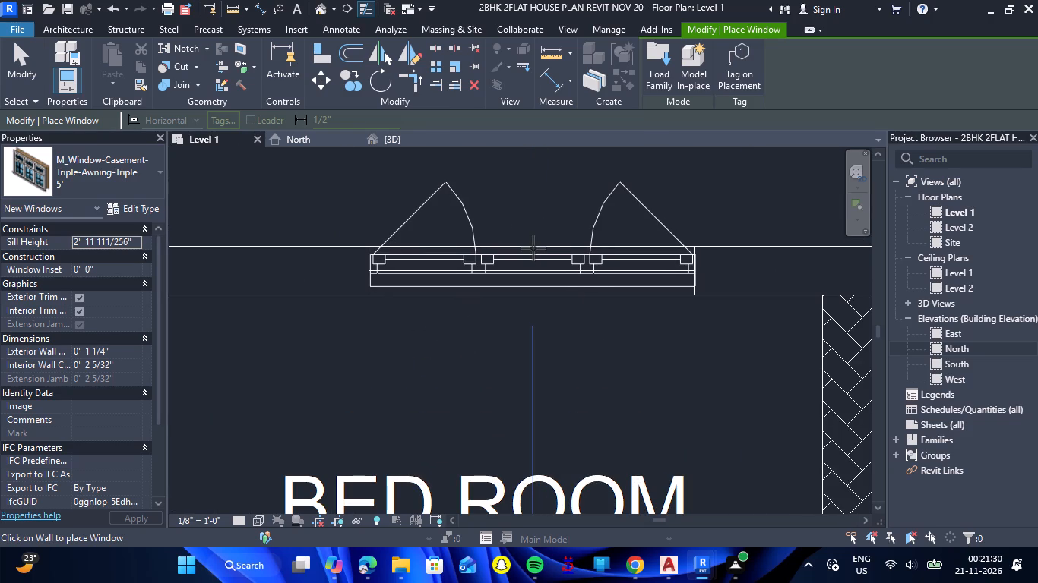
click(533, 248)
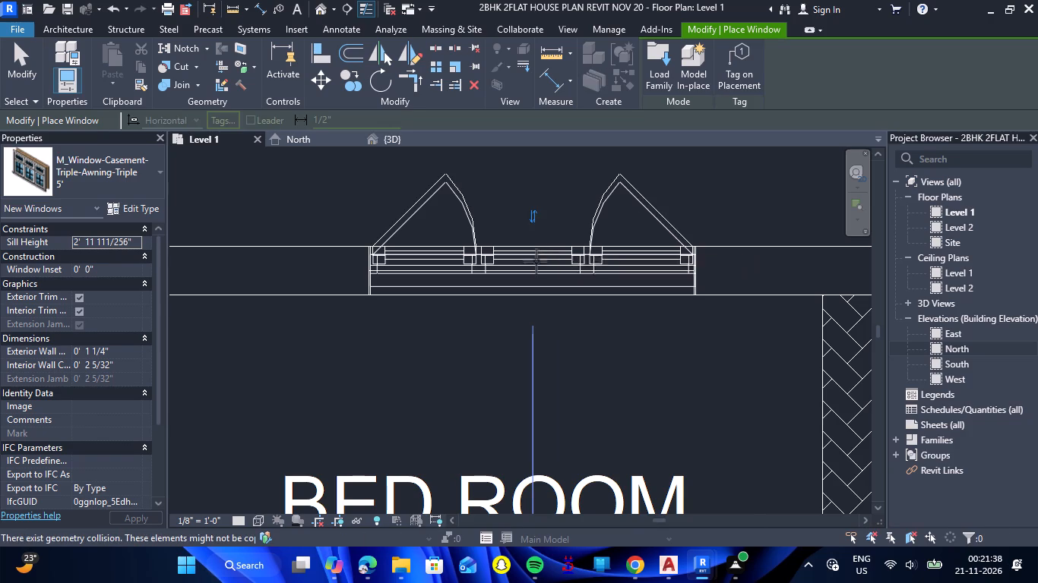
scroll(536, 261, down, 6)
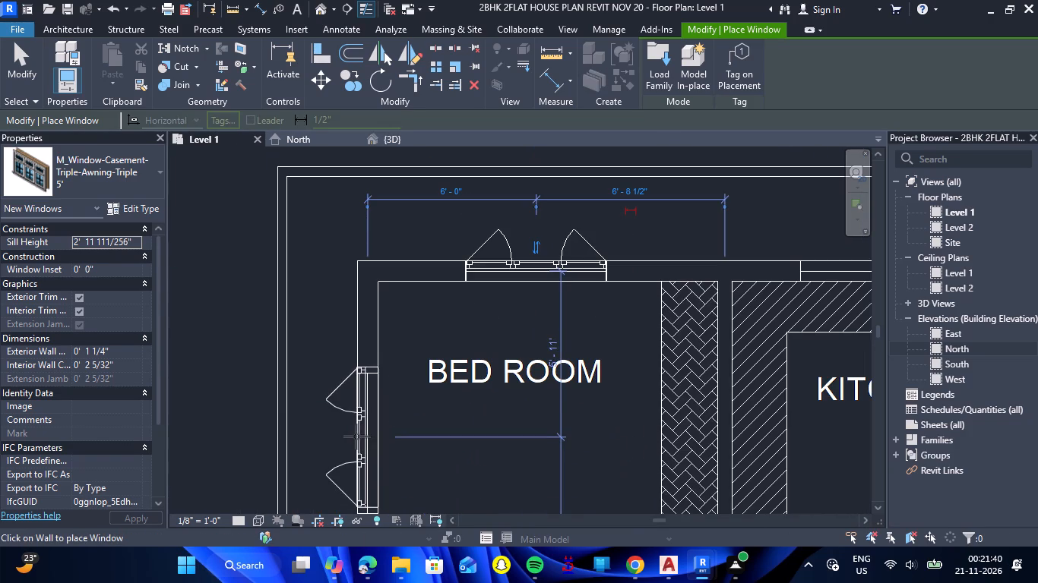
click(350, 442)
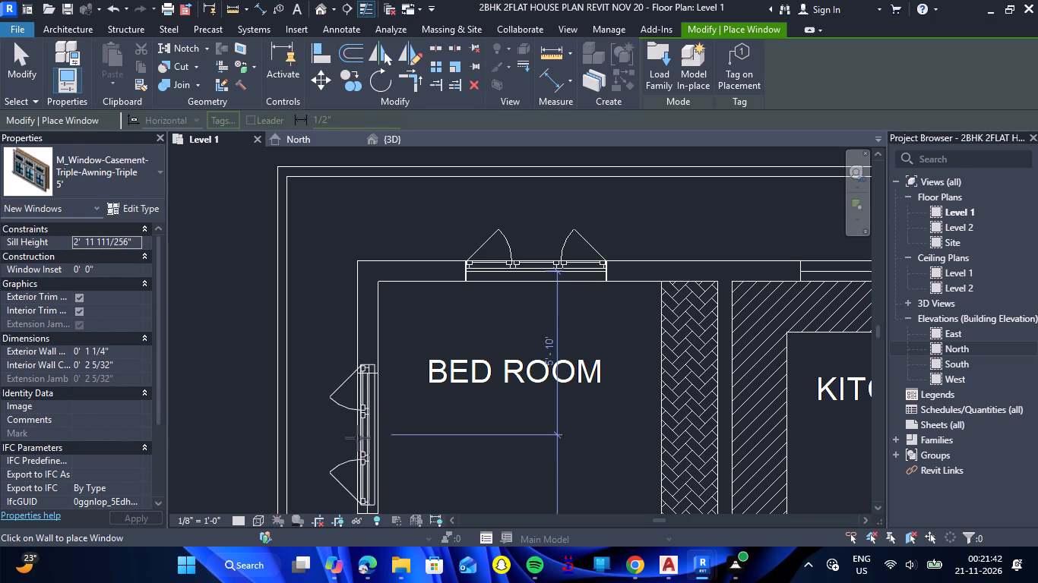
click(353, 443)
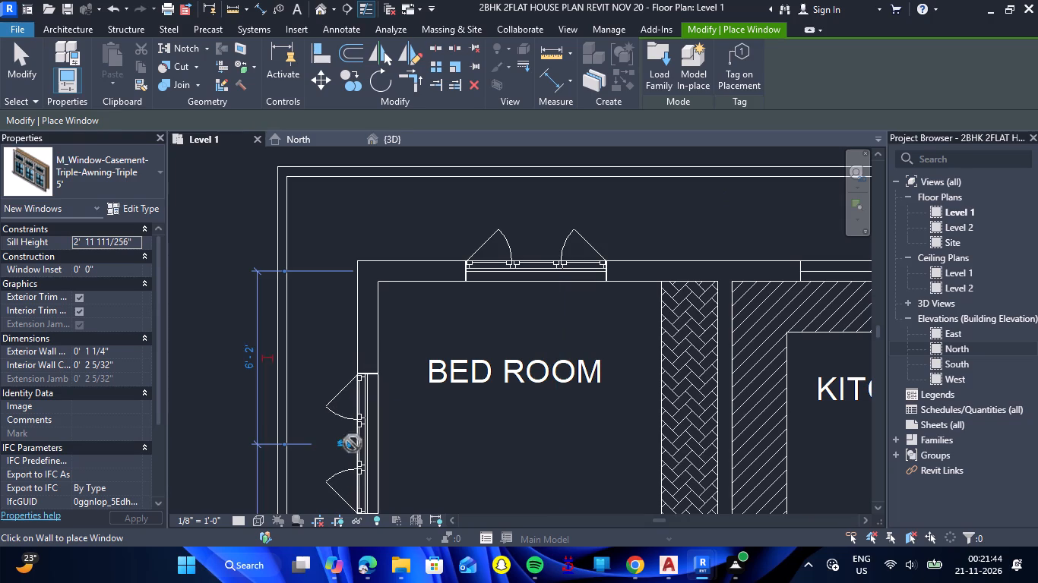
Place 5' windows in the right flat's rear bedroom, about 6'-0" along the rear wall and 6'-3" along the side wall from their shared corner.
scroll(357, 386, down, 13)
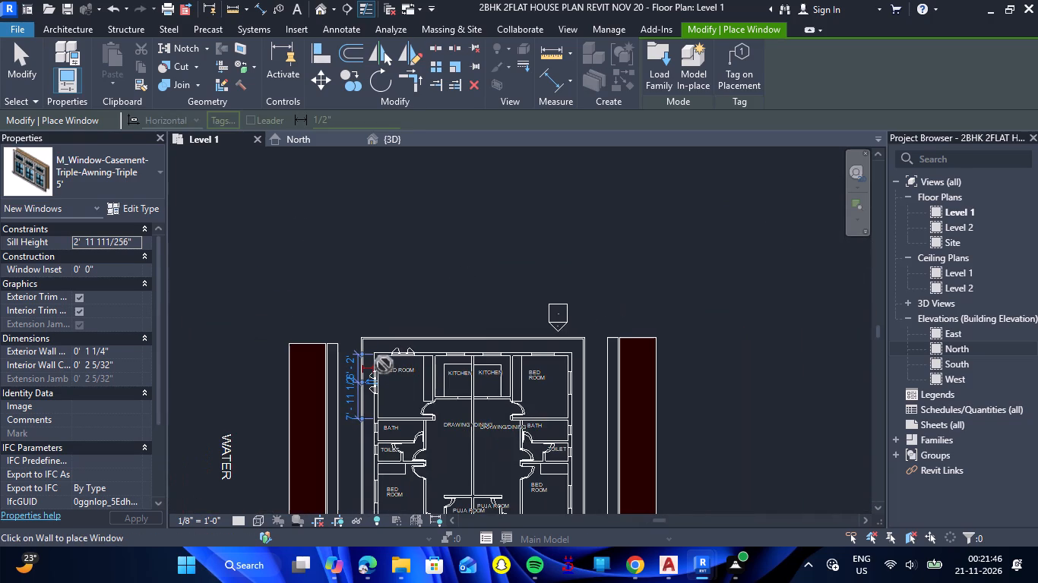
scroll(543, 355, up, 13)
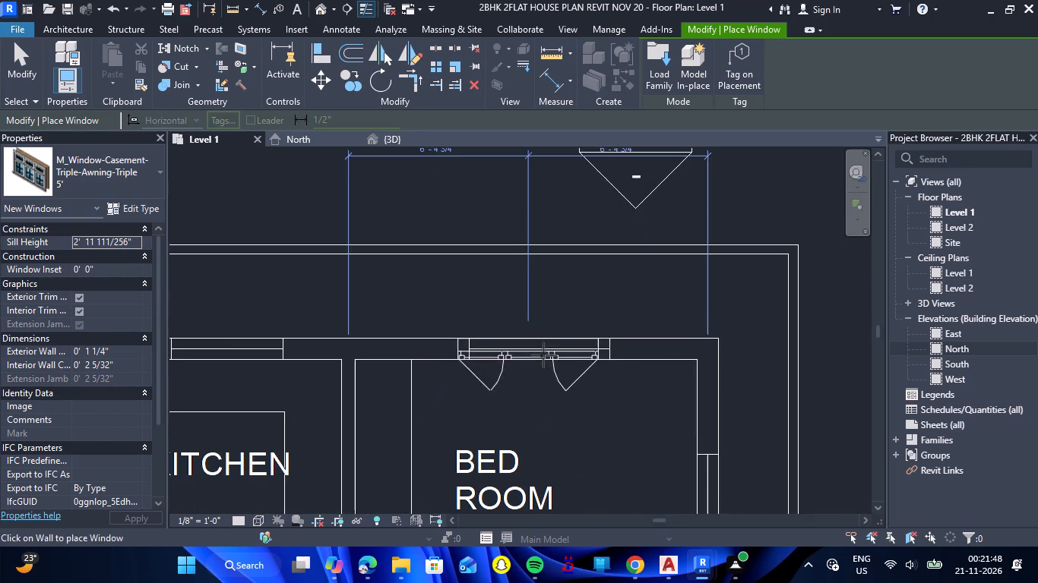
scroll(529, 335, up, 6)
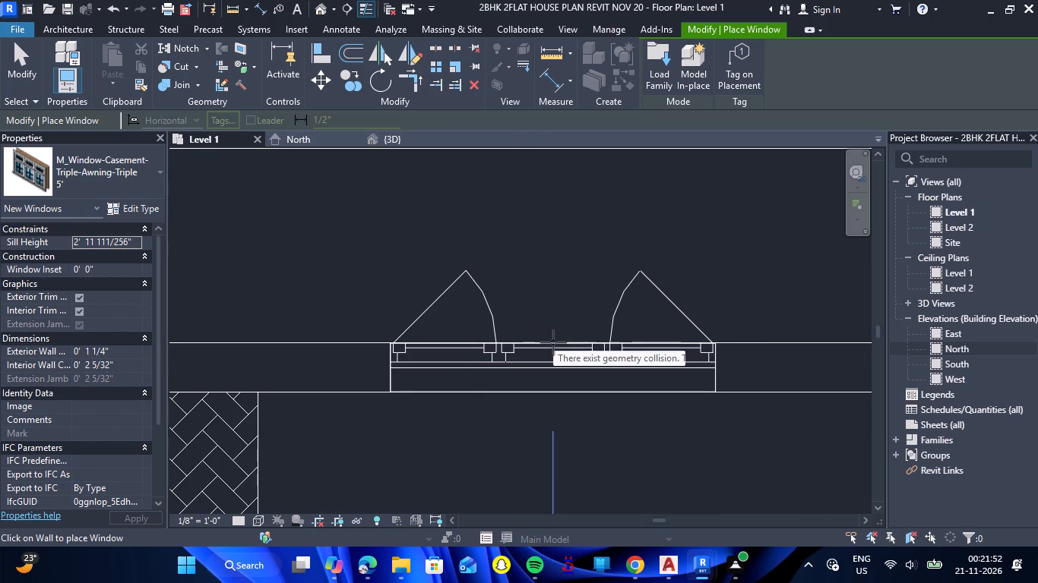
click(553, 342)
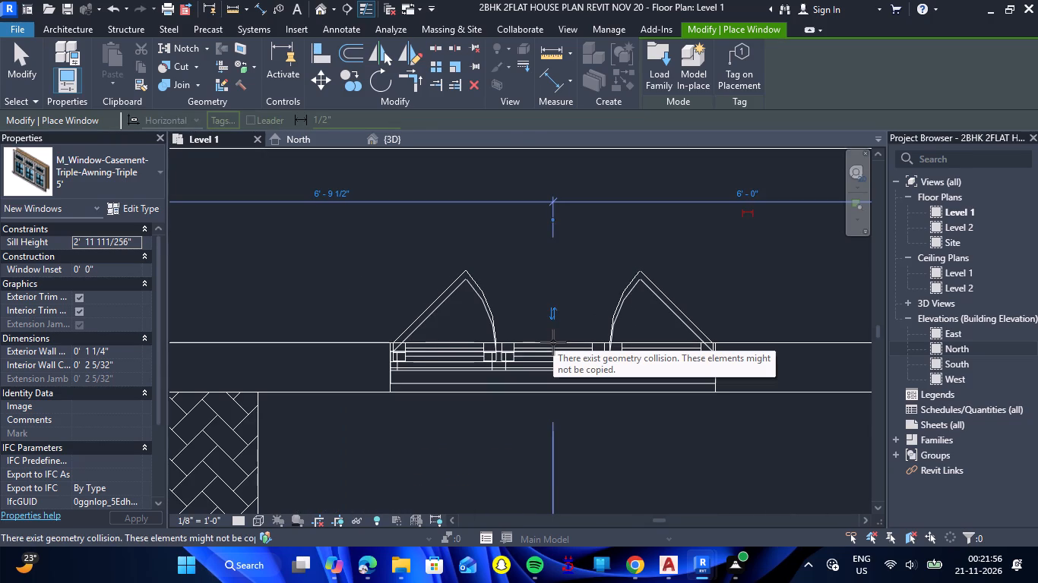
scroll(530, 348, down, 9)
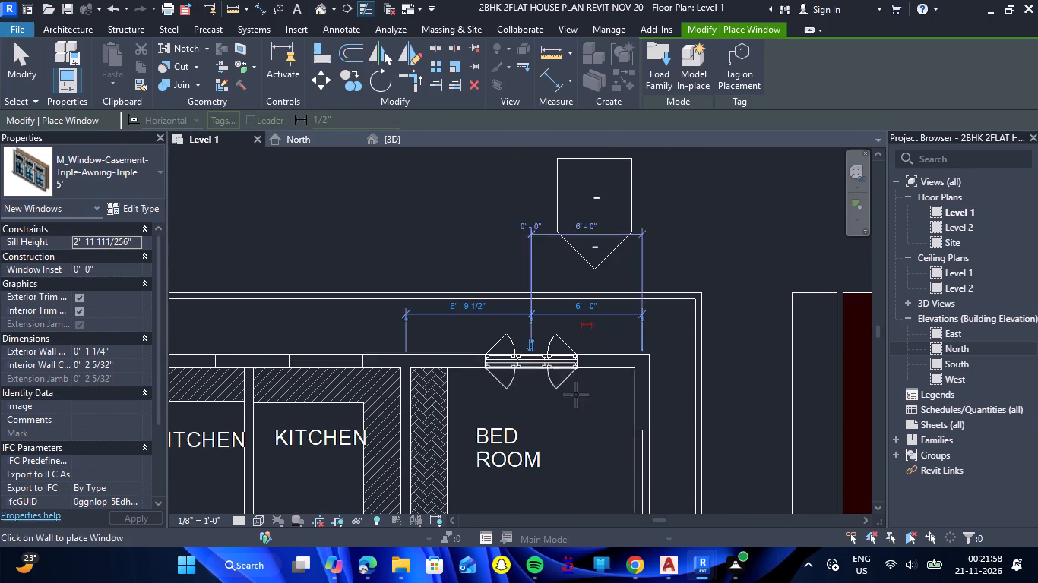
scroll(641, 425, down, 4)
scroll(634, 468, up, 7)
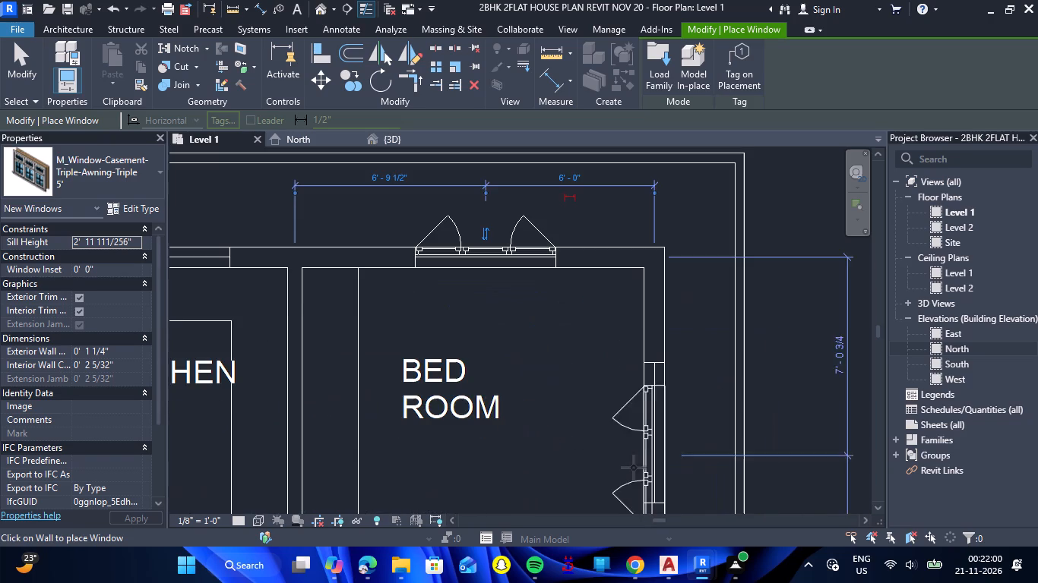
scroll(631, 424, down, 6)
scroll(636, 430, up, 5)
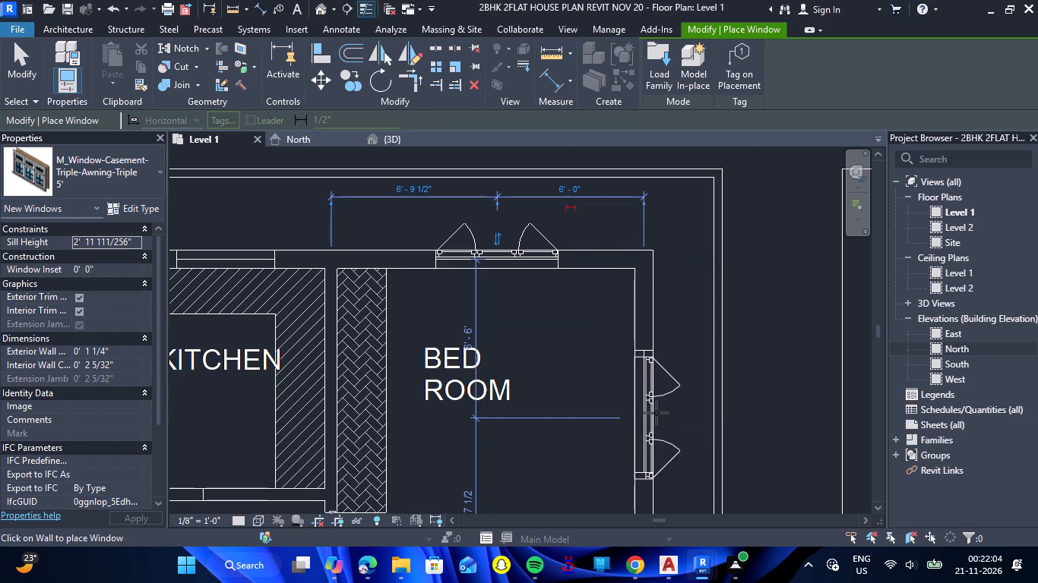
scroll(660, 412, up, 4)
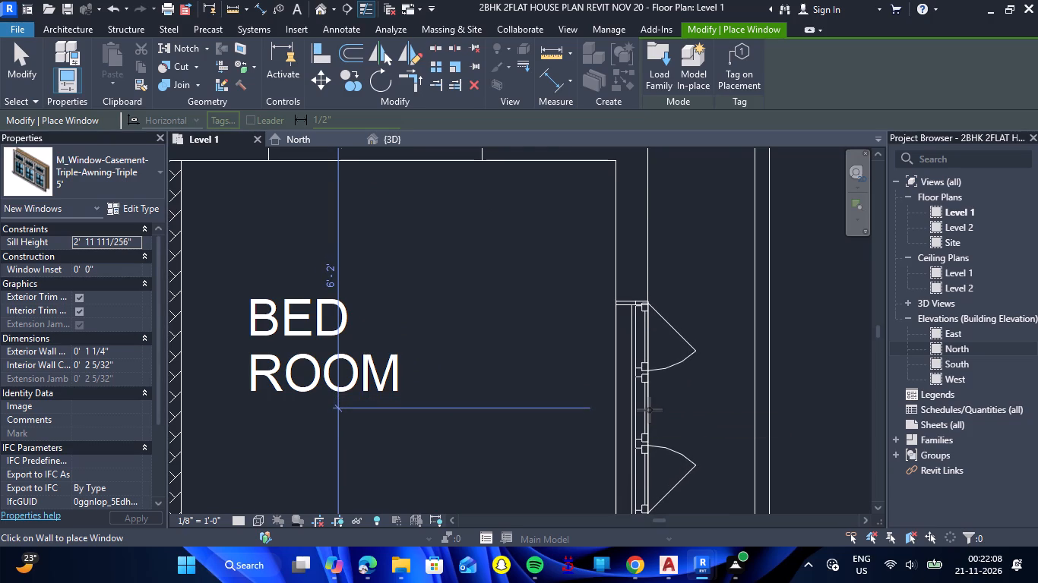
click(650, 413)
Place 5' windows in the right flat's front bedroom, in the side wall about 6'-5" from the front wall and centred in the front wall.
scroll(573, 316, down, 6)
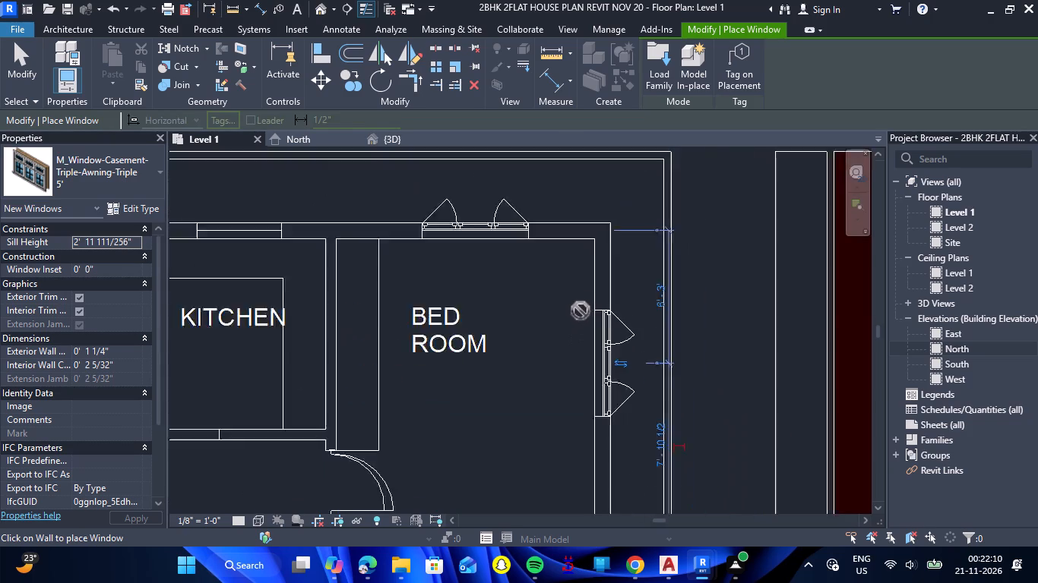
scroll(587, 298, down, 10)
scroll(587, 427, up, 3)
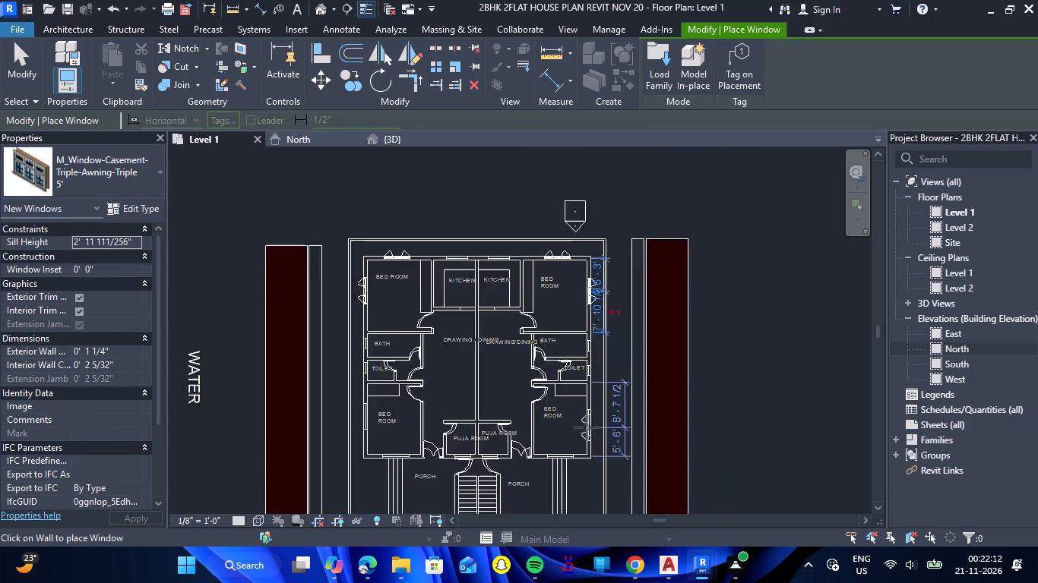
scroll(587, 427, up, 14)
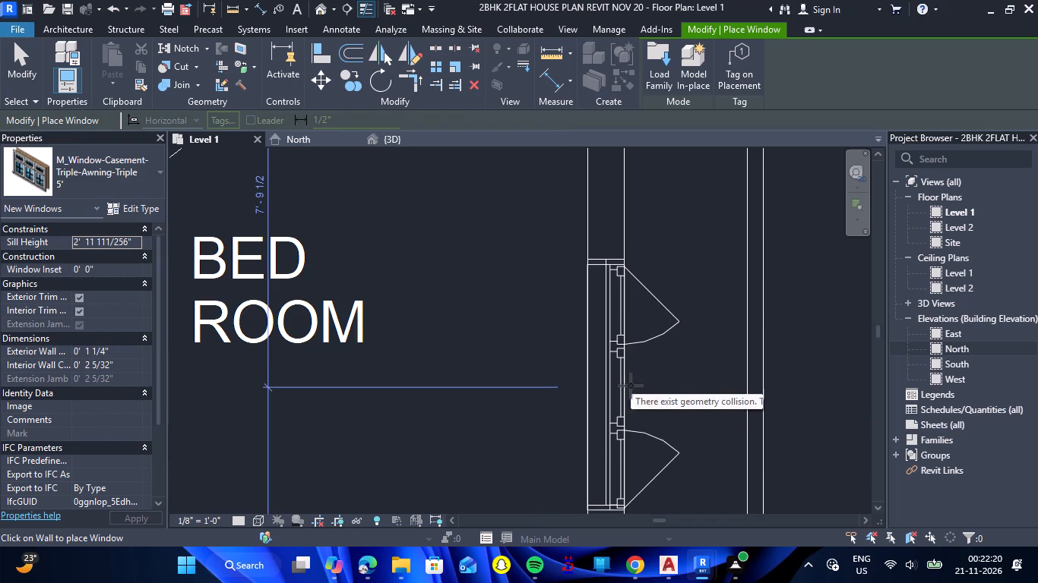
click(625, 384)
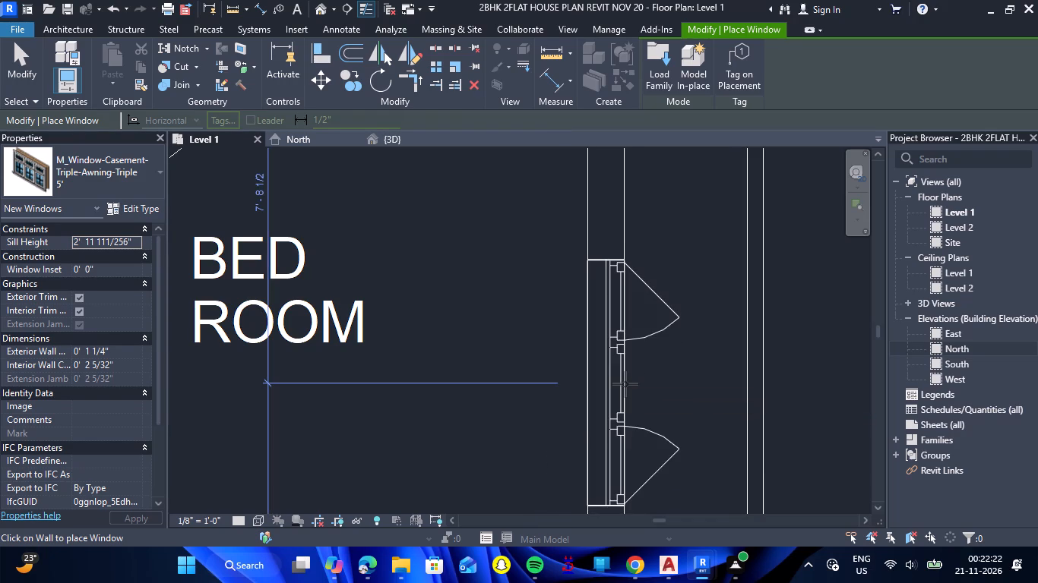
scroll(608, 372, down, 8)
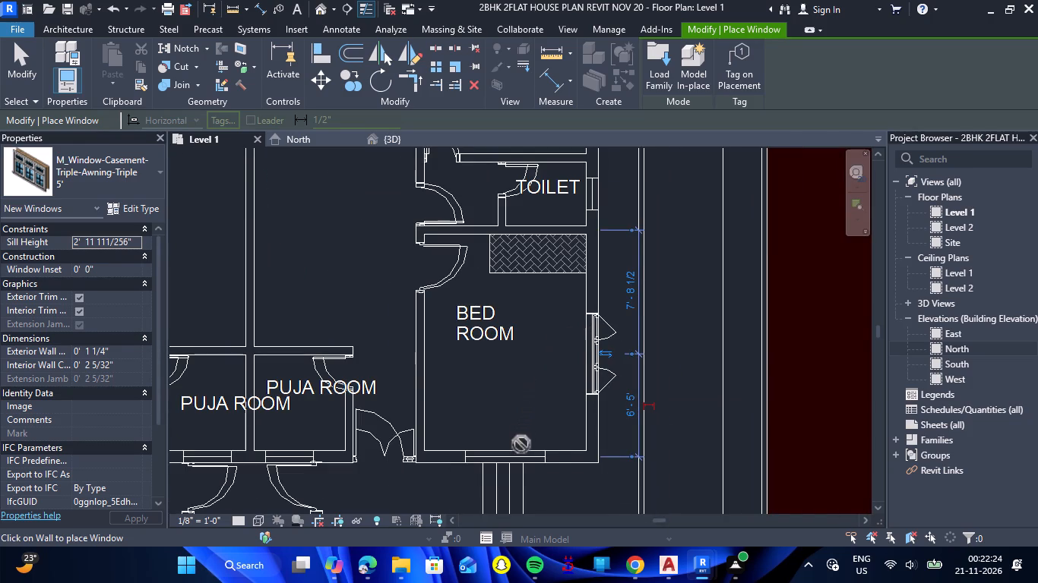
scroll(514, 471, up, 8)
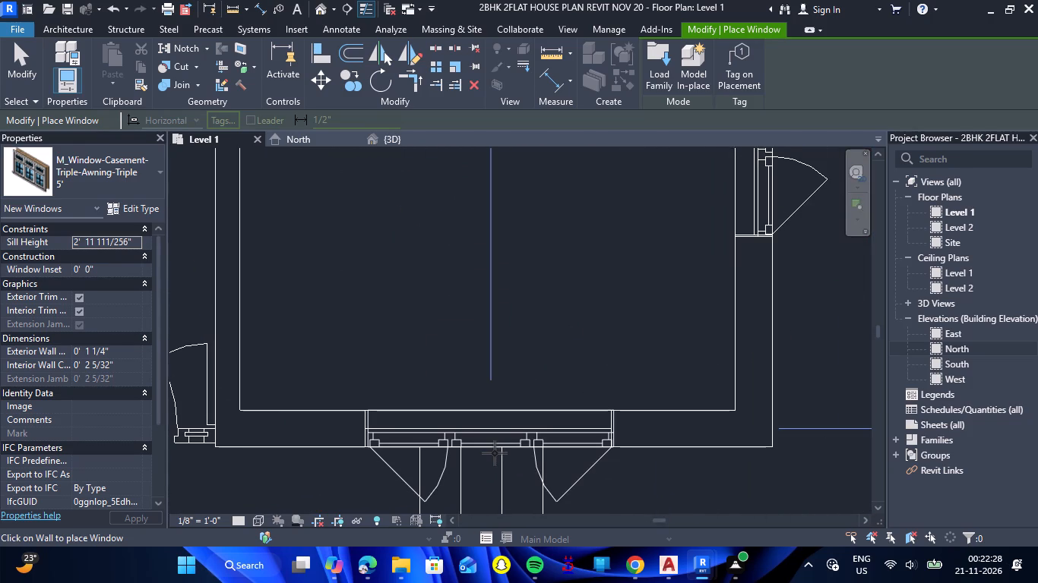
click(495, 453)
Place 5' windows in the left flat's front bedroom: front wall about 5'-0" from the entrance-side wall, side wall about 6'-6" from the toilet-side wall.
scroll(505, 440, down, 7)
scroll(566, 392, down, 2)
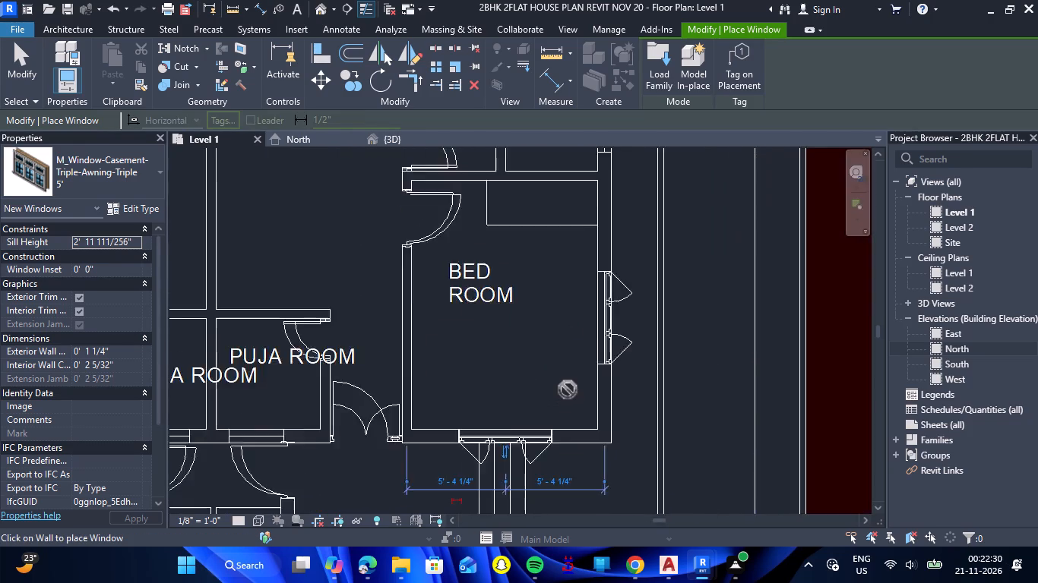
scroll(568, 389, down, 4)
scroll(264, 392, up, 5)
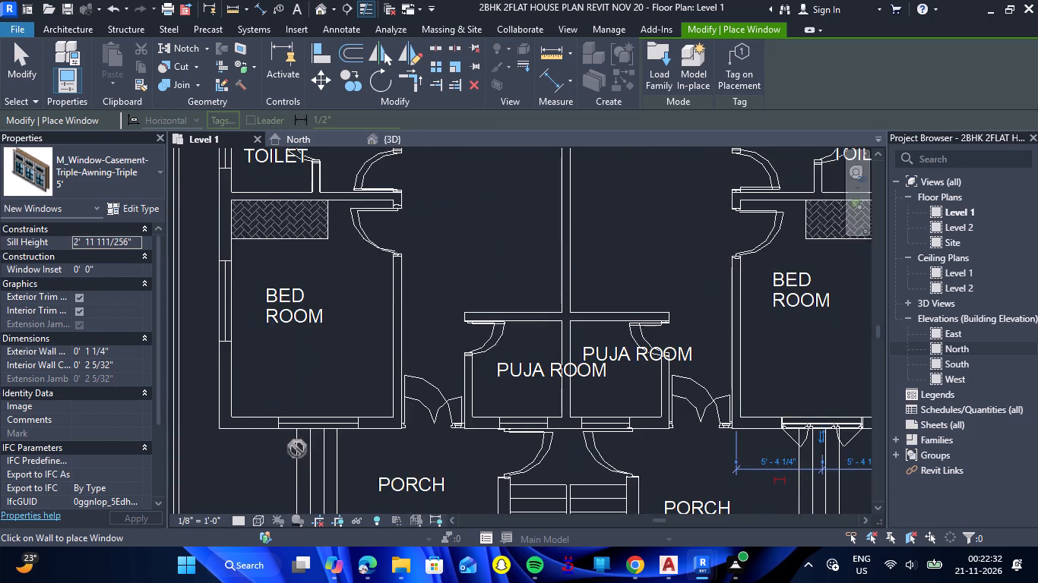
scroll(297, 449, up, 5)
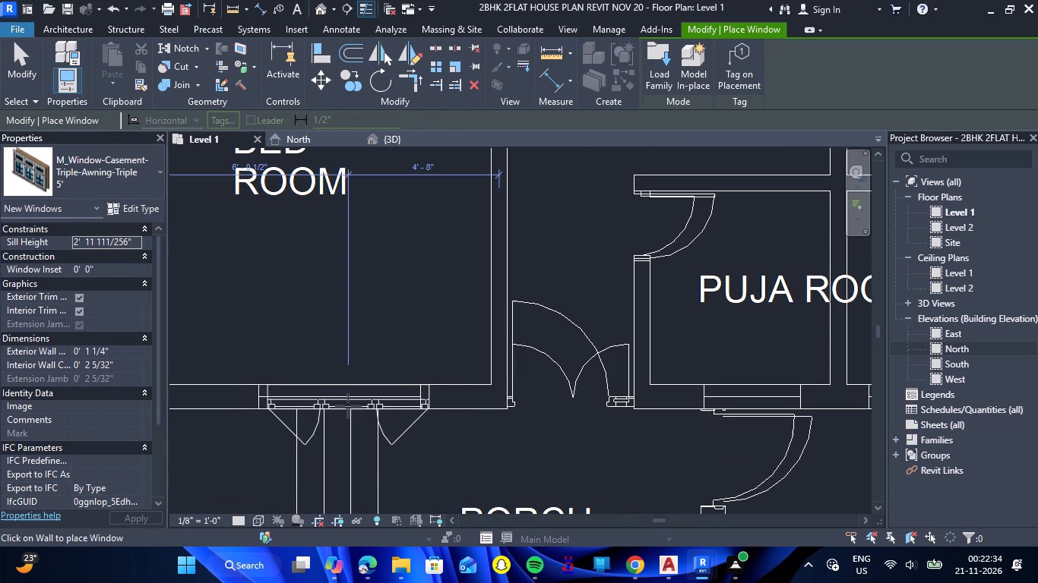
click(338, 411)
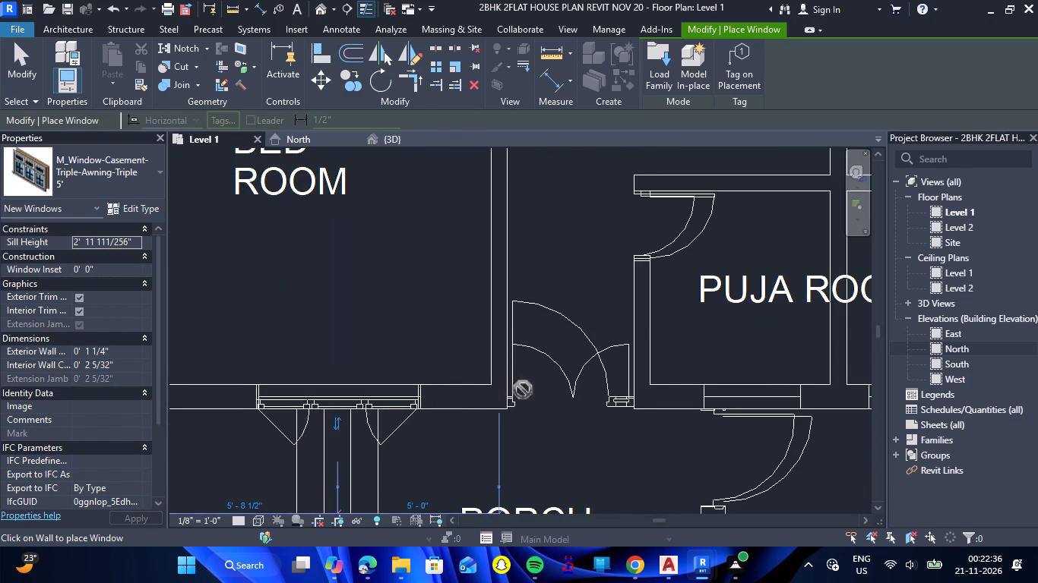
scroll(523, 389, down, 7)
scroll(388, 282, up, 5)
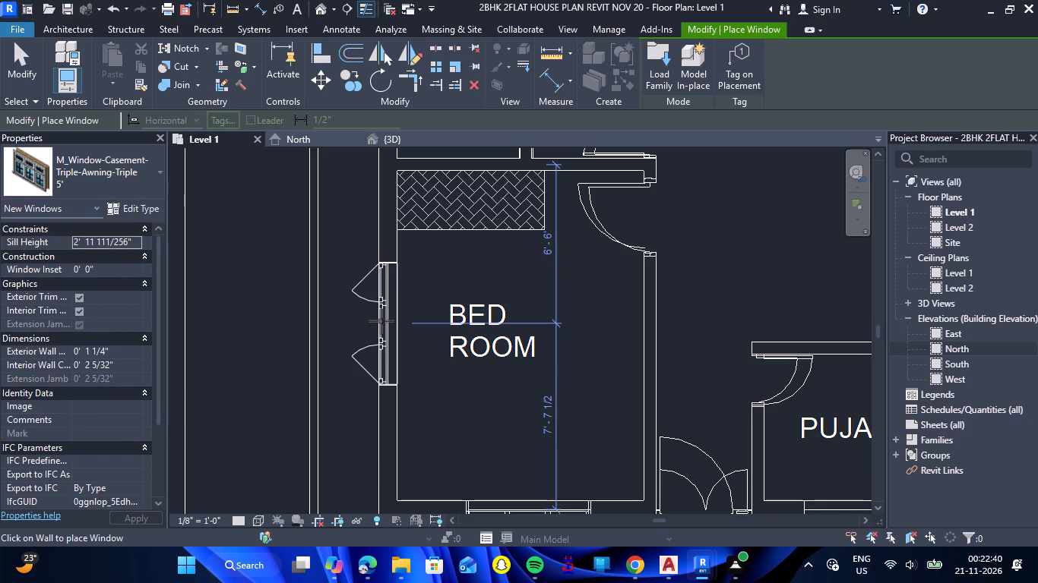
click(381, 321)
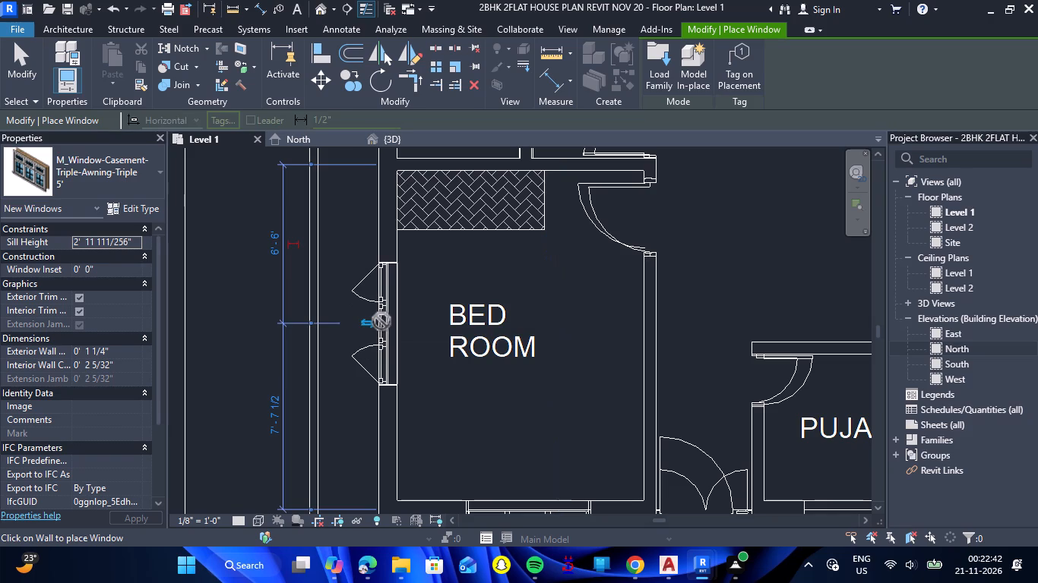
Browse the Windows family library and choose M_Window-Awning-Double-Vertical to load for the kitchen openings.
scroll(445, 336, down, 9)
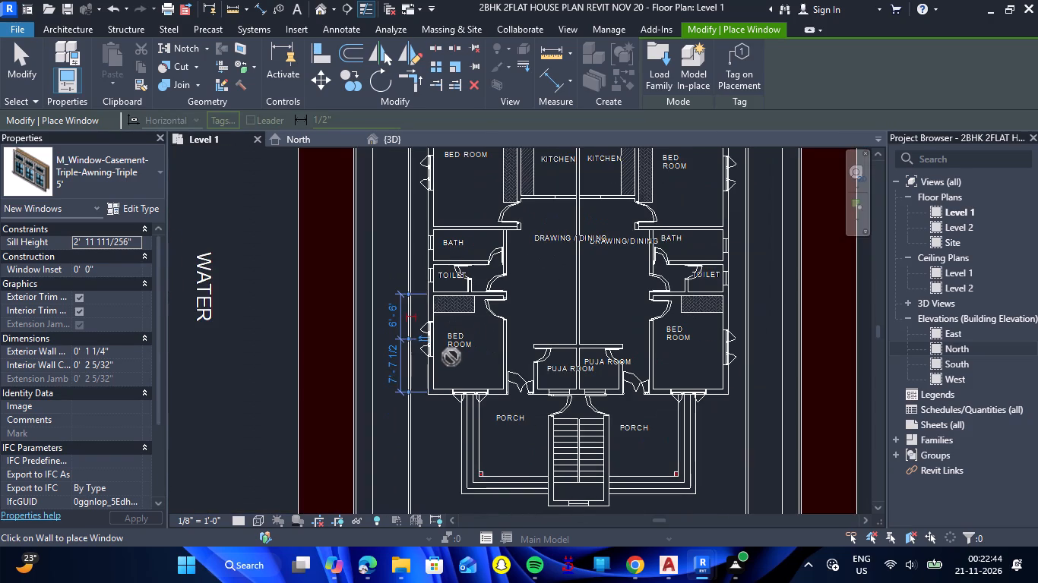
scroll(451, 358, down, 3)
scroll(521, 194, up, 5)
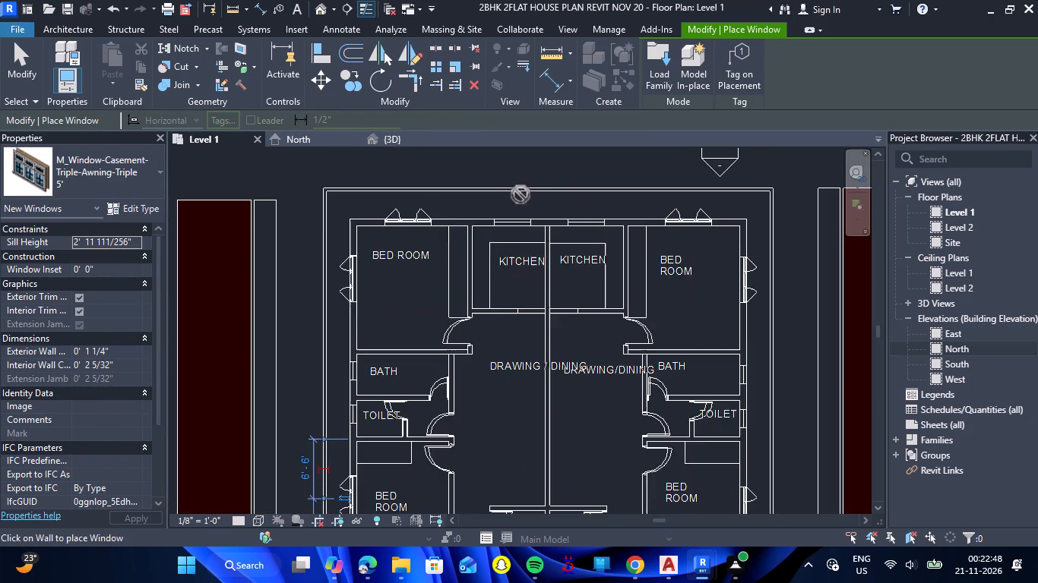
scroll(521, 200, up, 1)
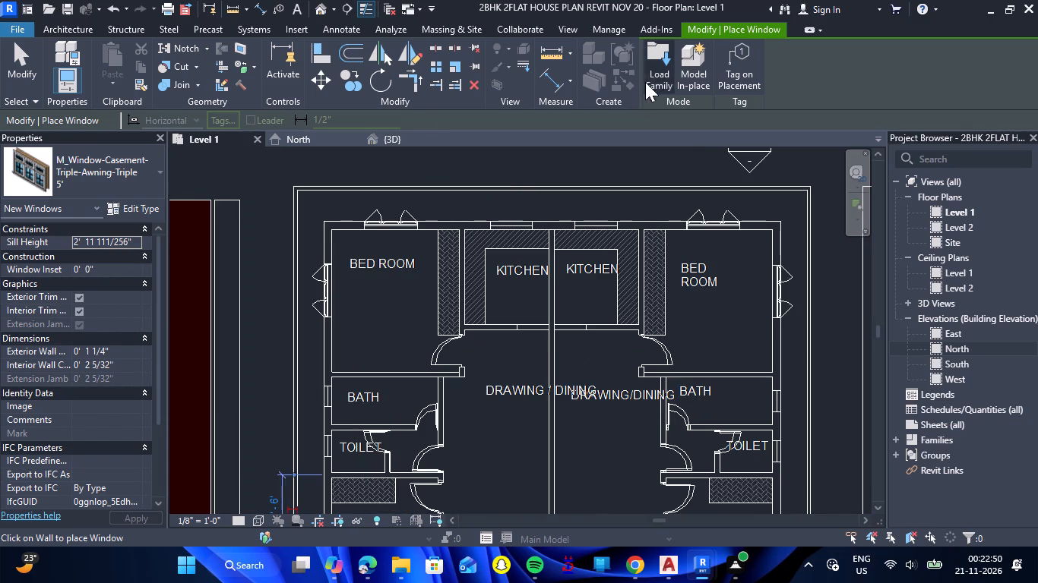
click(650, 74)
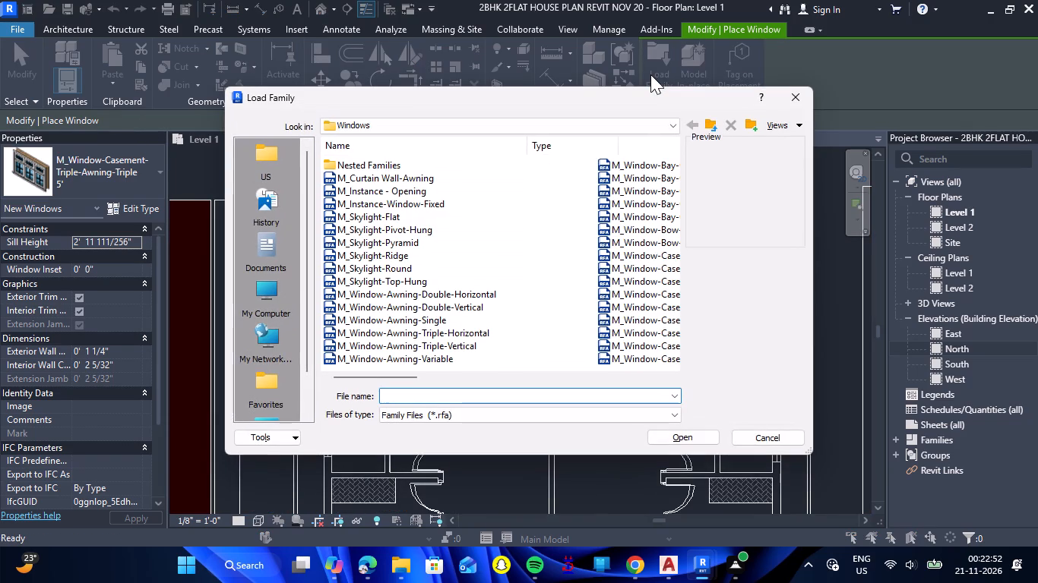
click(440, 191)
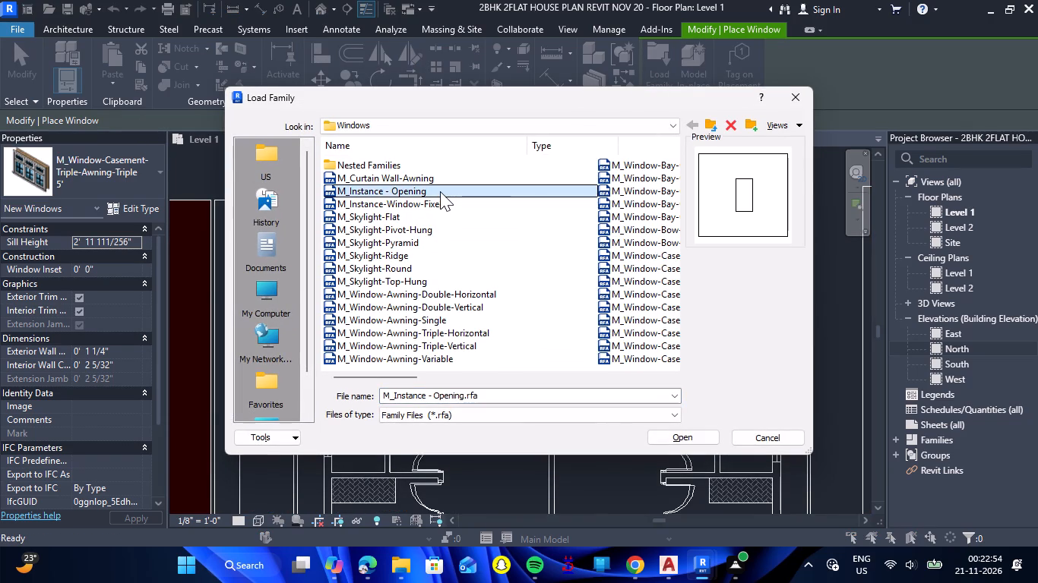
key(Down)
key(Down)
key(Down)
key(Down)
key(Down)
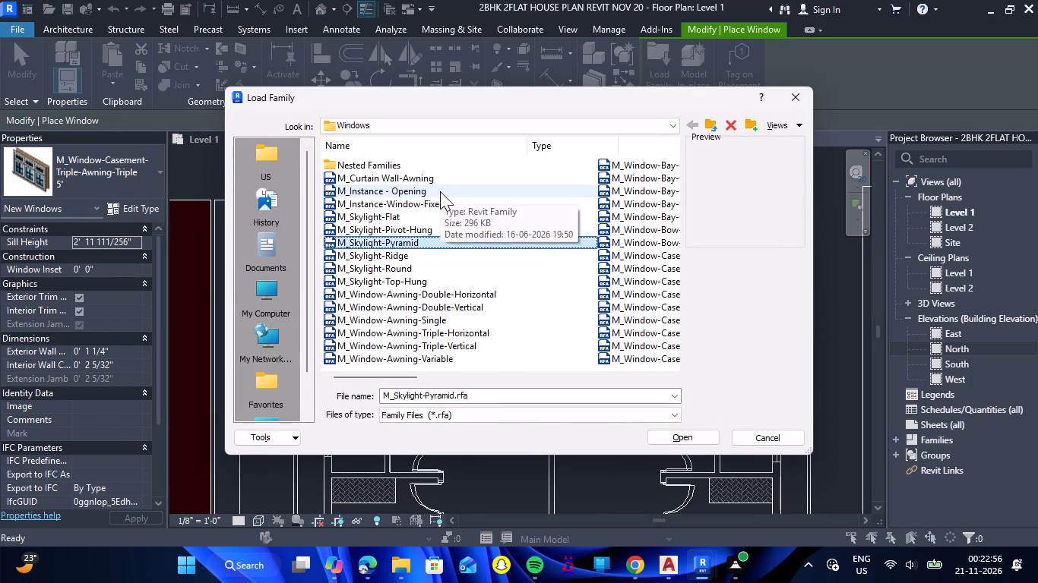
key(Down)
key(Down)
key(Down)
key(Down)
key(Down)
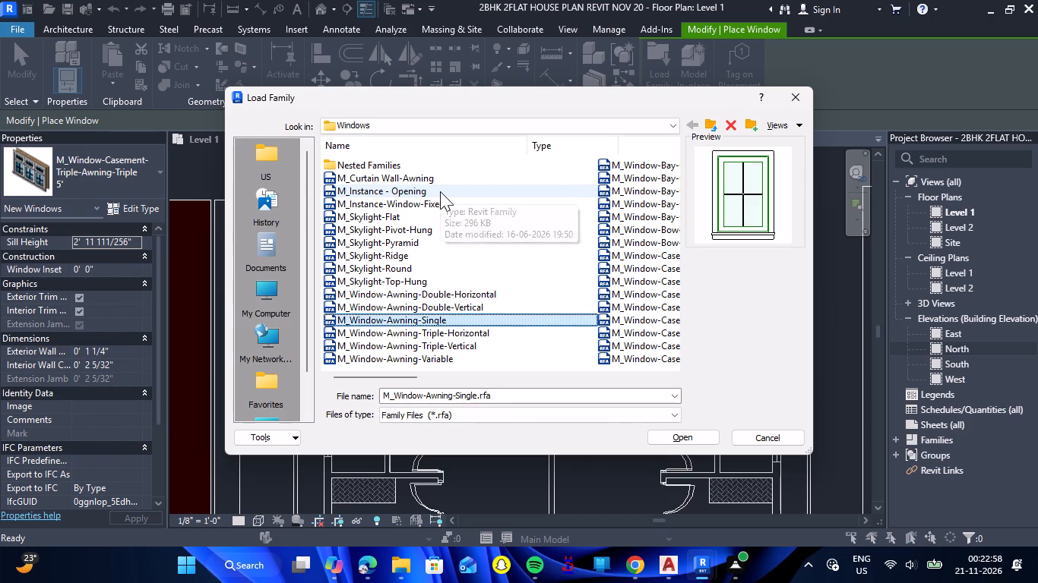
key(Up)
key(Down)
key(Up)
key(Up)
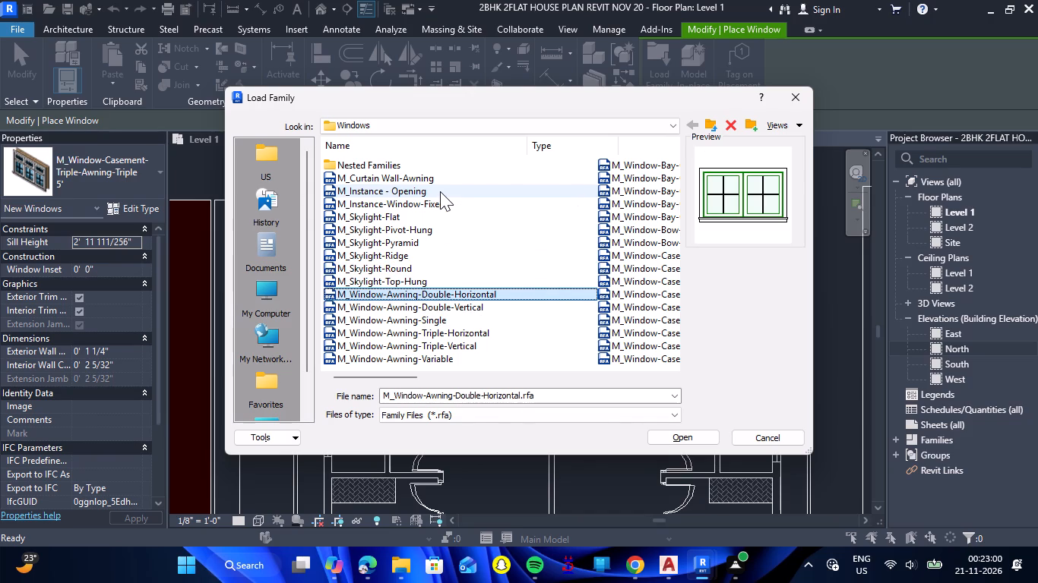
key(Down)
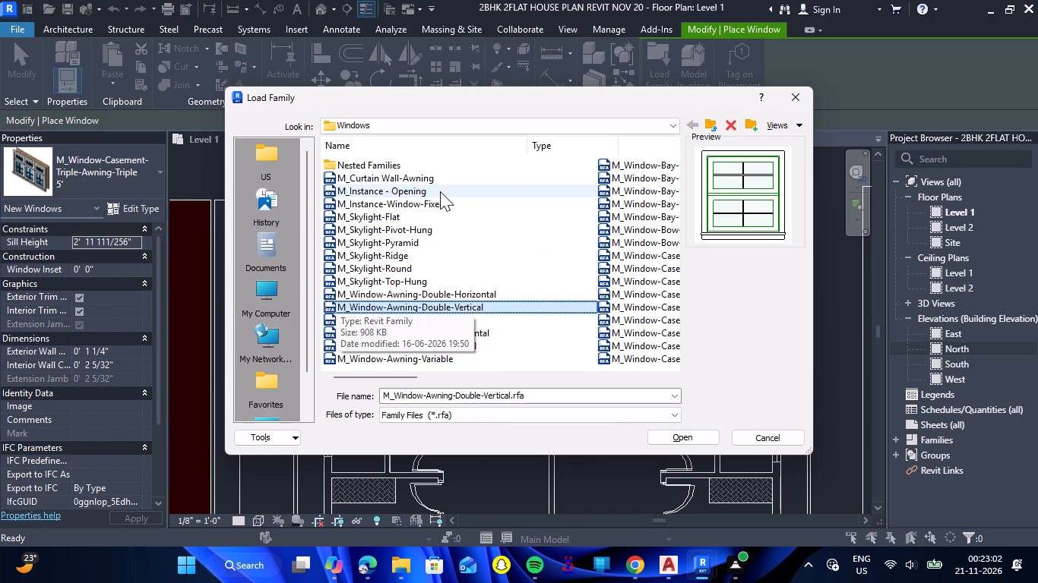
double_click(462, 308)
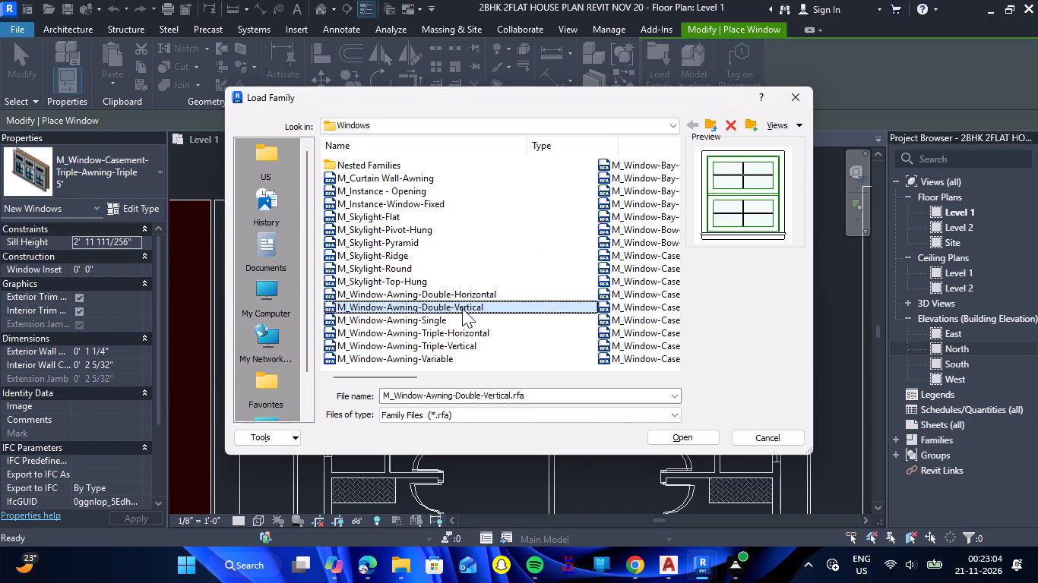
Load the 1400 x 600mm type of the double-vertical awning window family.
scroll(491, 301, down, 3)
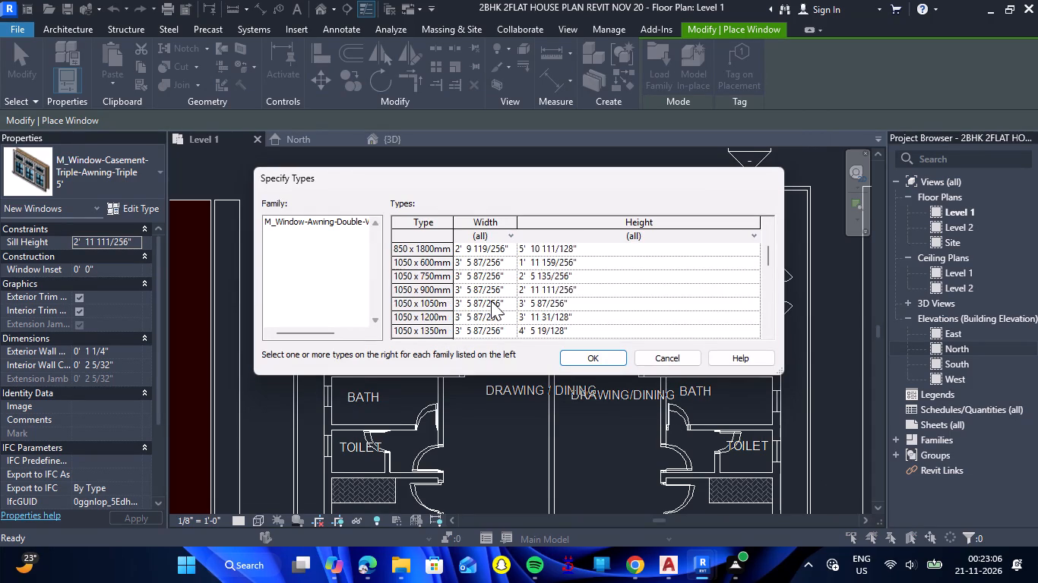
scroll(491, 301, down, 8)
scroll(489, 298, up, 1)
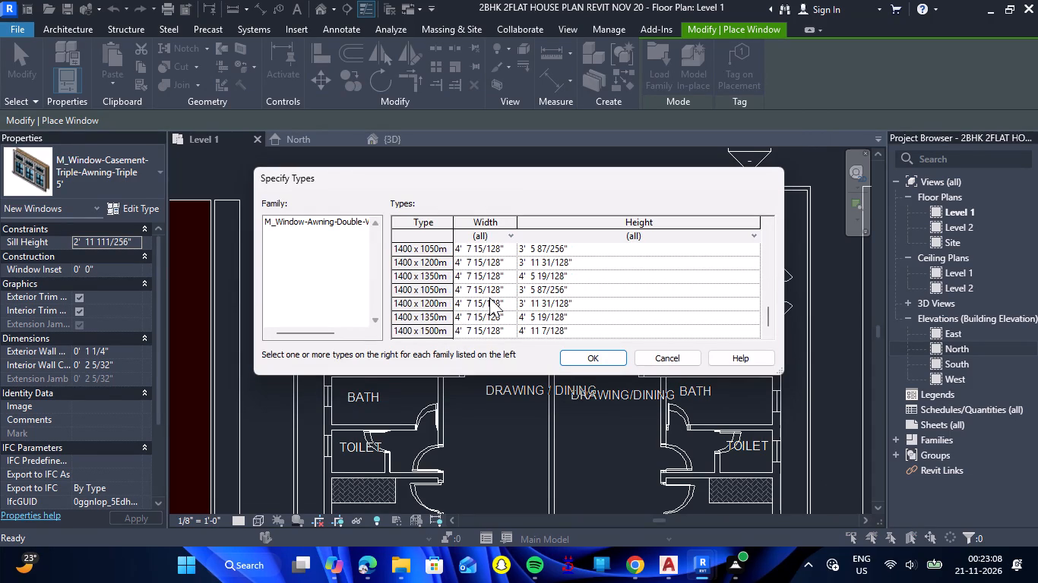
scroll(489, 298, up, 2)
click(470, 328)
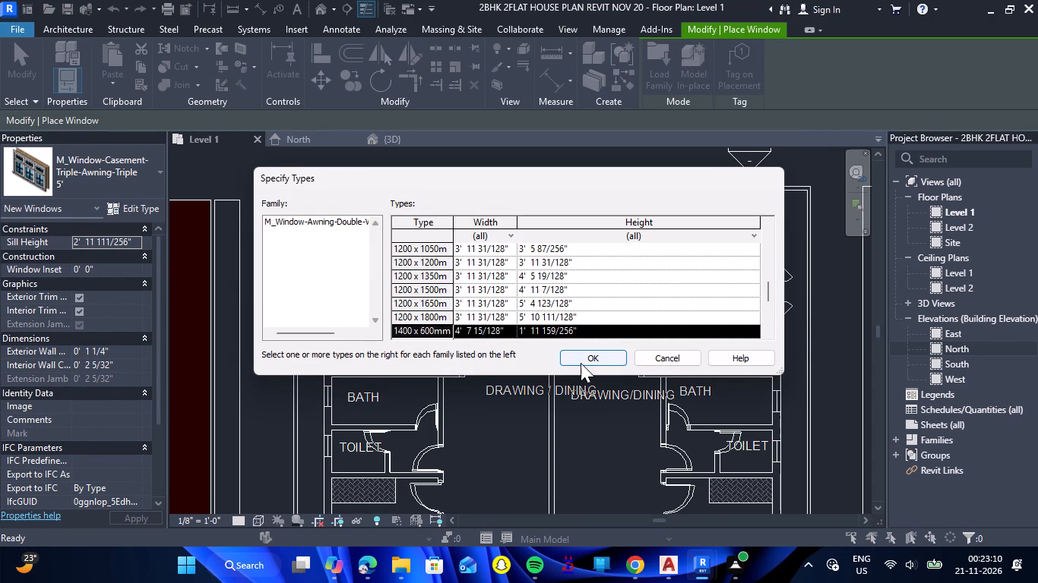
click(581, 363)
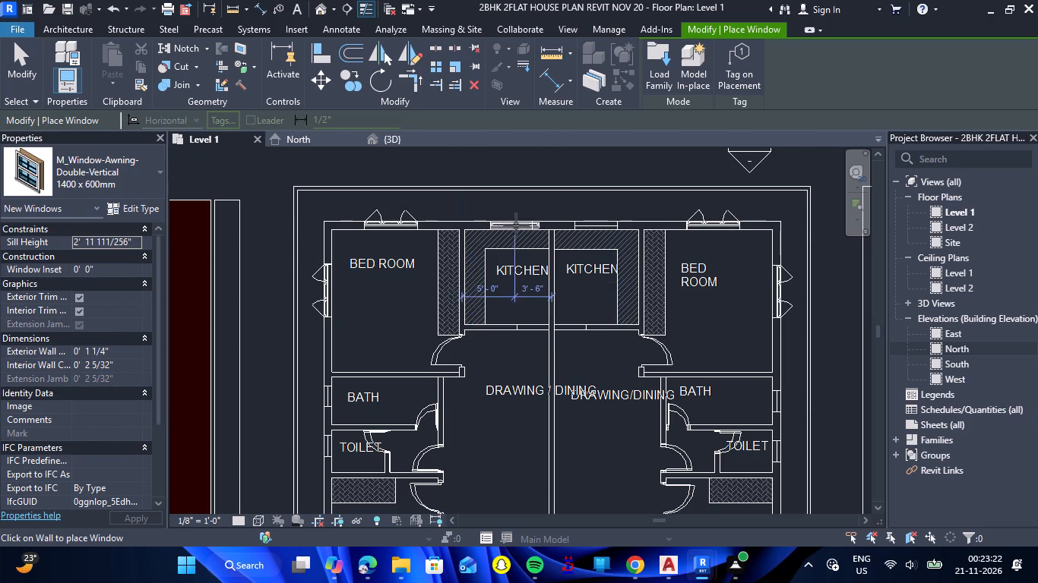
Set the awning window's width to 4' and duplicate the type under the name 4'.
scroll(516, 225, up, 10)
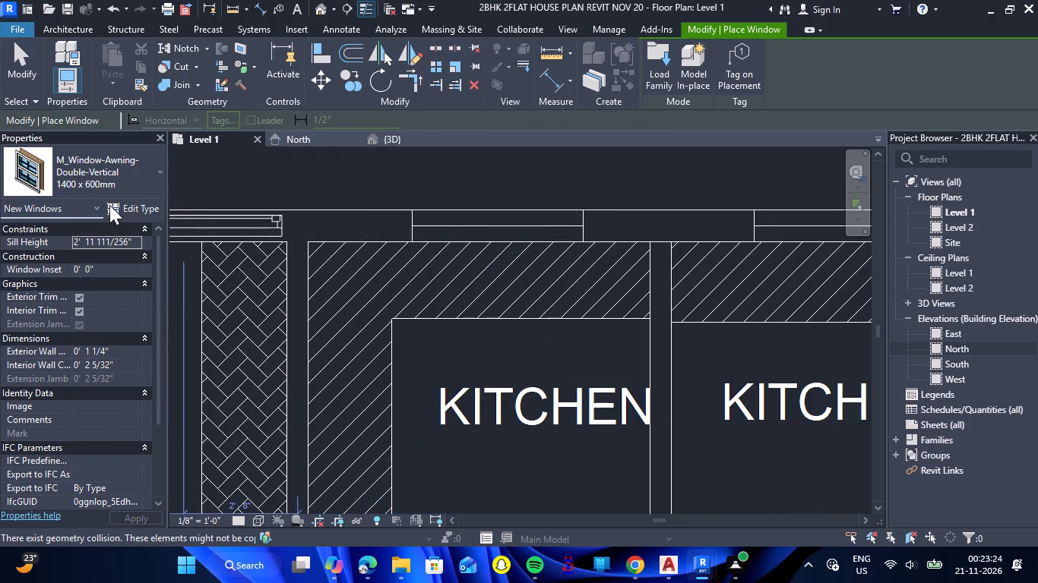
click(122, 203)
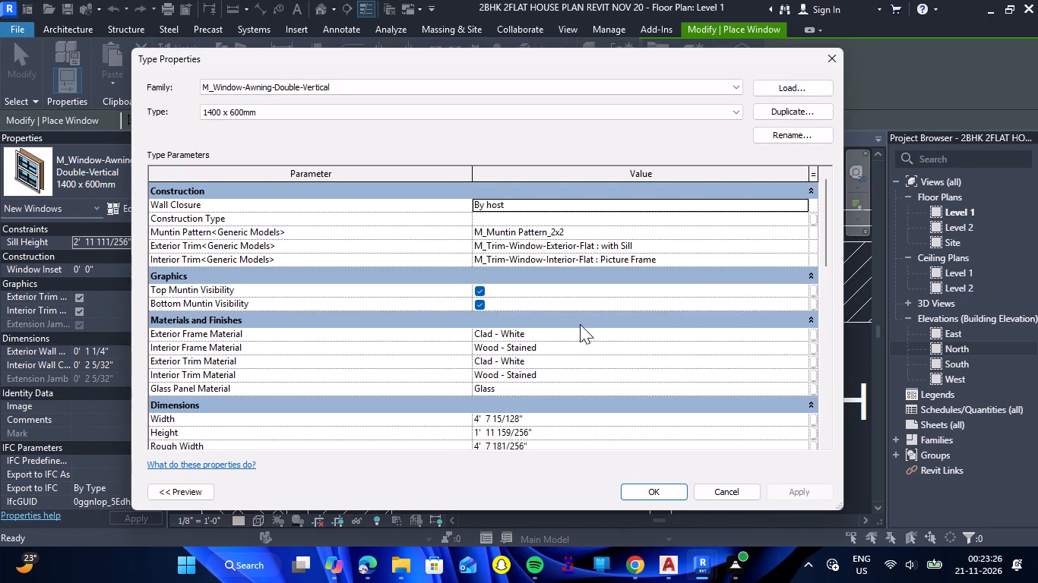
click(543, 421)
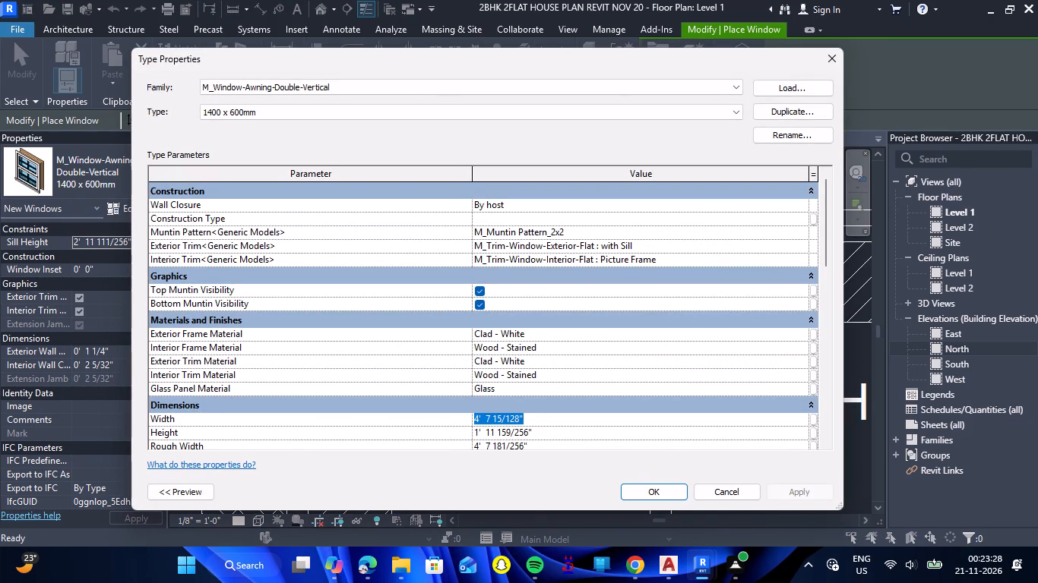
text(4')
key(Return)
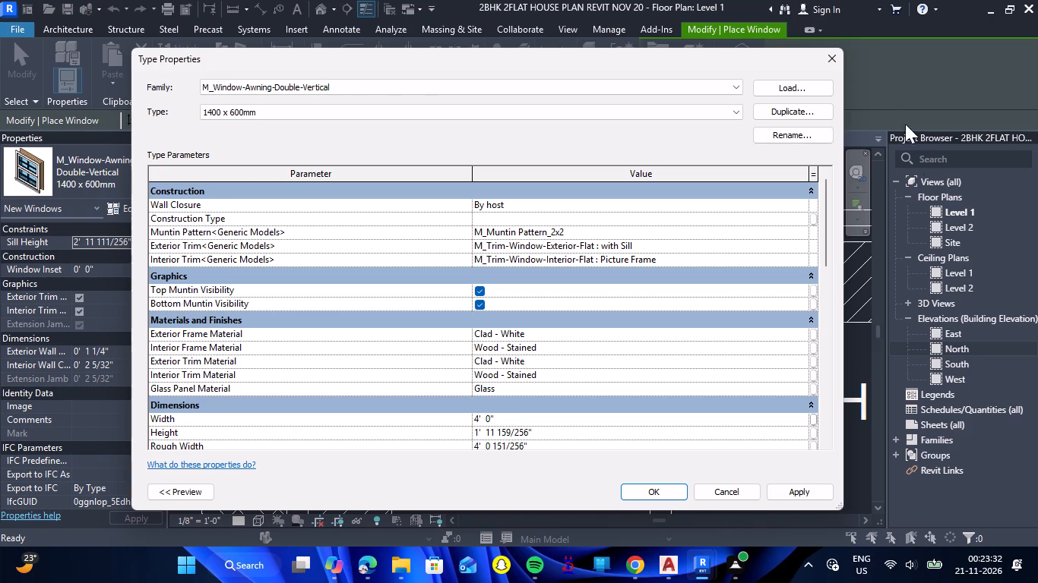
click(781, 106)
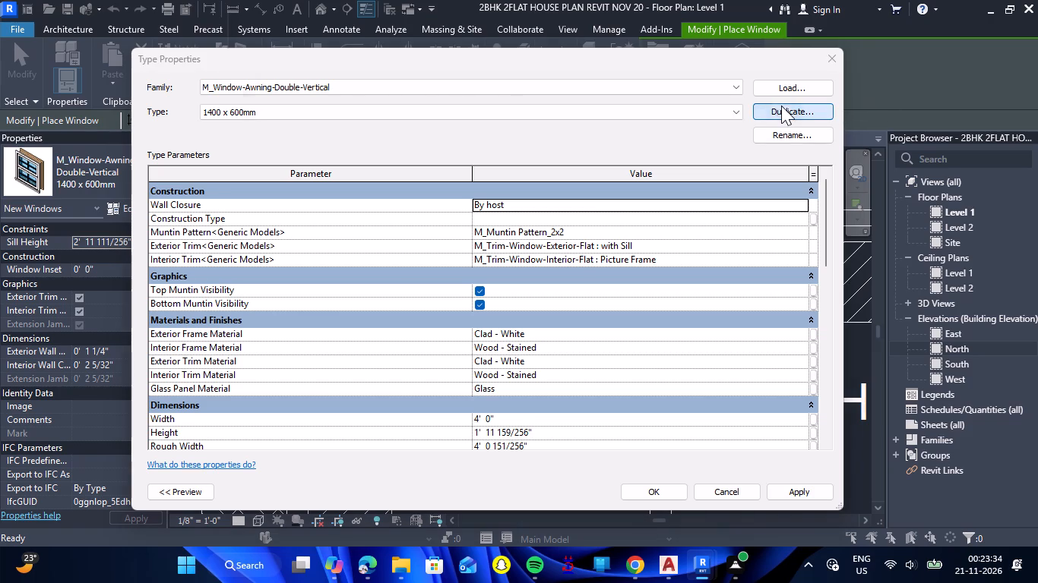
key(4)
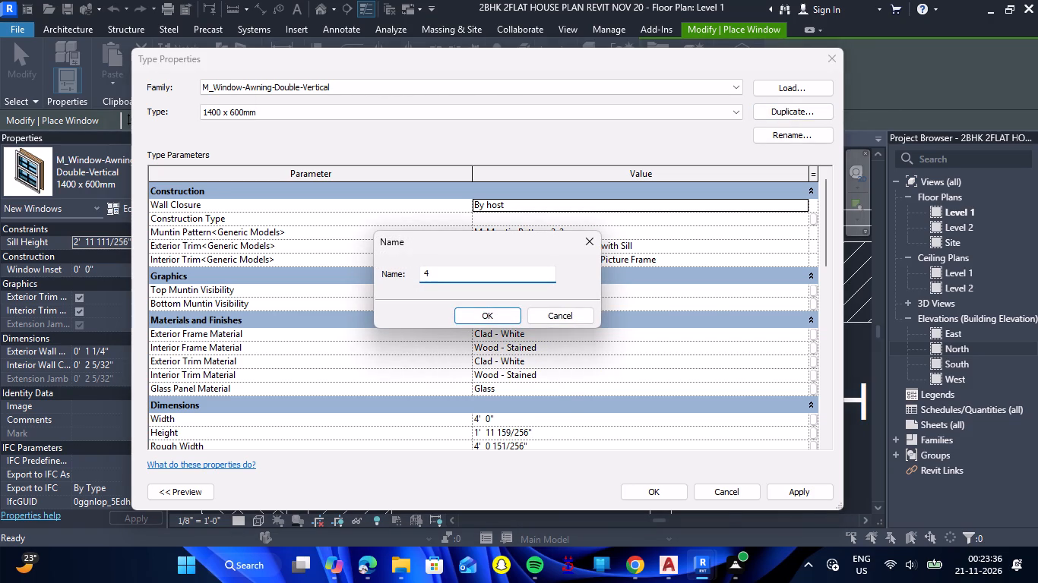
key(apostrophe)
key(Return)
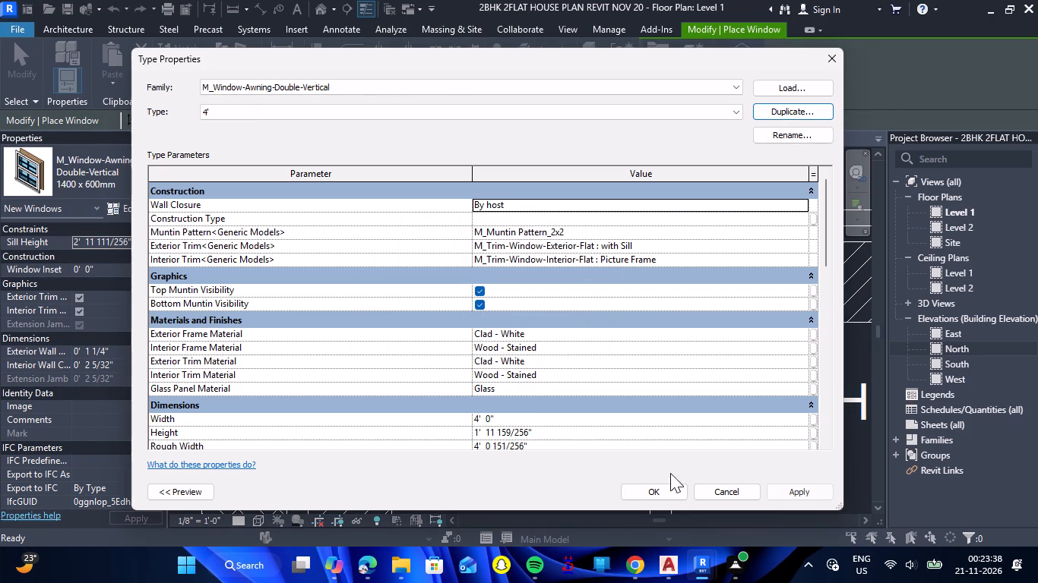
click(662, 491)
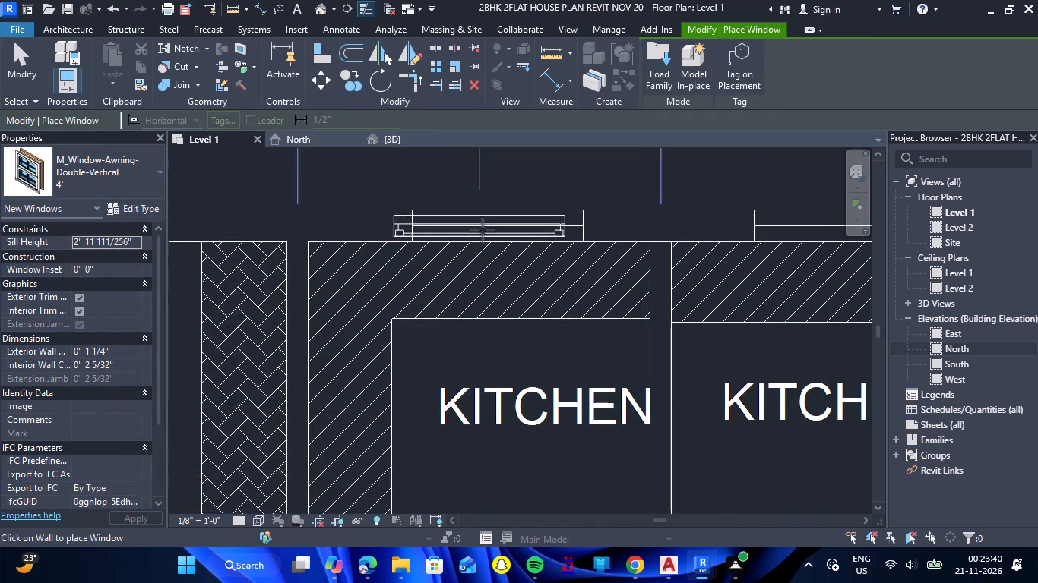
Place 4' awning windows in both kitchens' rear wall over the CAD openings, the right flat's about 4'-2" from the party wall.
scroll(483, 231, up, 6)
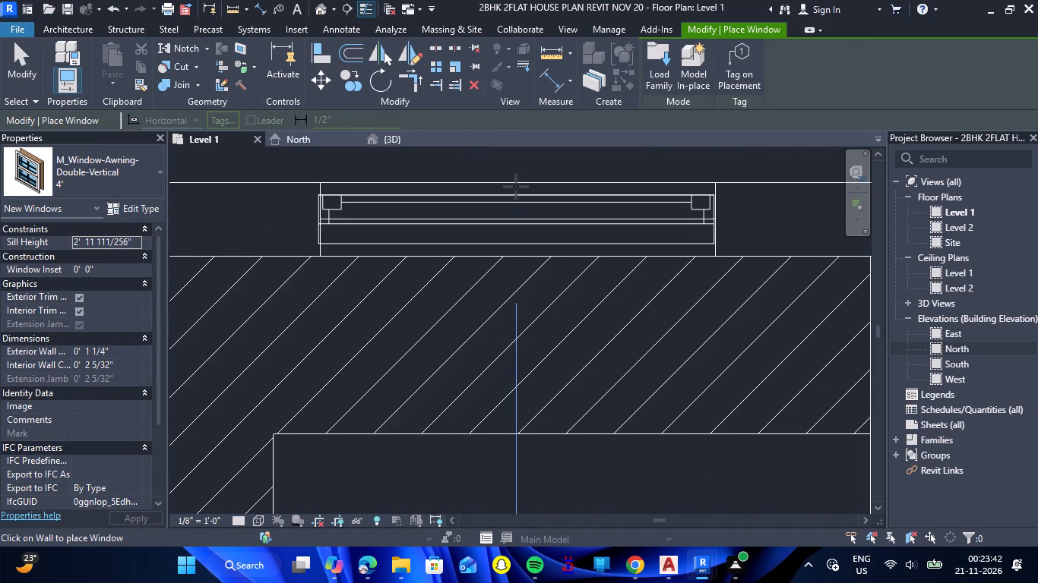
click(520, 178)
scroll(438, 241, down, 4)
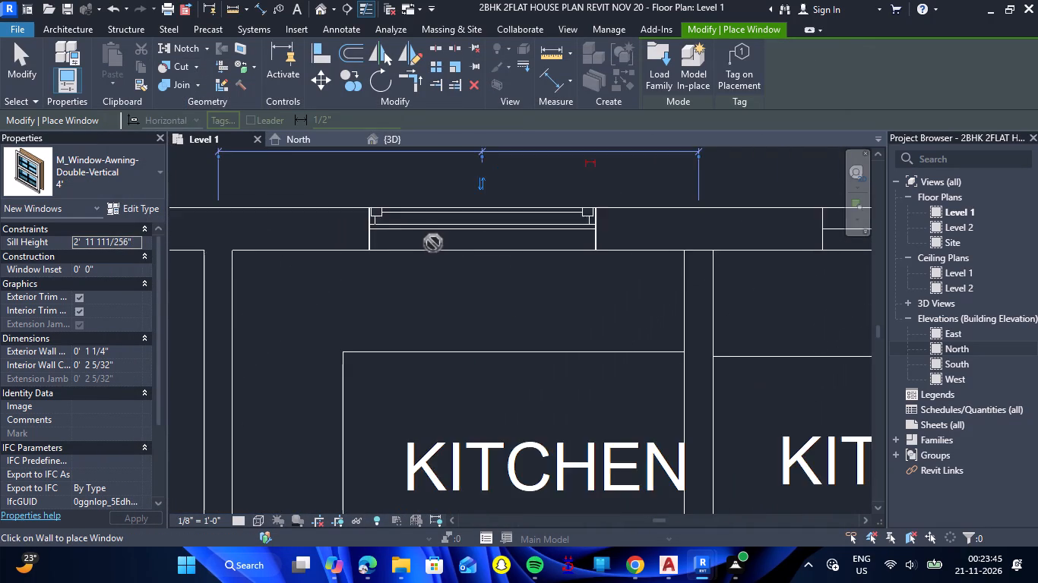
scroll(432, 244, down, 4)
scroll(755, 229, up, 7)
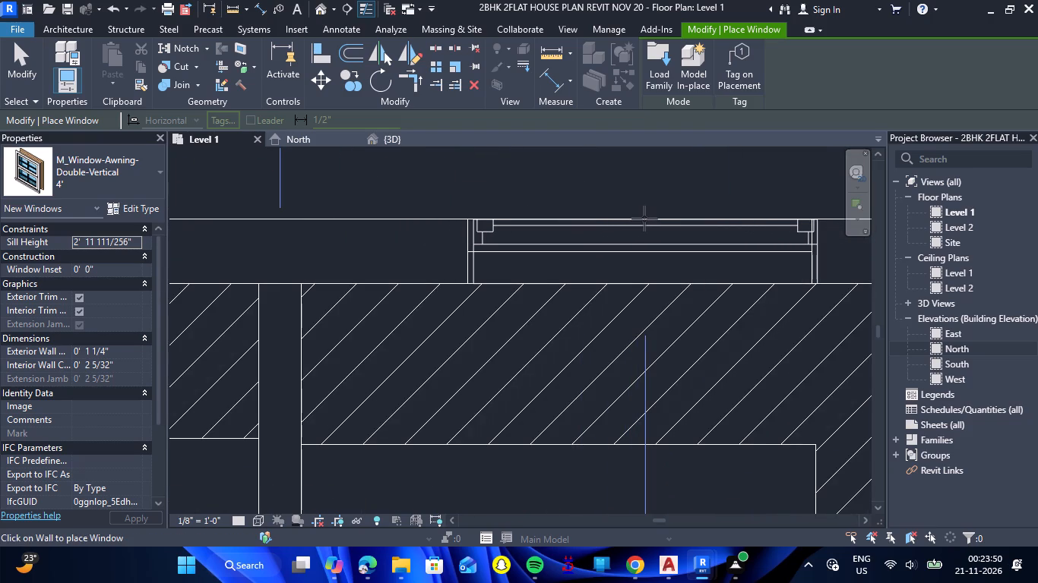
click(636, 223)
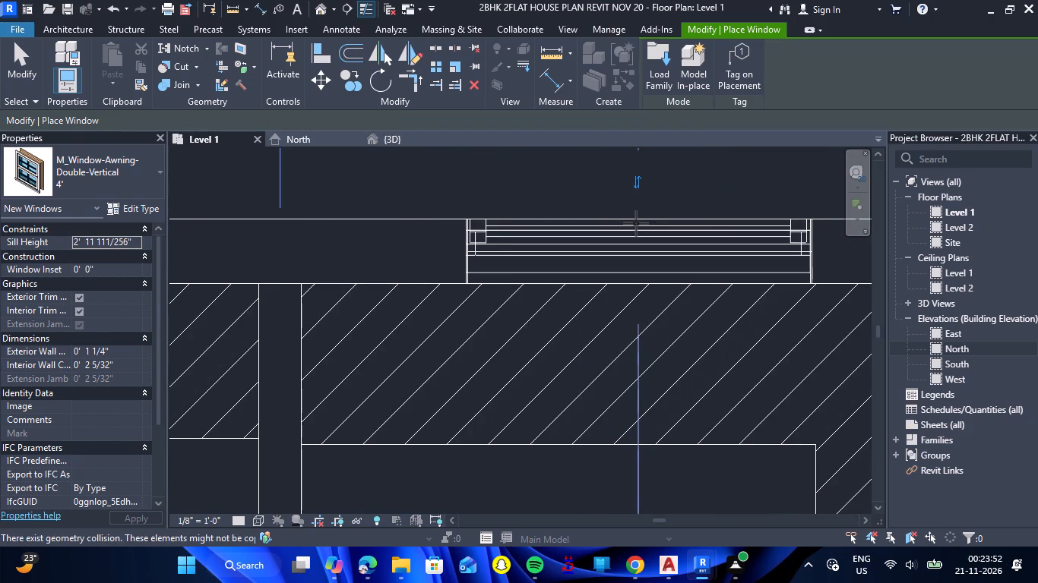
Set the double-vertical awning window's width to 3' and duplicate the type under the name 3'.
scroll(510, 261, down, 15)
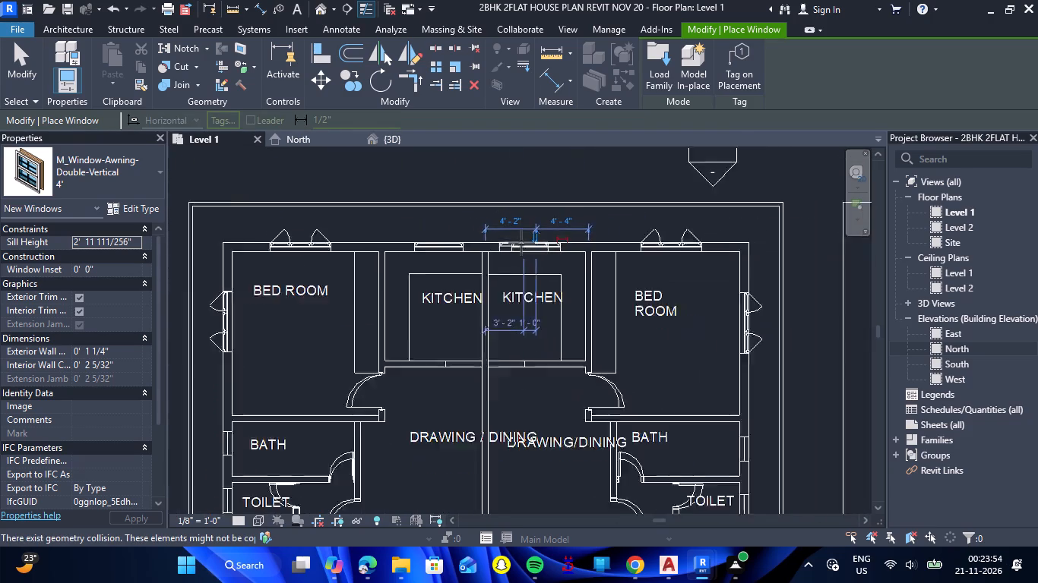
scroll(521, 243, down, 1)
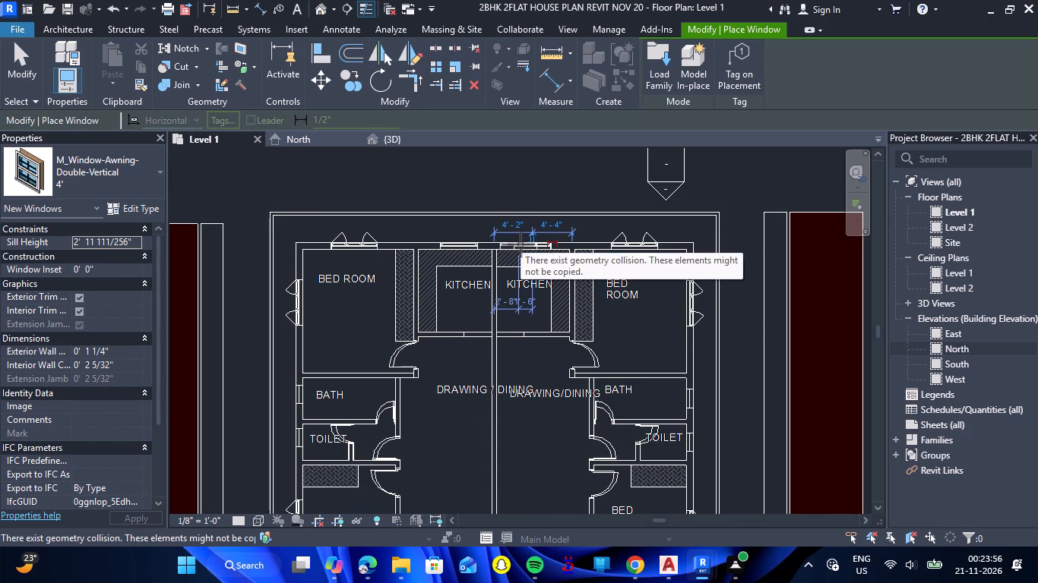
scroll(521, 244, down, 1)
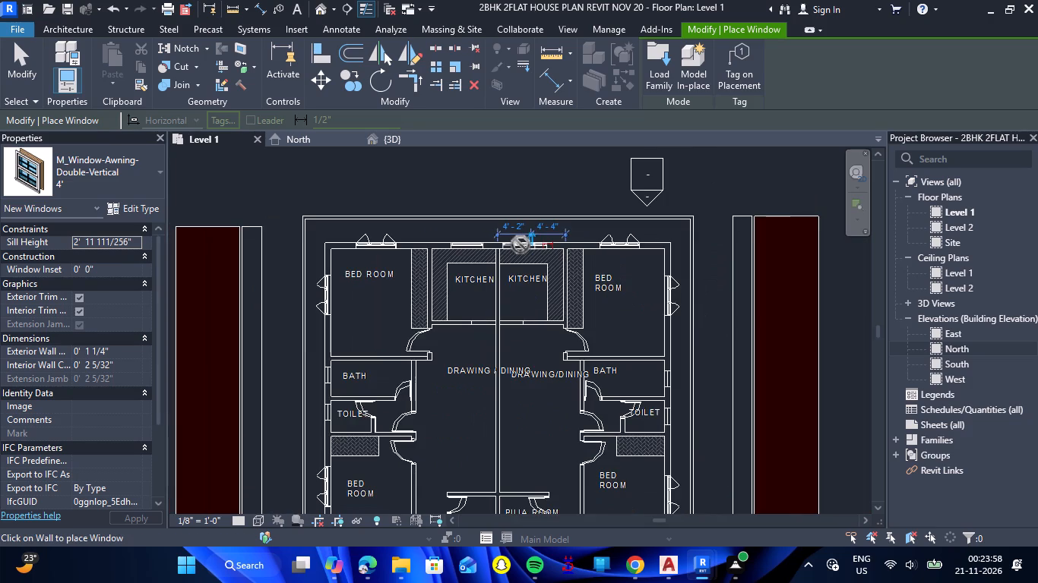
scroll(521, 244, down, 5)
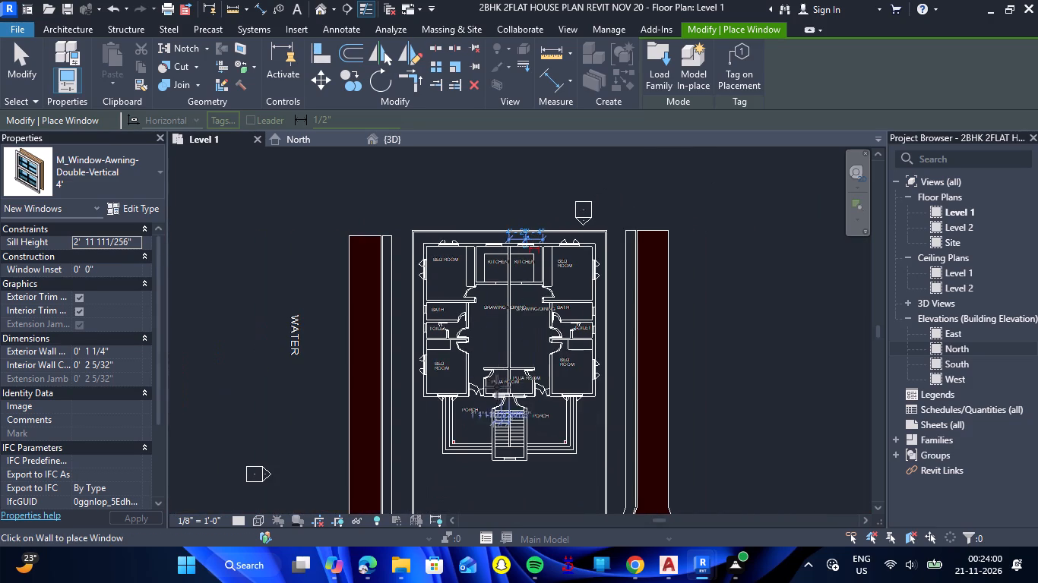
scroll(497, 387, up, 17)
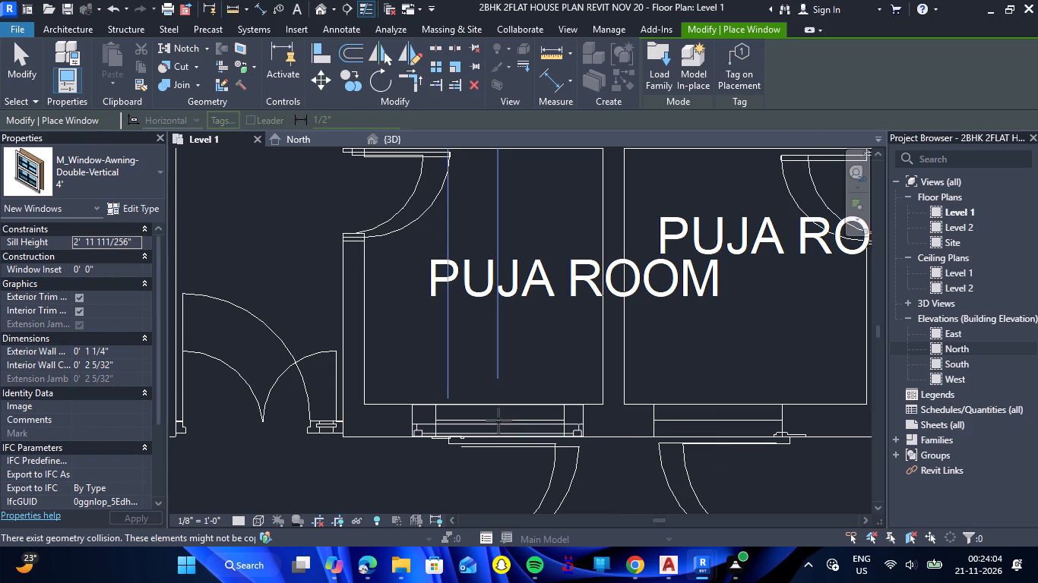
click(150, 207)
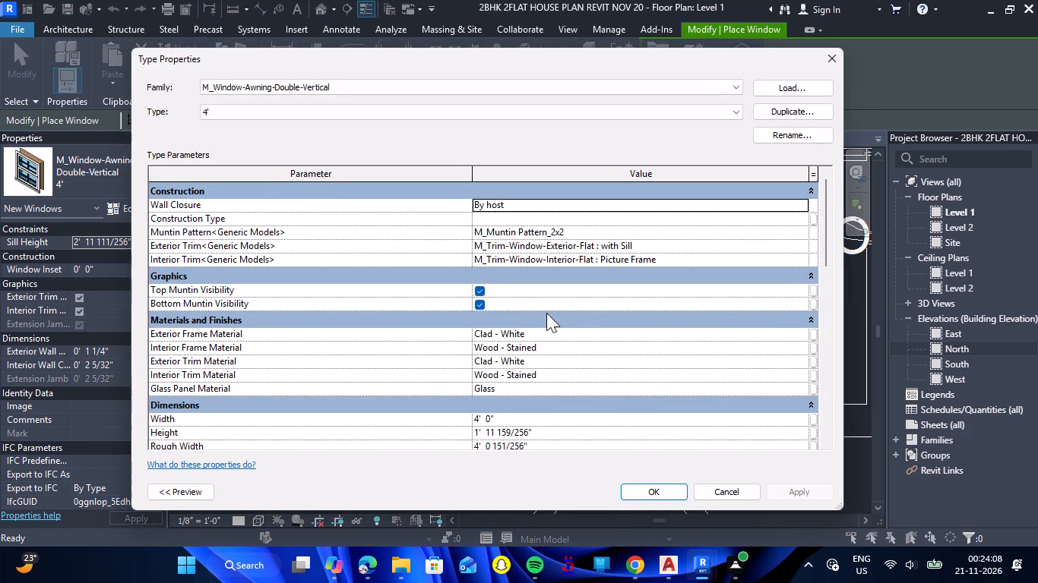
click(535, 421)
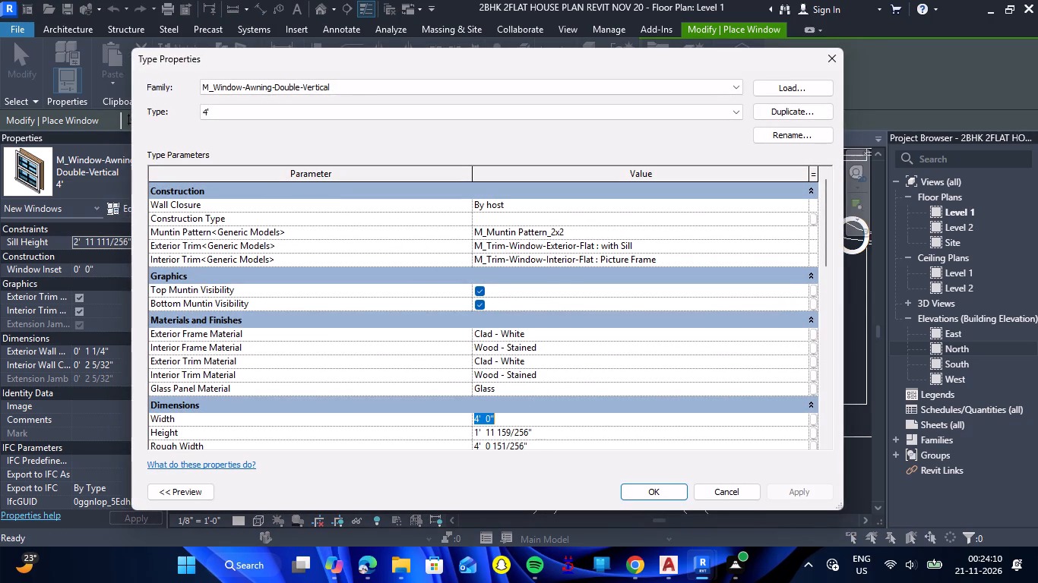
text(3')
key(Return)
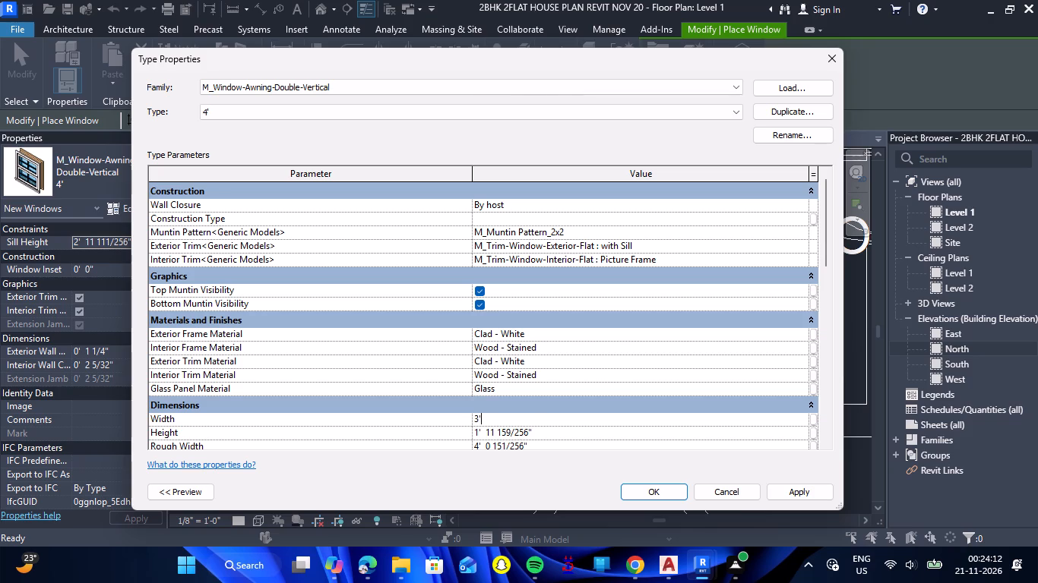
click(794, 107)
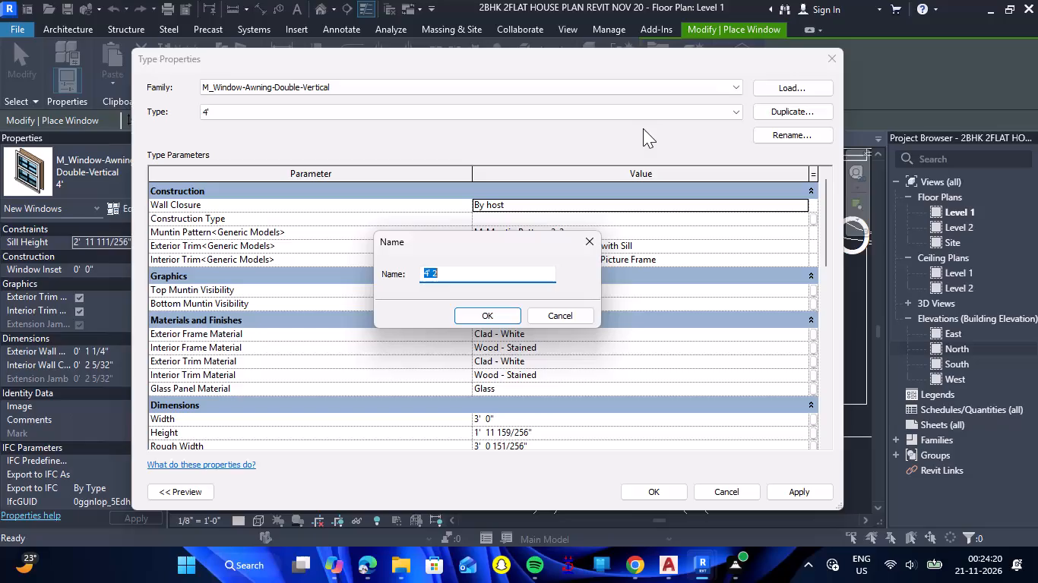
text(3')
key(Return)
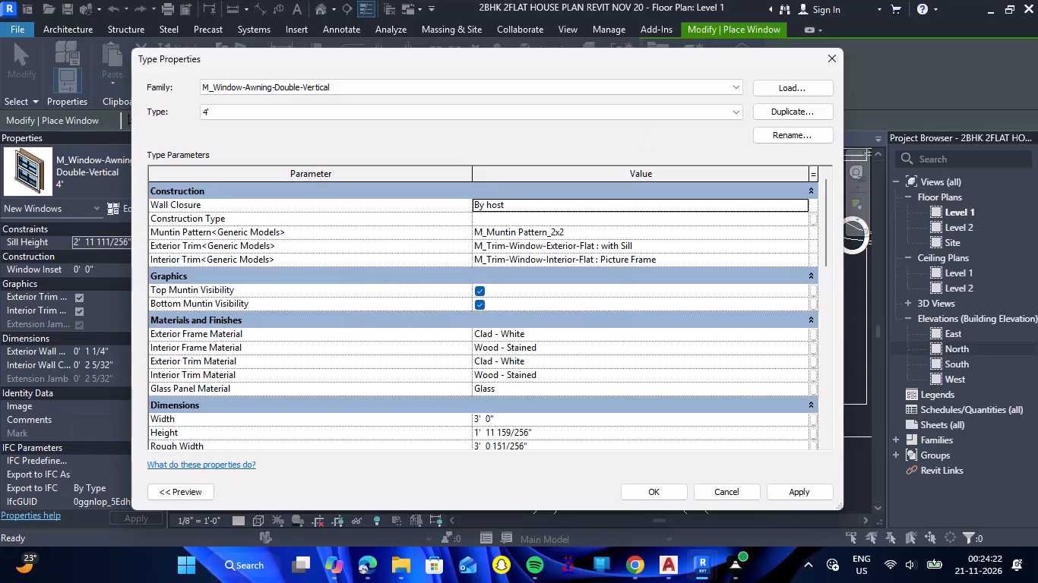
click(674, 499)
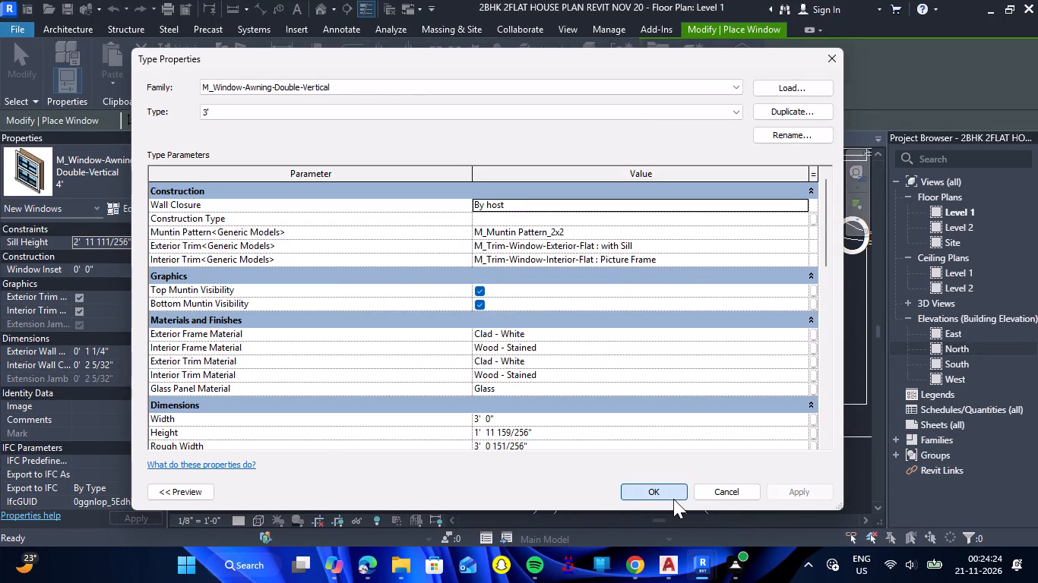
Place 3' awning windows in both puja rooms' front wall over the CAD openings, about 2'-7 1/2" (left) and 2'-5 1/2" (right) from the party wall.
scroll(492, 426, up, 2)
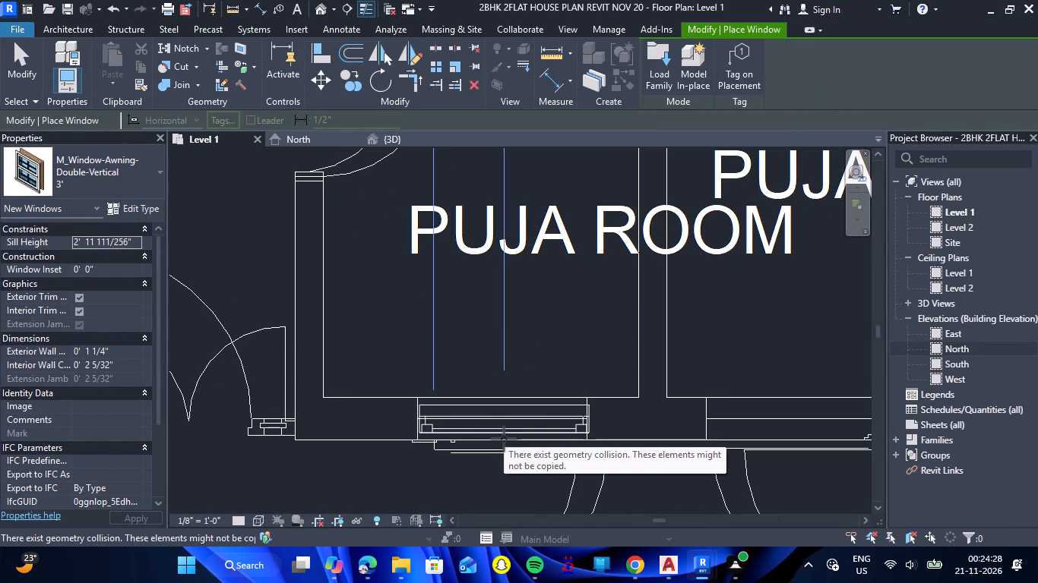
click(504, 439)
scroll(445, 437, down, 4)
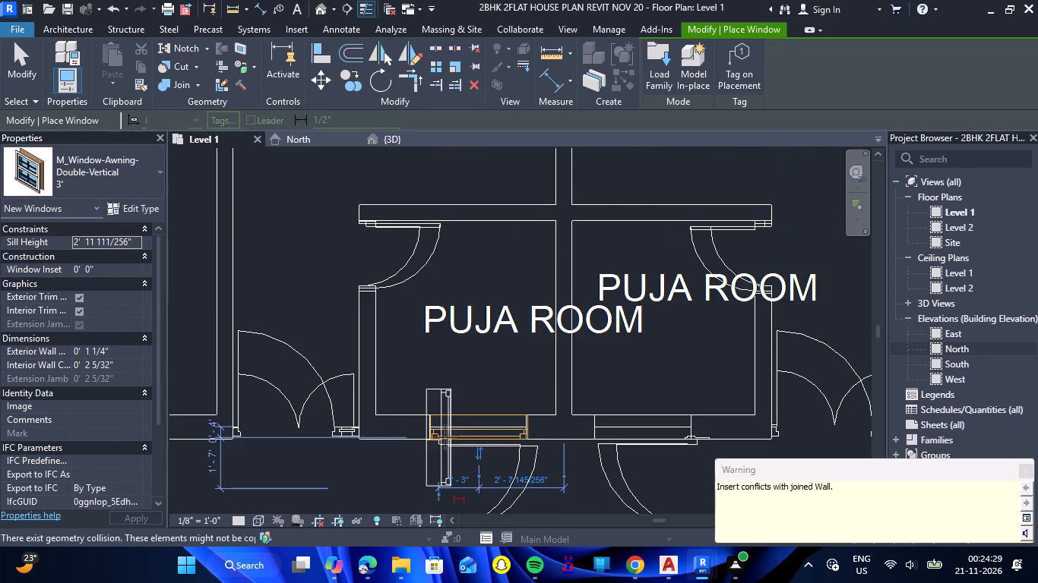
scroll(666, 455, up, 6)
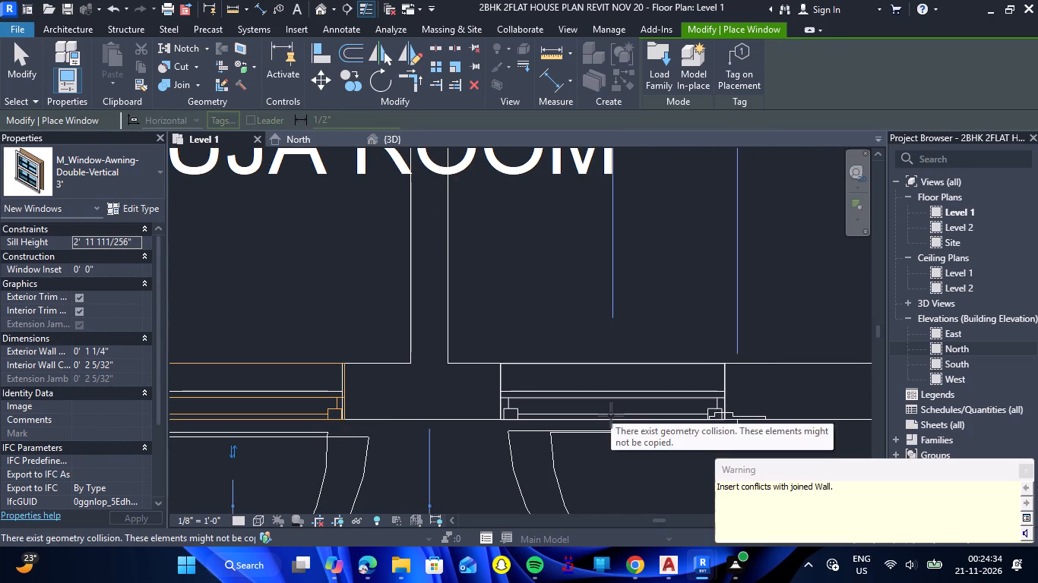
click(611, 415)
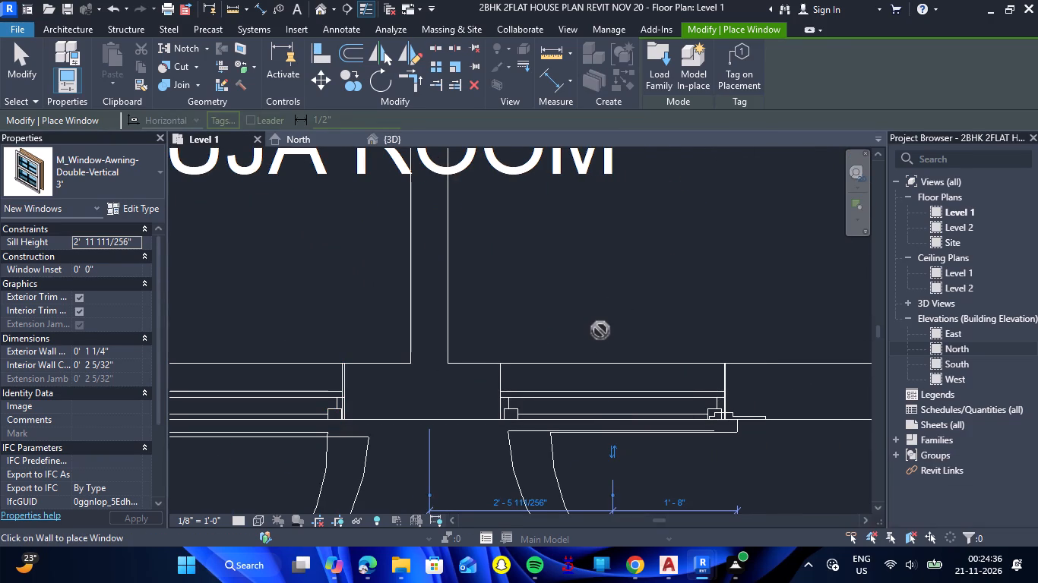
key(Escape)
scroll(600, 330, down, 6)
key(Escape)
Select the left puja room's 3' awning window in the front wall.
scroll(449, 342, up, 5)
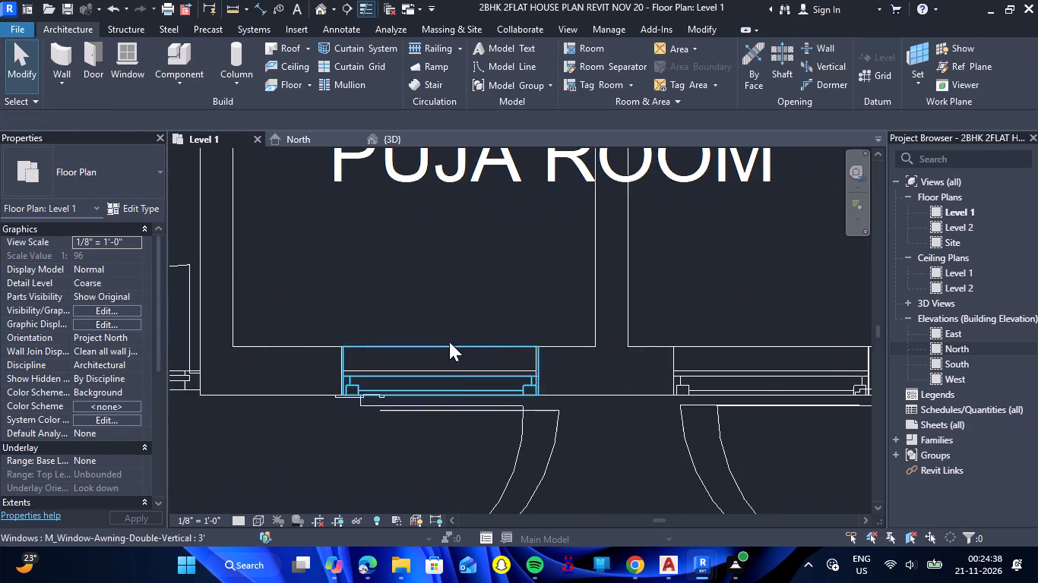
scroll(433, 378, up, 4)
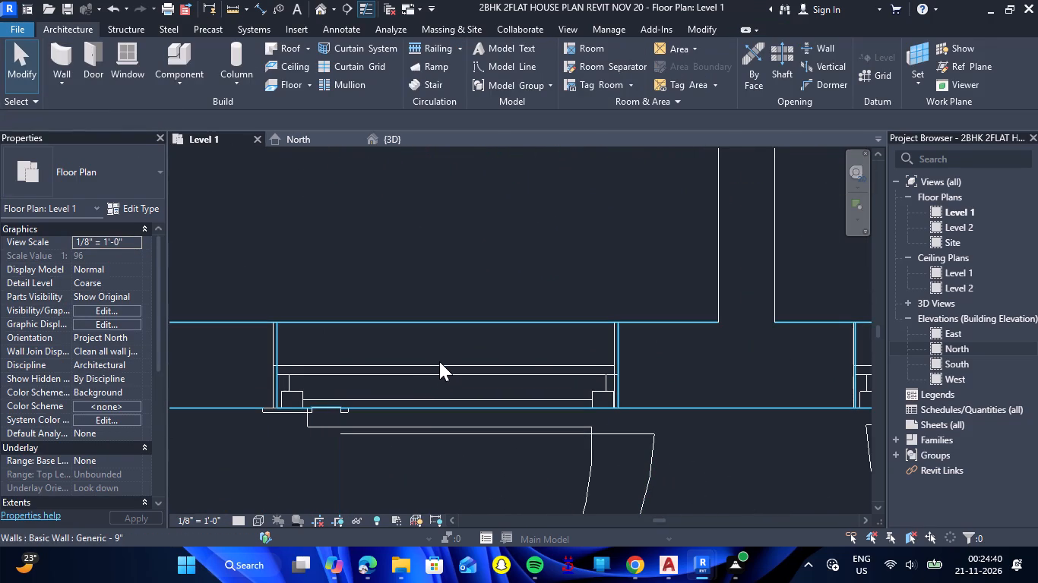
click(278, 353)
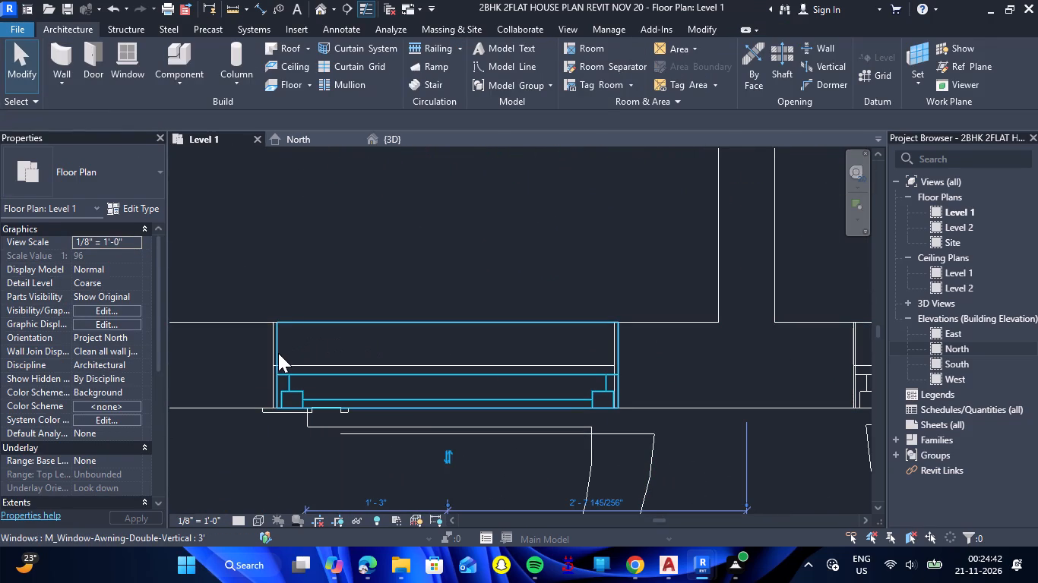
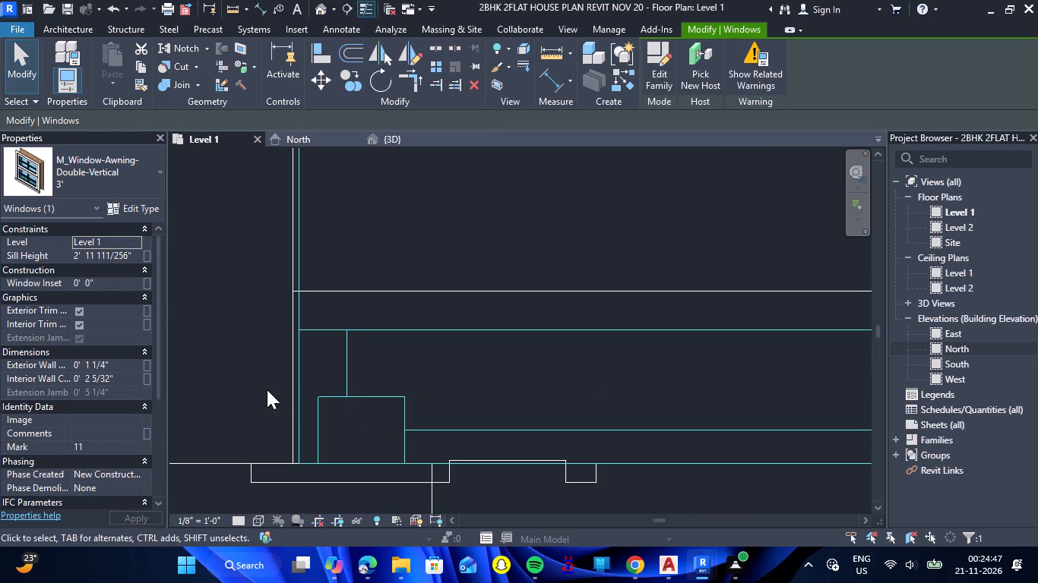
Nudge the left puja room's 3' awning window along the front wall to line up with the CAD opening edge.
key(Left)
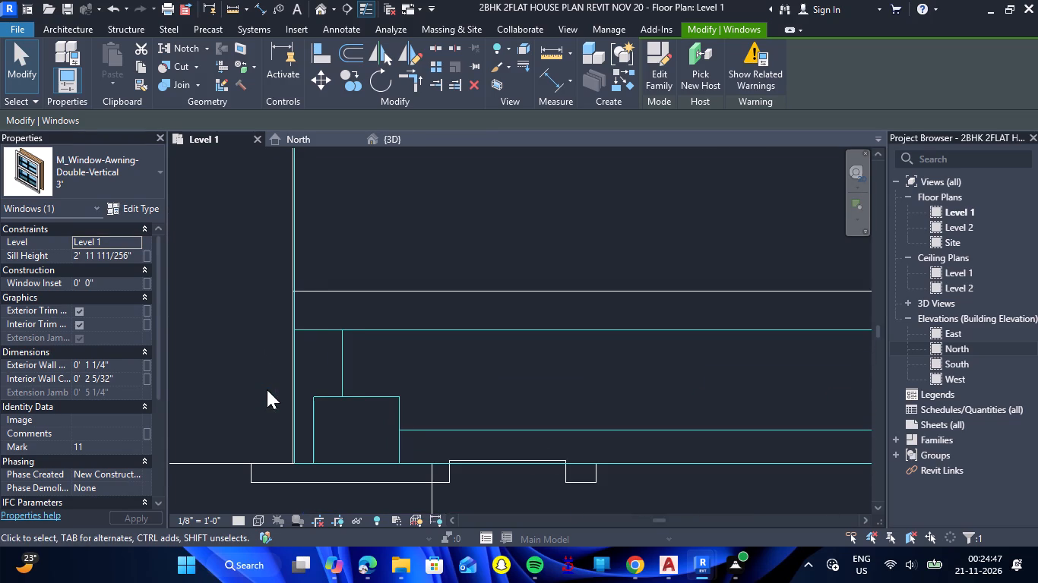
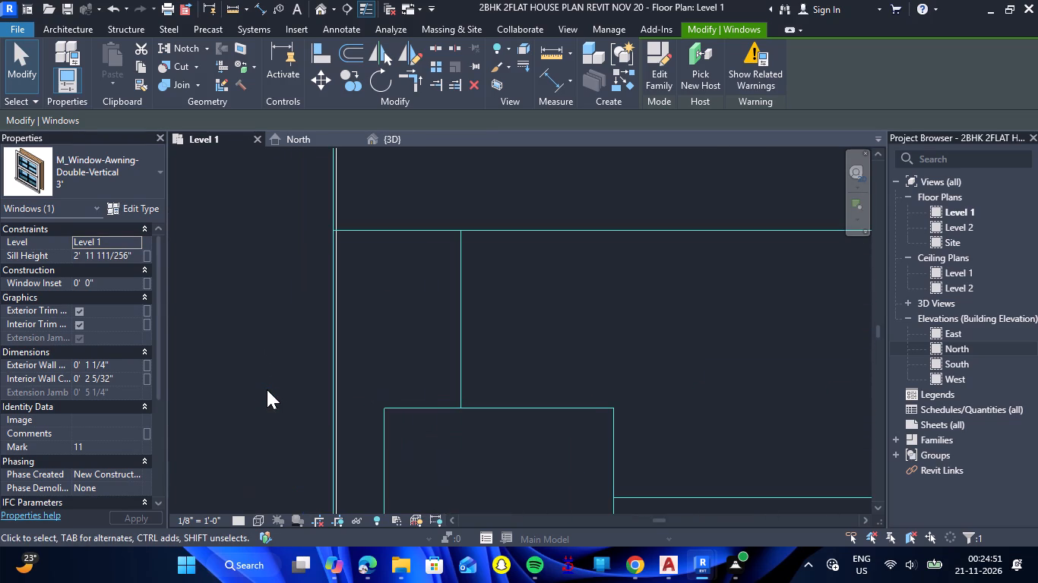
Nudge the right puja room's 3' awning window left along the front wall to line up with the CAD opening edge.
key(Escape)
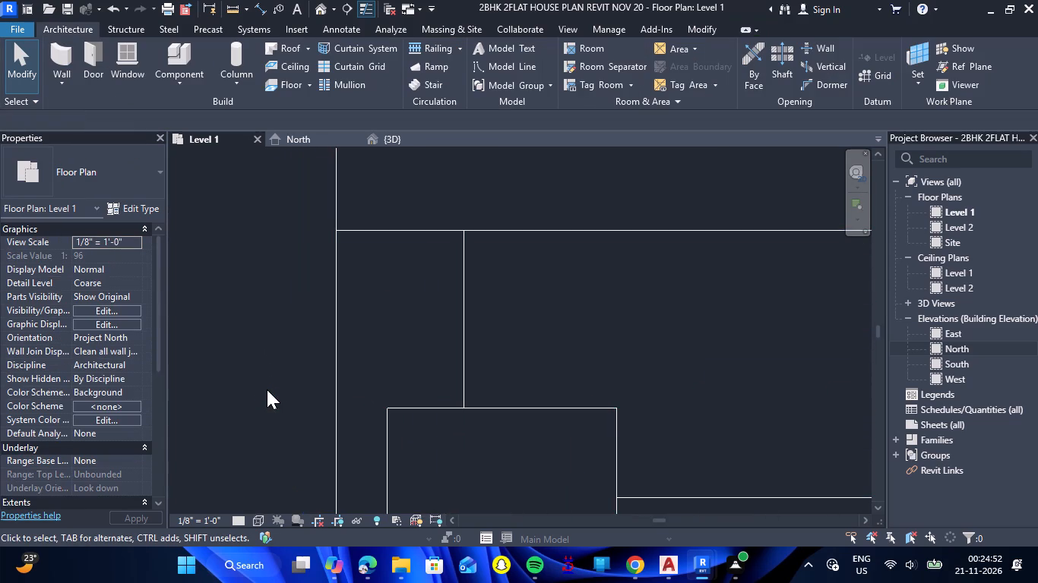
scroll(280, 370, down, 7)
scroll(354, 364, down, 6)
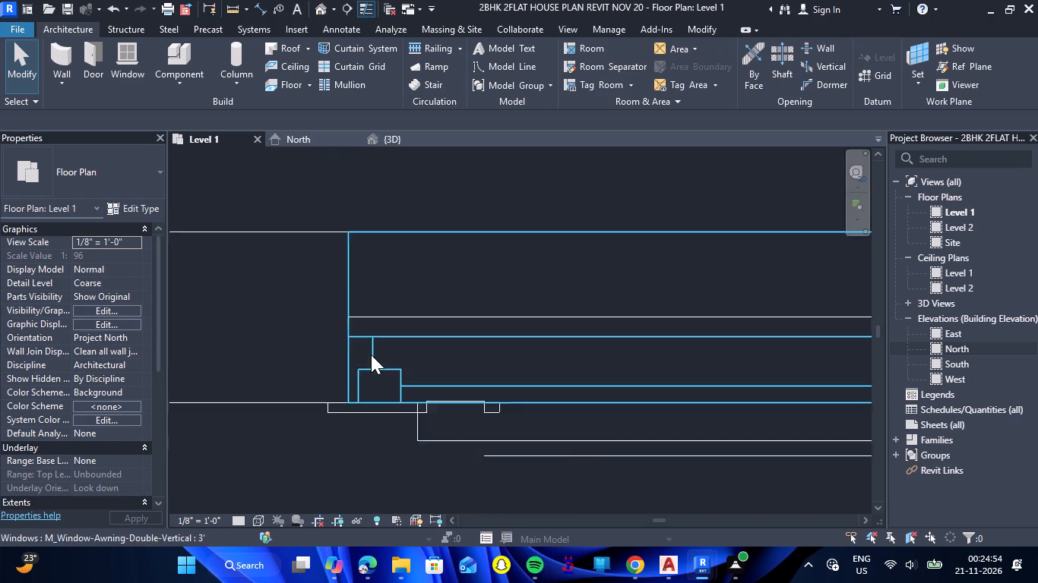
scroll(367, 355, down, 11)
scroll(622, 354, up, 8)
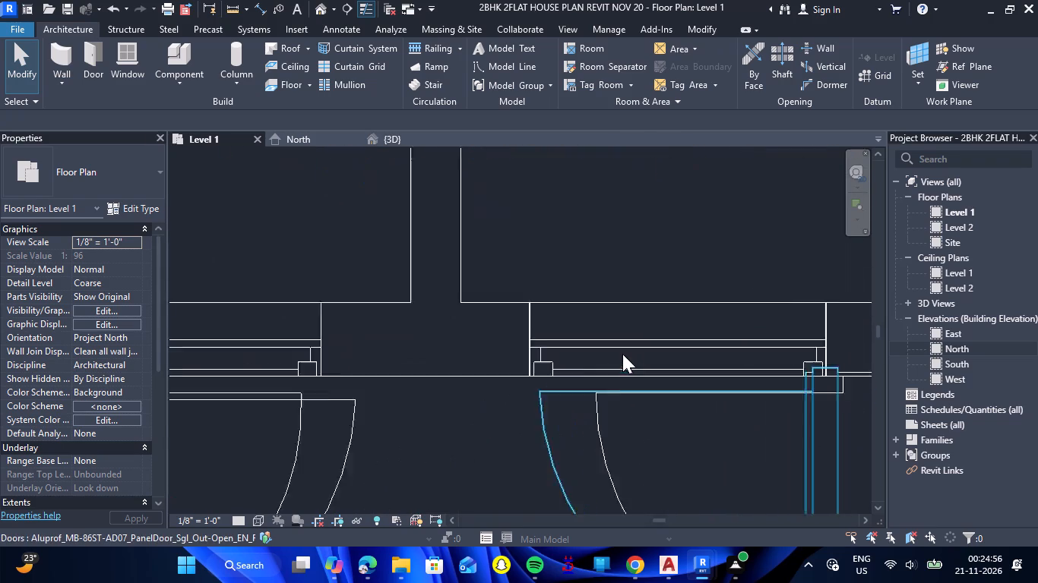
scroll(622, 354, up, 1)
scroll(470, 367, up, 6)
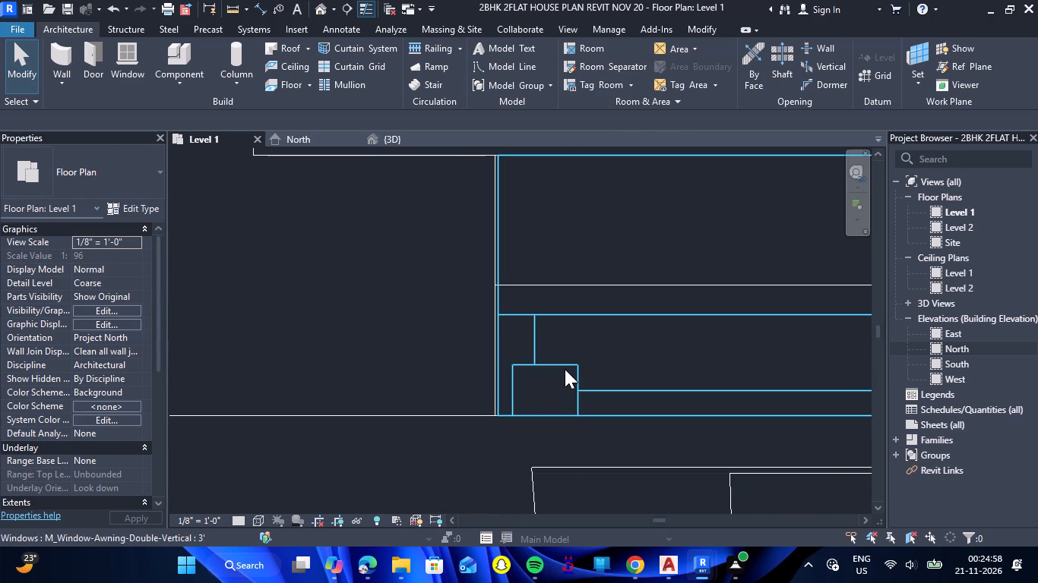
click(565, 369)
scroll(565, 369, up, 5)
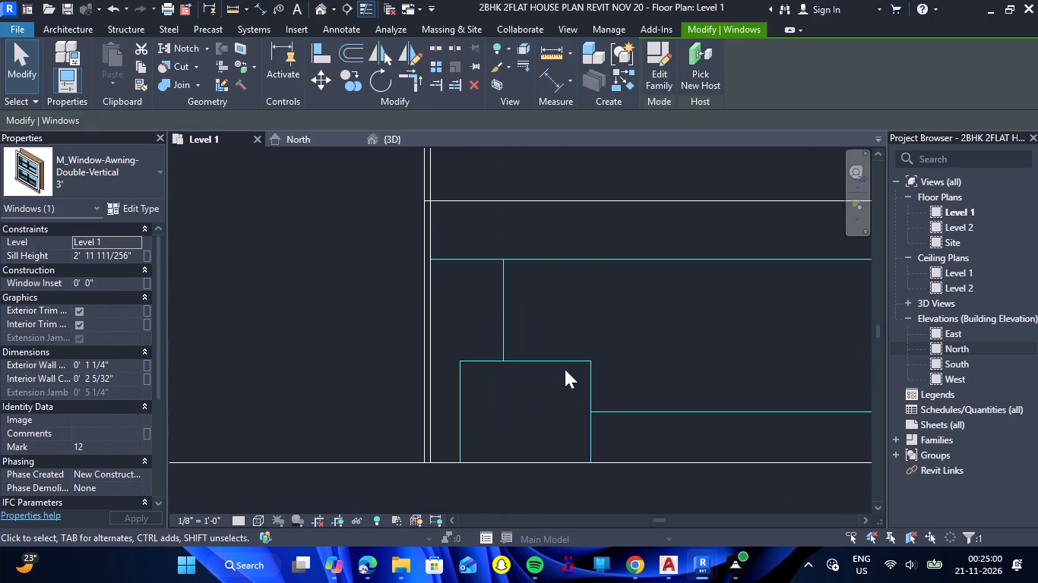
key(Left)
key(Left)
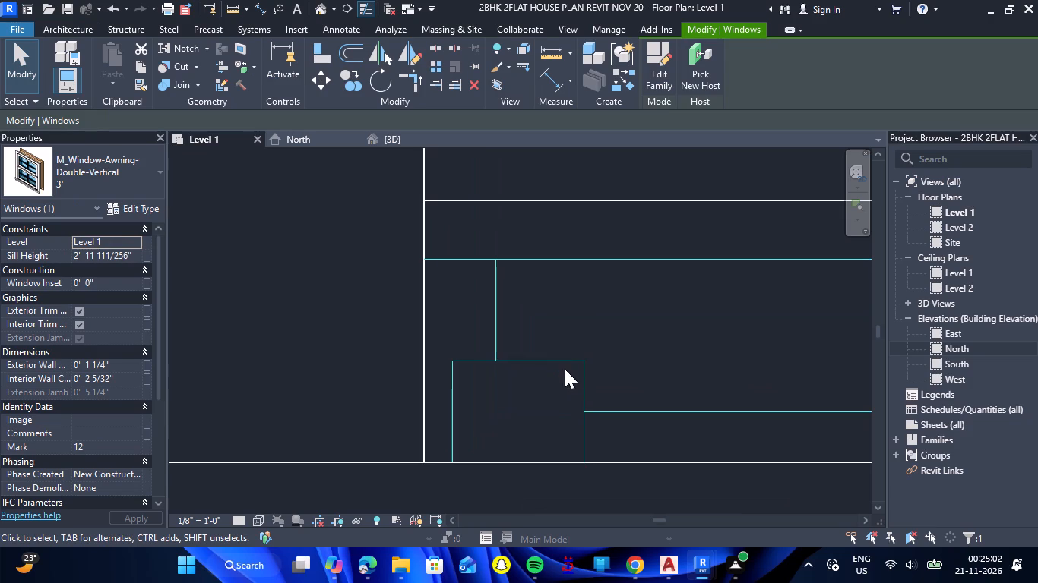
key(Escape)
Nudge the left front bedroom's 5' triple casement window along the porch-side wall toward the puja rooms to meet the CAD opening edge.
scroll(565, 369, down, 15)
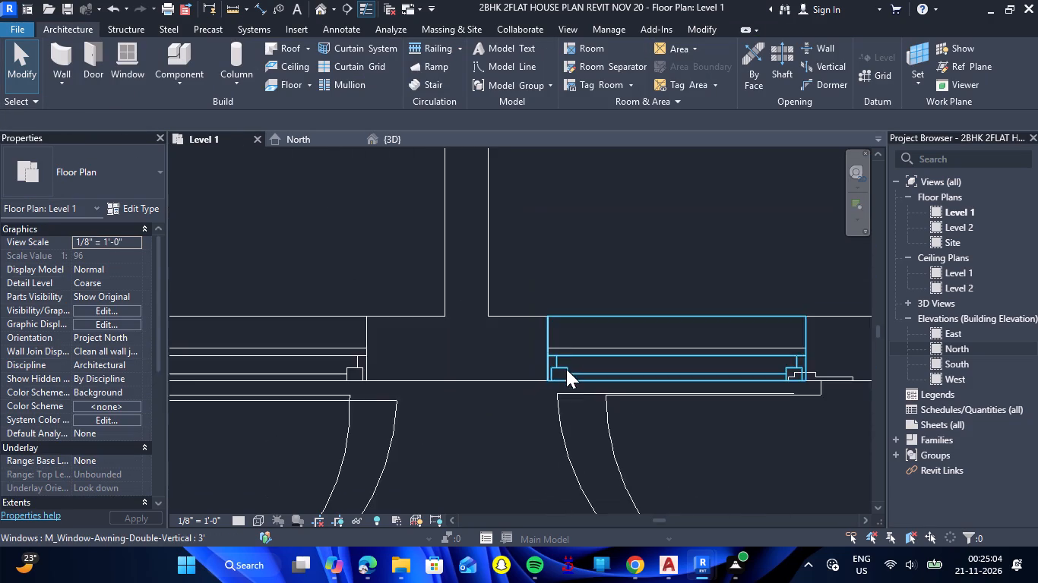
scroll(566, 369, down, 15)
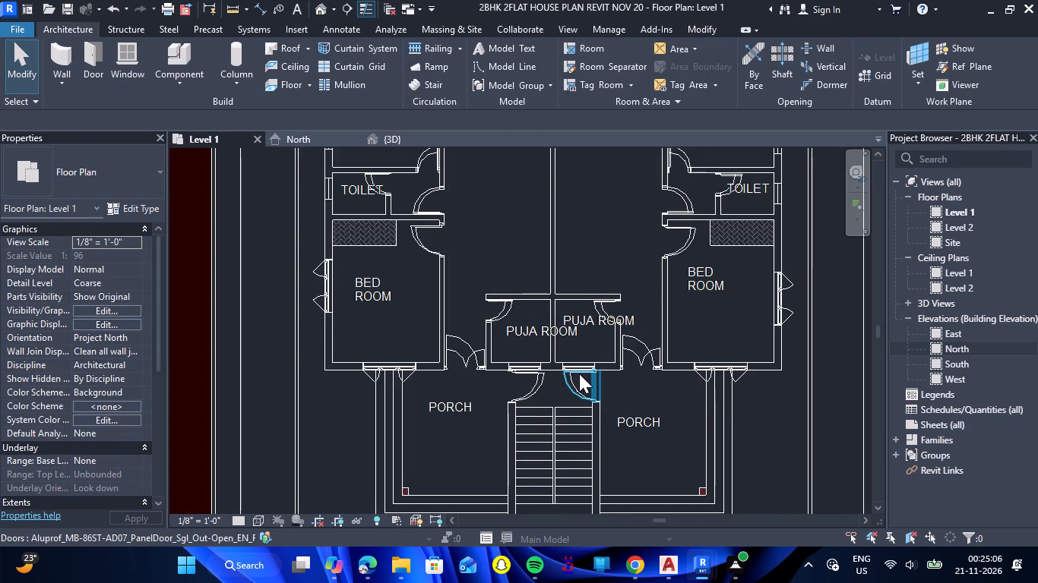
scroll(400, 359, up, 7)
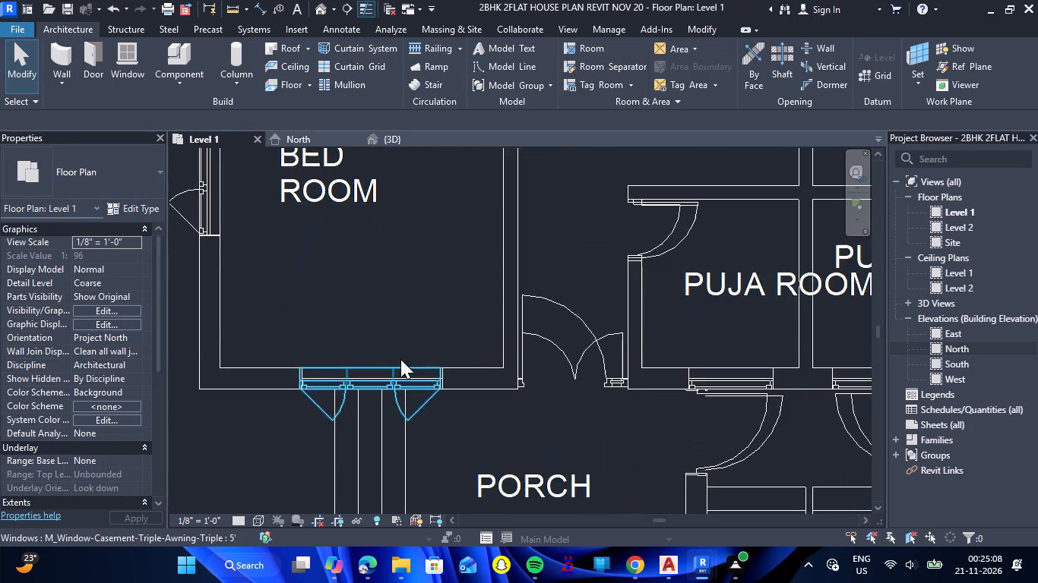
scroll(327, 391, up, 11)
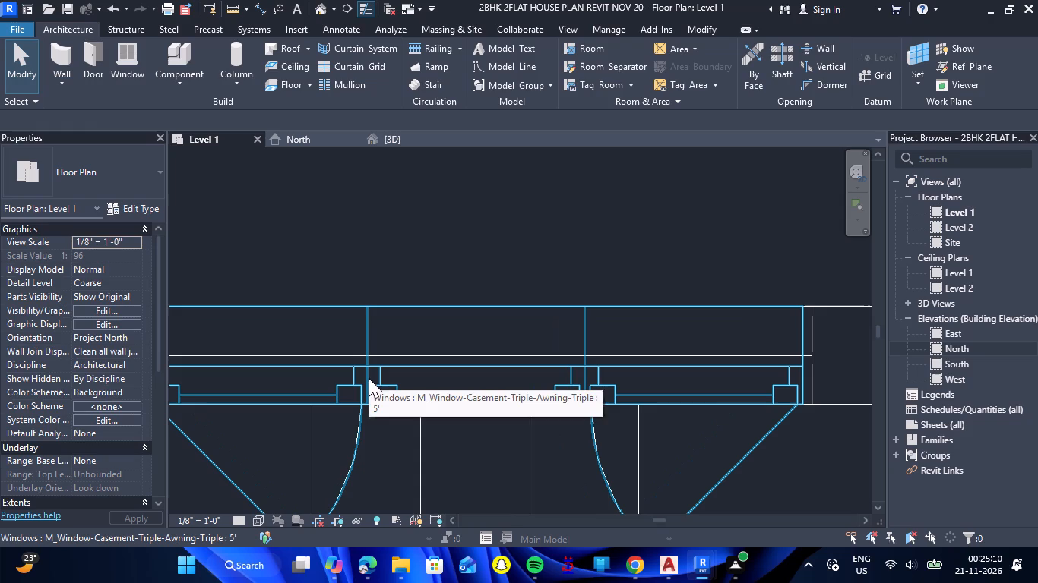
click(382, 382)
key(Right)
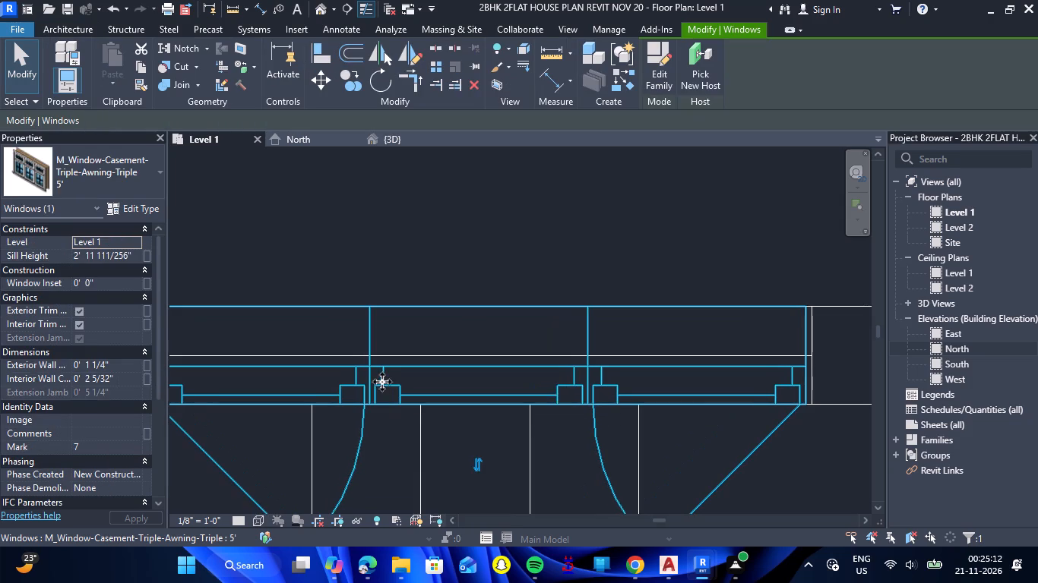
key(Right)
key(Right)
key(Escape)
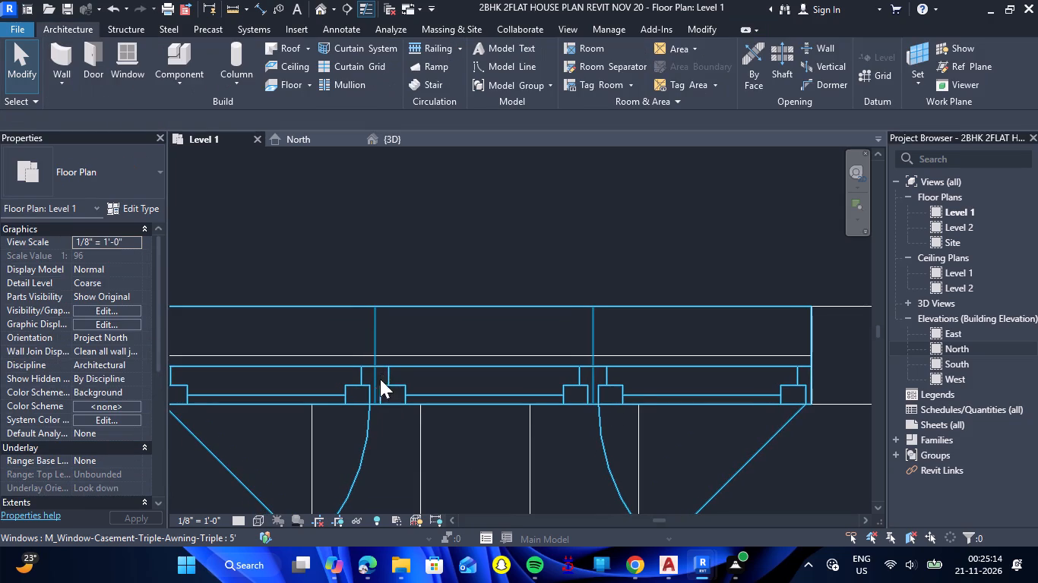
Nudge the left front bedroom's 5' triple casement window down along the outer side wall to meet the CAD opening edge.
scroll(427, 343, down, 15)
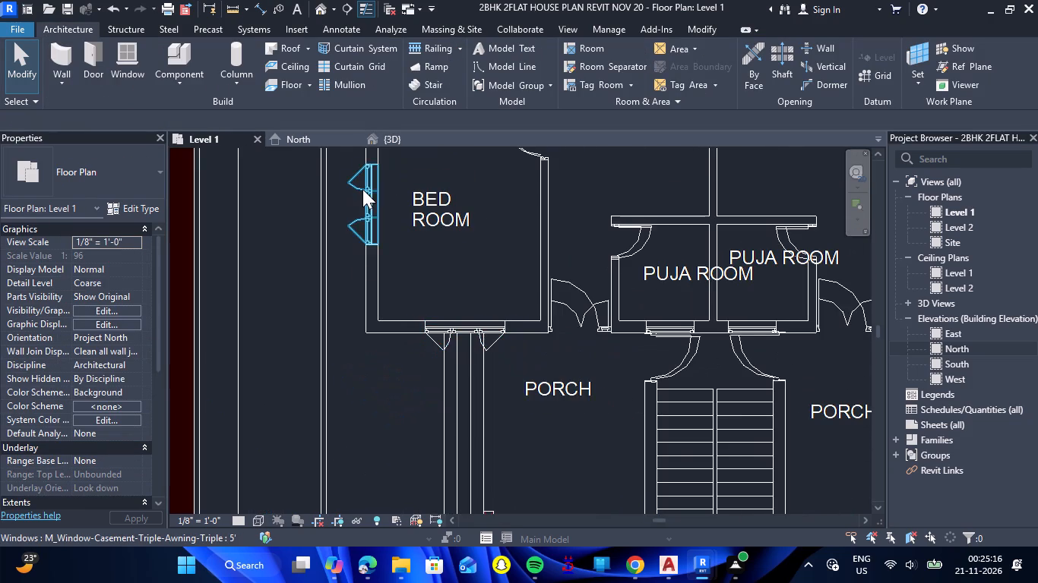
scroll(362, 189, up, 7)
scroll(356, 290, up, 7)
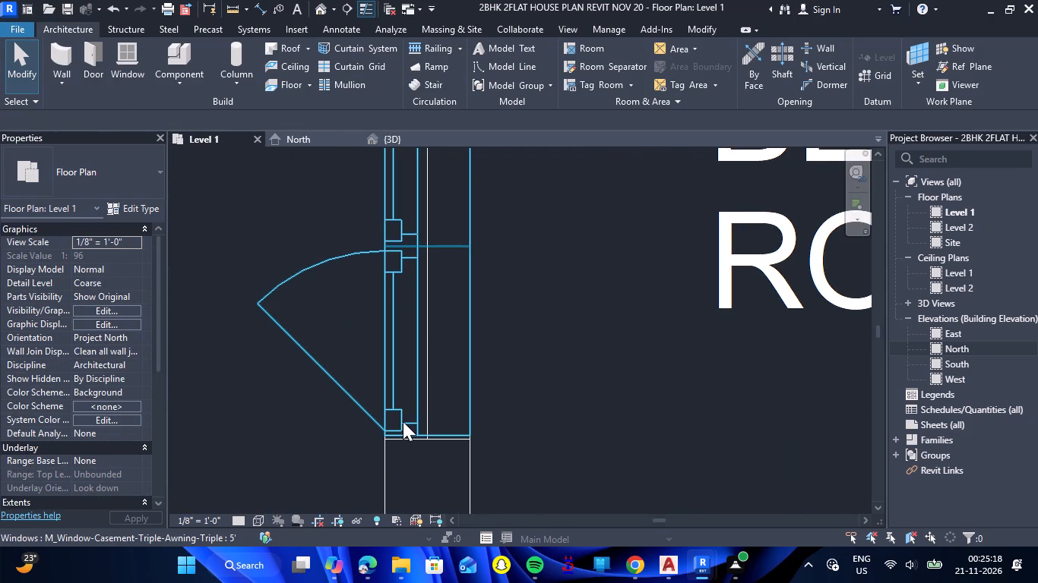
click(403, 421)
scroll(410, 462, up, 6)
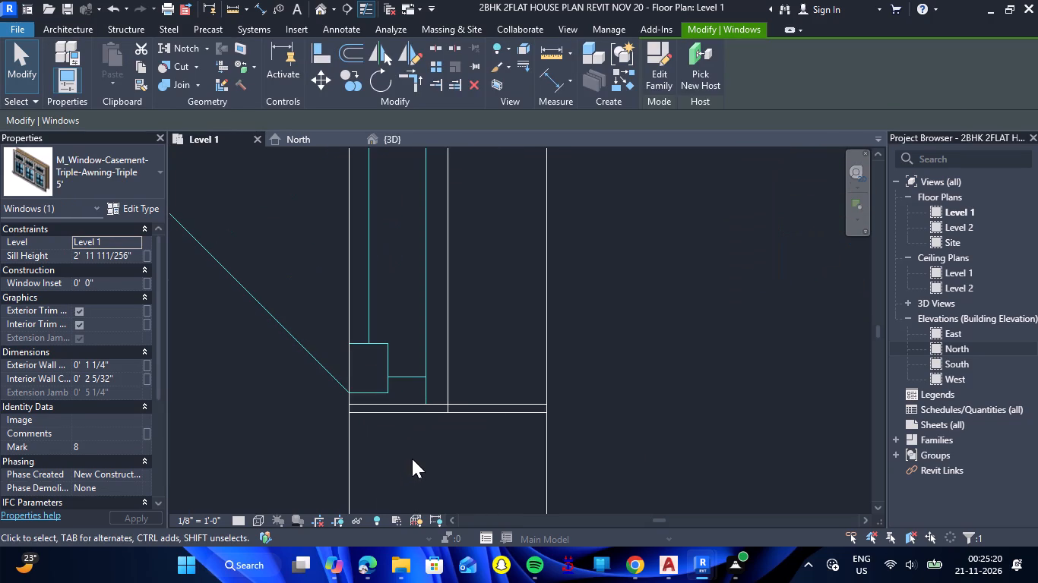
key(Down)
key(Down)
key(Down)
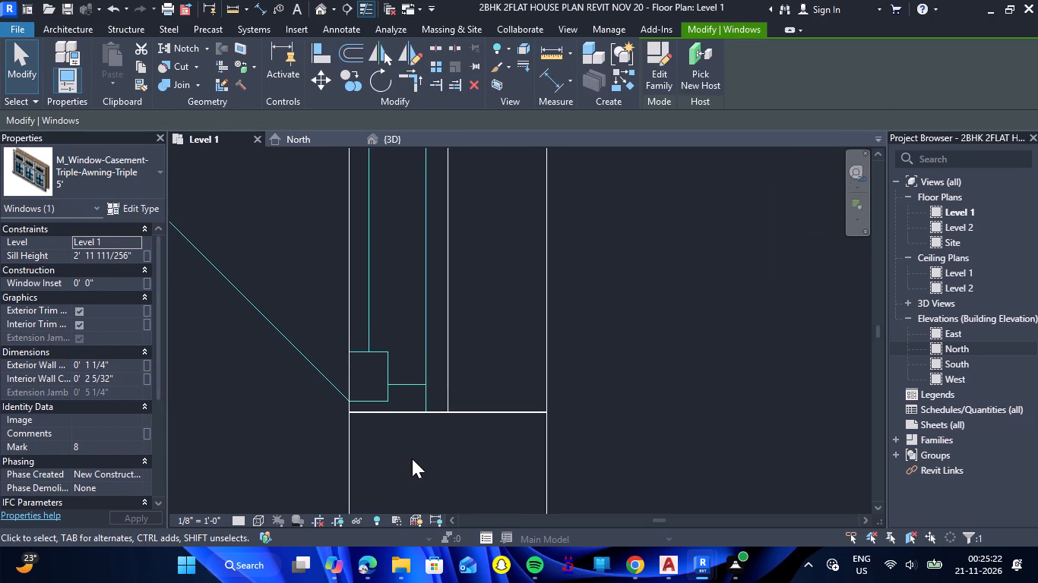
key(Escape)
Start placing a window with the Fixed 16" x 24" type and duplicate that type as 2'.
scroll(412, 459, down, 6)
scroll(403, 247, down, 12)
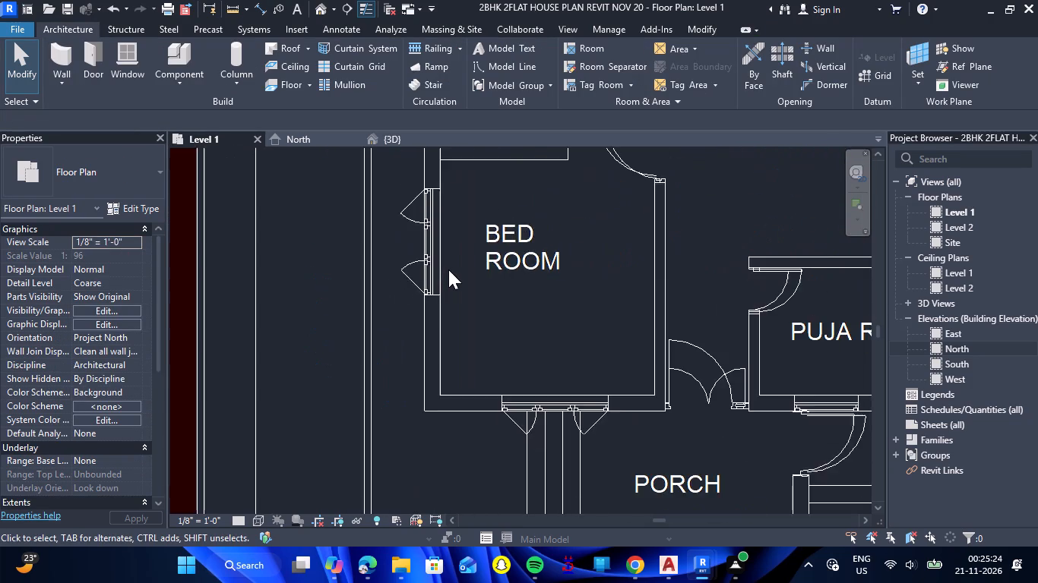
scroll(450, 269, down, 12)
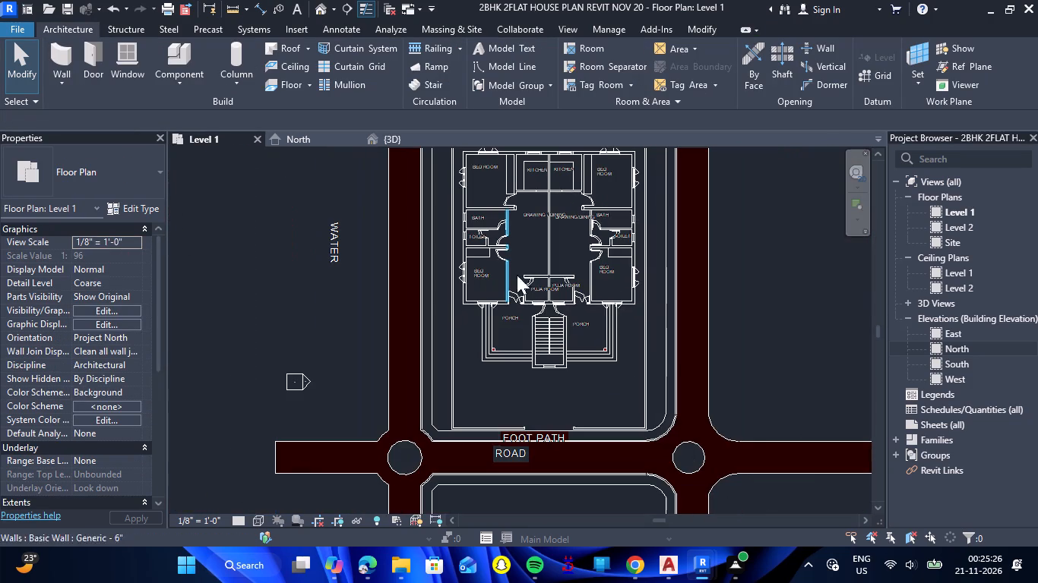
scroll(621, 302, up, 5)
scroll(610, 313, down, 4)
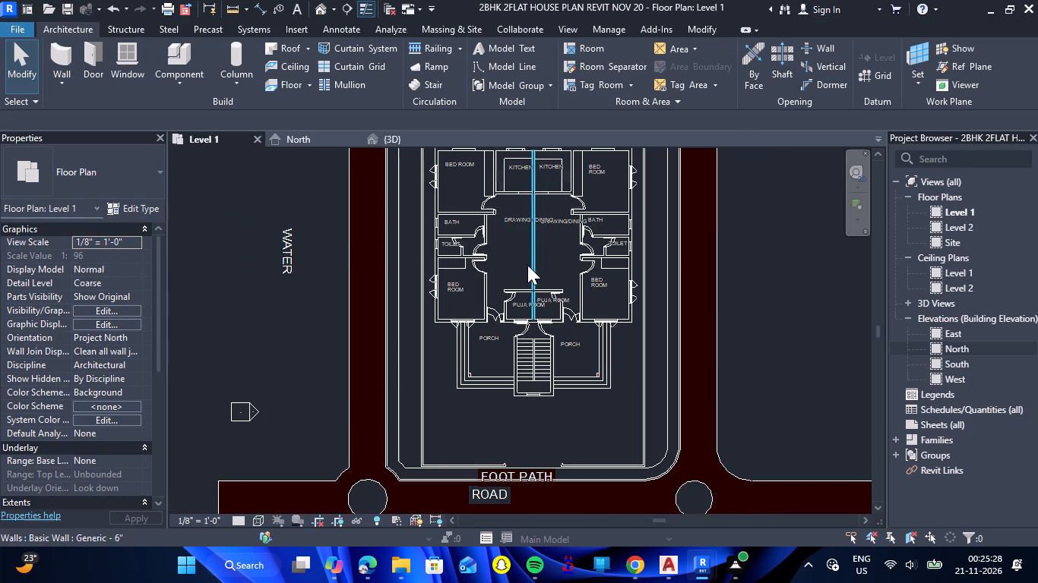
scroll(435, 221, up, 8)
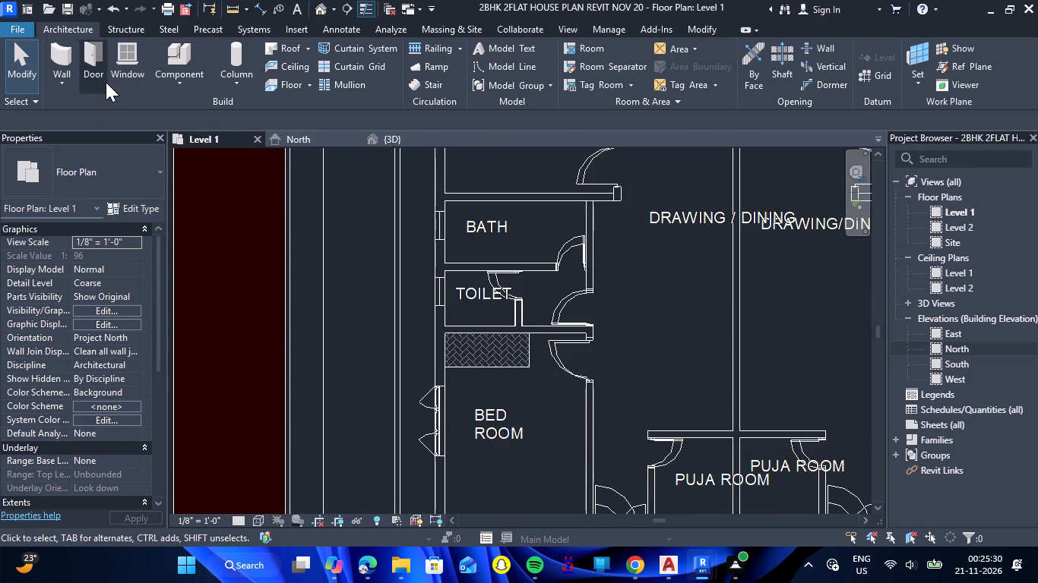
click(123, 59)
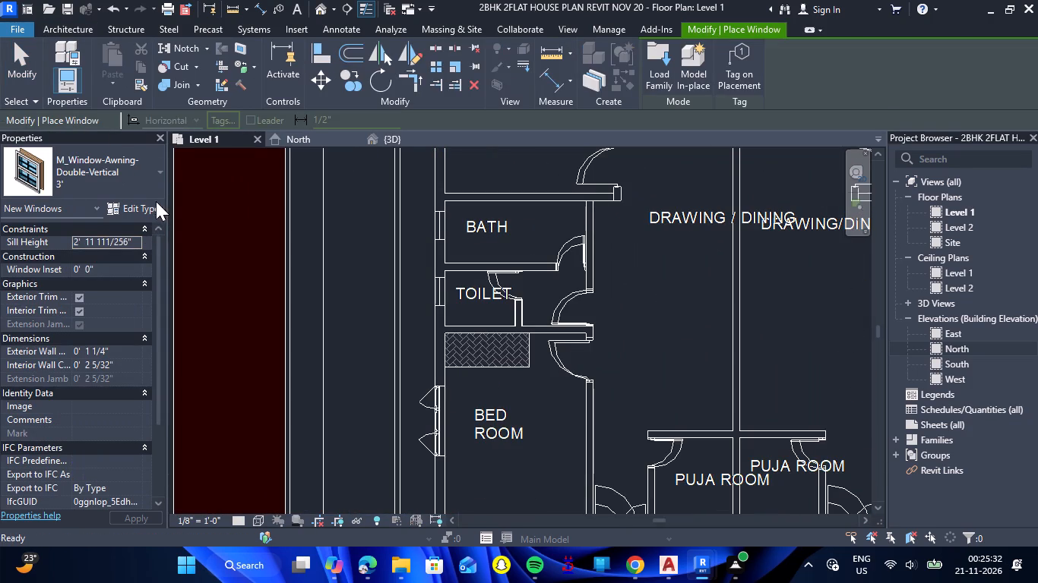
click(167, 170)
click(160, 174)
scroll(105, 265, up, 5)
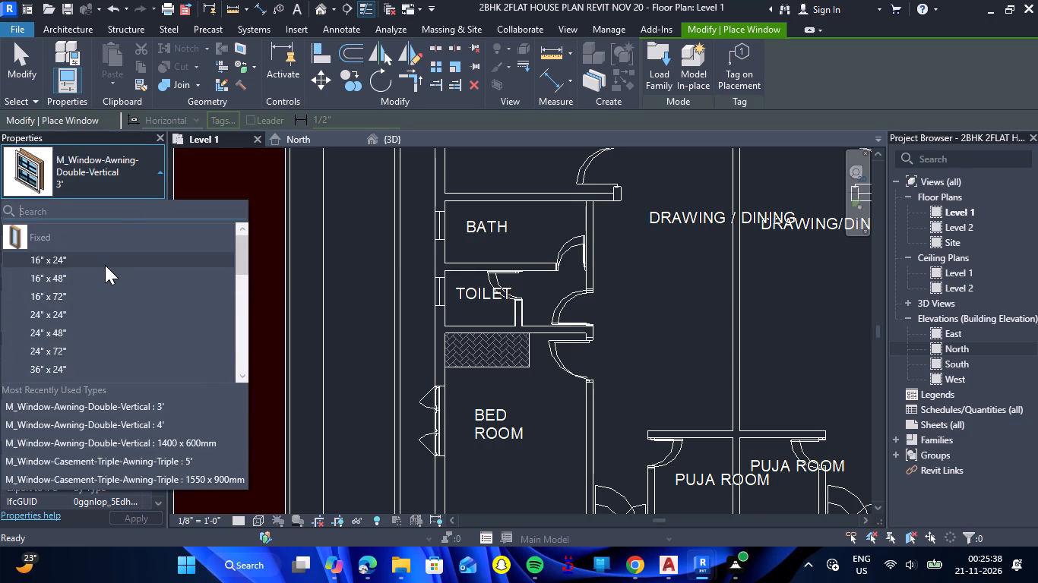
click(105, 265)
click(139, 208)
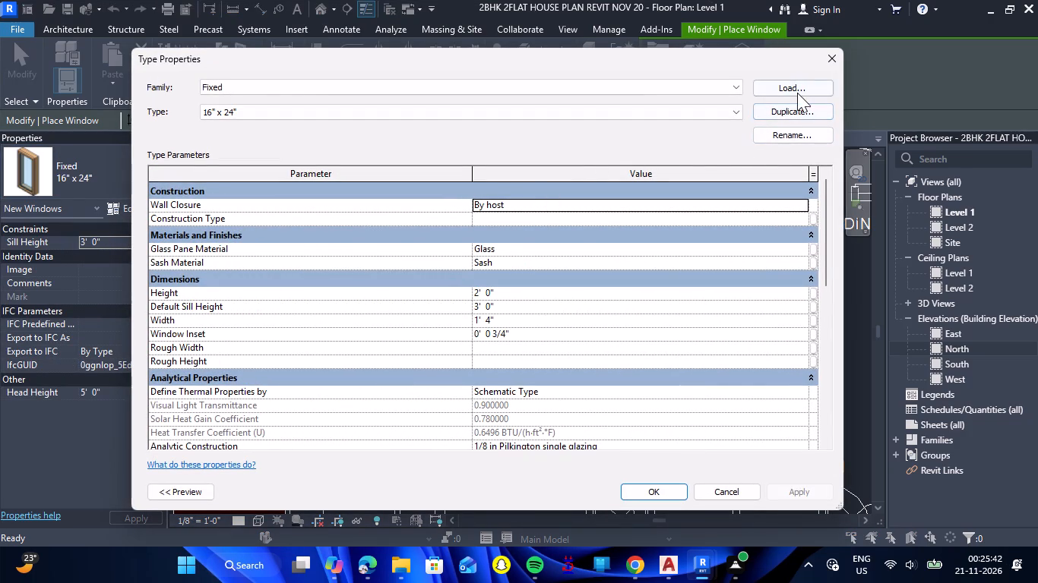
click(780, 112)
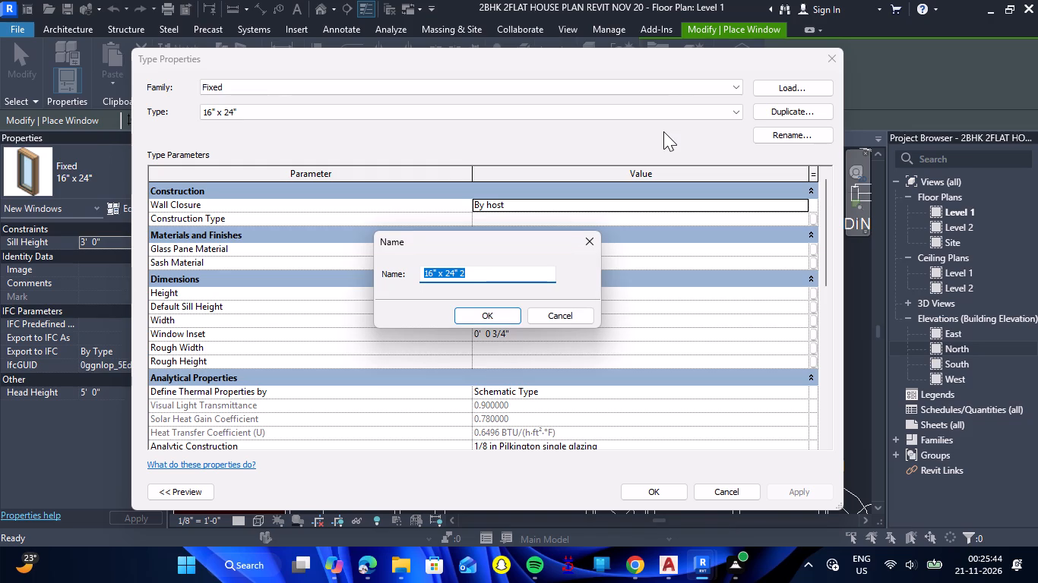
text(2')
key(Return)
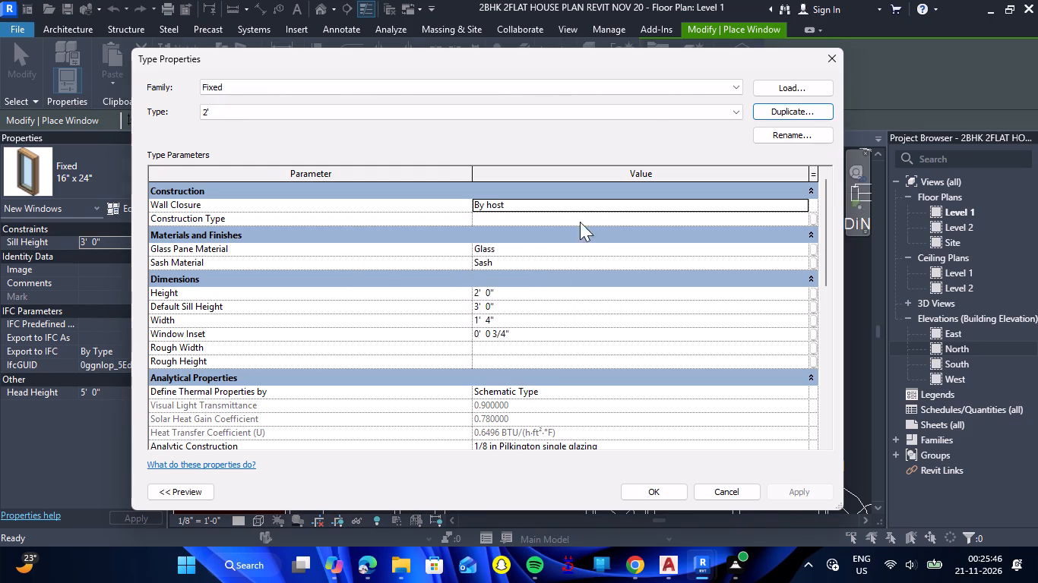
Set the new fixed window type's height to 1' and width to 2', and accept the type properties.
click(519, 295)
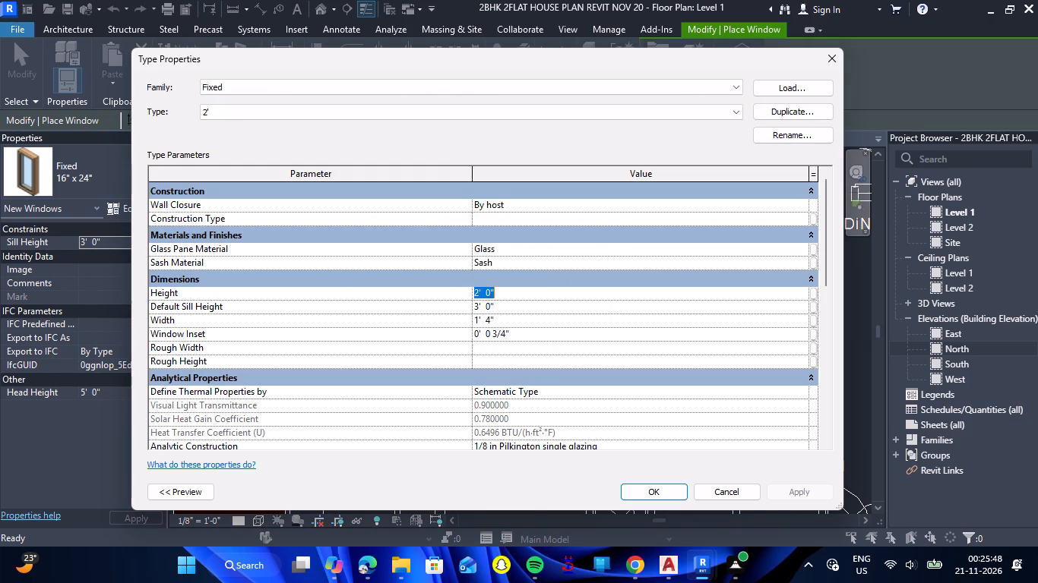
text(1')
key(Return)
click(509, 318)
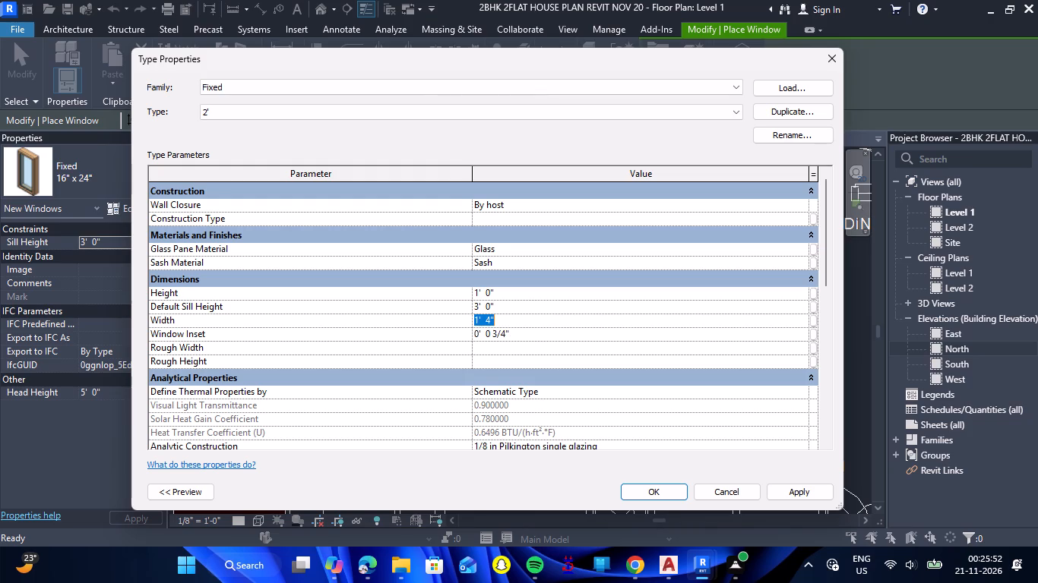
text(1')
key(BackSpace)
text(2')
key(Return)
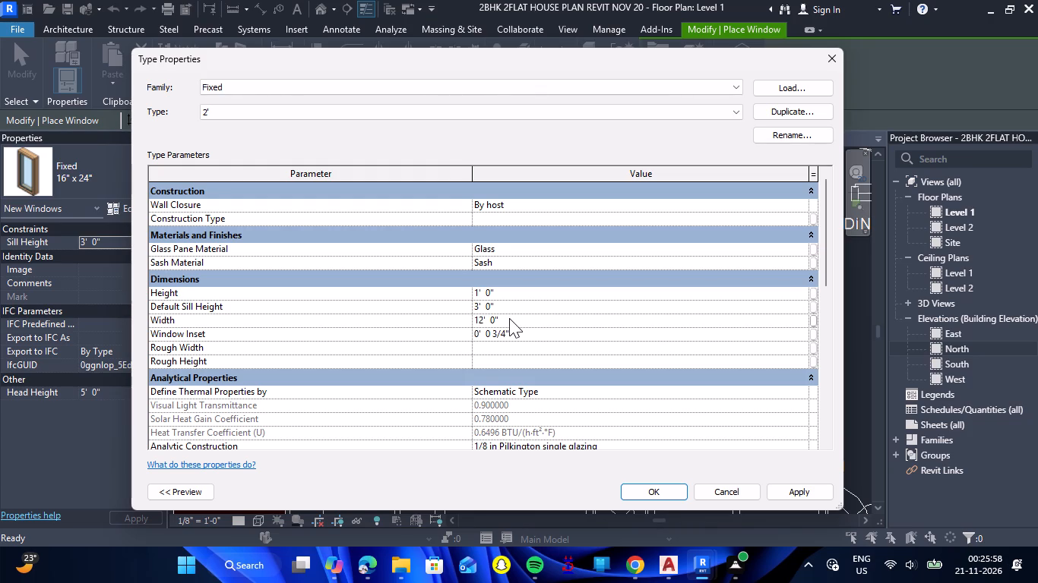
click(513, 316)
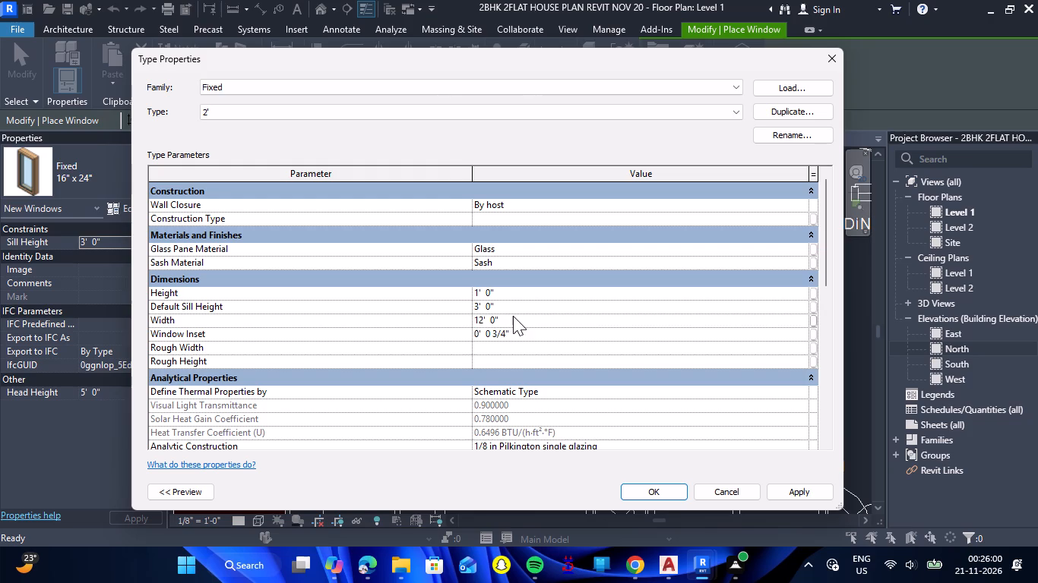
text(2')
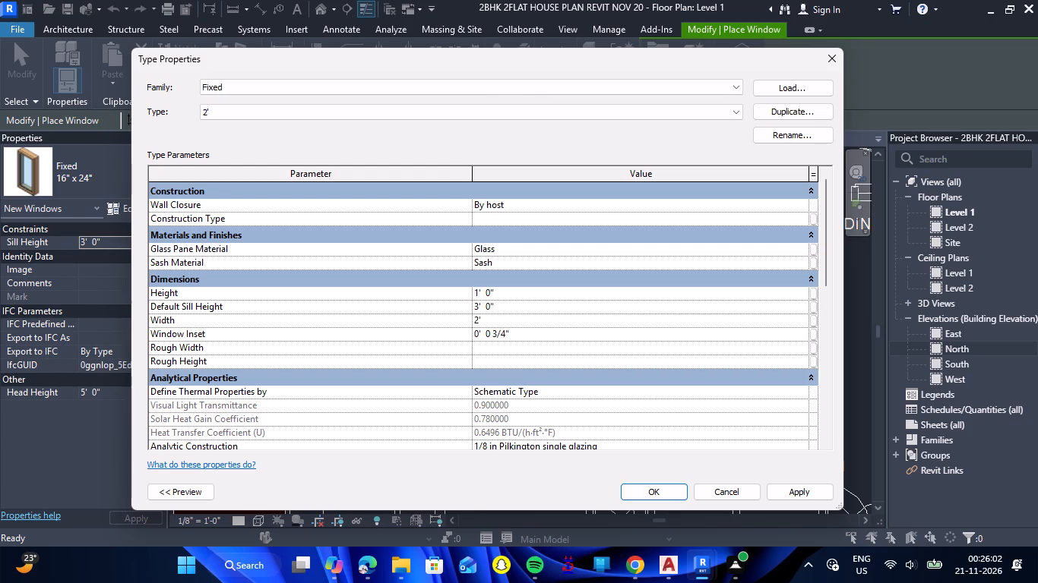
key(Return)
click(662, 491)
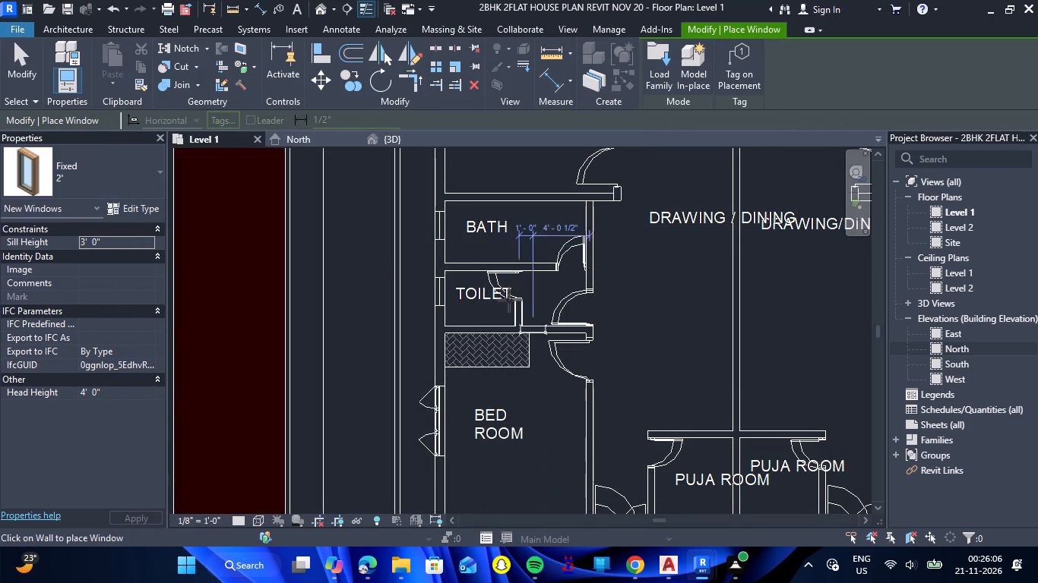
Place a 2' fixed window in the outer wall of the left flat's toilet and another in its bath, at the CAD openings.
scroll(438, 281, up, 10)
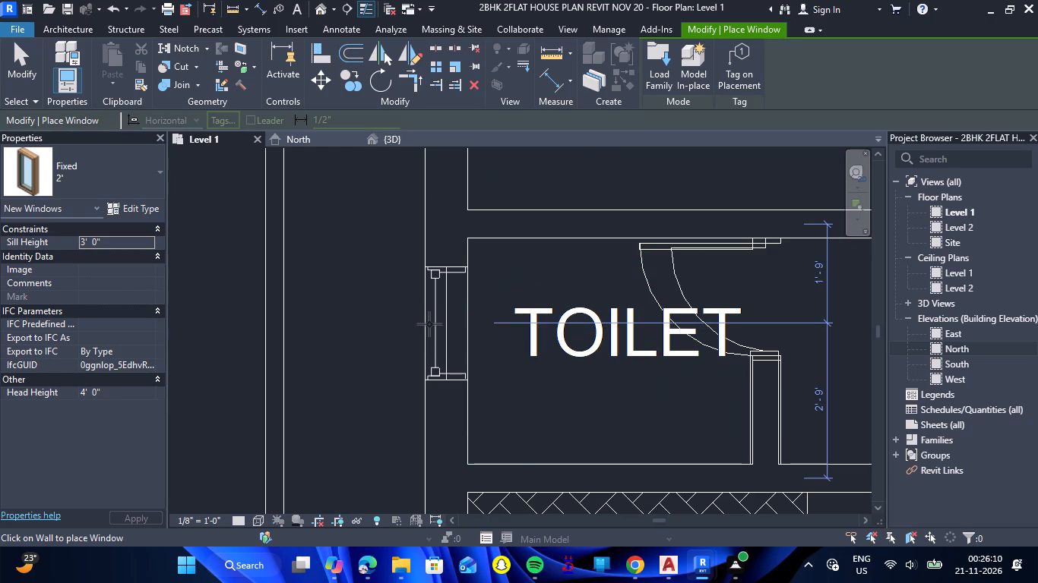
click(429, 324)
scroll(460, 351, down, 8)
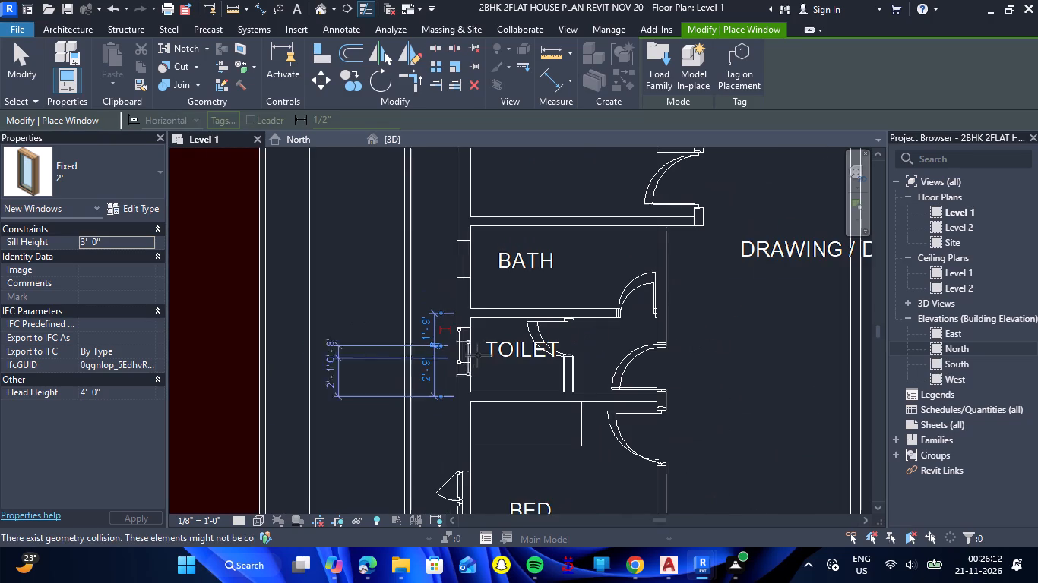
scroll(462, 239, up, 9)
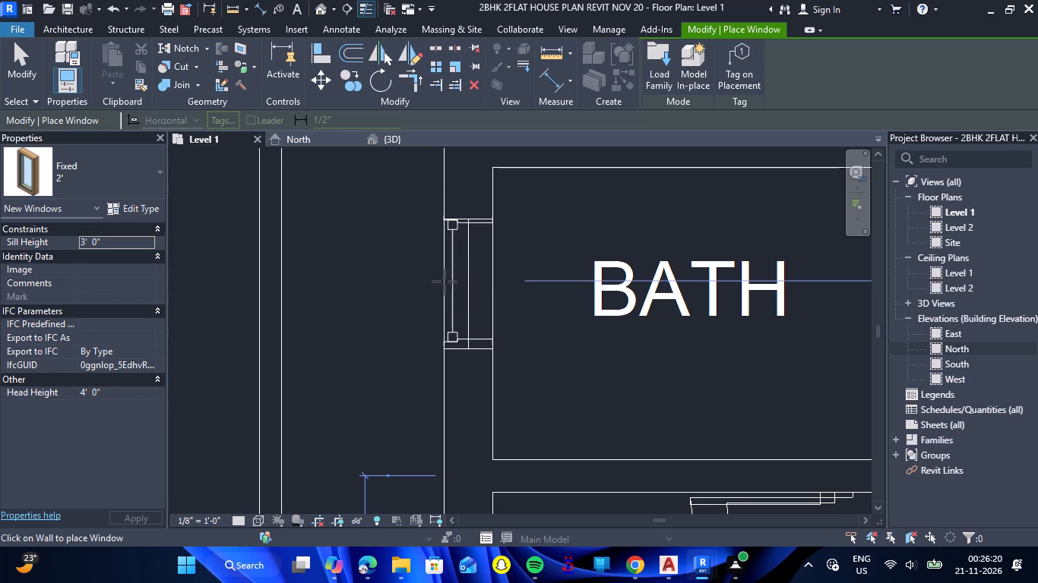
click(446, 288)
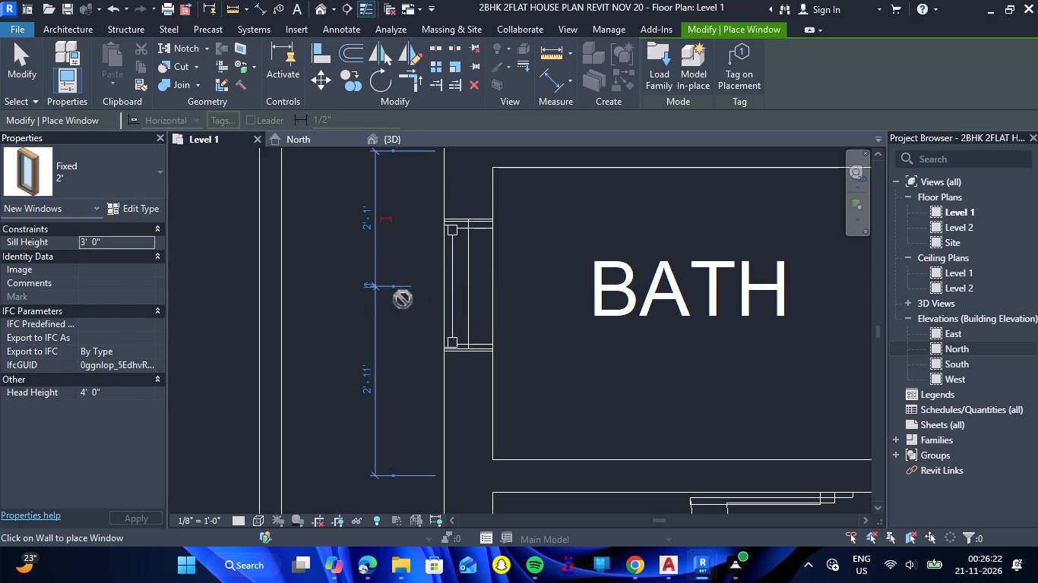
Place a 2' fixed window in the outer wall of the right flat's bath and another in its toilet, at the CAD openings.
scroll(382, 301, down, 15)
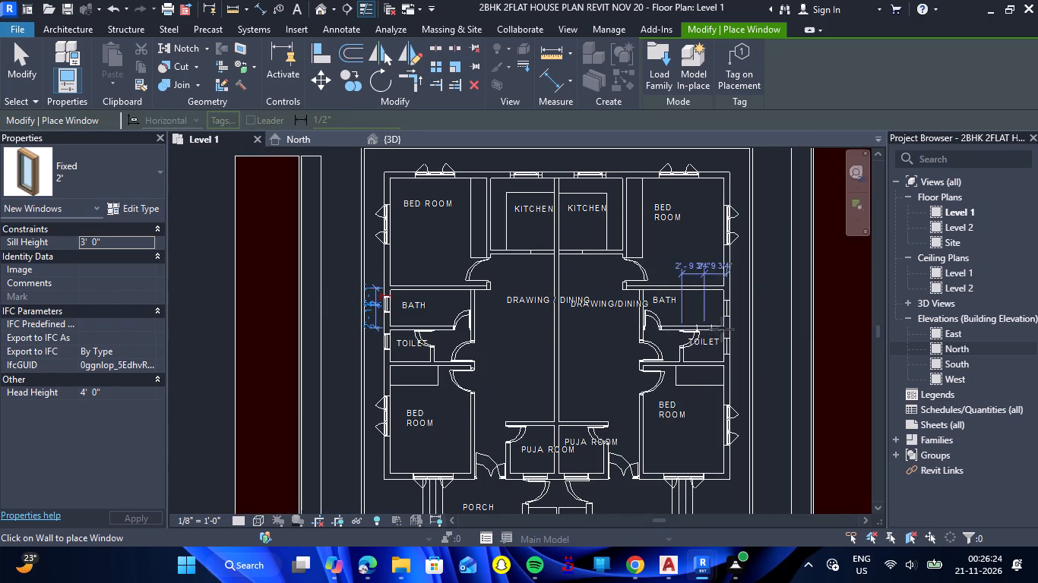
scroll(739, 309, up, 15)
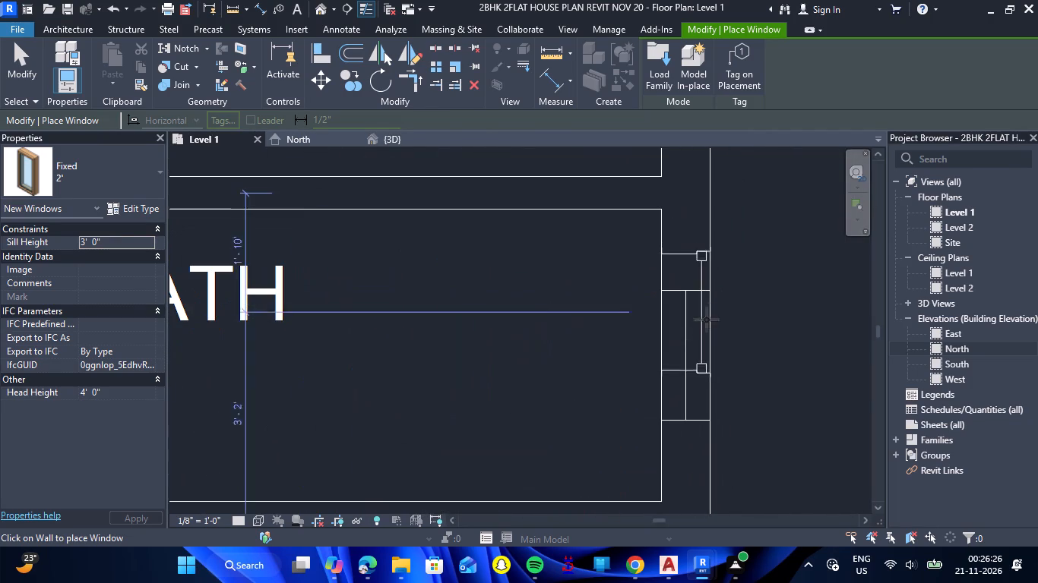
click(690, 349)
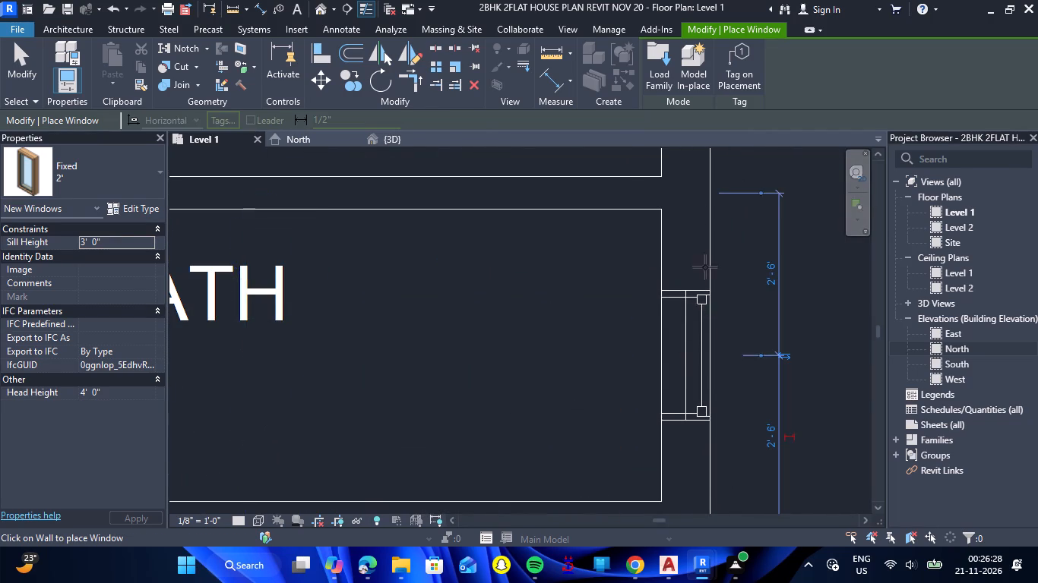
scroll(705, 261, down, 6)
scroll(703, 451, up, 7)
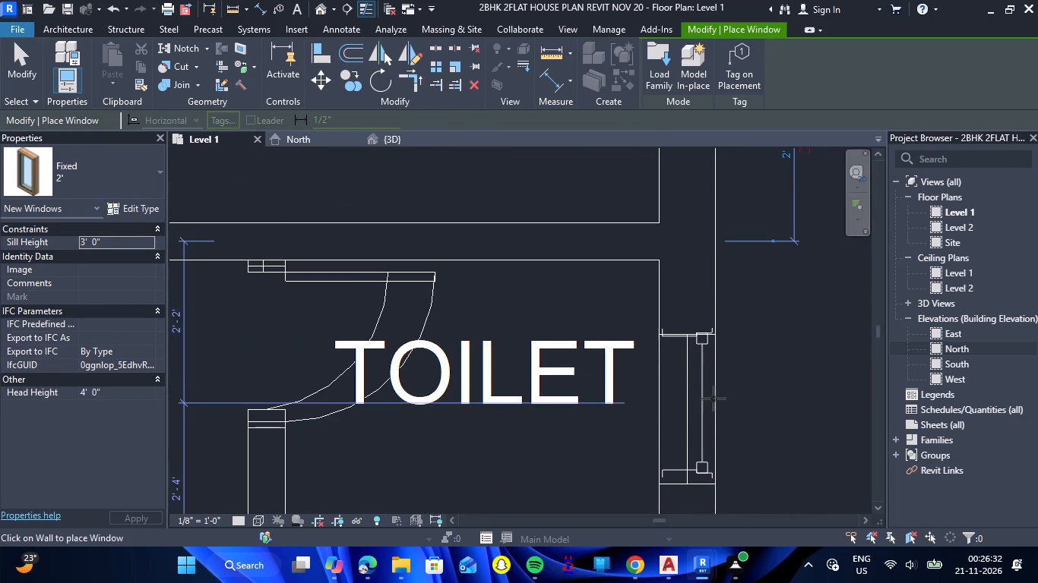
click(709, 410)
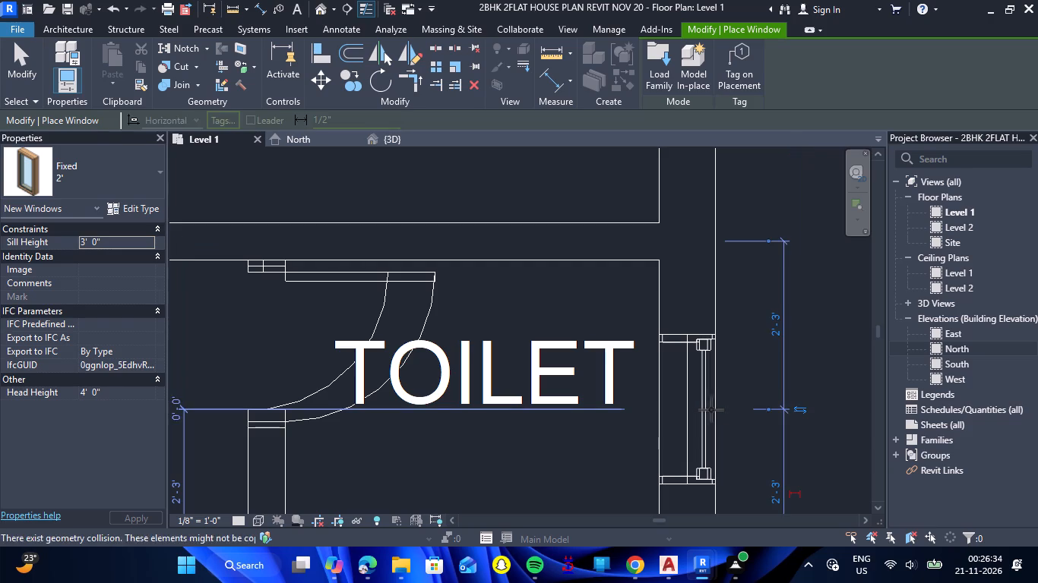
key(Escape)
In the 3D view, set the sill height of the right flat's toilet and bath fixed windows to 7'.
scroll(603, 381, down, 4)
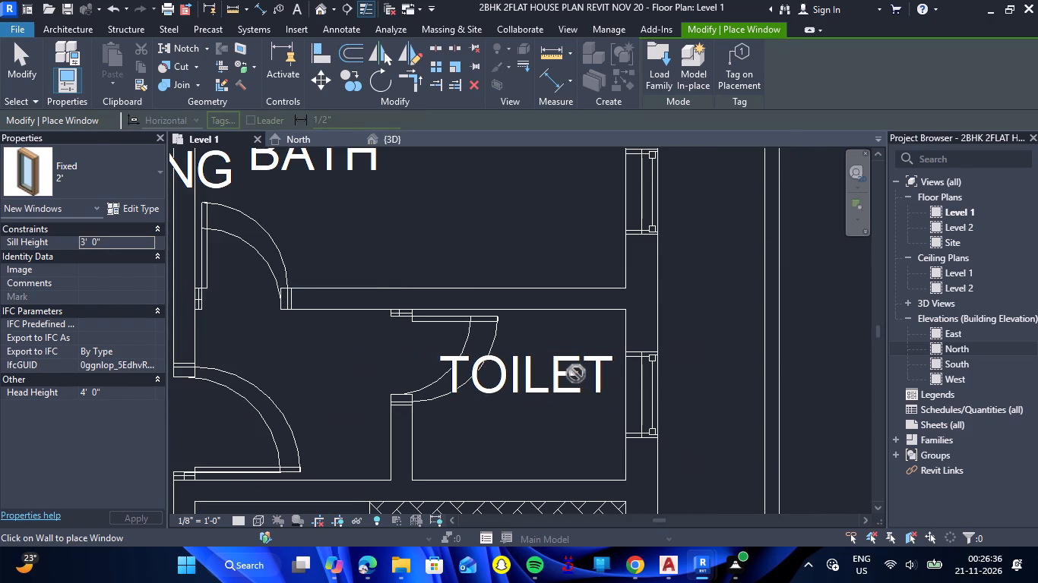
scroll(569, 371, down, 6)
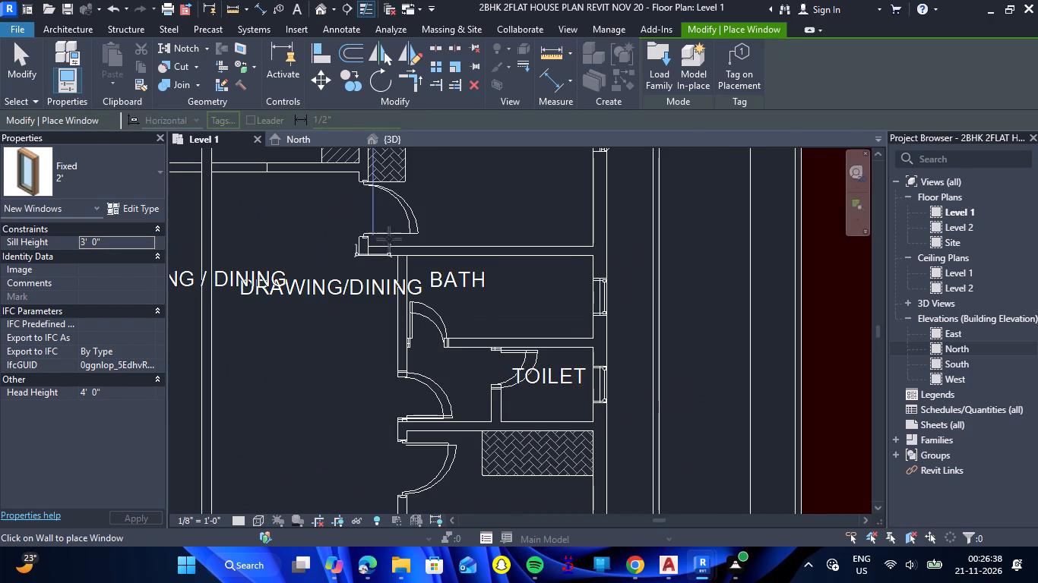
click(405, 143)
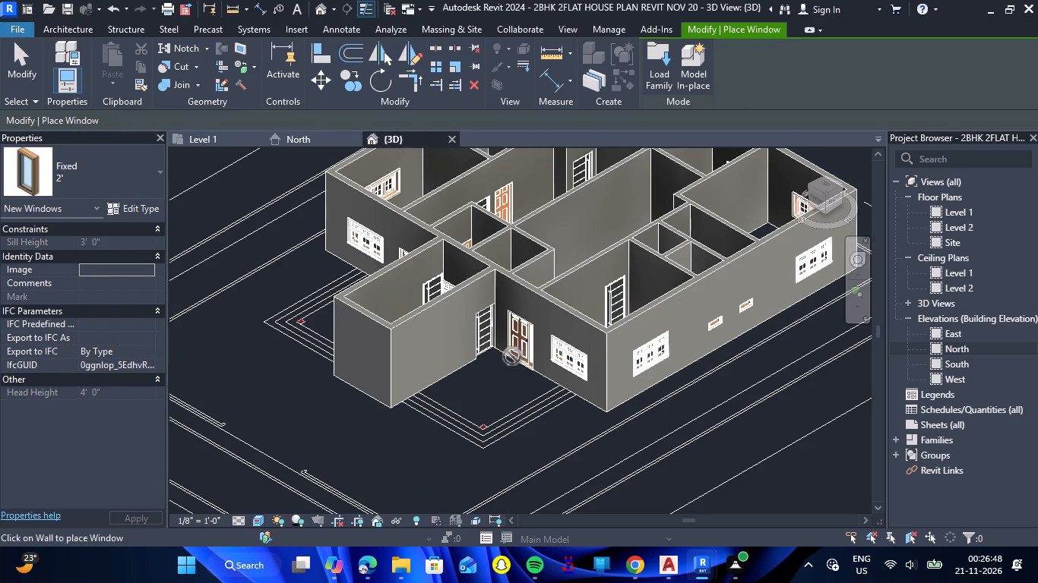
key(Escape)
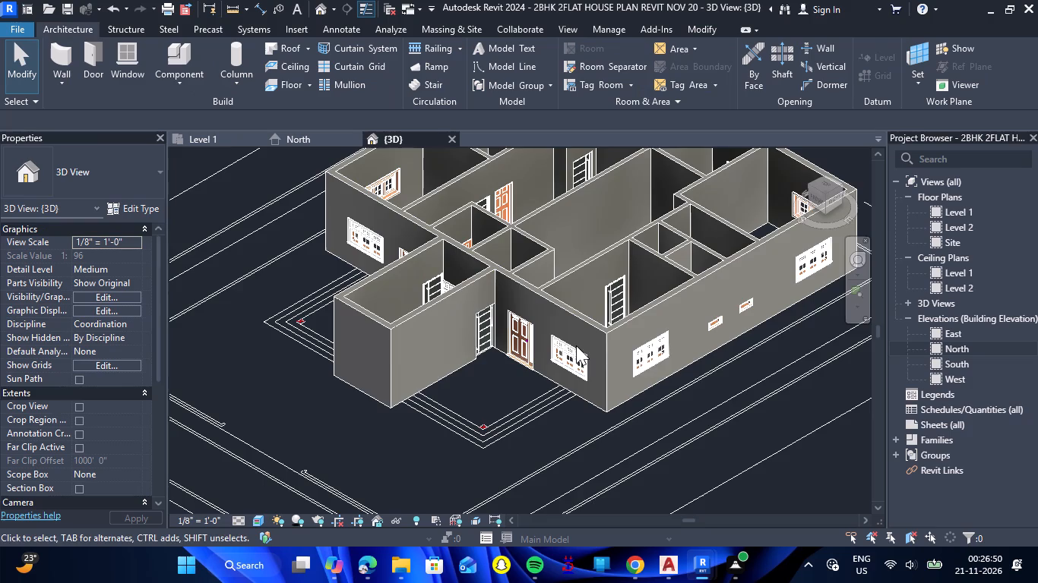
scroll(663, 357, up, 4)
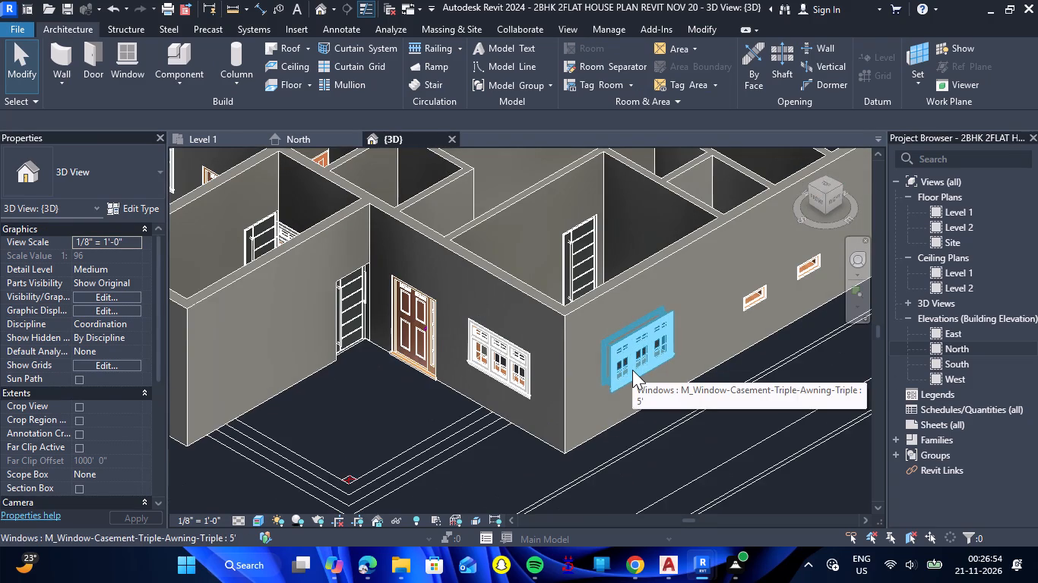
scroll(632, 370, down, 3)
scroll(777, 323, up, 4)
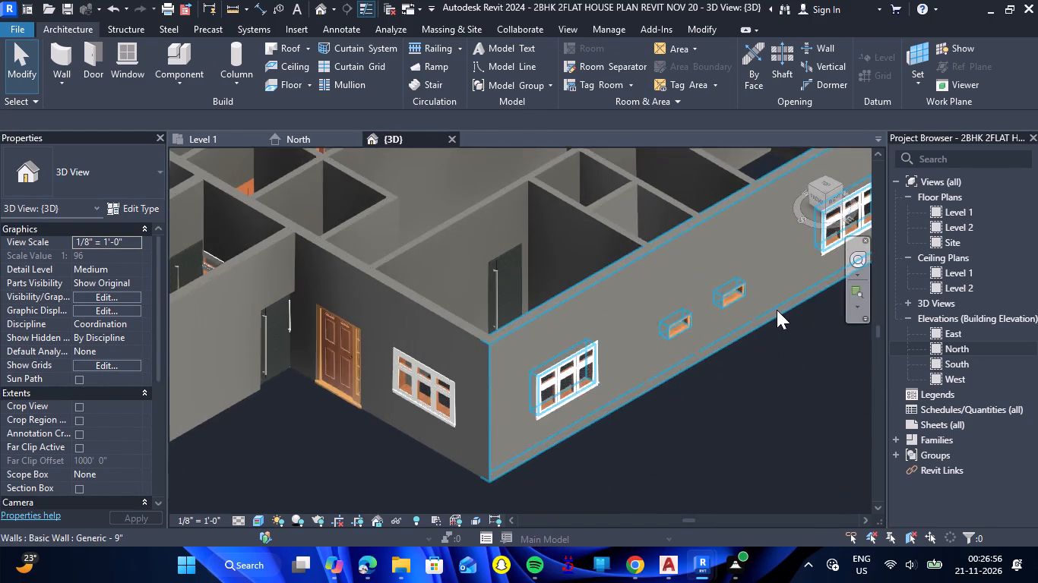
click(672, 327)
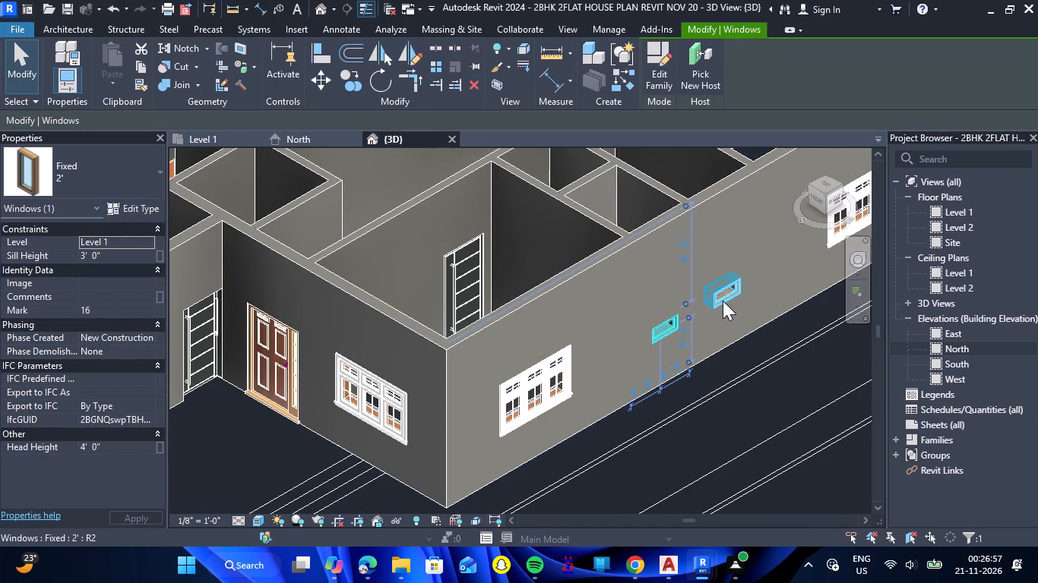
ctrl+click(733, 295)
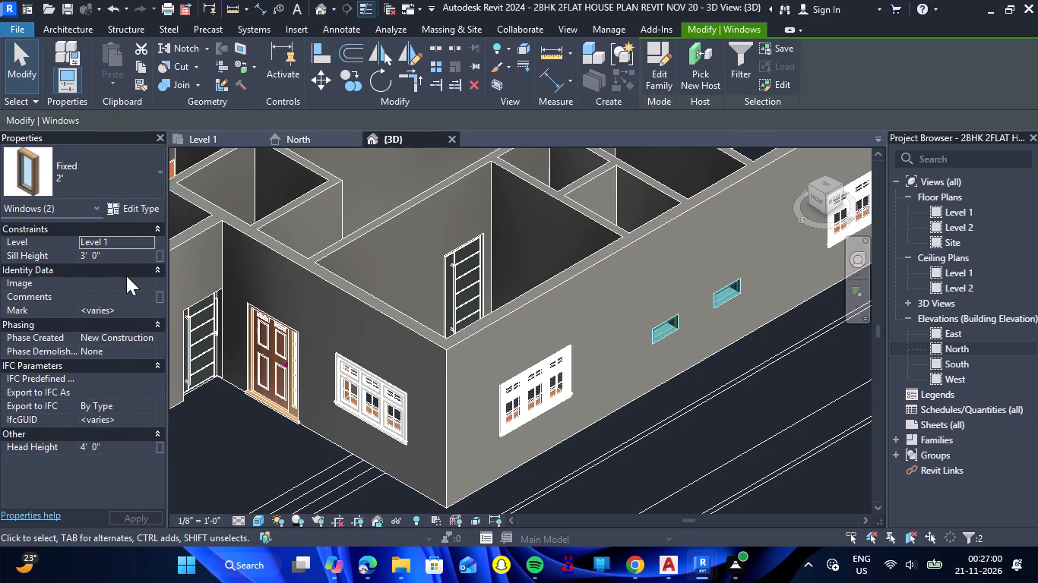
click(126, 262)
text(7')
key(Return)
click(775, 390)
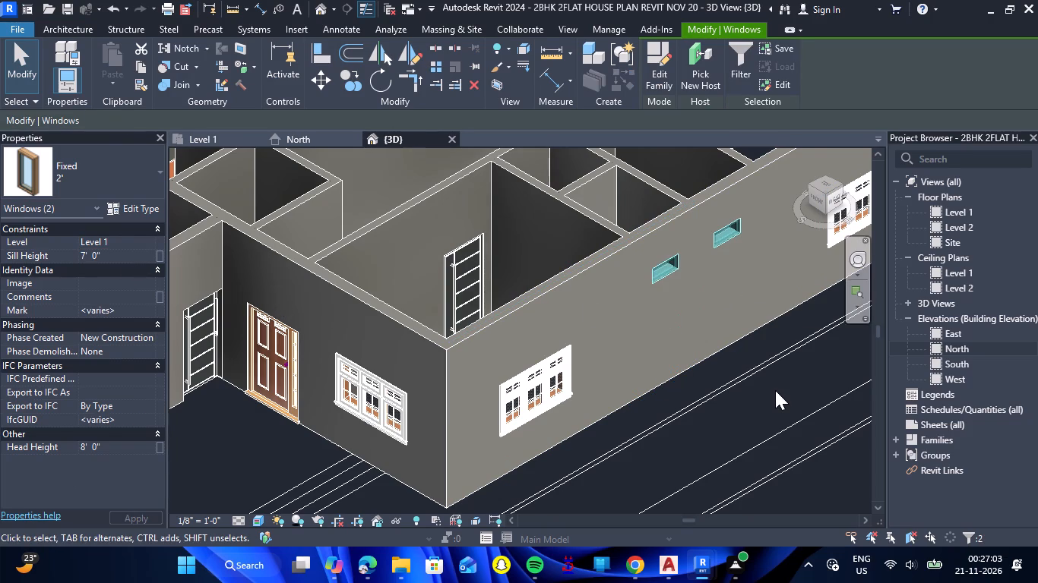
Set a 4' sill height for the right front bedroom's two 5' triple casement windows and the left front bedroom's porch-side one.
click(521, 391)
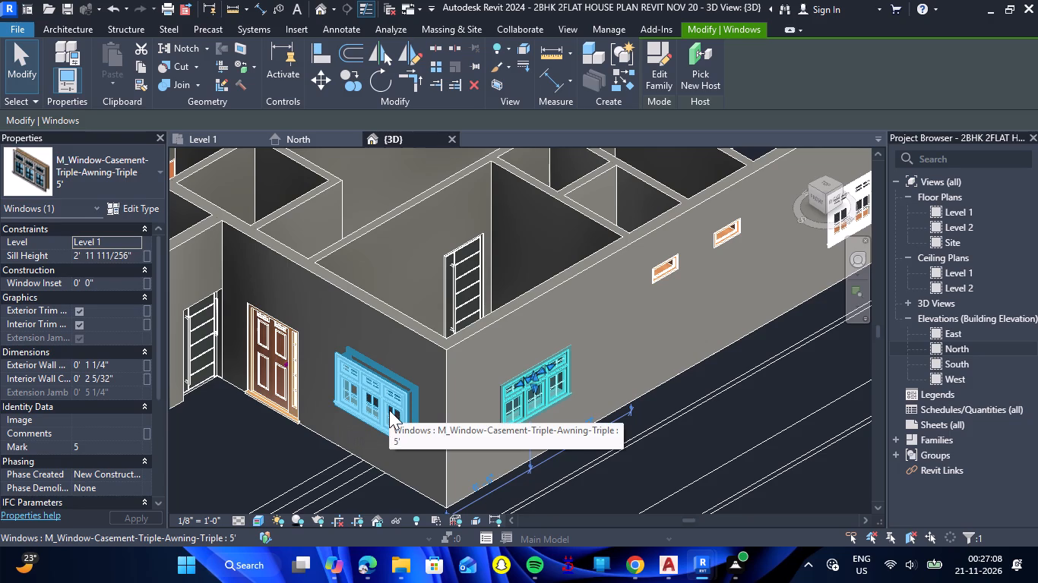
ctrl+click(389, 410)
scroll(444, 421, down, 4)
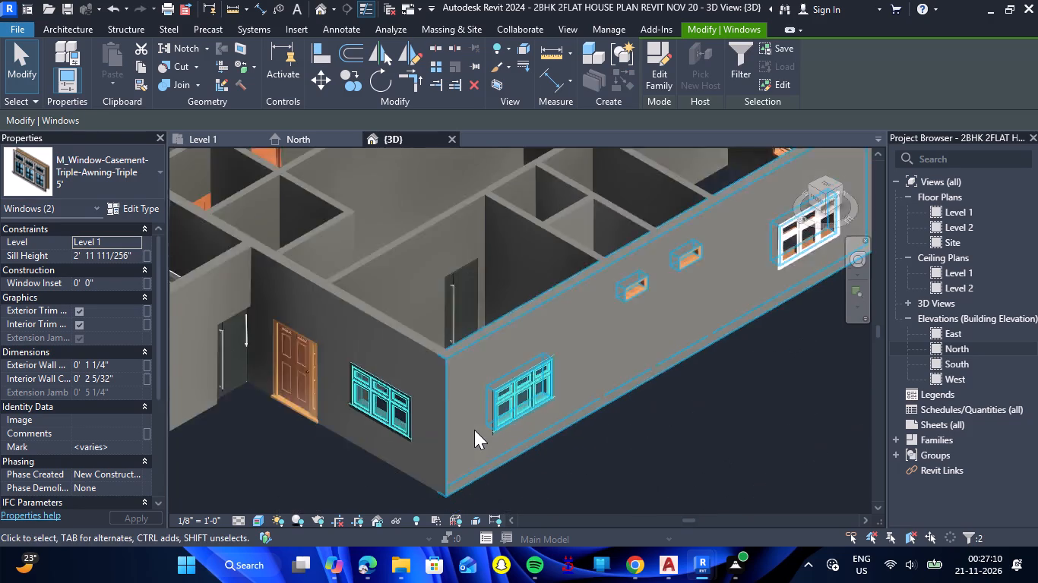
scroll(476, 430, down, 3)
scroll(255, 304, up, 6)
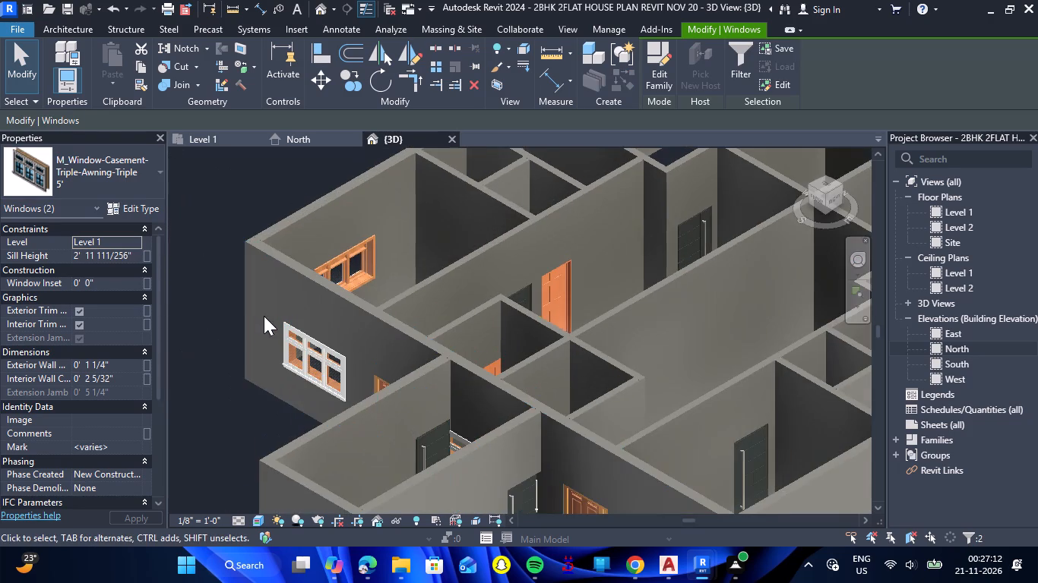
scroll(276, 341, up, 3)
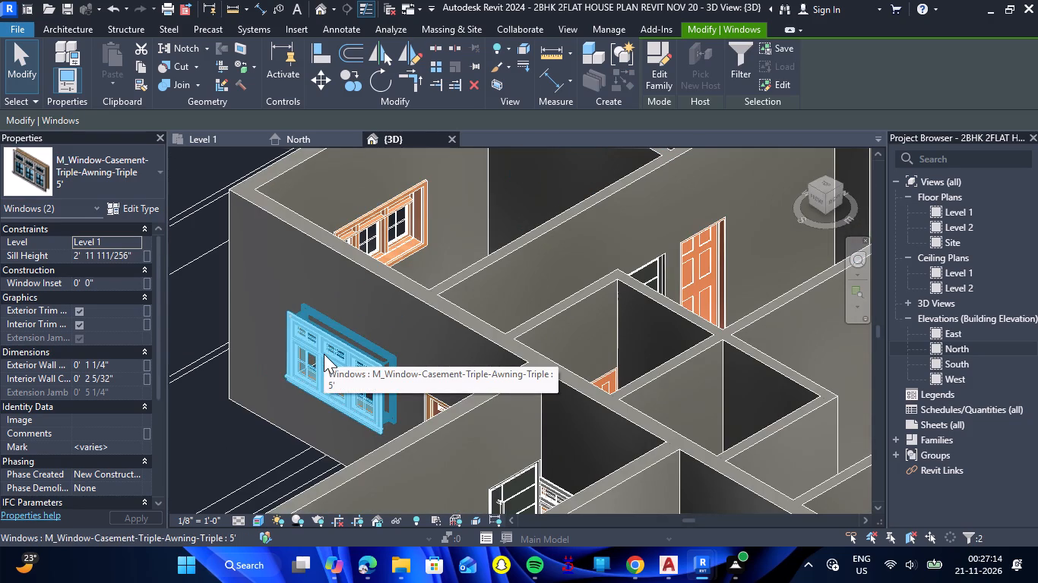
ctrl+click(324, 355)
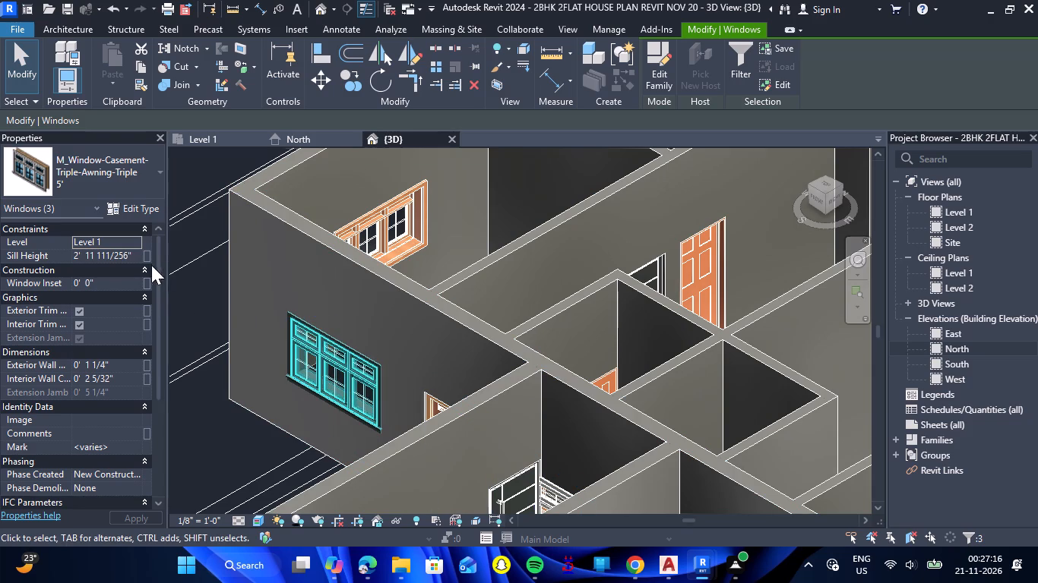
click(137, 256)
key(BackSpace)
key(BackSpace)
key(BackSpace)
key(BackSpace)
key(BackSpace)
key(BackSpace)
key(BackSpace)
key(BackSpace)
key(BackSpace)
key(BackSpace)
key(BackSpace)
key(BackSpace)
key(BackSpace)
key(BackSpace)
key(BackSpace)
key(BackSpace)
key(BackSpace)
key(BackSpace)
key(BackSpace)
key(BackSpace)
text(4')
key(Return)
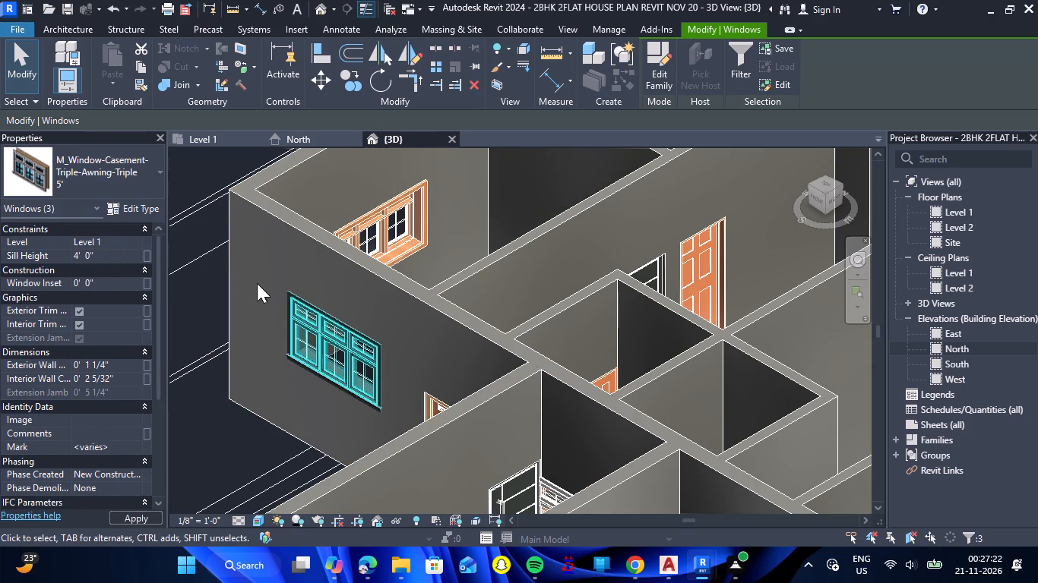
click(185, 296)
Set the sill height of the right rear bedroom's 5' triple casement window in the outer side wall to 4'.
scroll(224, 297, down, 4)
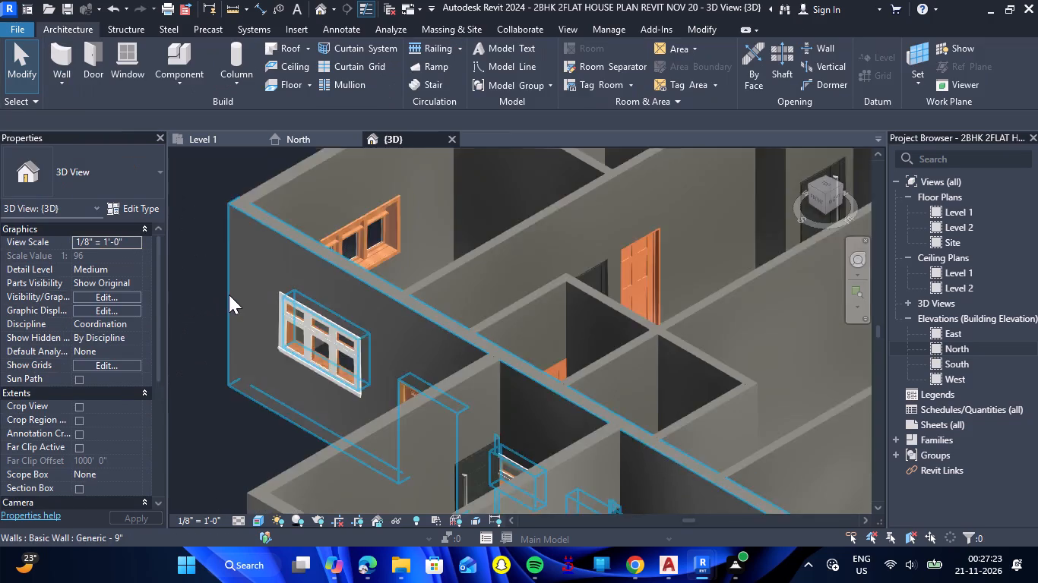
scroll(229, 295, down, 5)
scroll(615, 355, up, 5)
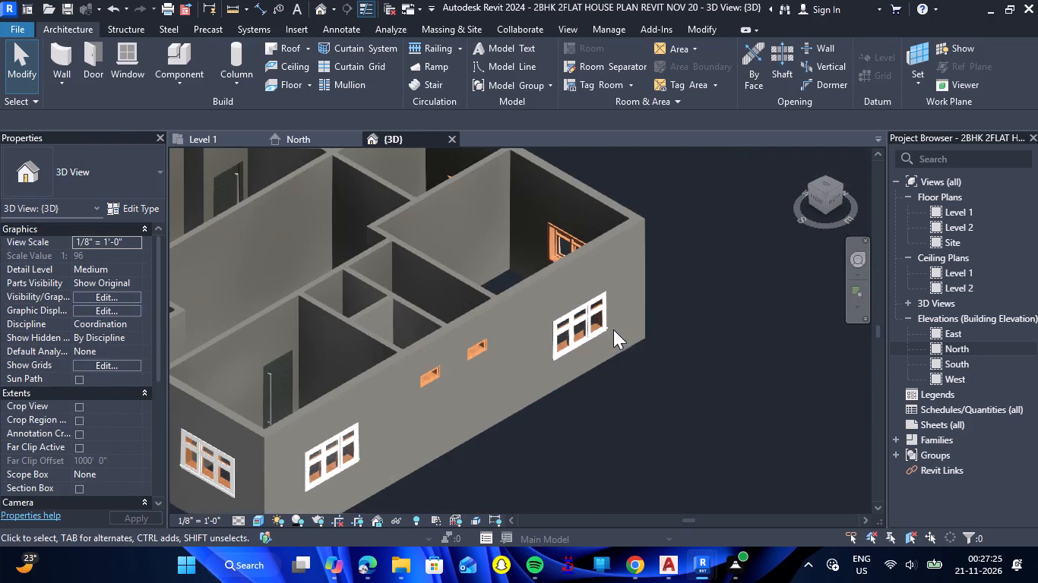
scroll(610, 329, up, 3)
click(578, 336)
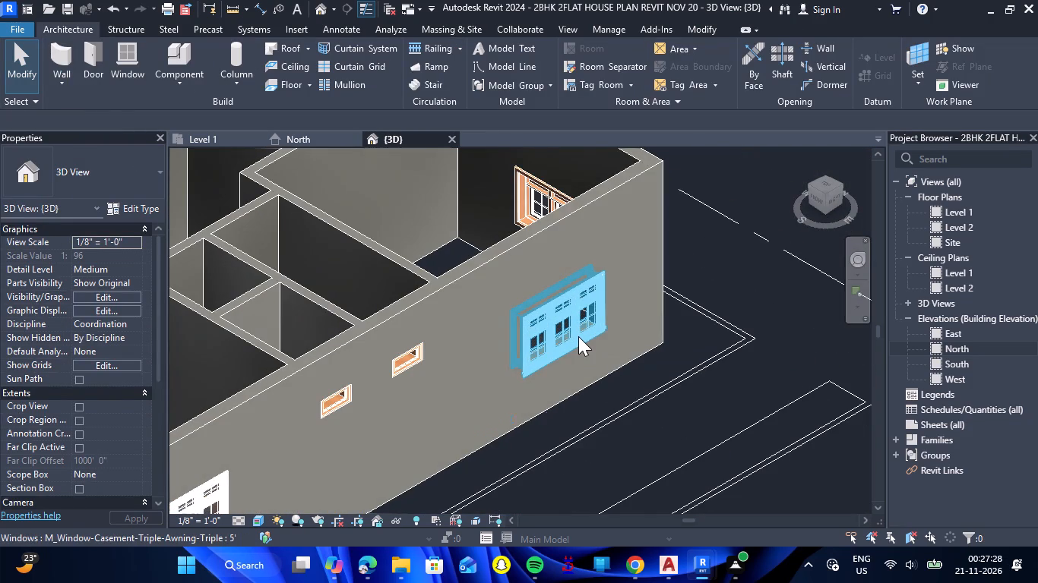
click(139, 258)
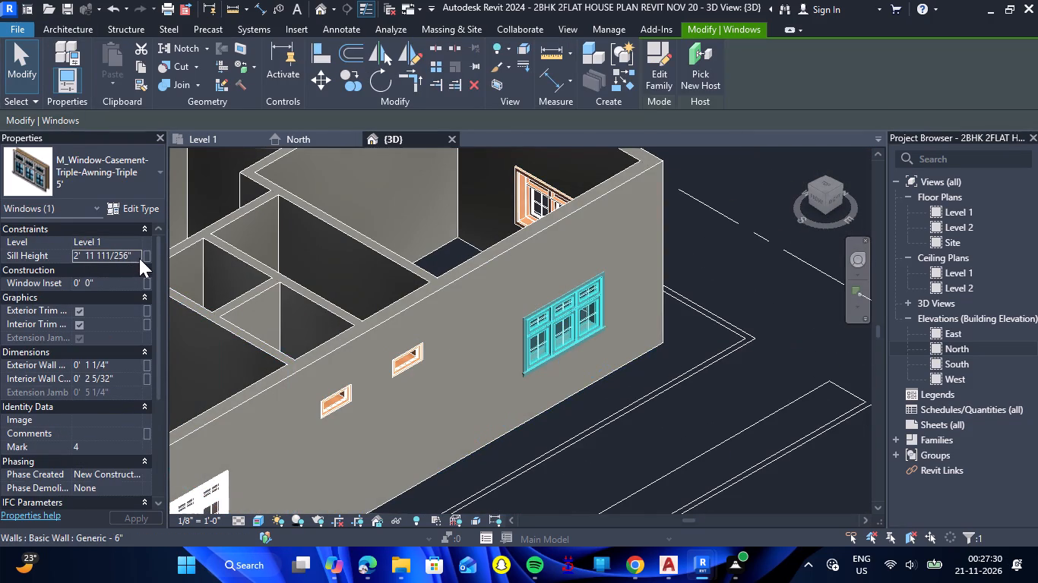
text(4')
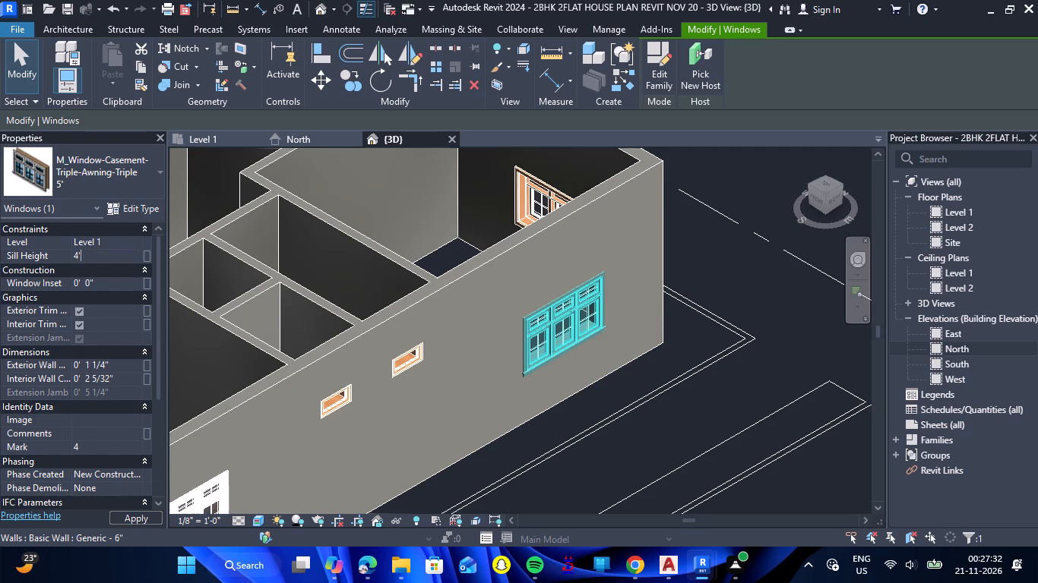
key(Return)
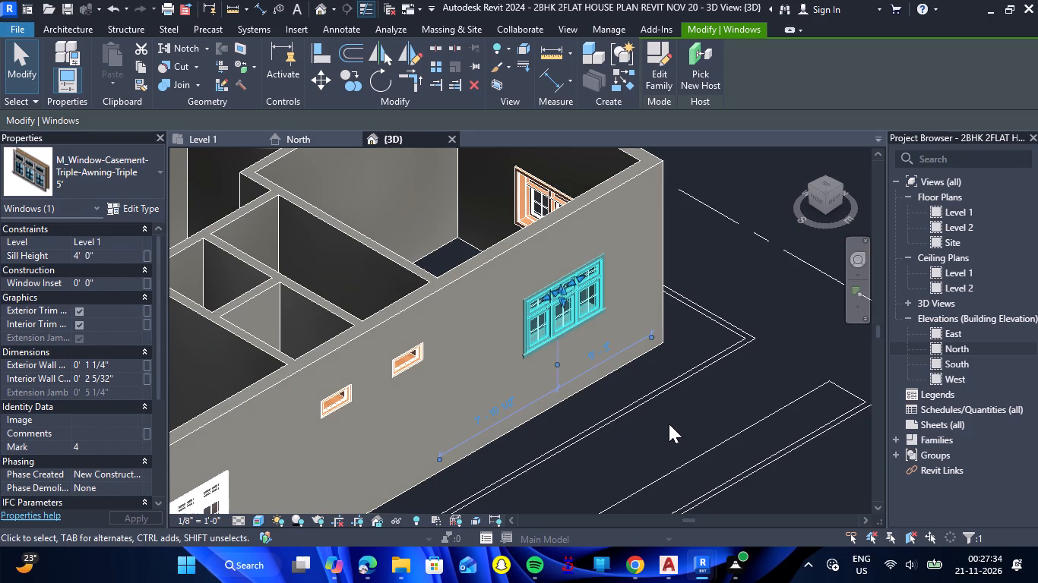
click(669, 424)
Set a 4' sill height for the rear wall's four windows: the bedrooms' two 5' triple casements and the two 4' double awnings.
scroll(709, 311, down, 5)
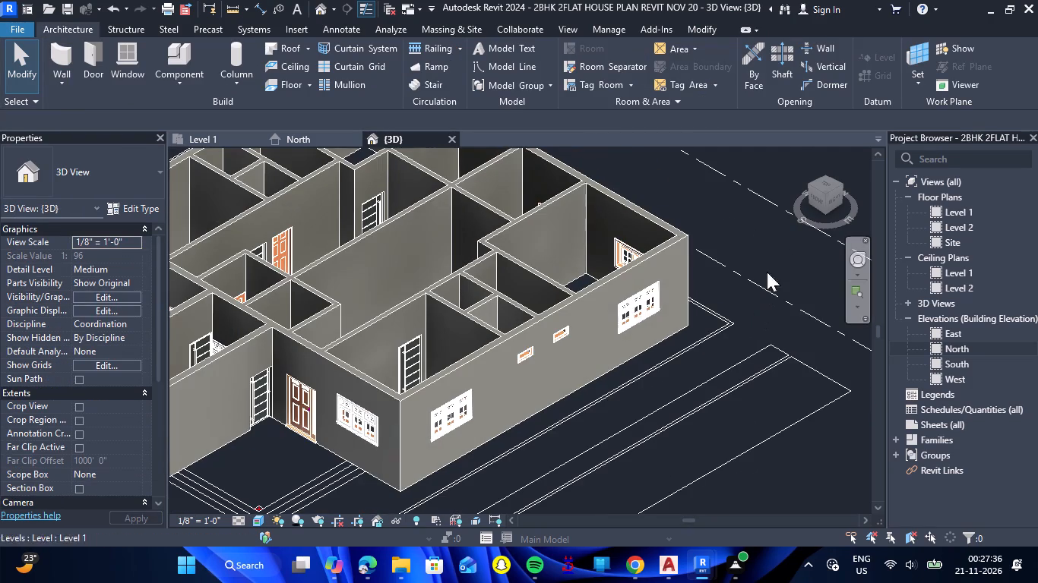
shift+drag(776, 251, 491, 300)
shift+right_drag(776, 251, 491, 300)
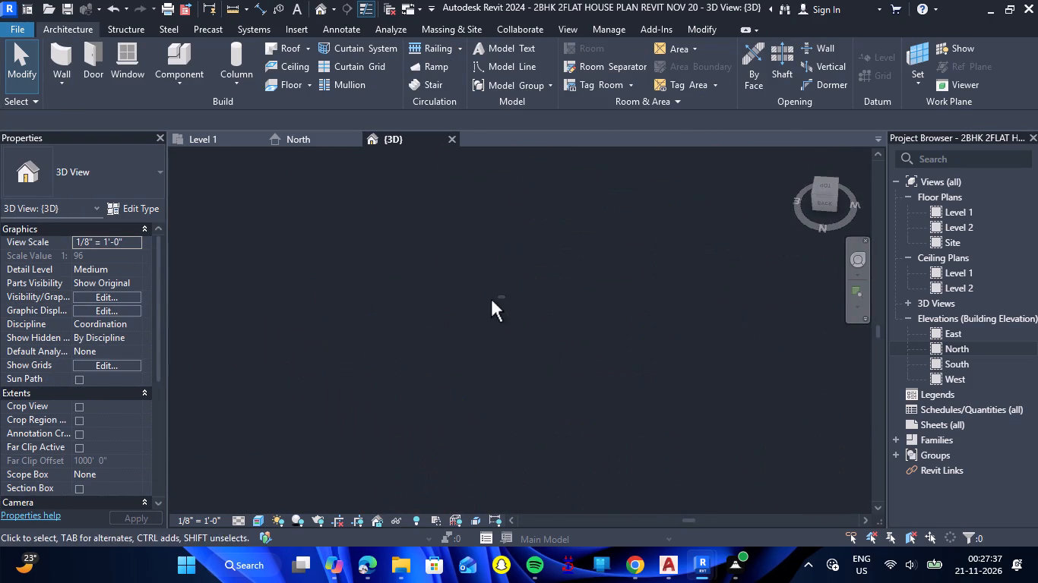
scroll(491, 299, down, 11)
scroll(426, 464, up, 6)
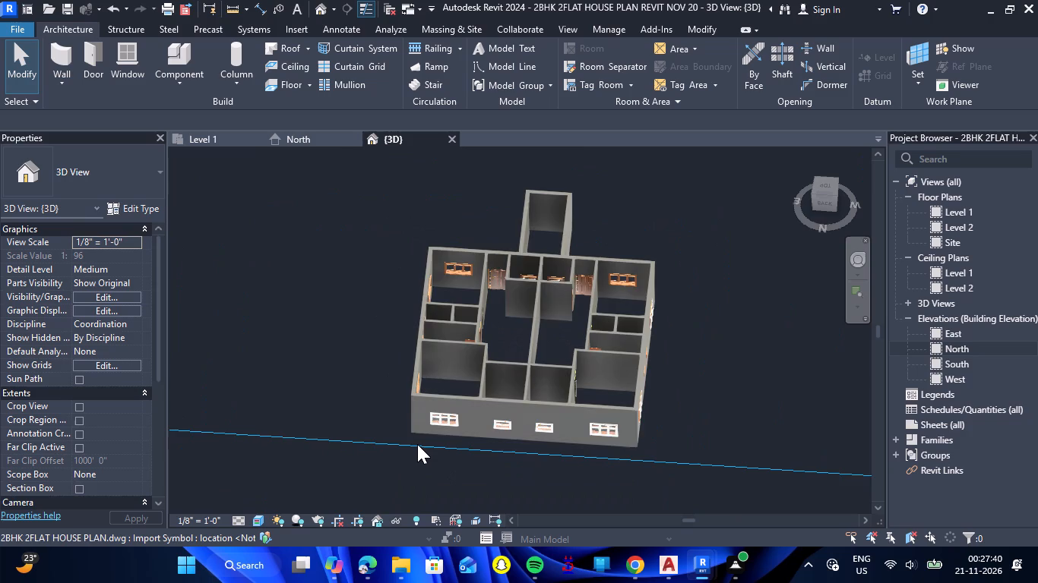
scroll(417, 444, up, 2)
drag(303, 465, 368, 457)
shift+right_drag(303, 465, 368, 457)
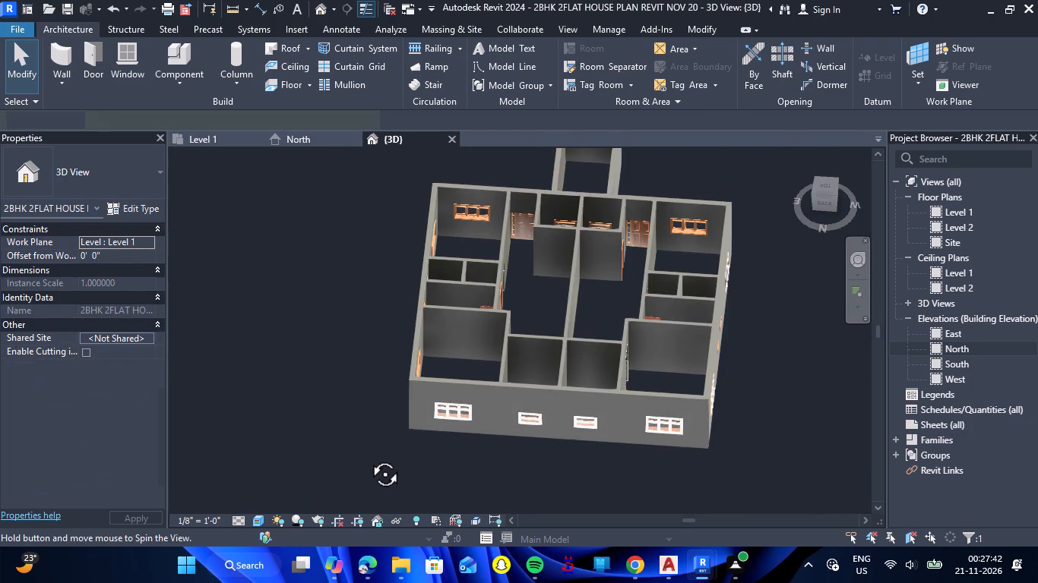
shift+right_drag(368, 457, 380, 454)
drag(368, 457, 380, 454)
scroll(610, 450, down, 4)
scroll(869, 364, up, 2)
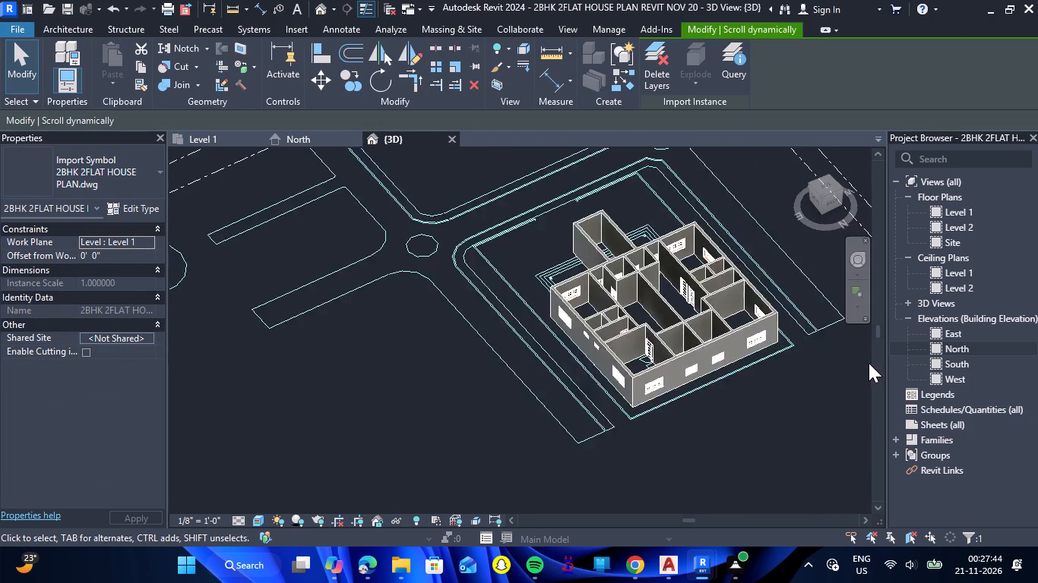
scroll(869, 363, up, 3)
scroll(623, 380, up, 2)
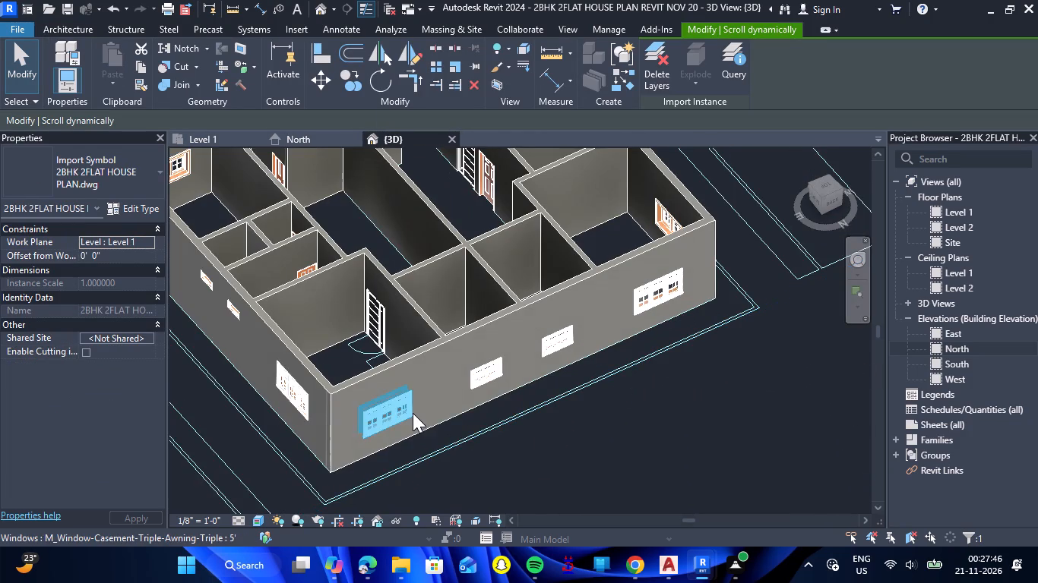
click(413, 413)
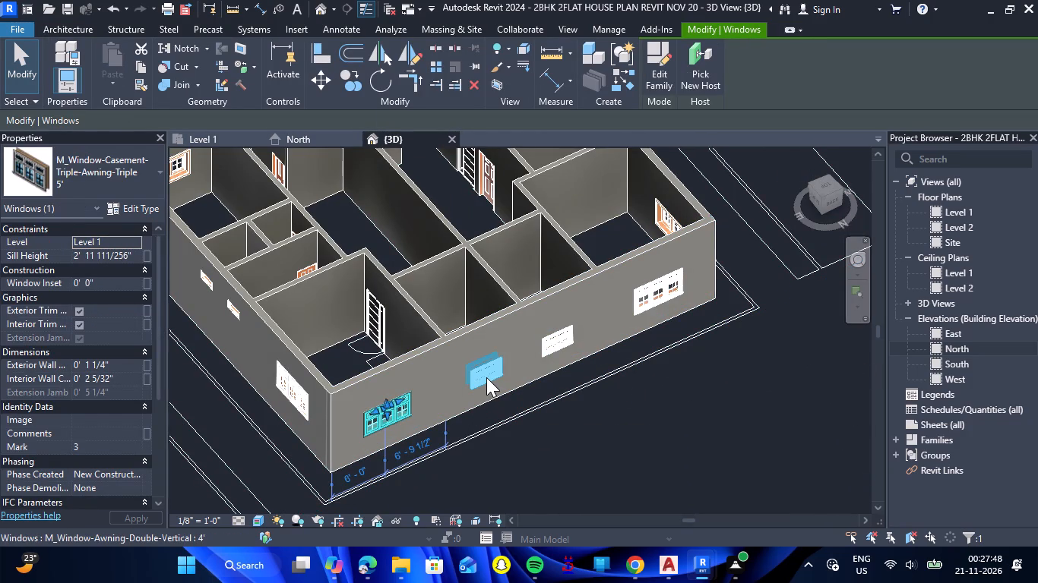
ctrl+drag(486, 377, 418, 381)
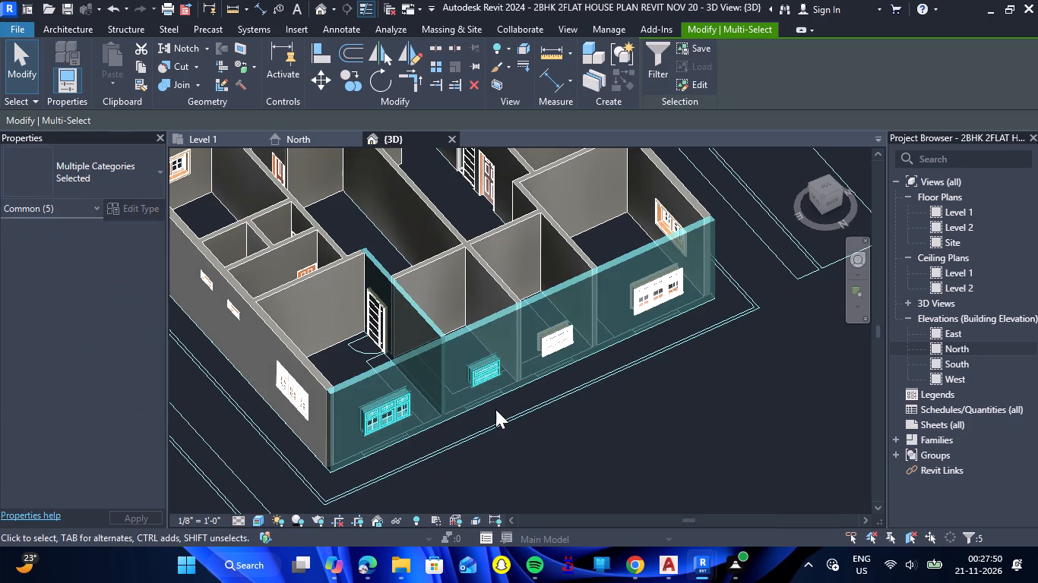
key(Escape)
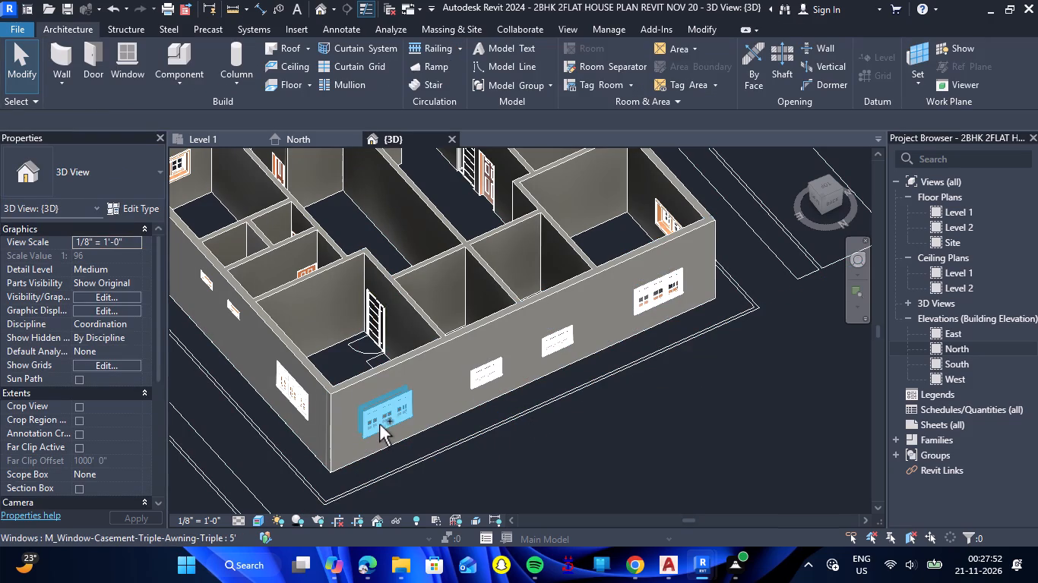
ctrl+click(381, 424)
ctrl+click(486, 381)
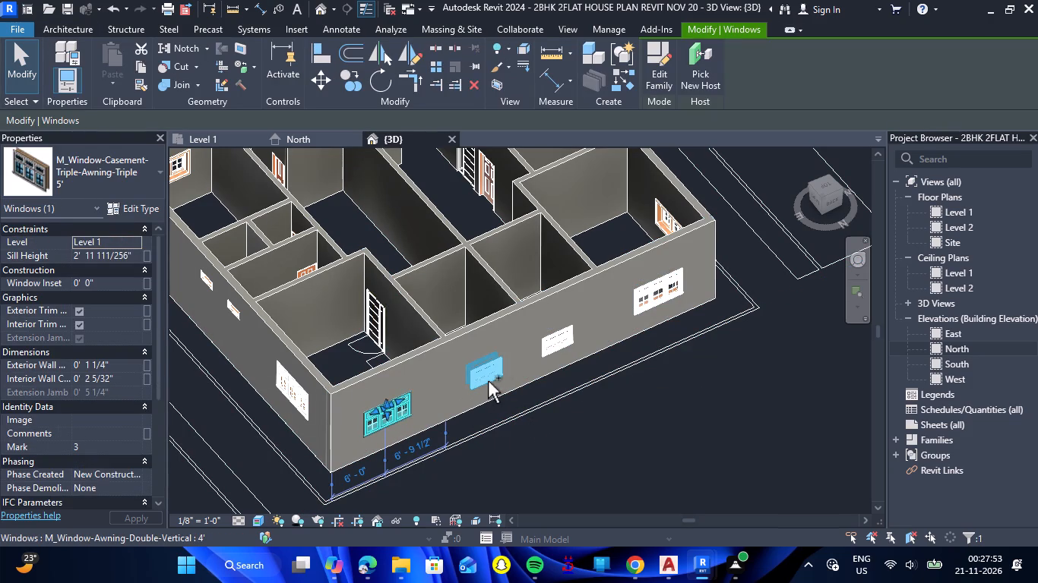
ctrl+click(562, 346)
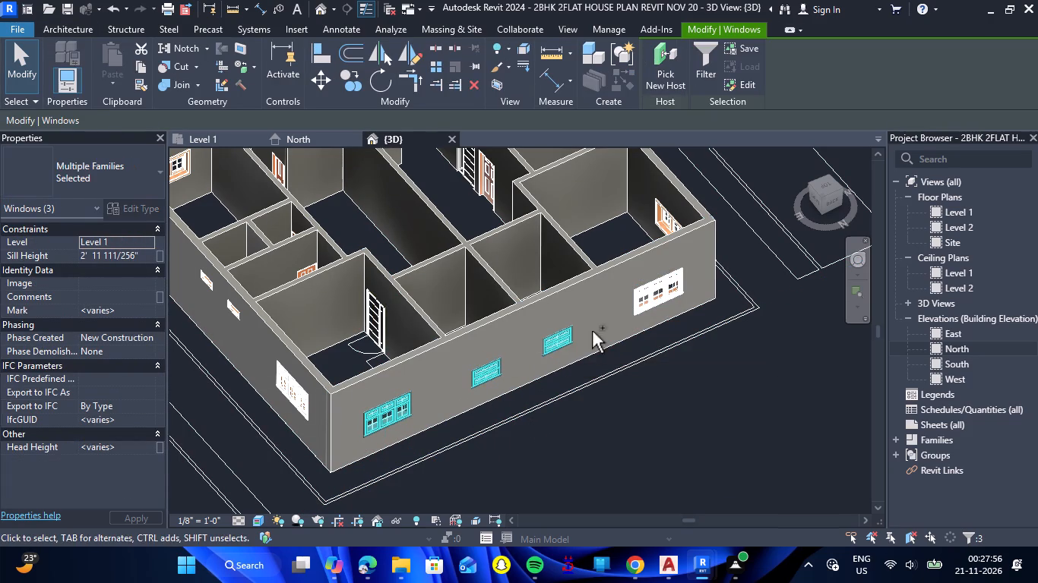
ctrl+click(656, 306)
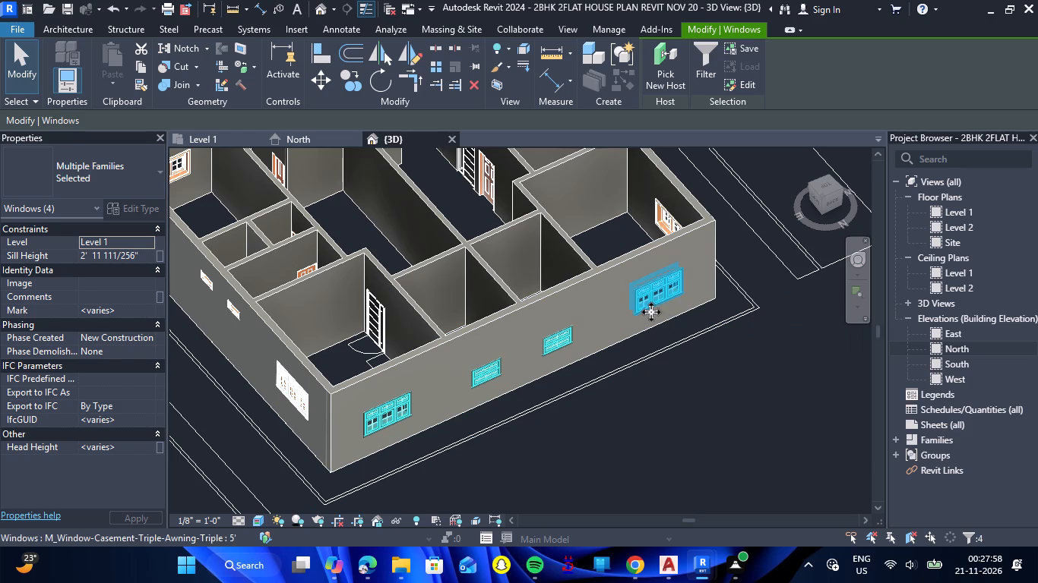
click(144, 257)
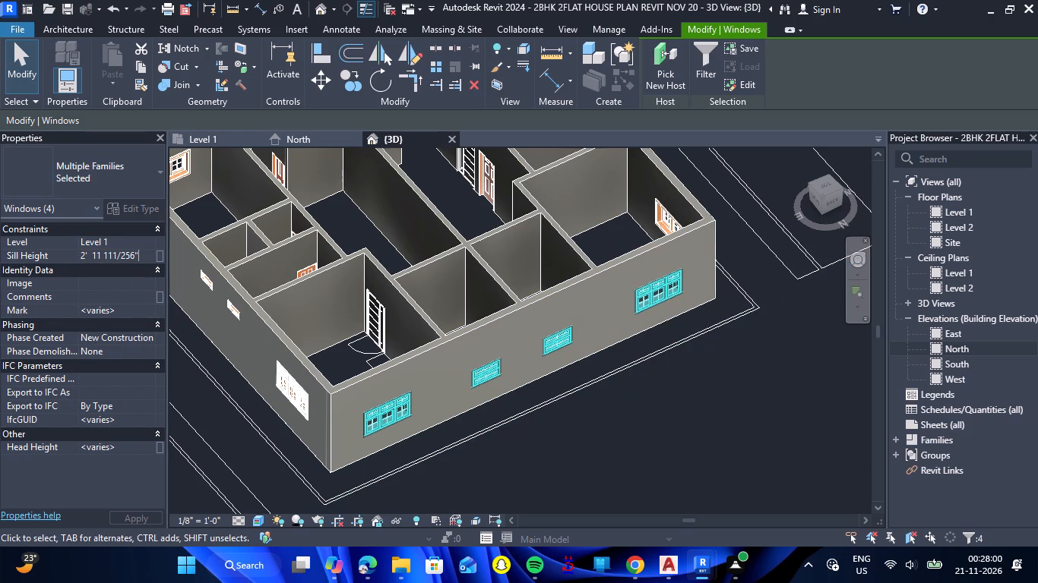
key(BackSpace)
key(BackSpace)
key(BackSpace)
key(BackSpace)
key(BackSpace)
key(BackSpace)
key(BackSpace)
key(BackSpace)
key(BackSpace)
key(BackSpace)
key(BackSpace)
key(BackSpace)
key(BackSpace)
key(BackSpace)
key(BackSpace)
key(BackSpace)
key(BackSpace)
key(BackSpace)
key(BackSpace)
key(BackSpace)
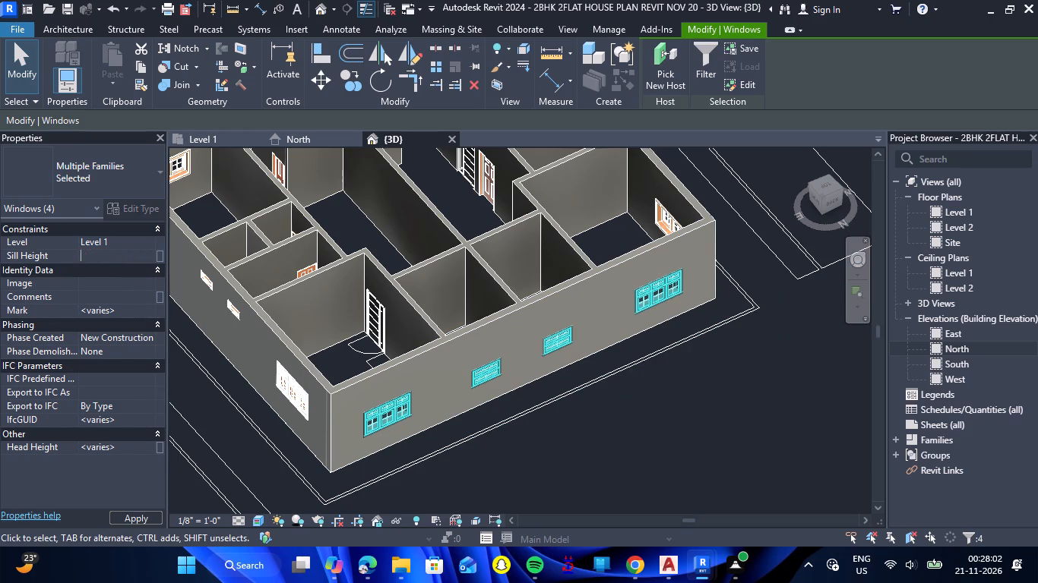
text(4')
key(Return)
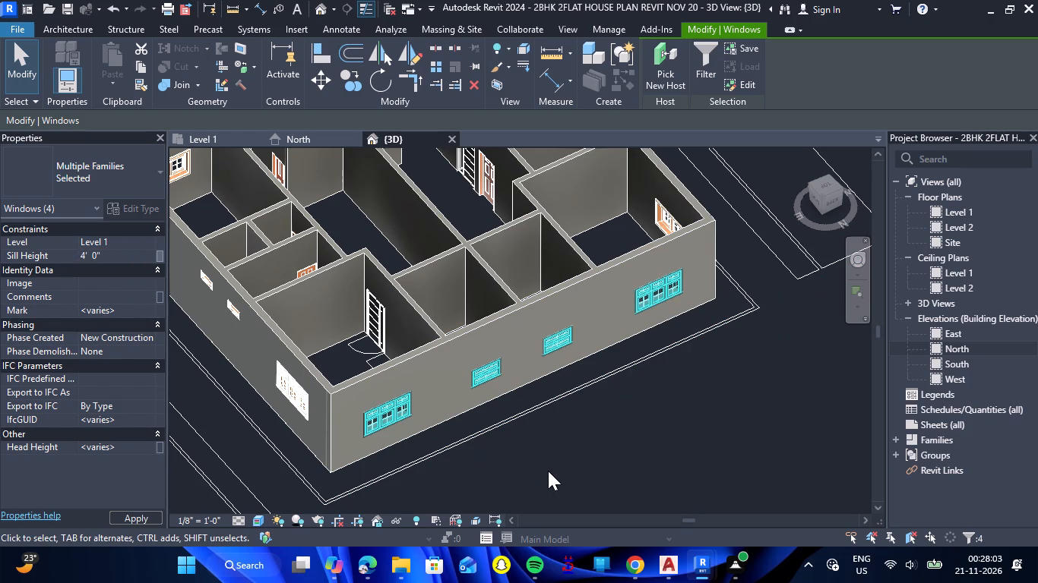
click(584, 440)
Set the sill height of the two 5' triple casement windows in the left flat's outer side wall to 4'.
scroll(587, 438, down, 3)
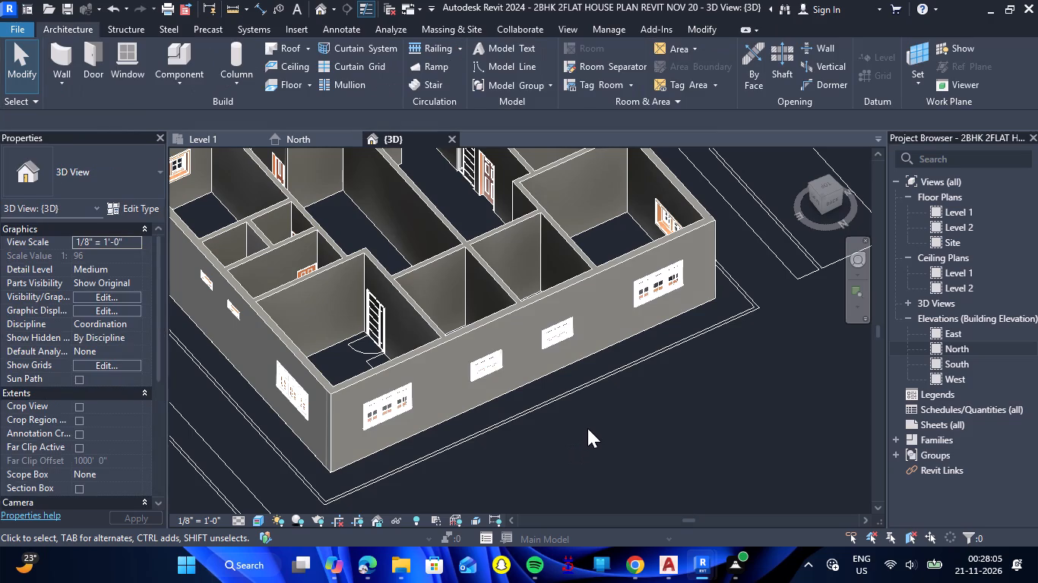
scroll(587, 428, down, 1)
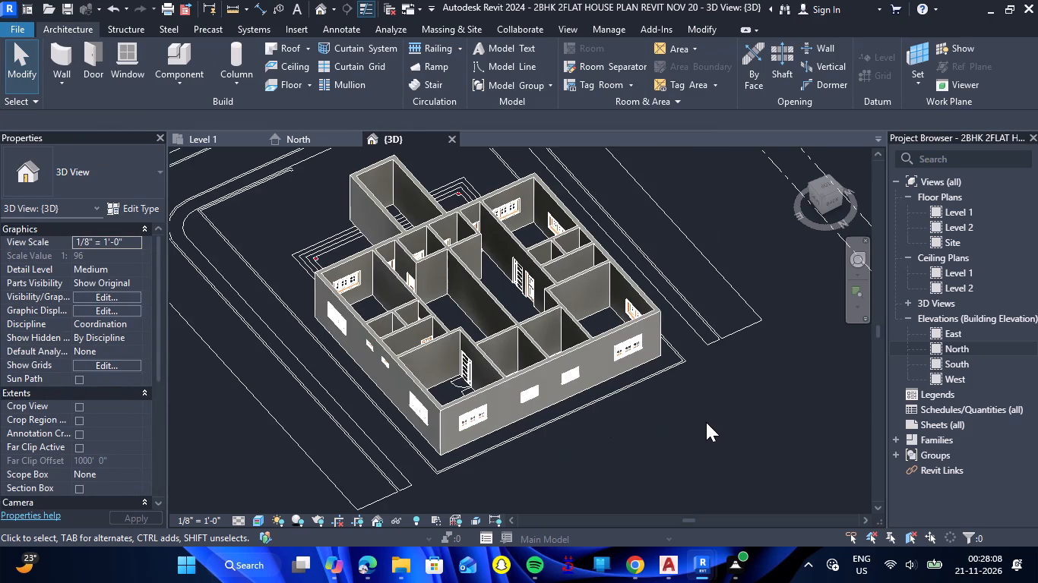
shift+drag(704, 421, 536, 408)
shift+right_drag(704, 421, 536, 408)
scroll(551, 399, down, 3)
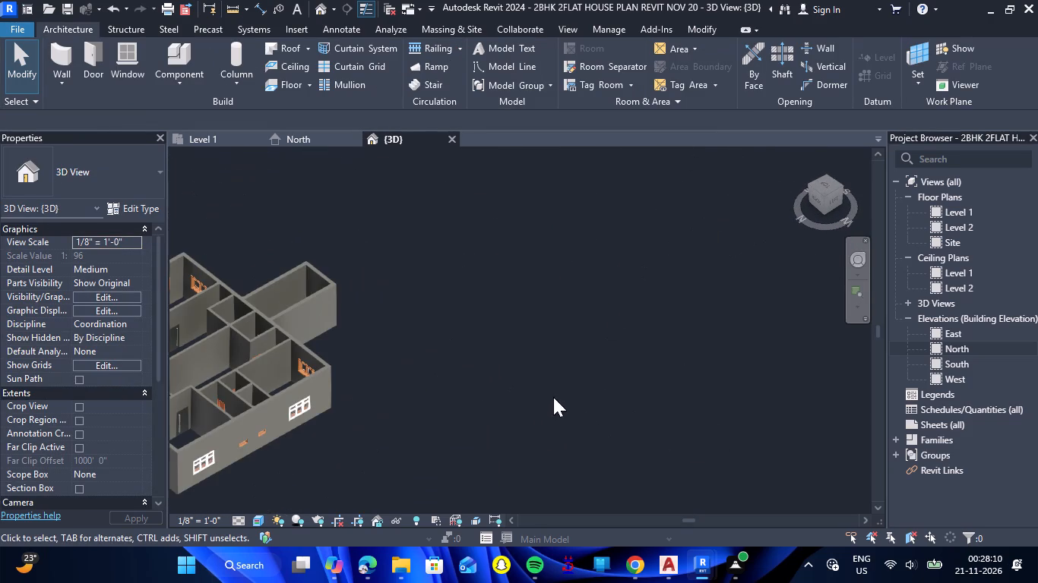
scroll(286, 473, up, 6)
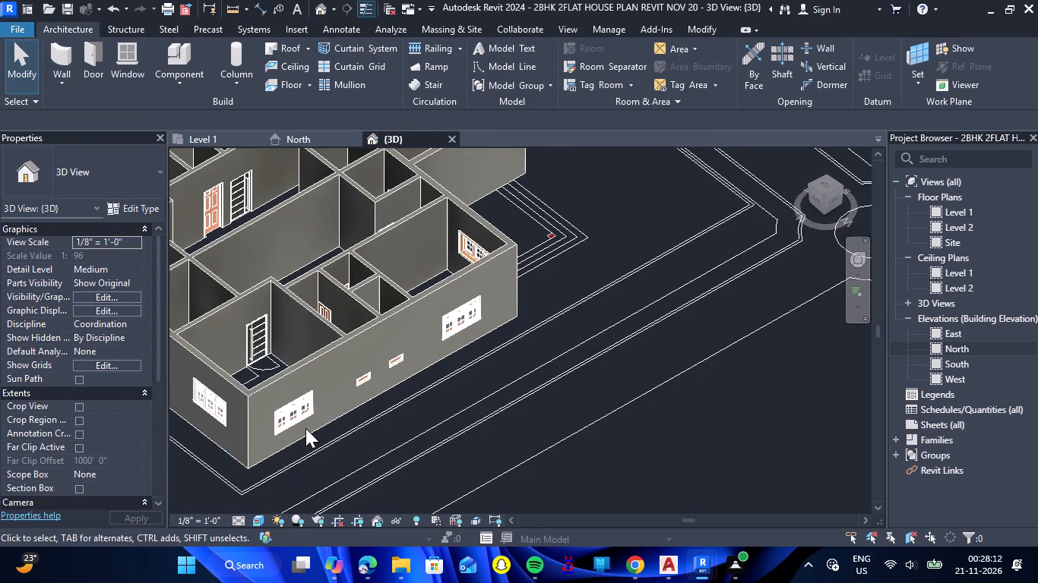
click(302, 421)
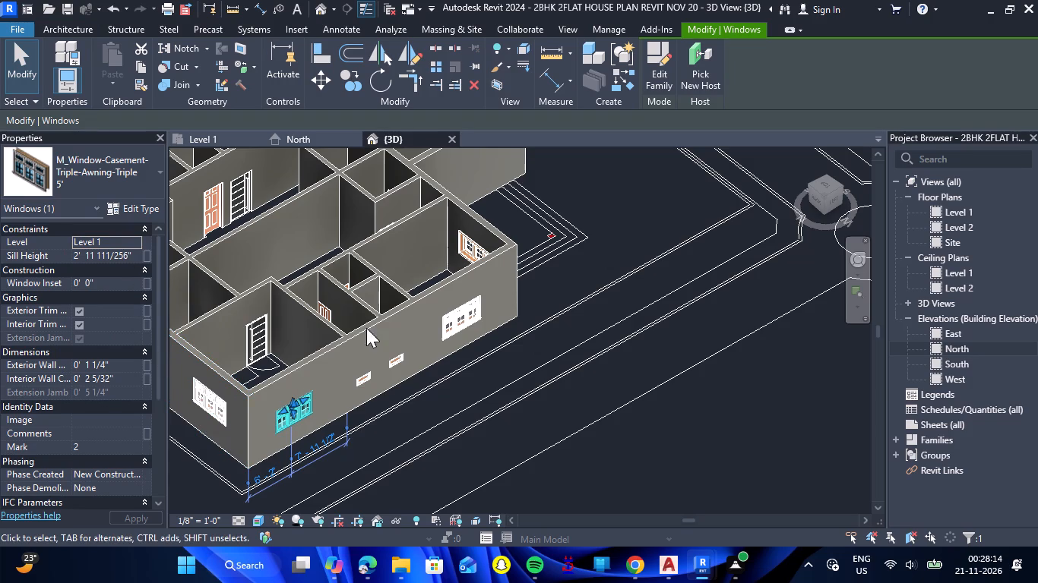
ctrl+click(469, 326)
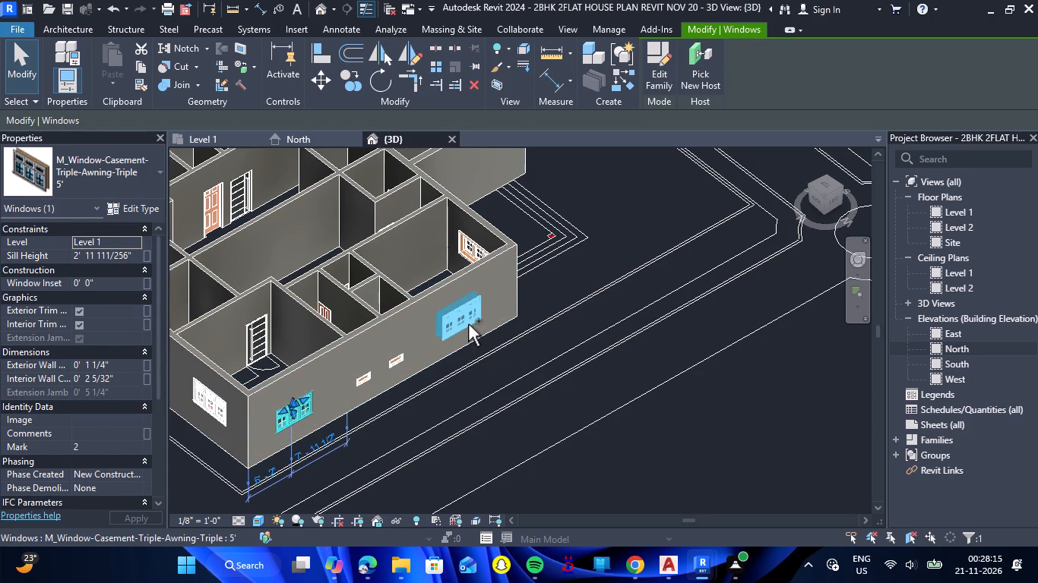
click(132, 257)
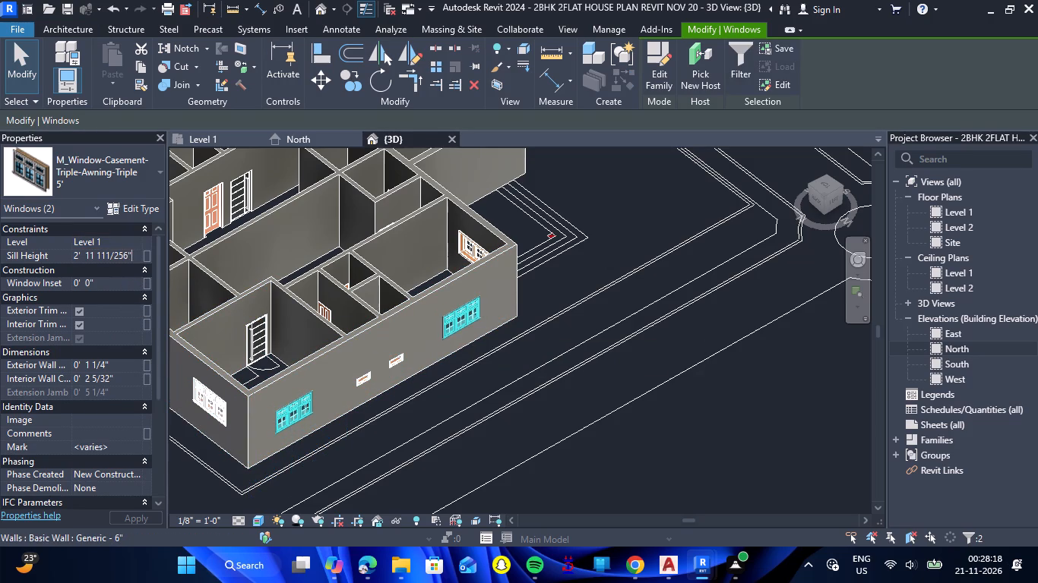
key(BackSpace)
key(BackSpace)
key(BackSpace)
key(BackSpace)
key(BackSpace)
key(BackSpace)
key(BackSpace)
key(BackSpace)
key(BackSpace)
key(BackSpace)
key(BackSpace)
key(BackSpace)
key(BackSpace)
key(BackSpace)
key(BackSpace)
key(BackSpace)
key(BackSpace)
key(BackSpace)
key(BackSpace)
key(BackSpace)
text(4')
key(Return)
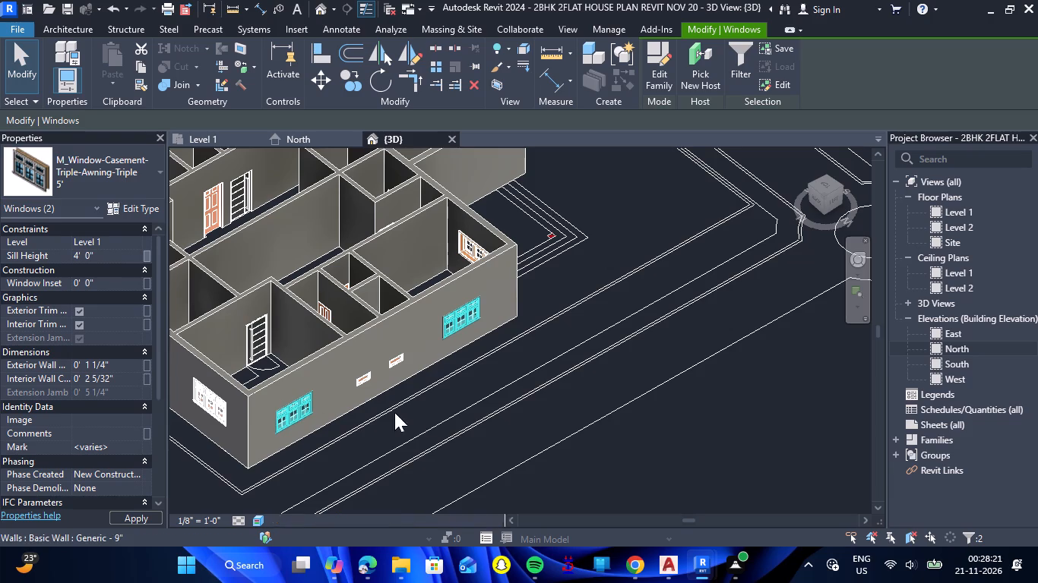
click(654, 461)
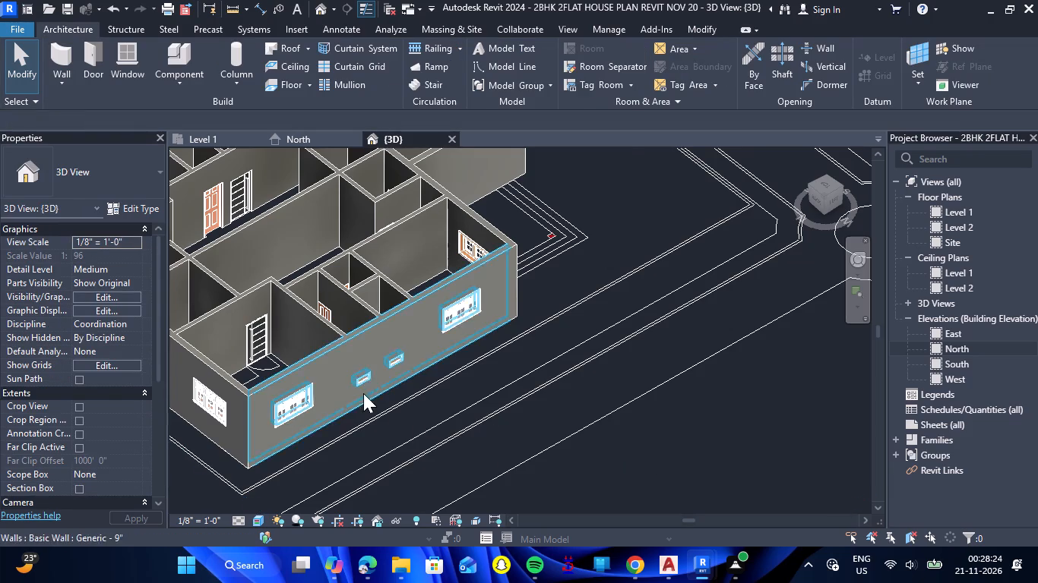
Set the sill height of the left flat's bath and toilet 2' fixed windows to 7'.
scroll(362, 392, up, 4)
click(359, 373)
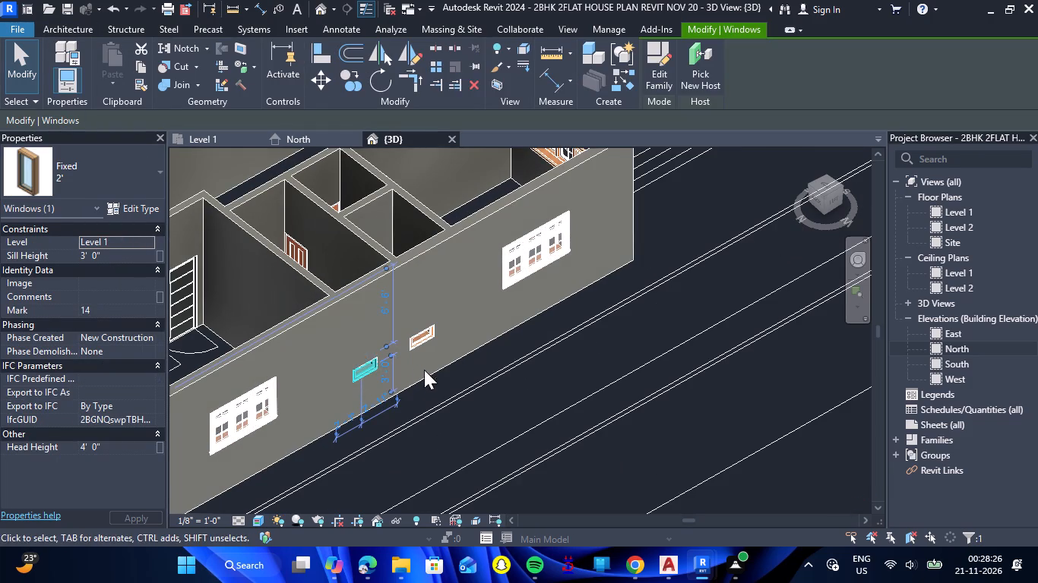
ctrl+click(432, 343)
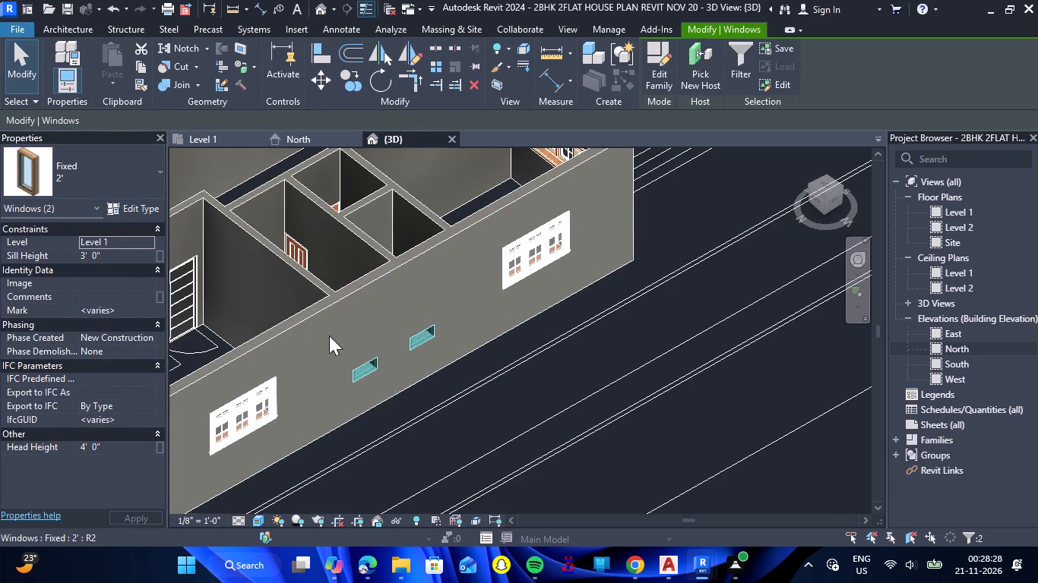
click(119, 251)
text(7')
key(Return)
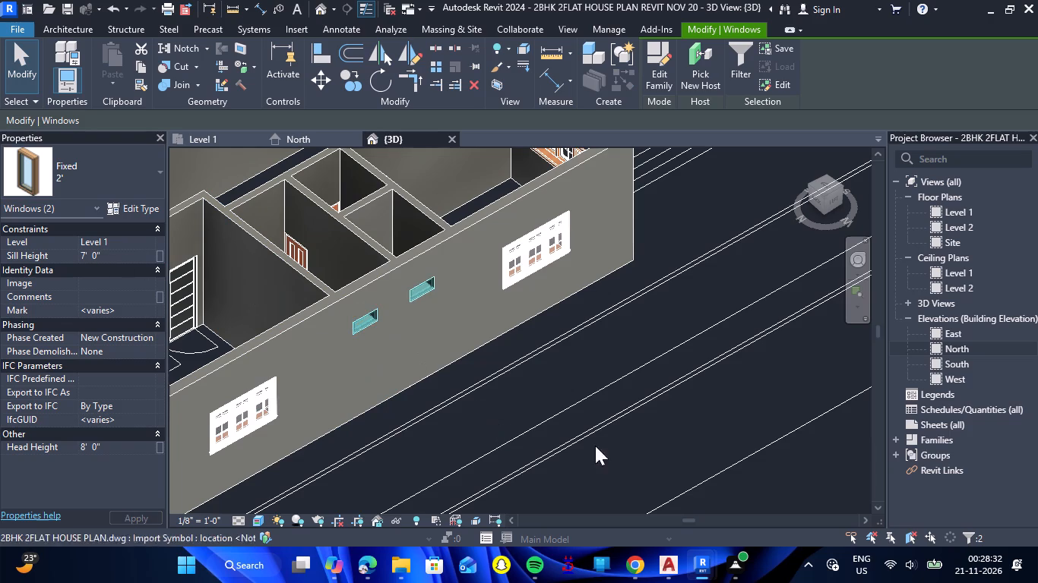
click(635, 453)
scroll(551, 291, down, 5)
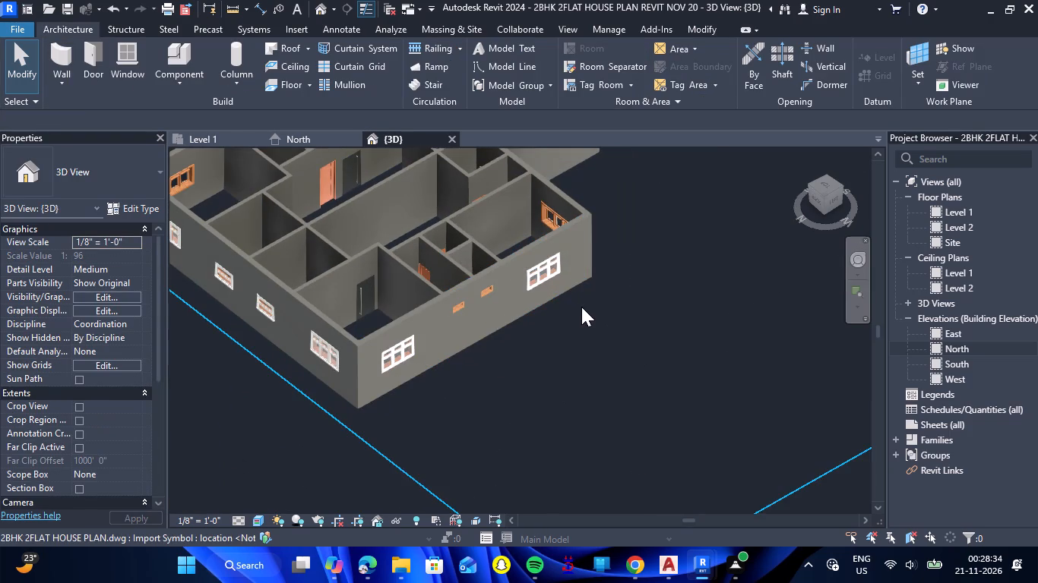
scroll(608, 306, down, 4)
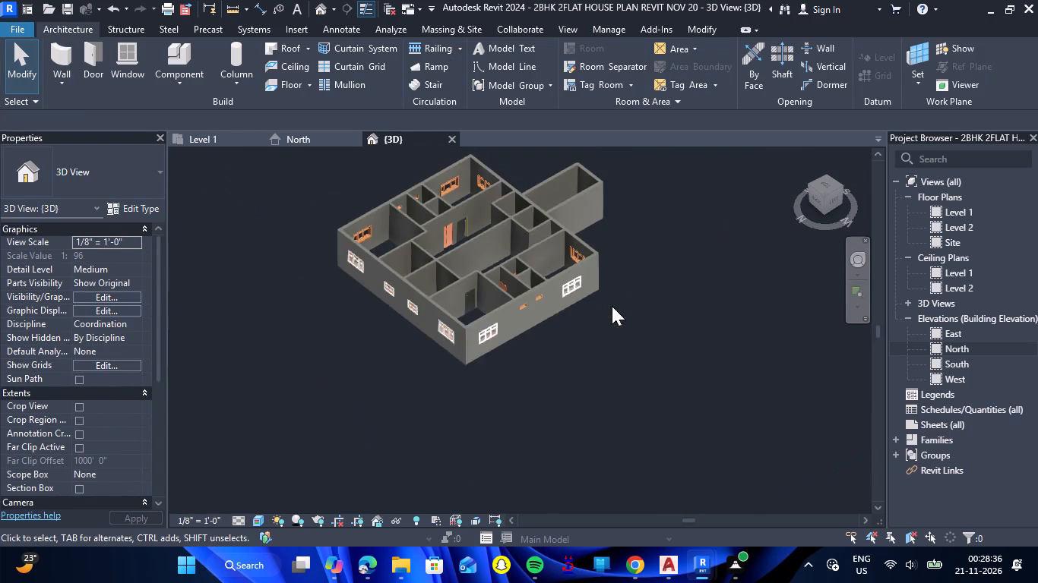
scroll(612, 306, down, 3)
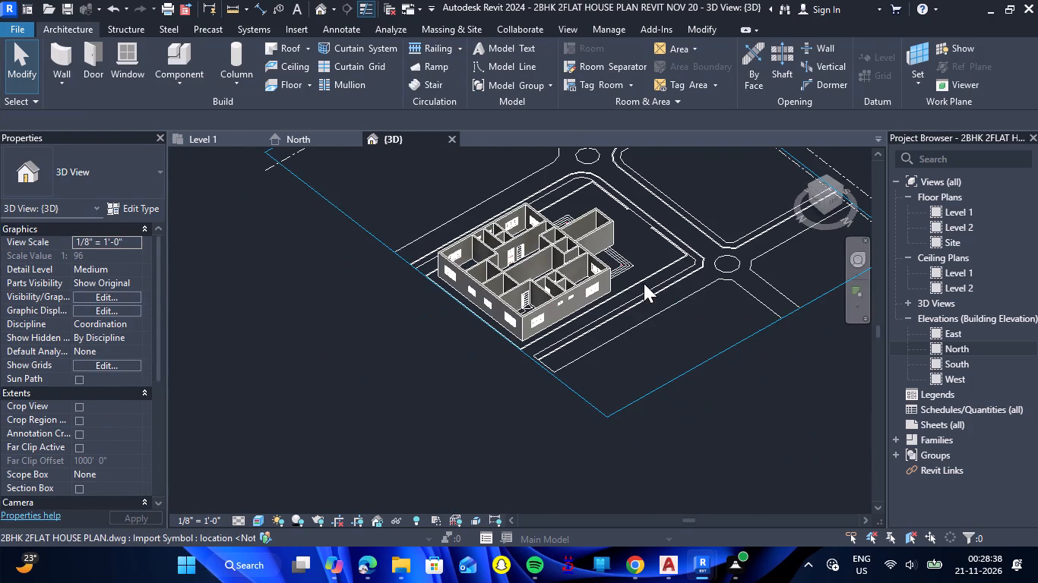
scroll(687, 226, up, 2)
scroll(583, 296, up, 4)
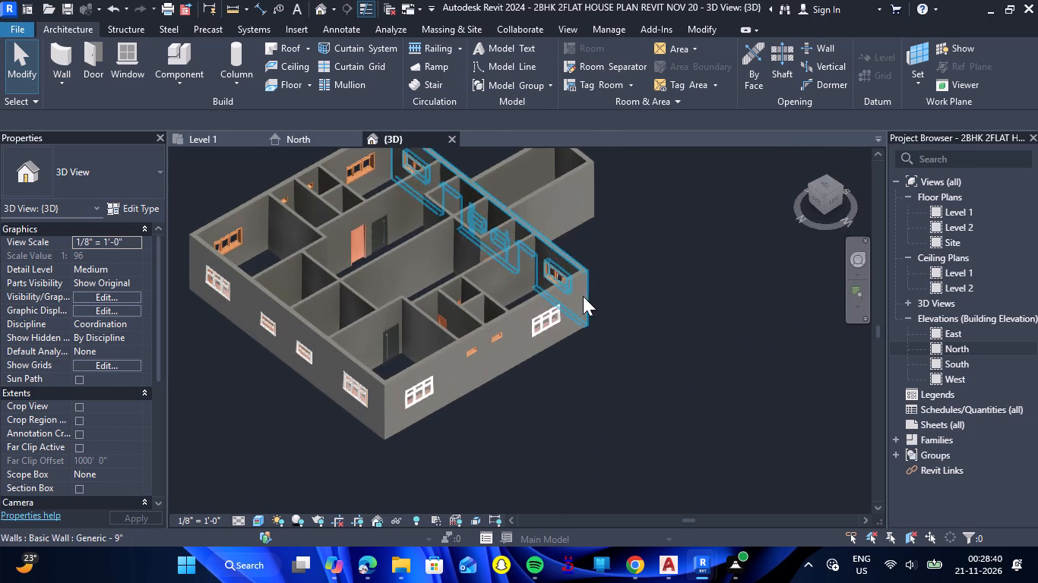
Start a floor on Level 1 and sketch its boundary along the house's four outer walls.
click(208, 143)
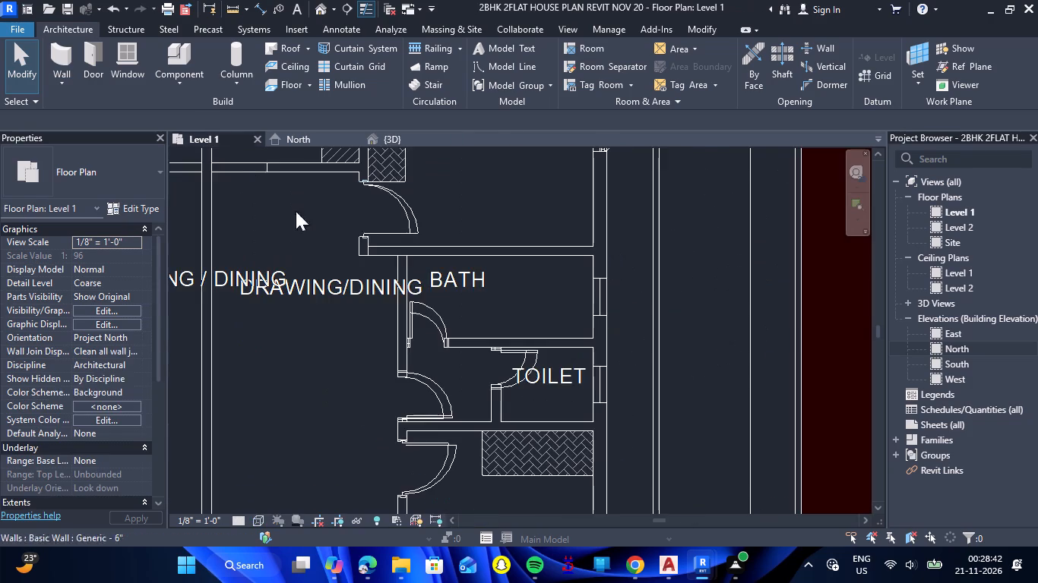
scroll(397, 270, down, 6)
scroll(486, 338, down, 3)
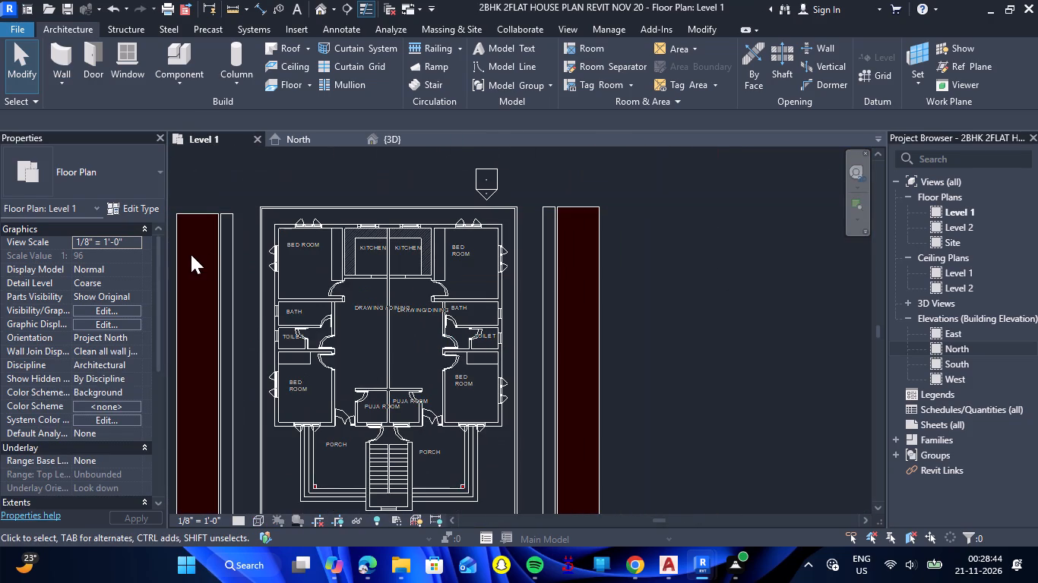
click(274, 90)
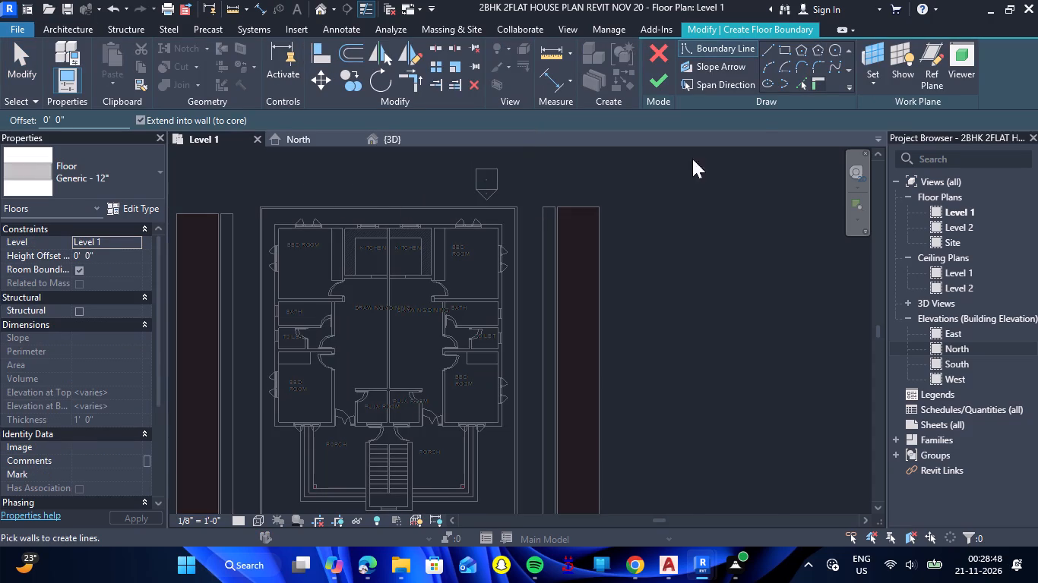
click(798, 85)
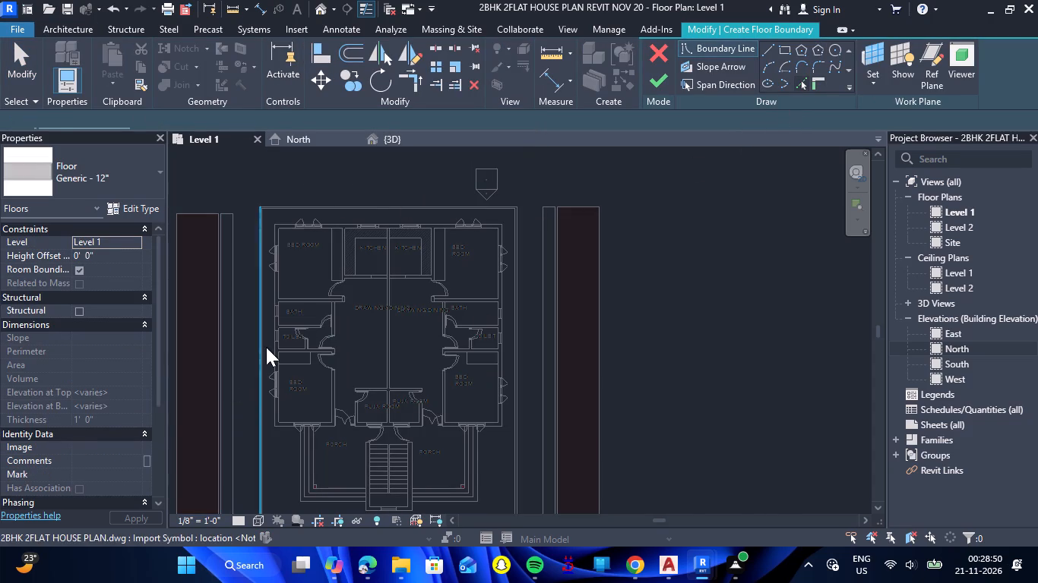
scroll(266, 347, up, 5)
click(274, 355)
click(278, 354)
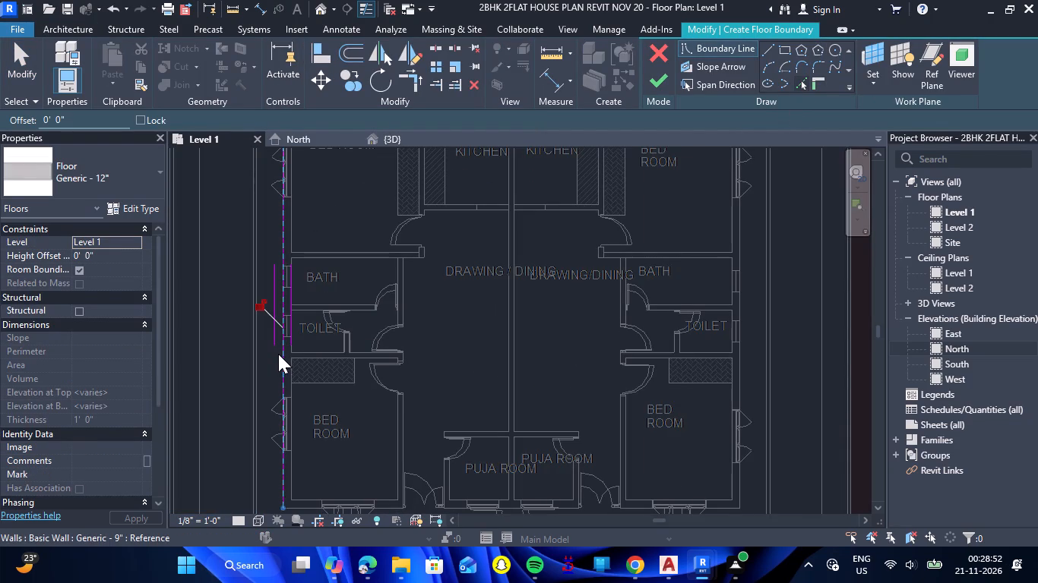
scroll(295, 358, down, 4)
scroll(307, 200, up, 5)
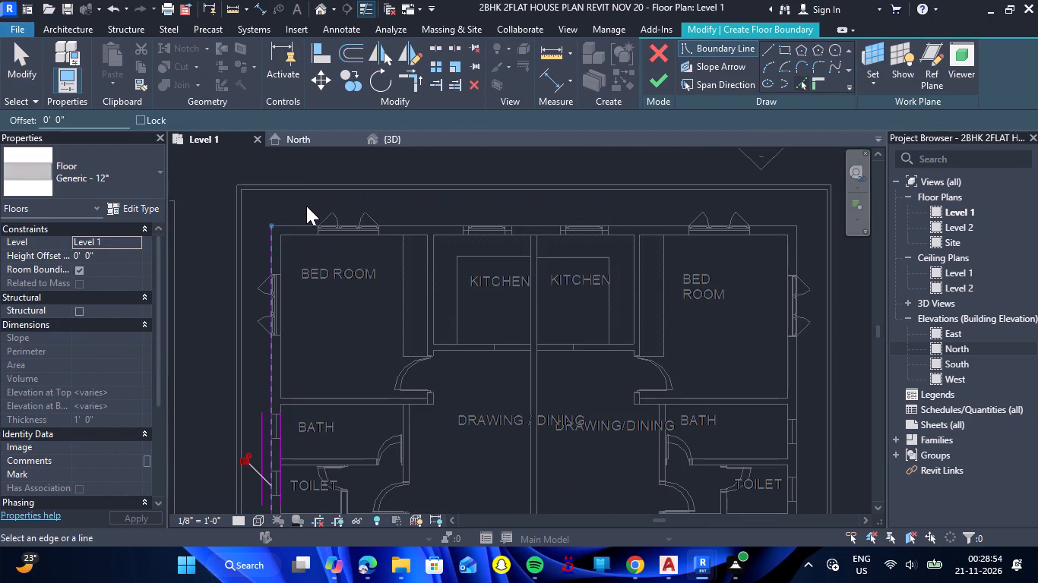
click(299, 220)
scroll(421, 229, down, 4)
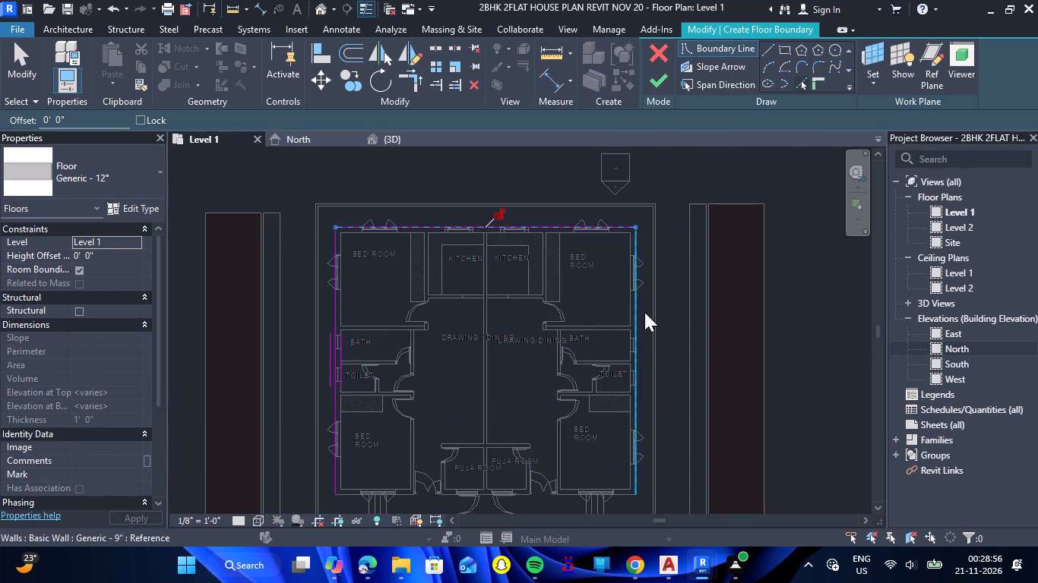
click(640, 313)
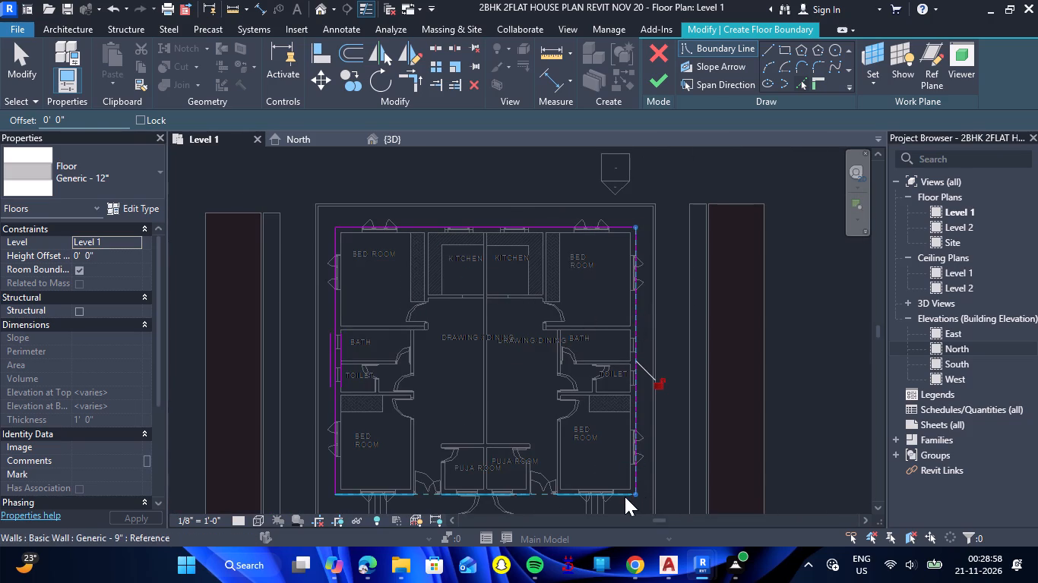
click(625, 496)
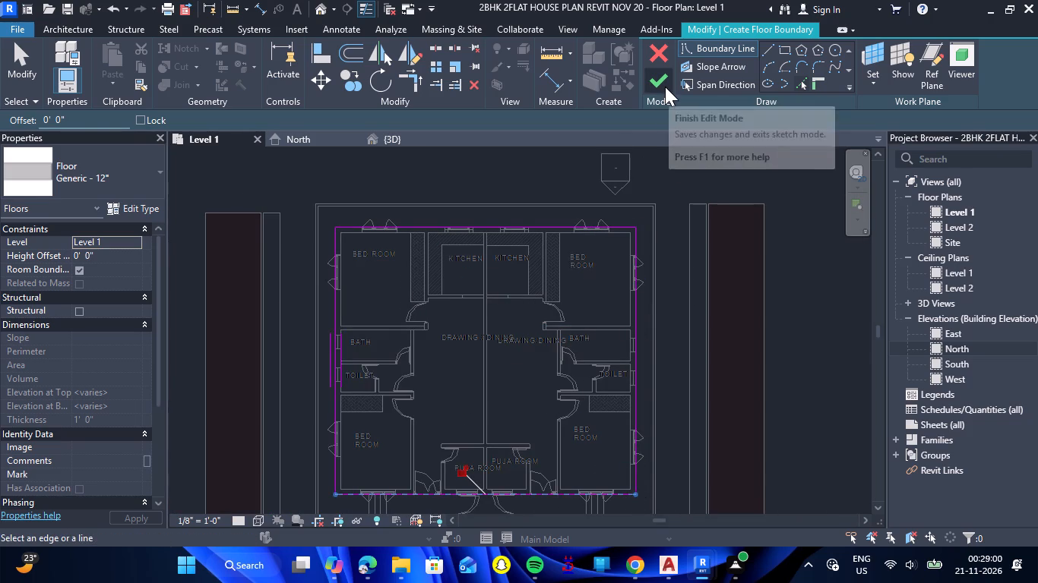
Duplicate the Generic - 12" floor type under the name Generic - 6".
click(163, 175)
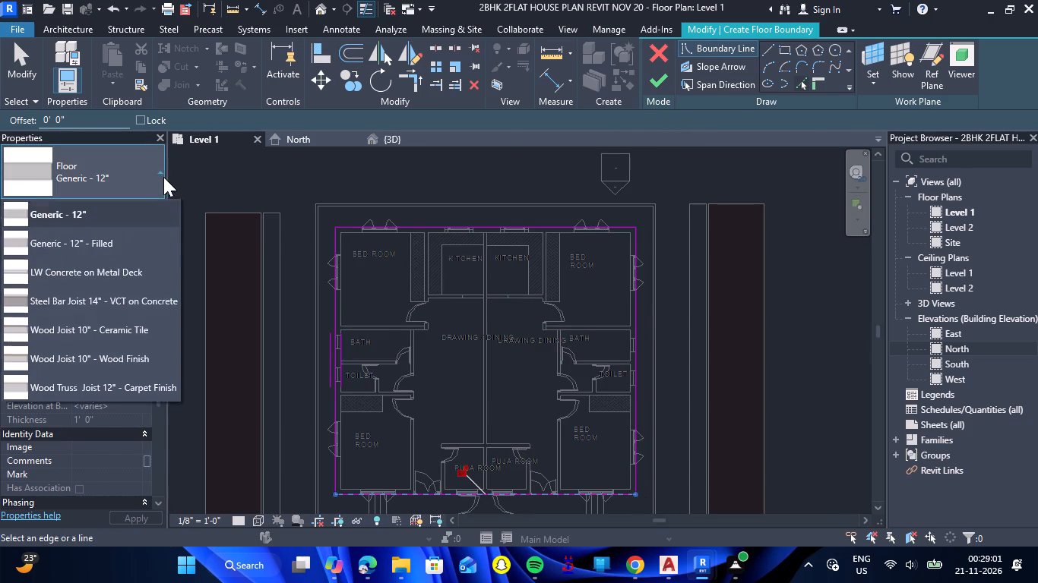
scroll(118, 272, up, 4)
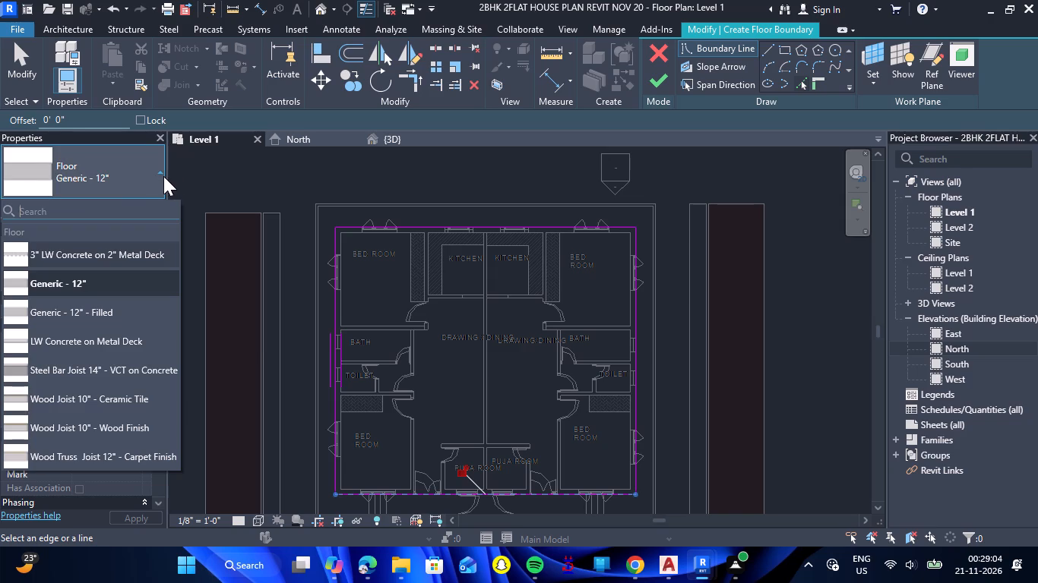
click(163, 176)
click(139, 217)
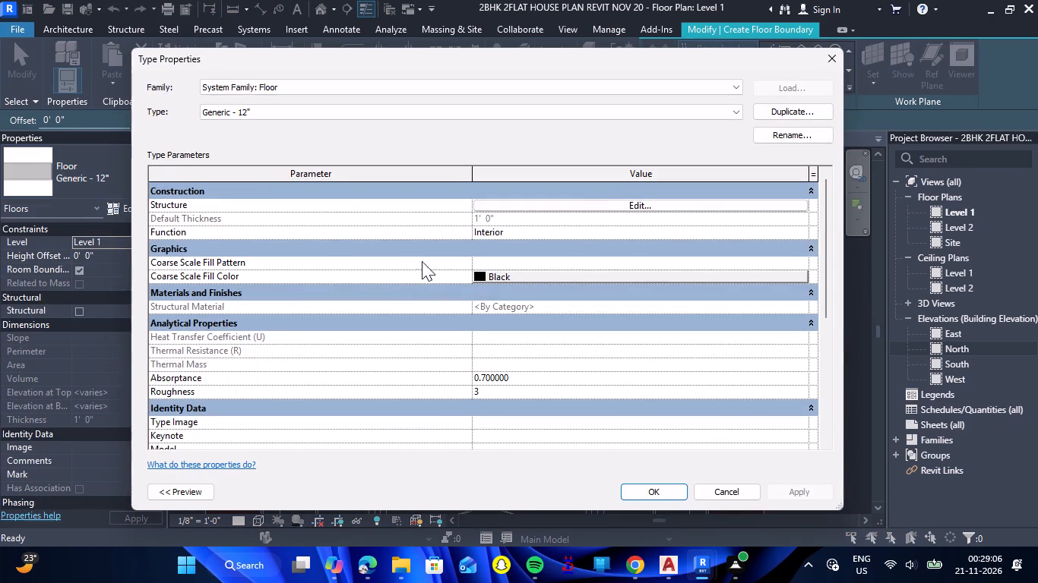
click(783, 115)
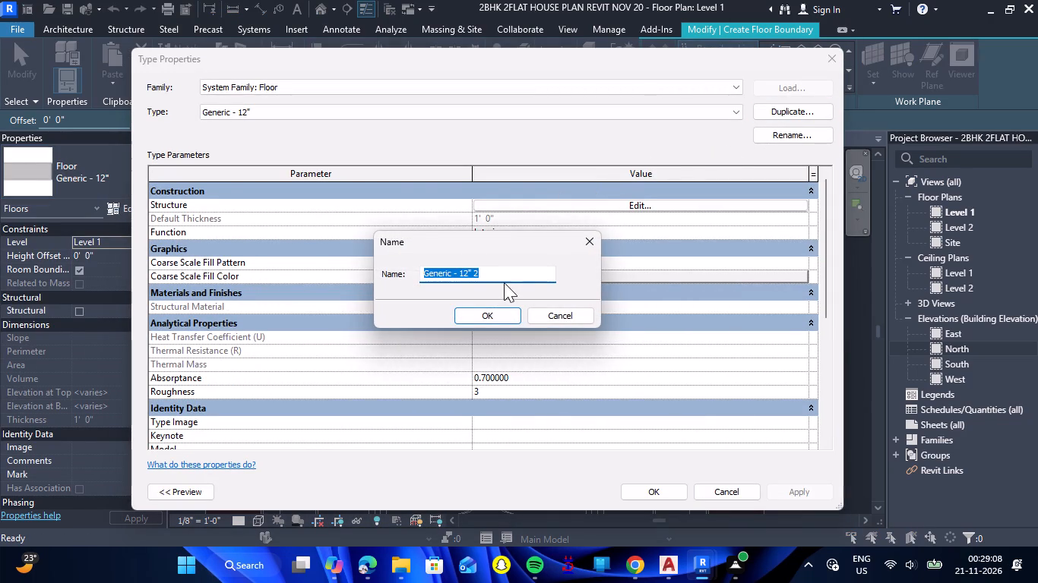
click(507, 285)
click(507, 278)
key(BackSpace)
key(BackSpace)
key(BackSpace)
key(BackSpace)
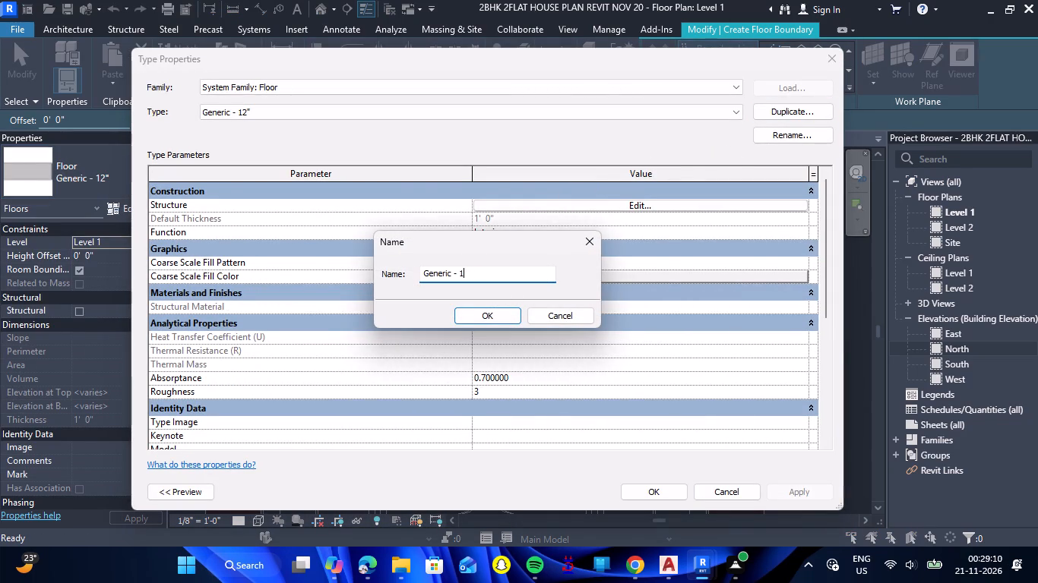
key(BackSpace)
key(6)
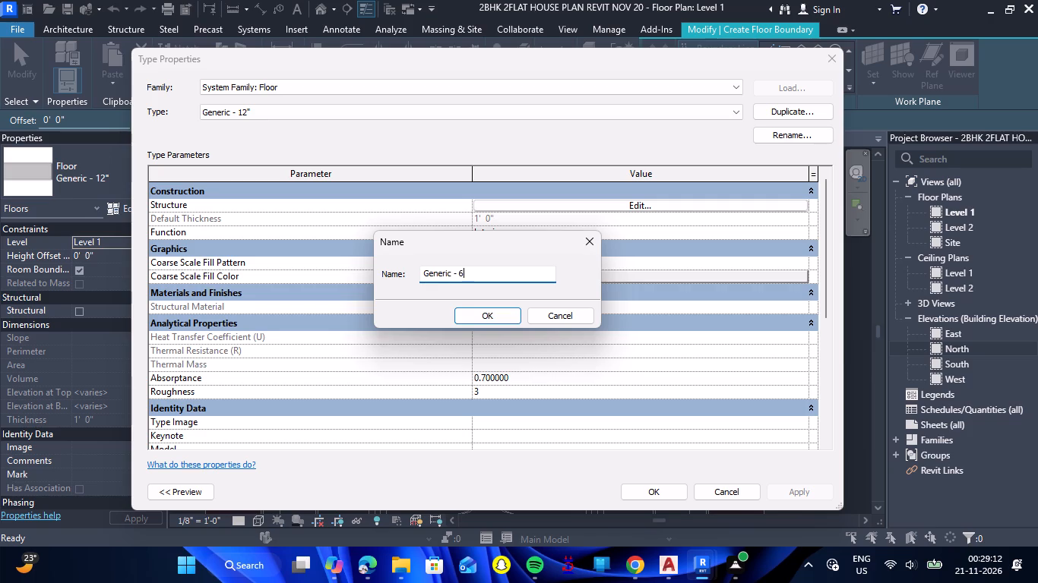
key(shift+quotedbl)
key(Return)
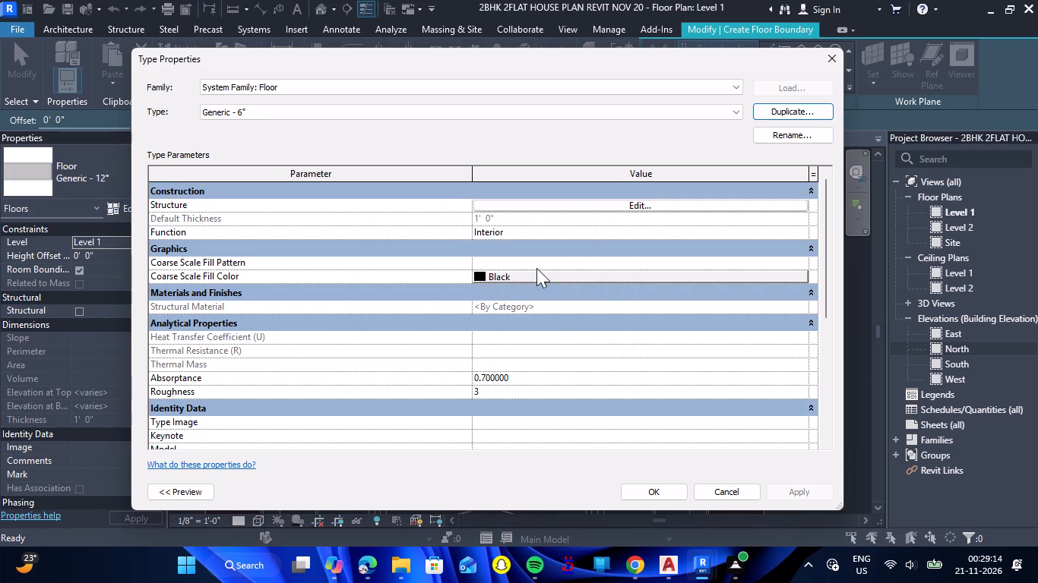
Set the new floor type's structure layer thickness to 6" and finish the floor.
click(637, 204)
click(514, 203)
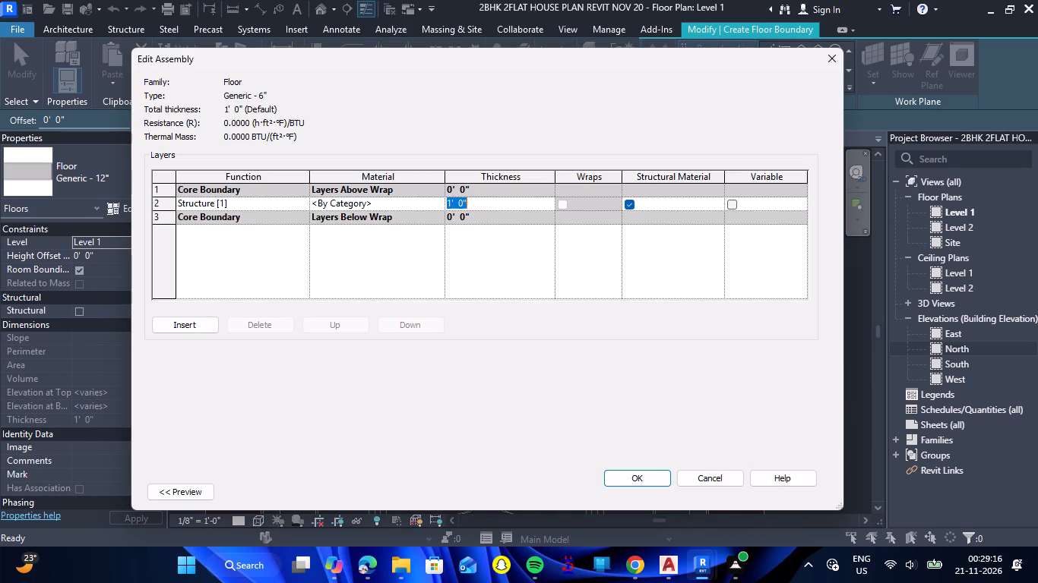
key(6)
key(shift+quotedbl)
key(Return)
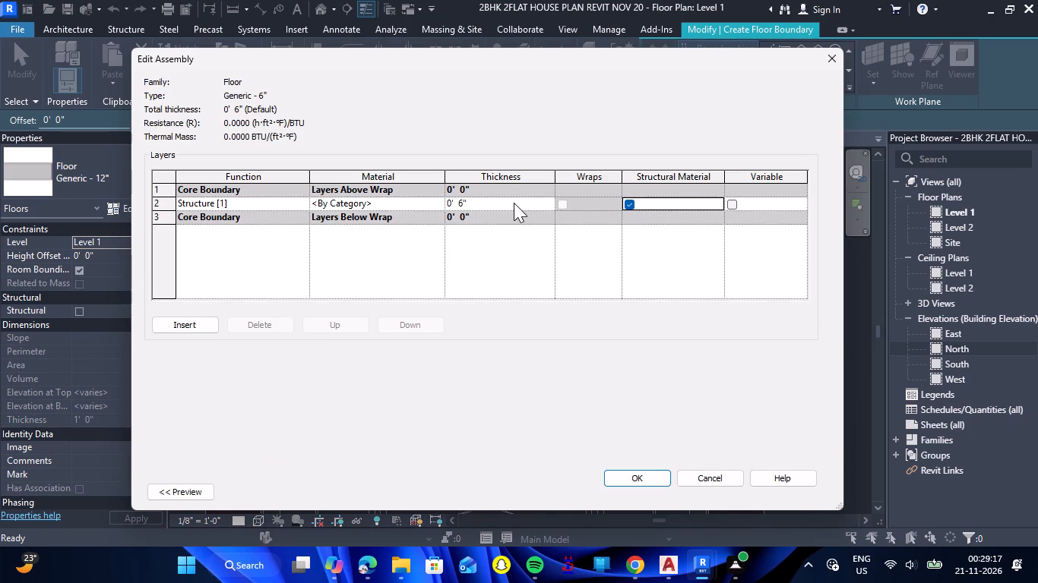
click(657, 483)
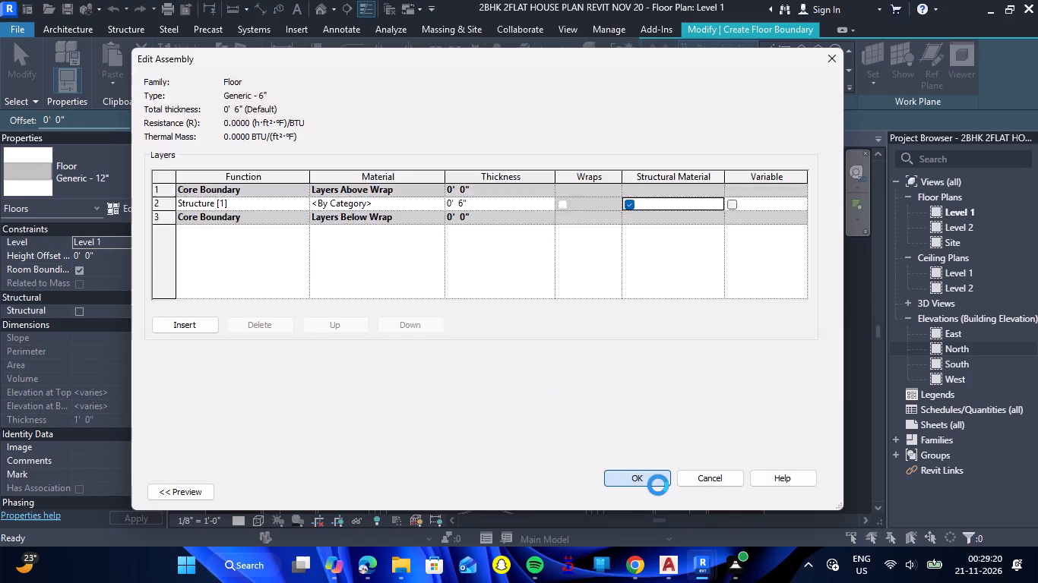
click(650, 494)
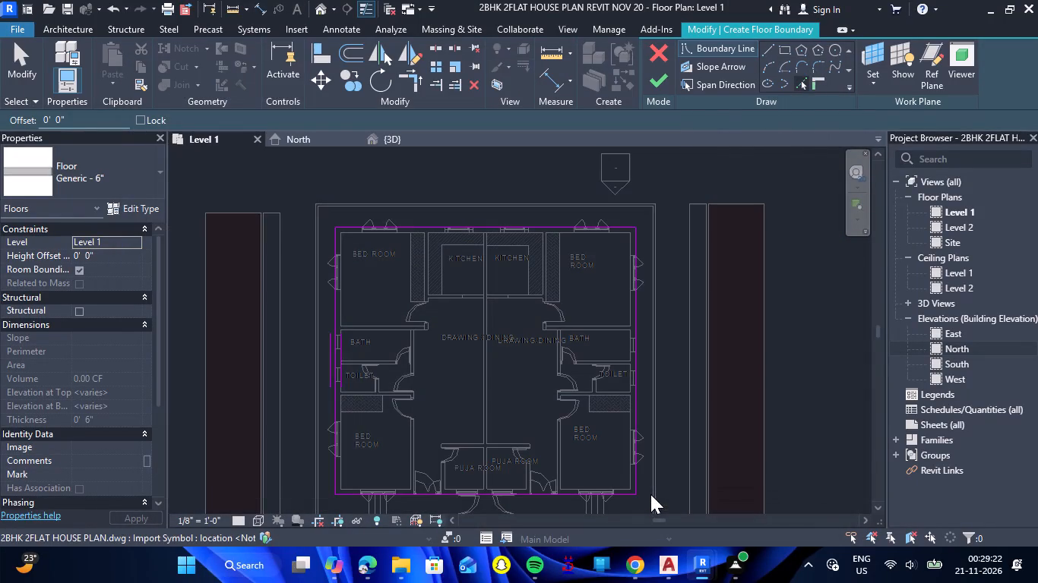
click(658, 84)
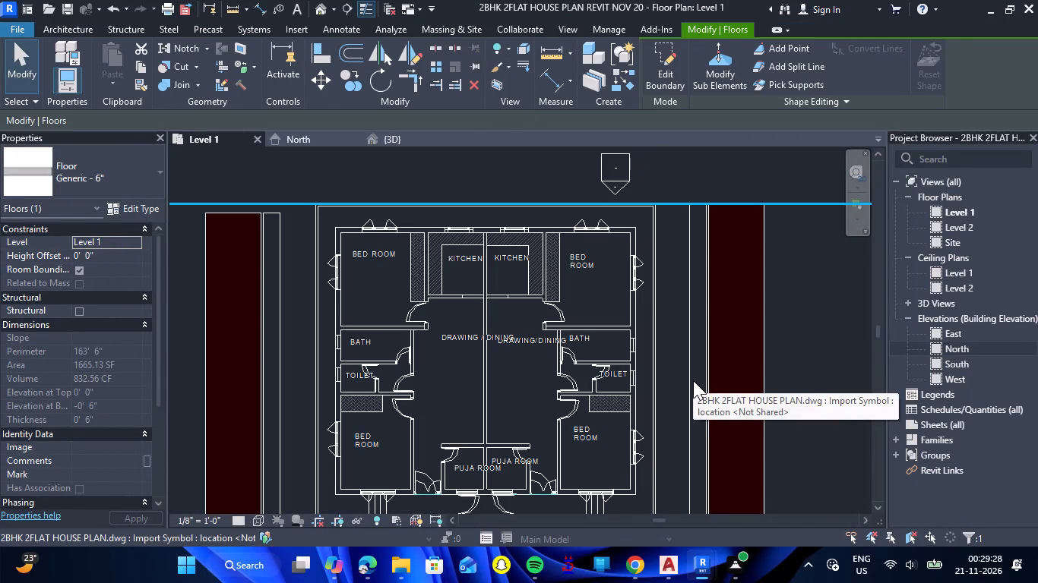
Examine the new floor inside the rooms in the 3D view.
scroll(693, 373, down, 12)
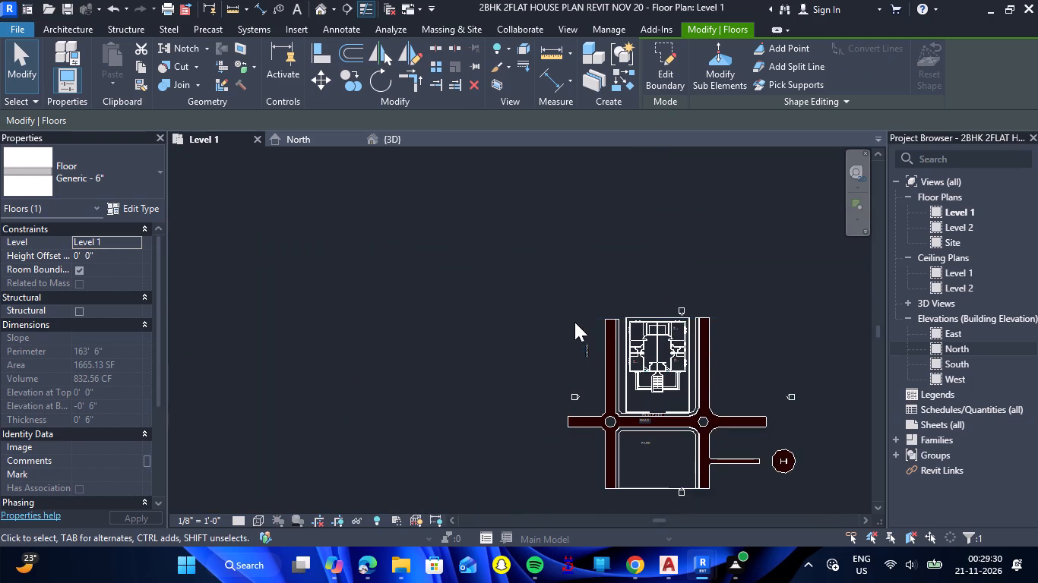
scroll(574, 322, down, 2)
click(776, 325)
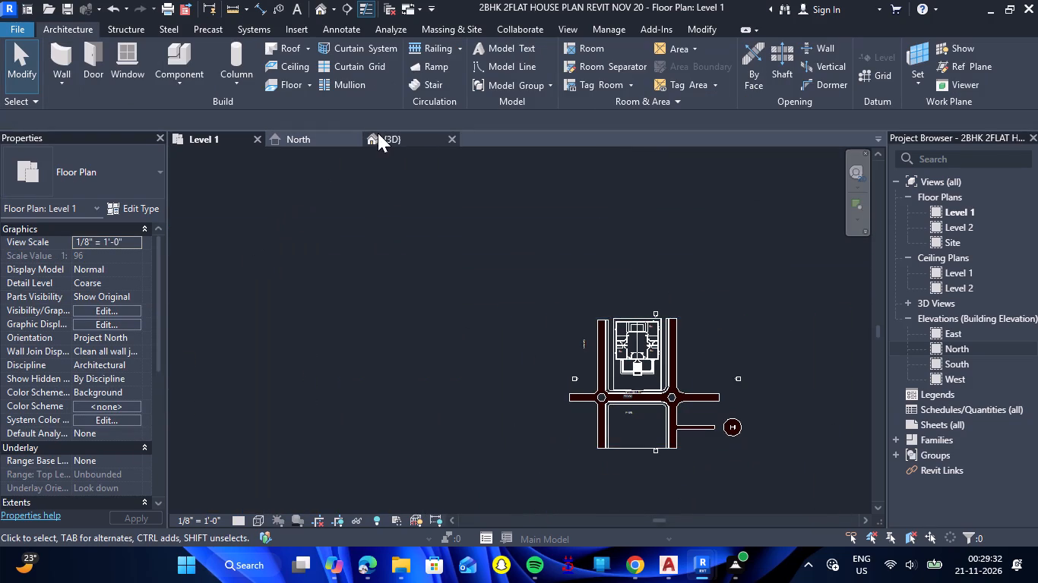
click(378, 133)
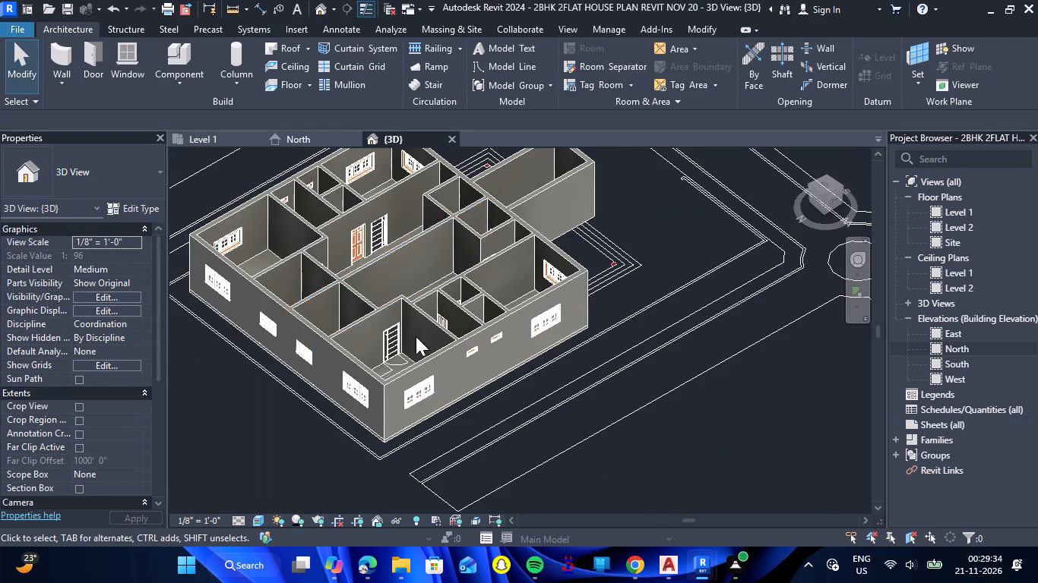
scroll(414, 340, up, 4)
scroll(469, 301, up, 4)
scroll(469, 301, down, 2)
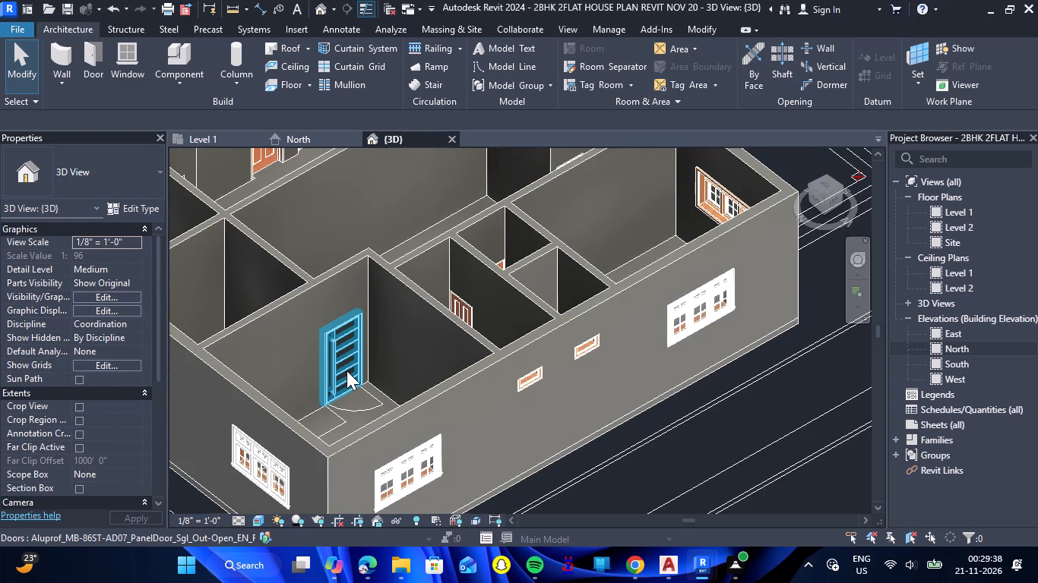
scroll(388, 324, down, 4)
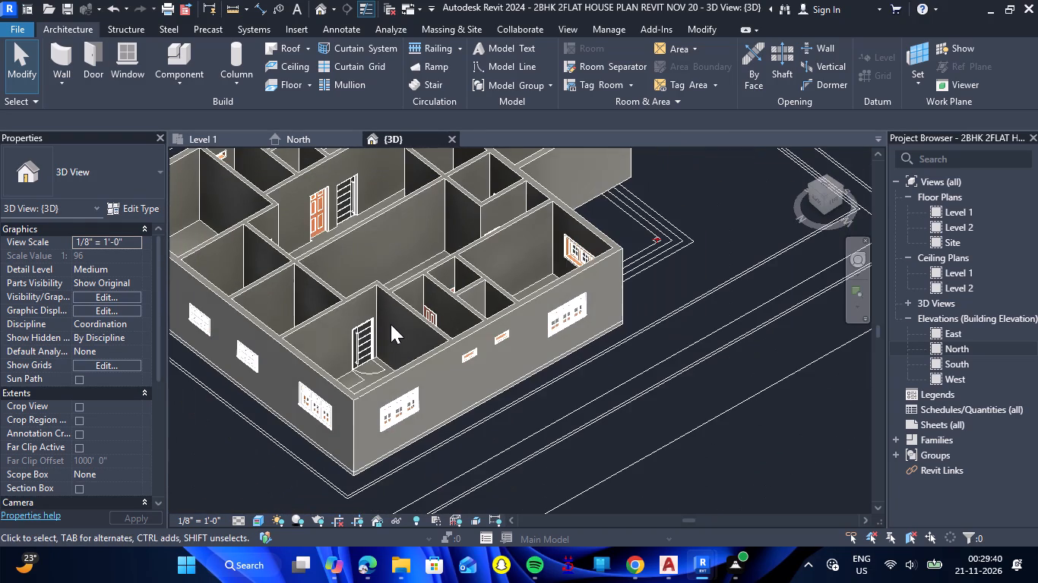
On Level 1, cut an 8' high, about 3' wide wall opening between the left kitchen and drawing/dining, ending at the flats' dividing wall.
click(214, 142)
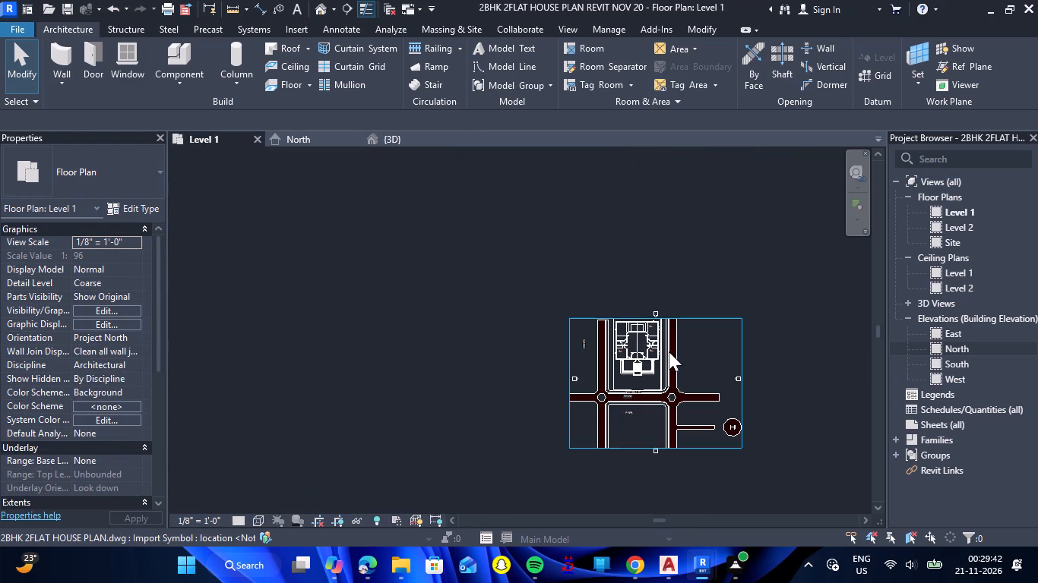
scroll(671, 344, up, 4)
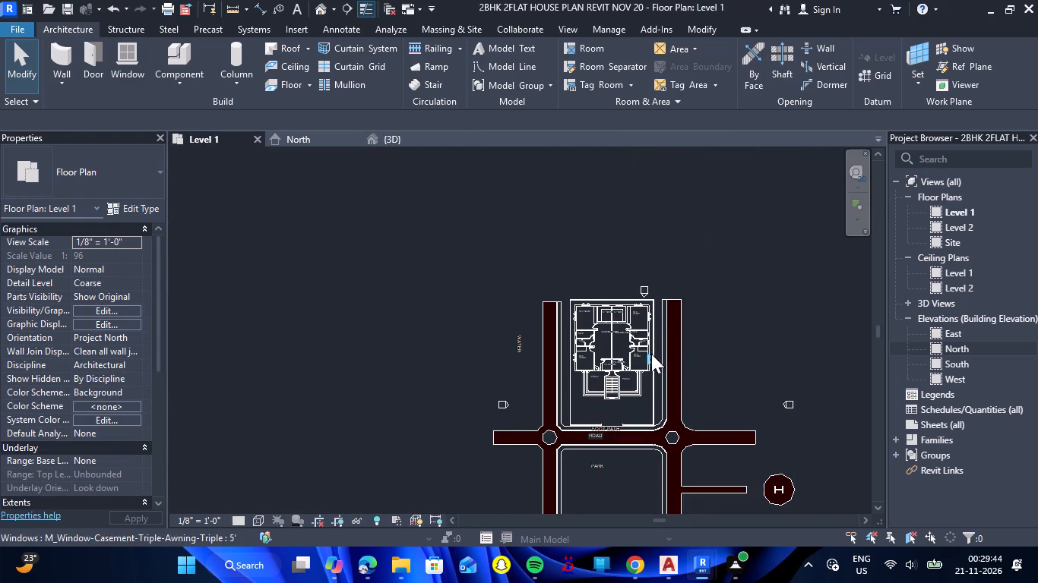
scroll(632, 329, up, 17)
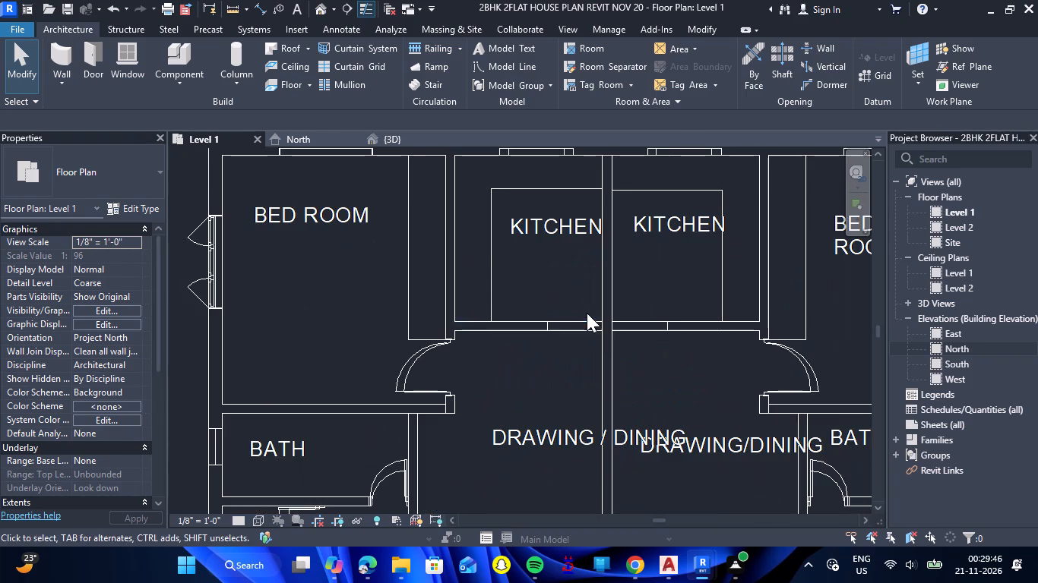
scroll(578, 317, up, 5)
click(575, 345)
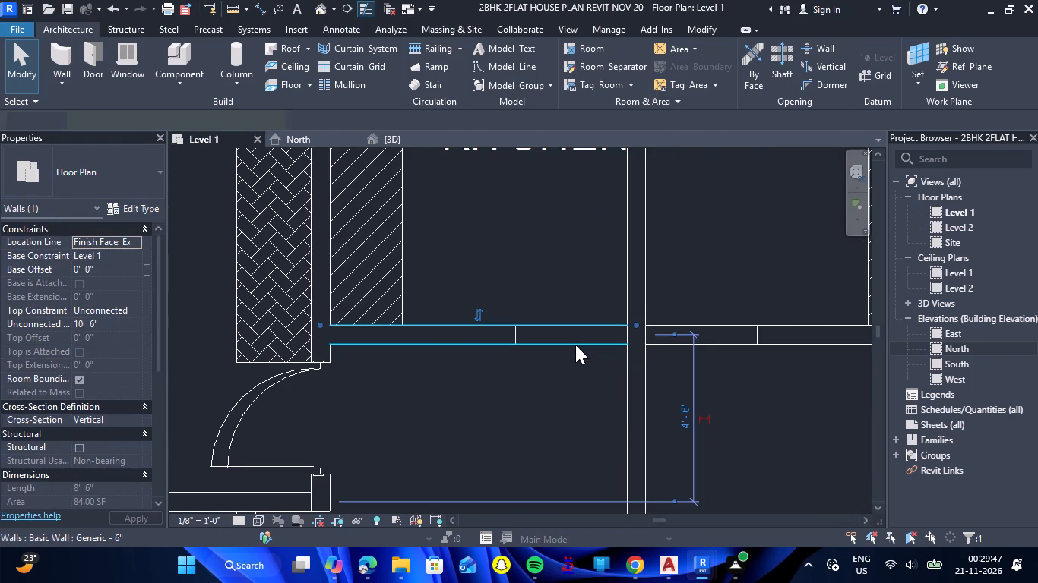
click(771, 65)
scroll(635, 321, up, 4)
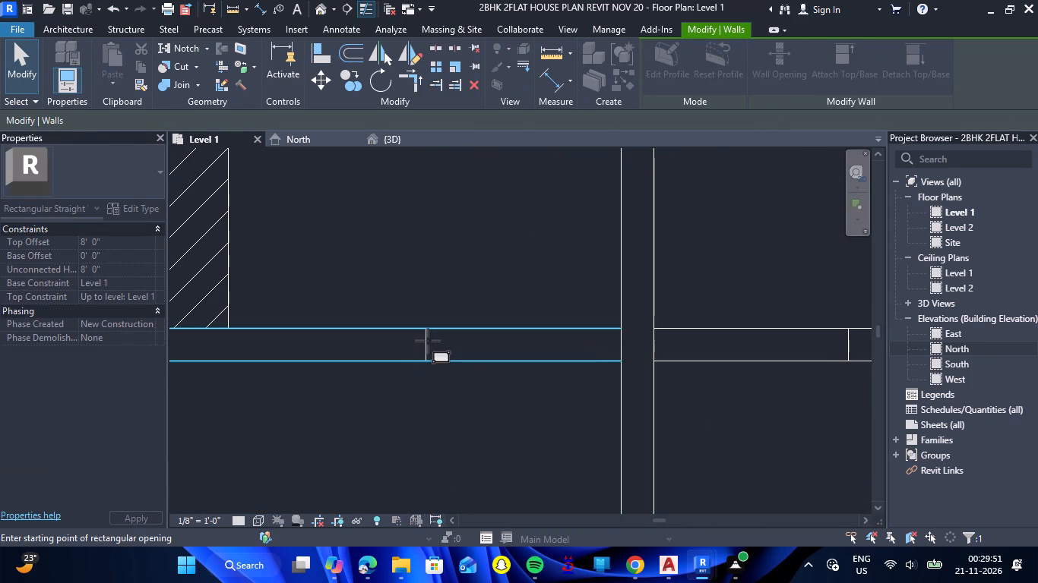
click(426, 342)
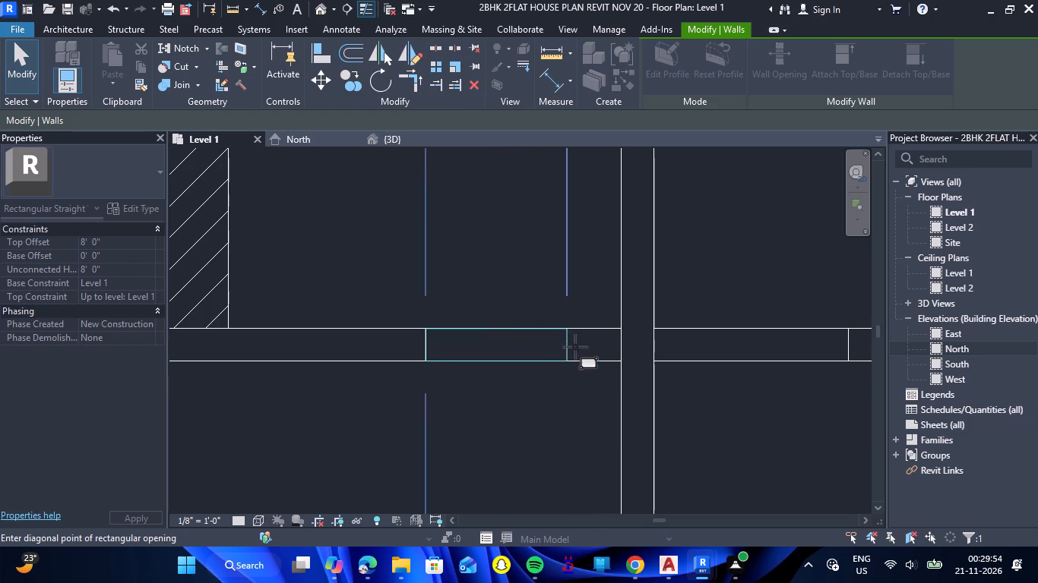
click(621, 347)
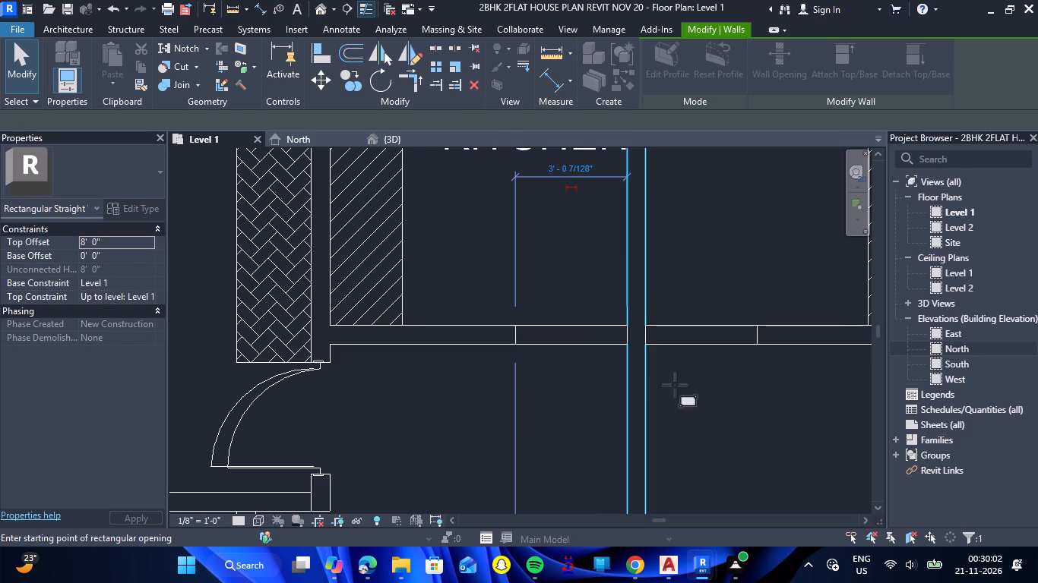
scroll(742, 358, up, 4)
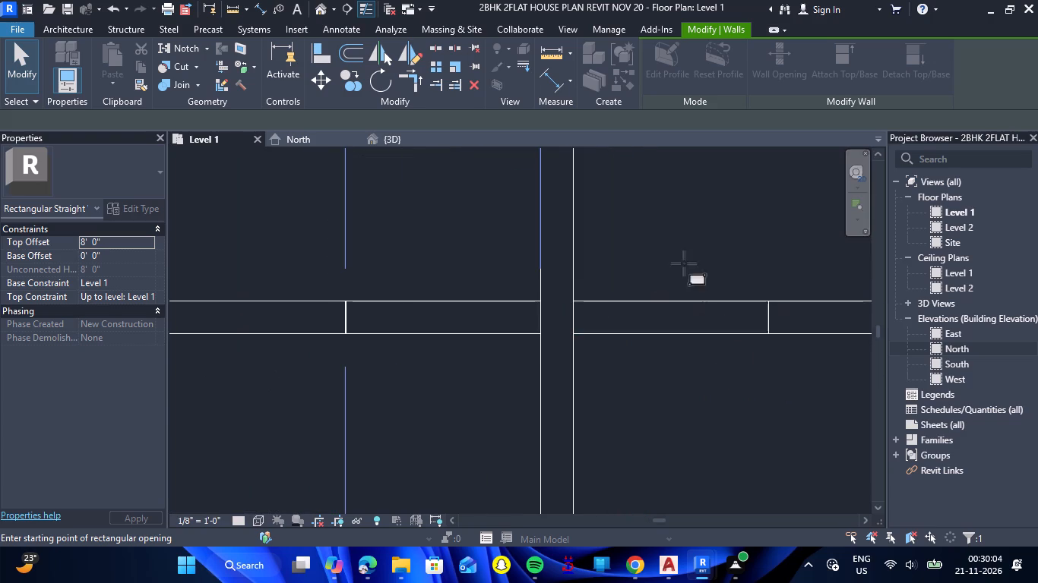
key(Return)
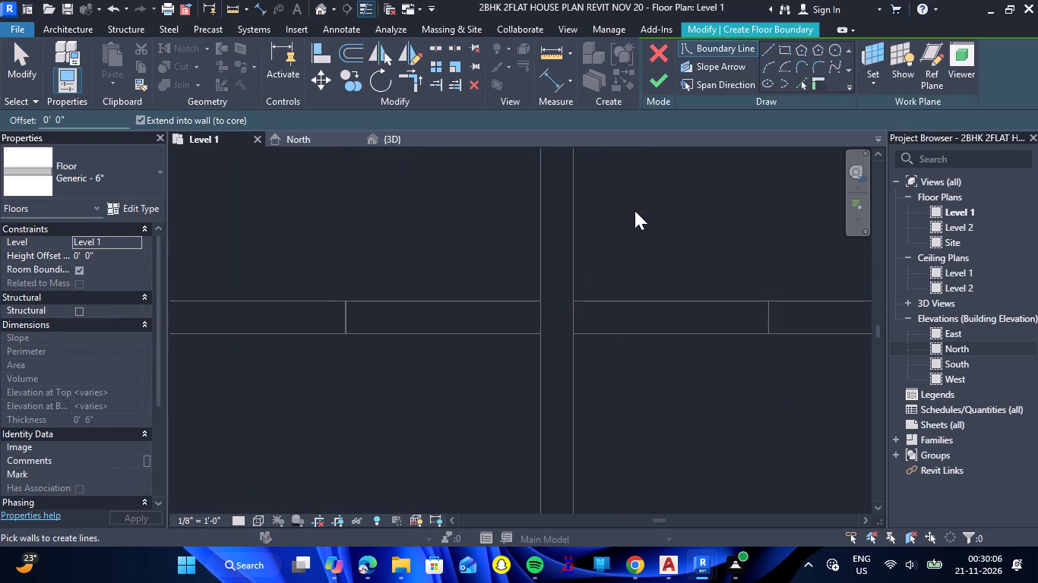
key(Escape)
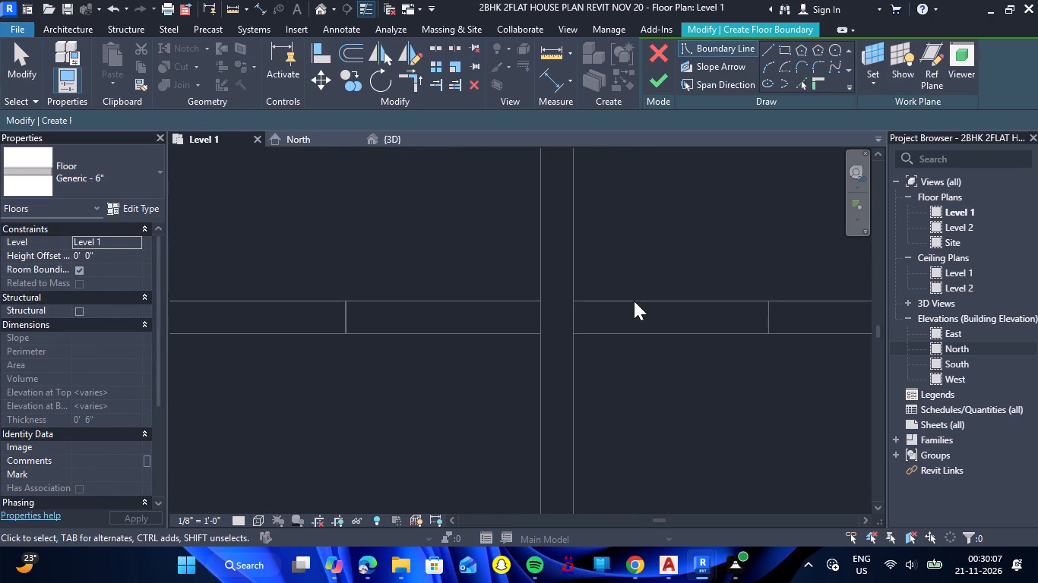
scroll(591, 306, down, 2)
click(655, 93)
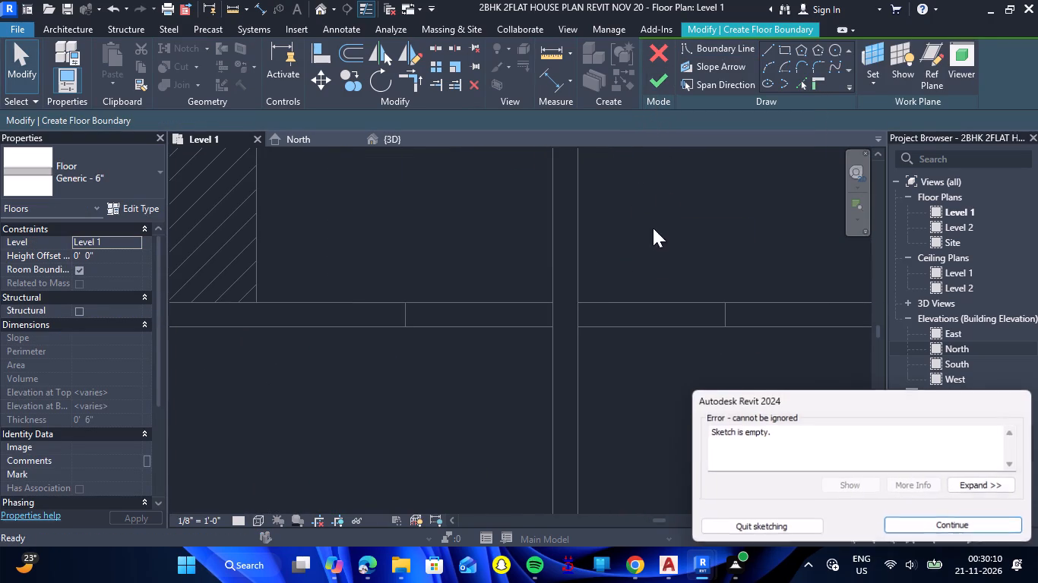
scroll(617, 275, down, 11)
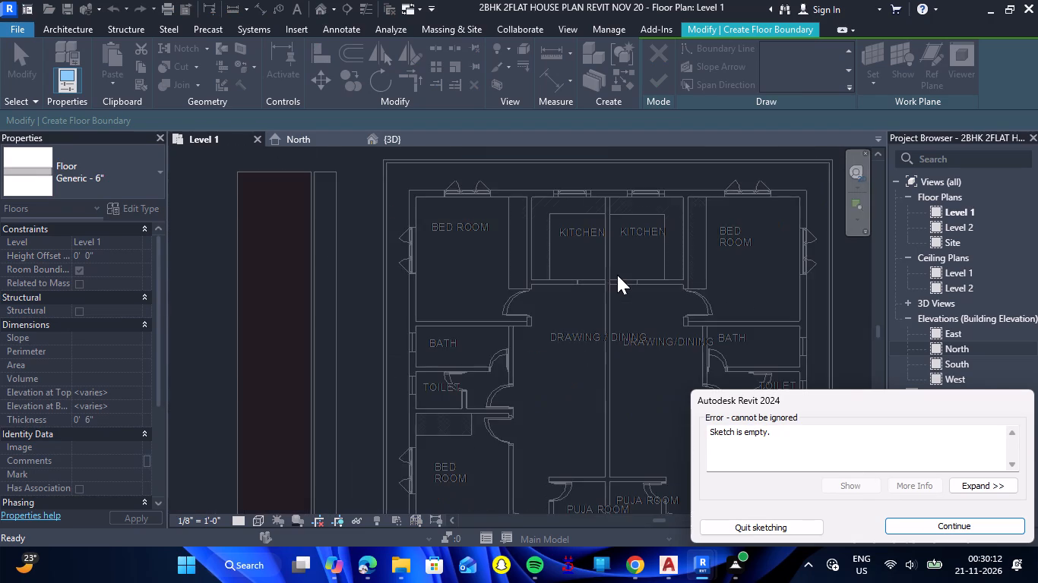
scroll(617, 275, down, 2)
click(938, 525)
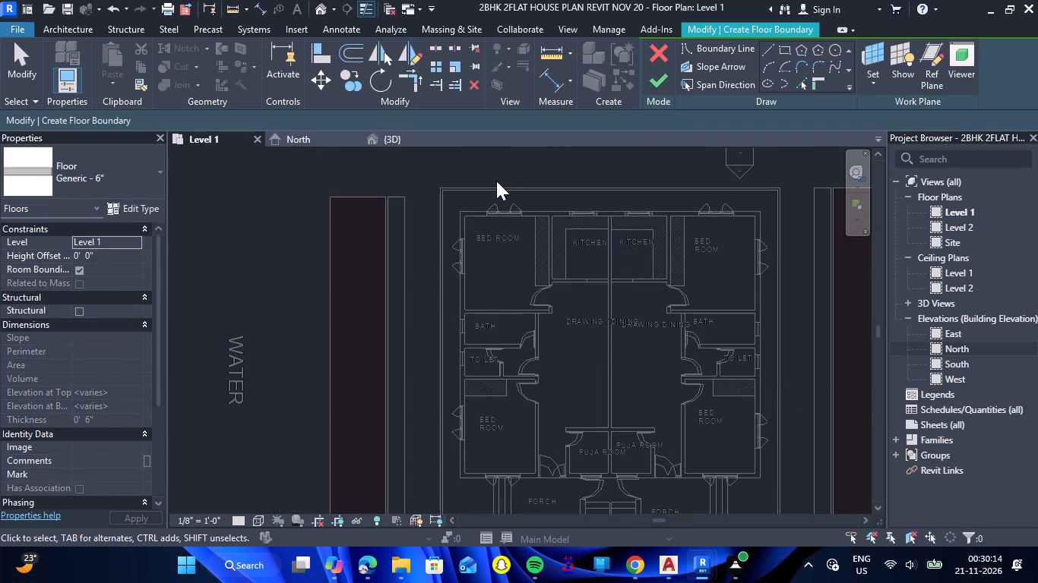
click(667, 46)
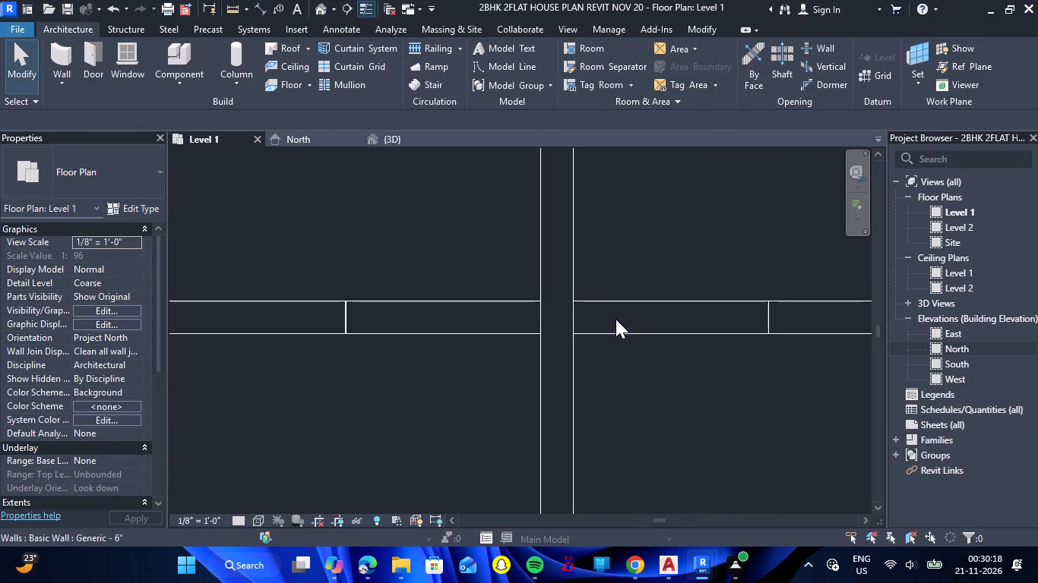
Cut an 8' high, about 3' wide wall opening between the right kitchen and drawing/dining, beside the flats' dividing wall.
click(634, 332)
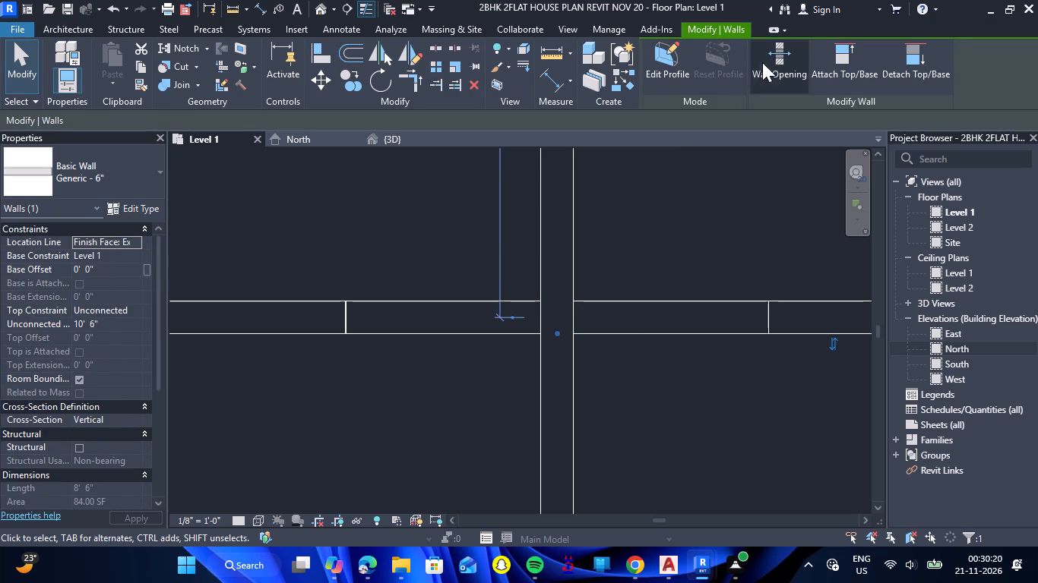
click(773, 60)
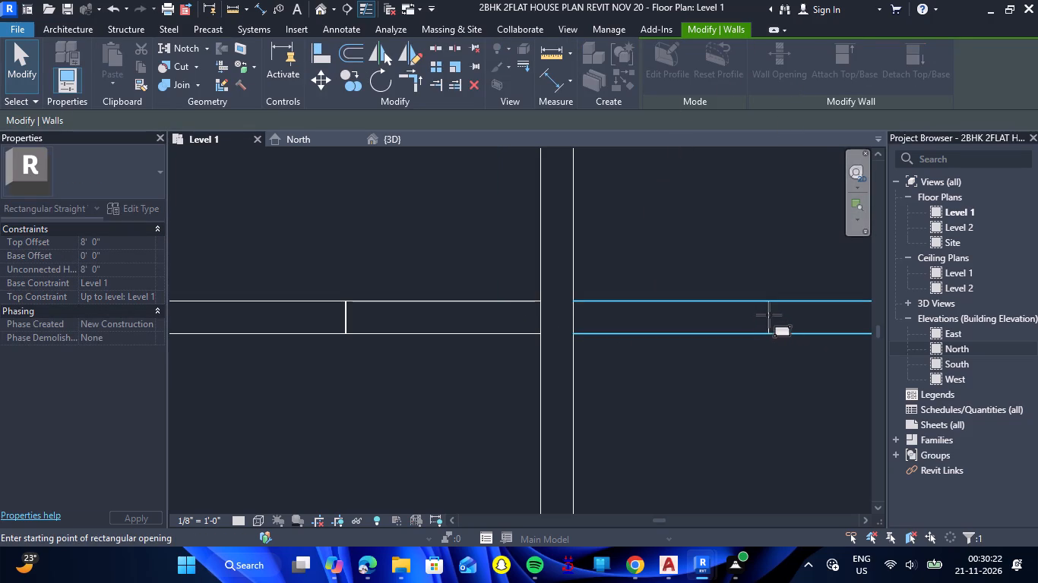
click(767, 315)
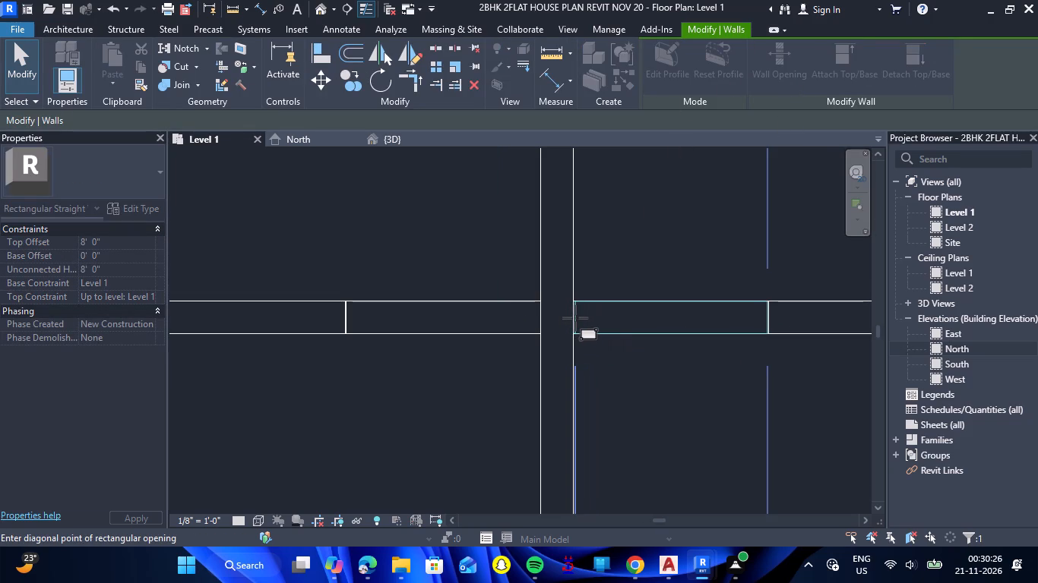
click(575, 318)
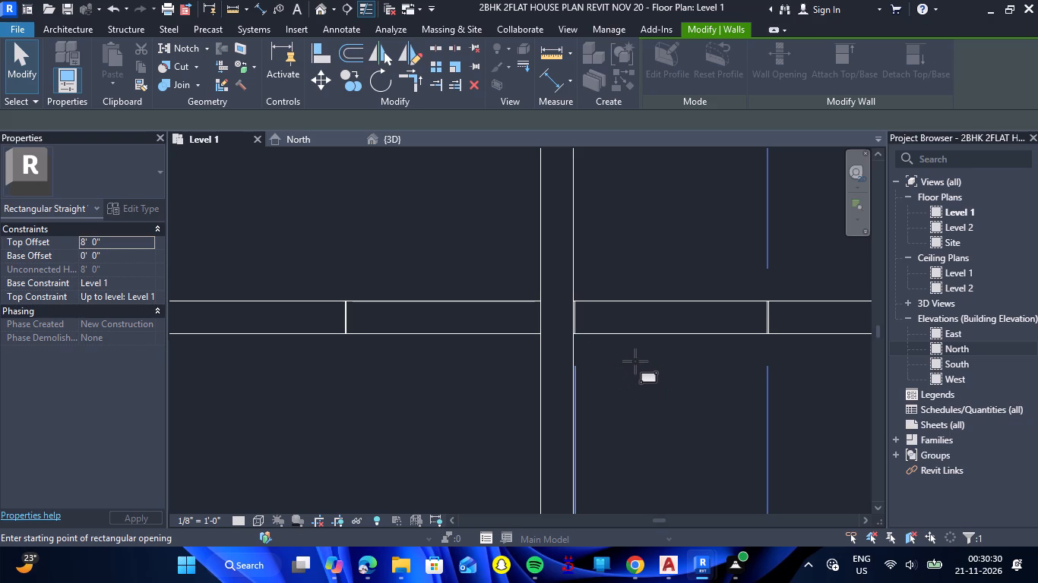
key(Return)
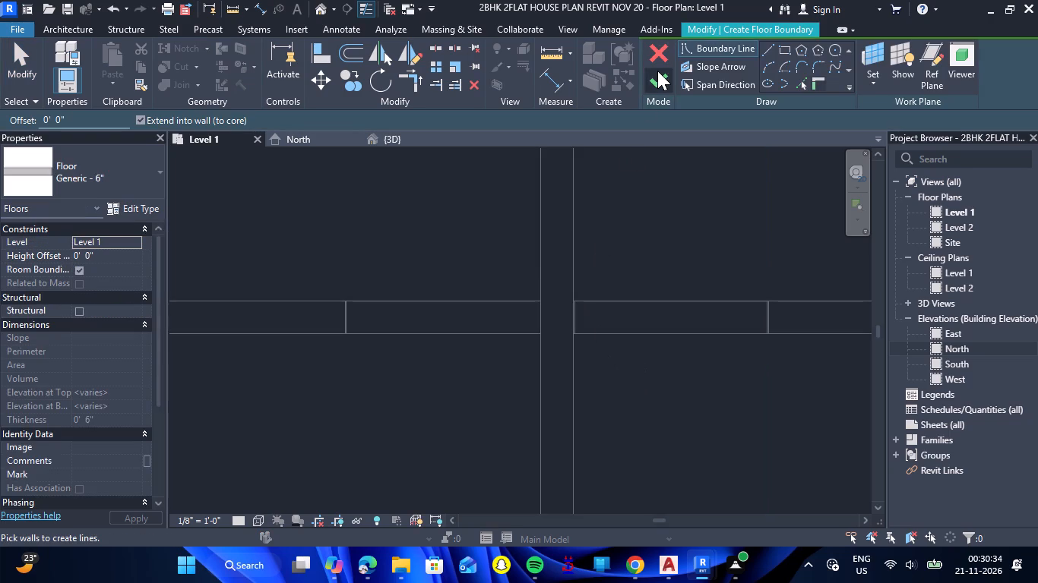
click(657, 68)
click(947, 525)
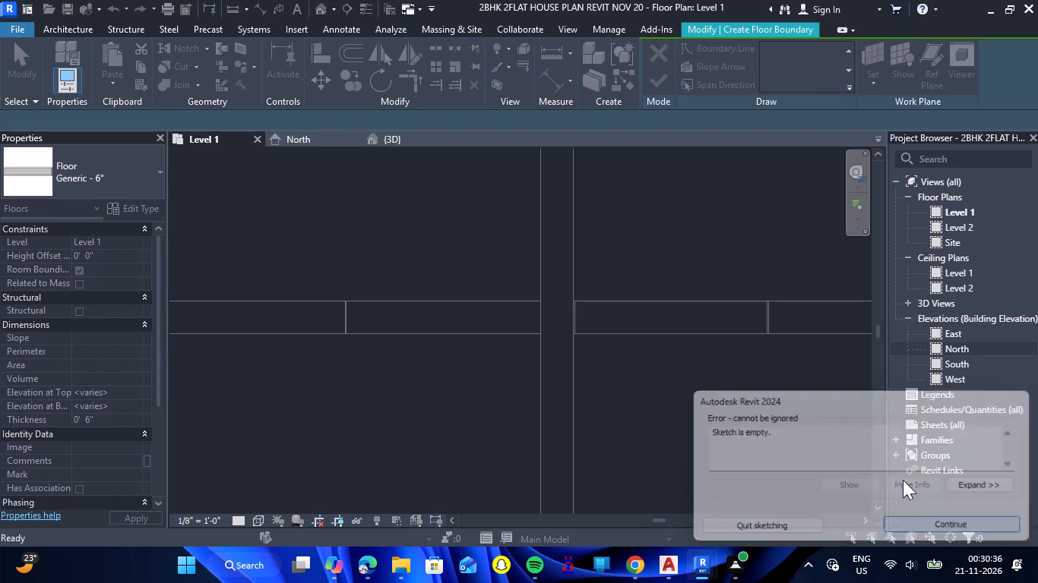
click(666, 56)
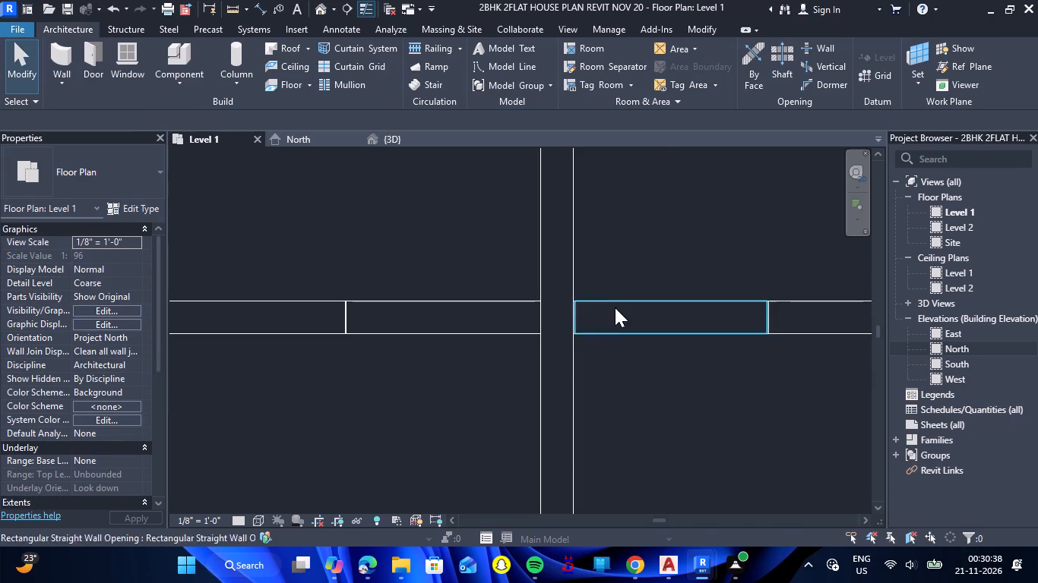
Nudge the right kitchen's wall opening about 1/4" toward the face of the flats' dividing wall.
scroll(594, 318, up, 6)
click(554, 320)
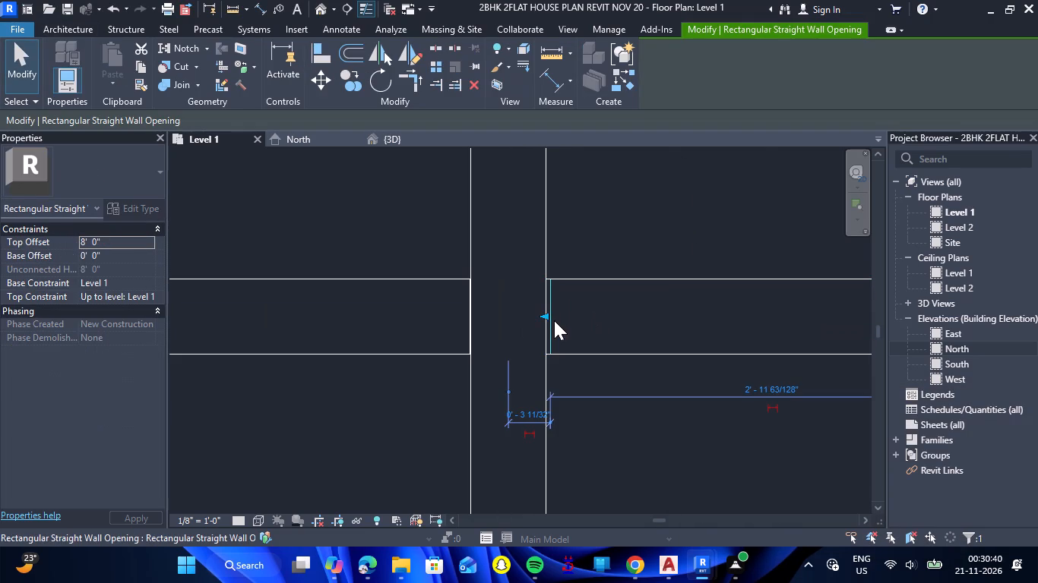
key(Left)
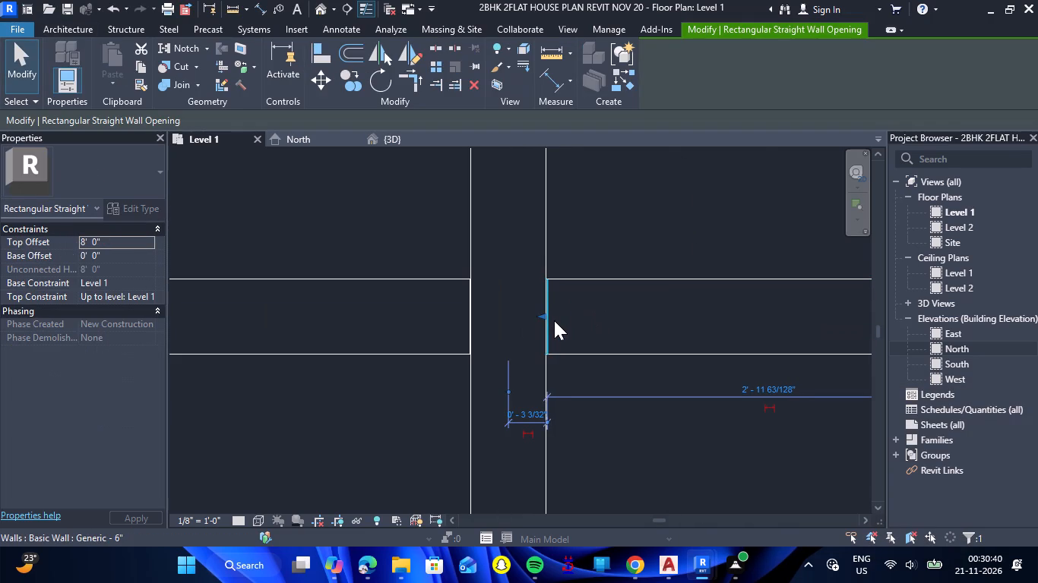
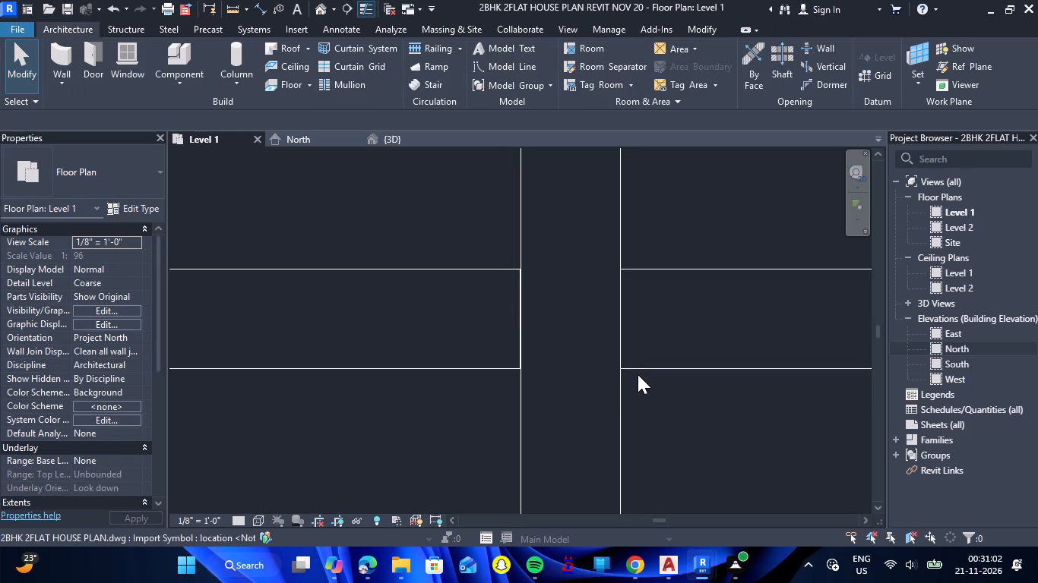
Check the kitchen area in 3D and undo the last two edits to the right kitchen's wall opening on Level 1.
scroll(549, 242, down, 4)
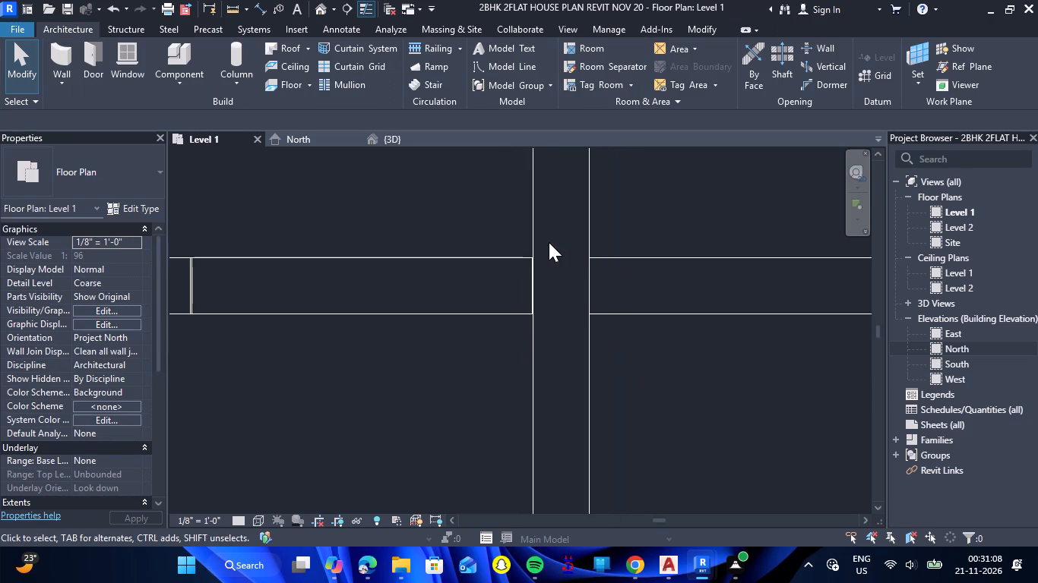
click(385, 134)
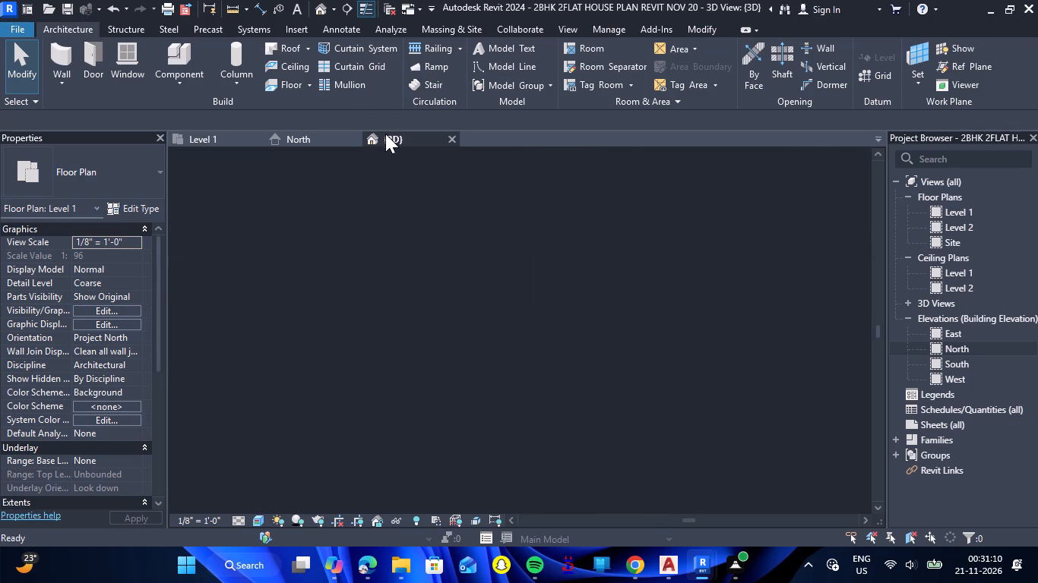
scroll(467, 258, down, 2)
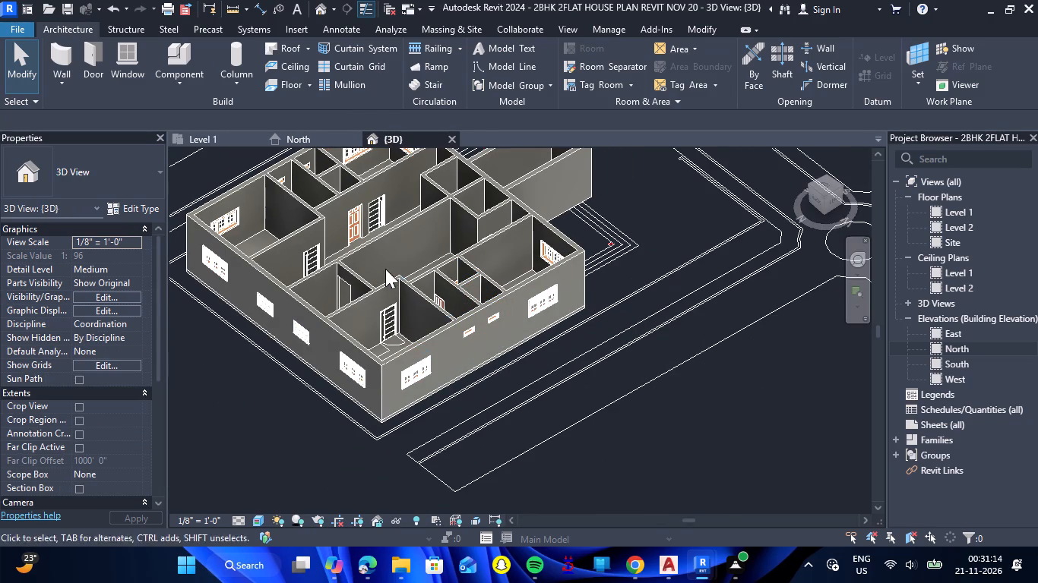
scroll(299, 251, up, 5)
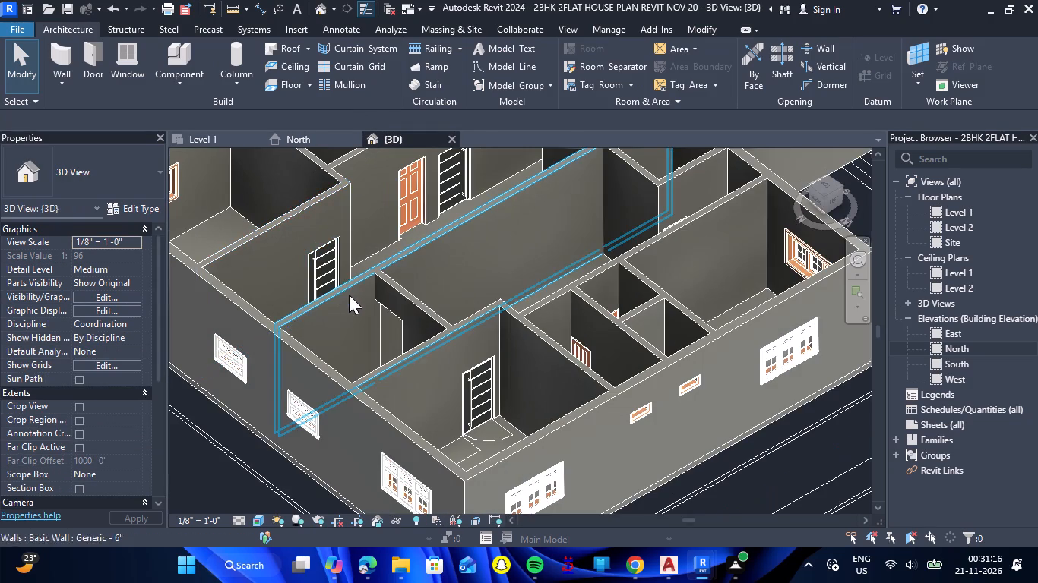
click(216, 137)
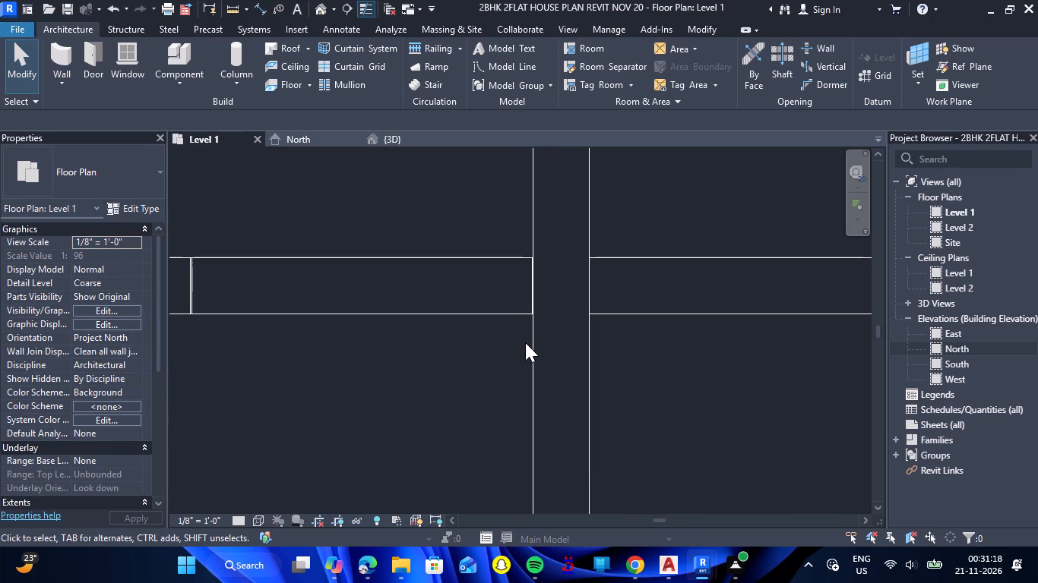
key(ctrl+z)
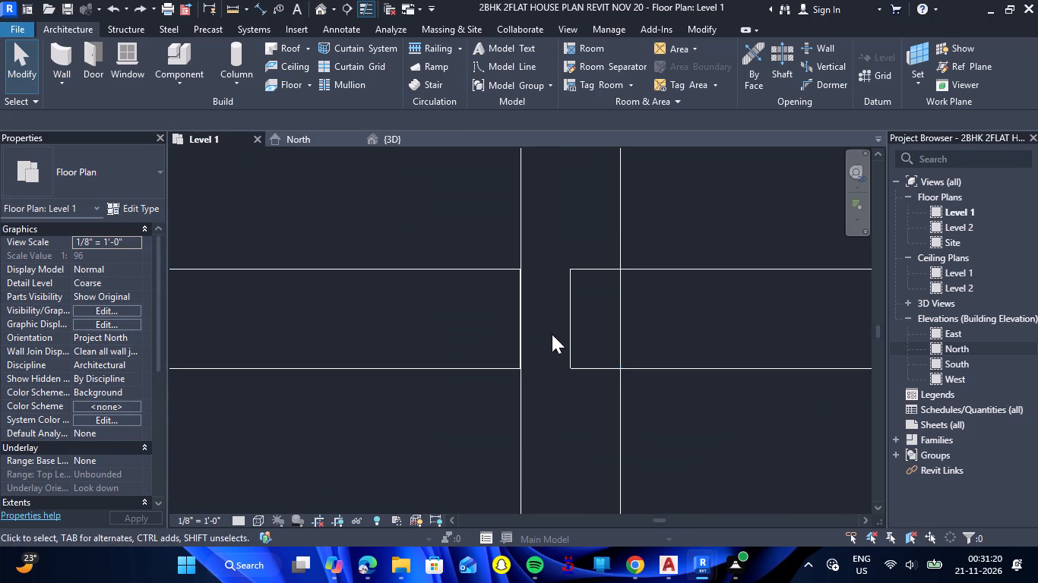
key(ctrl+z)
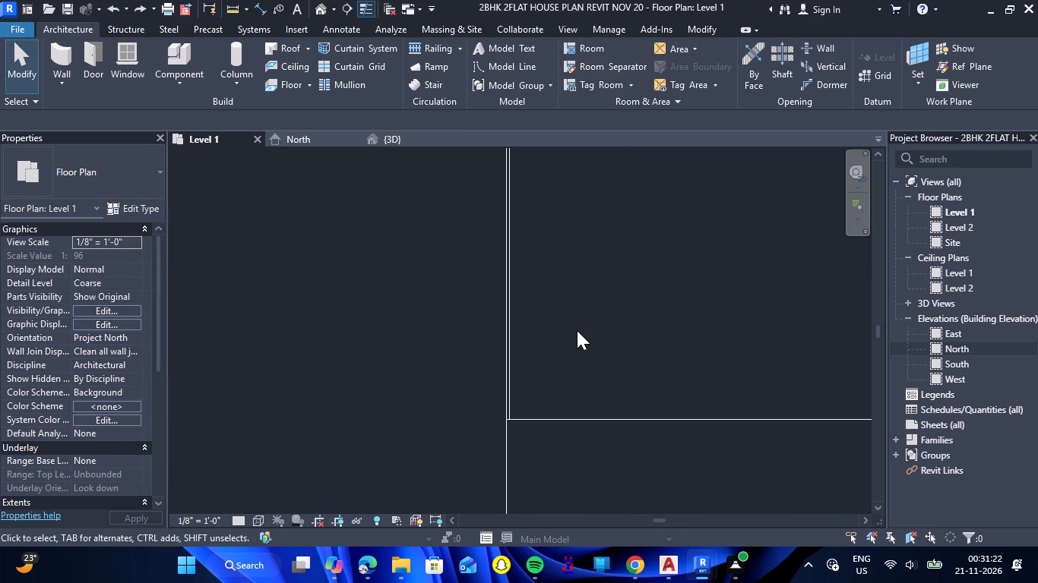
Examine the wall openings of both kitchens beside the flats' dividing wall in the 3D view.
click(400, 137)
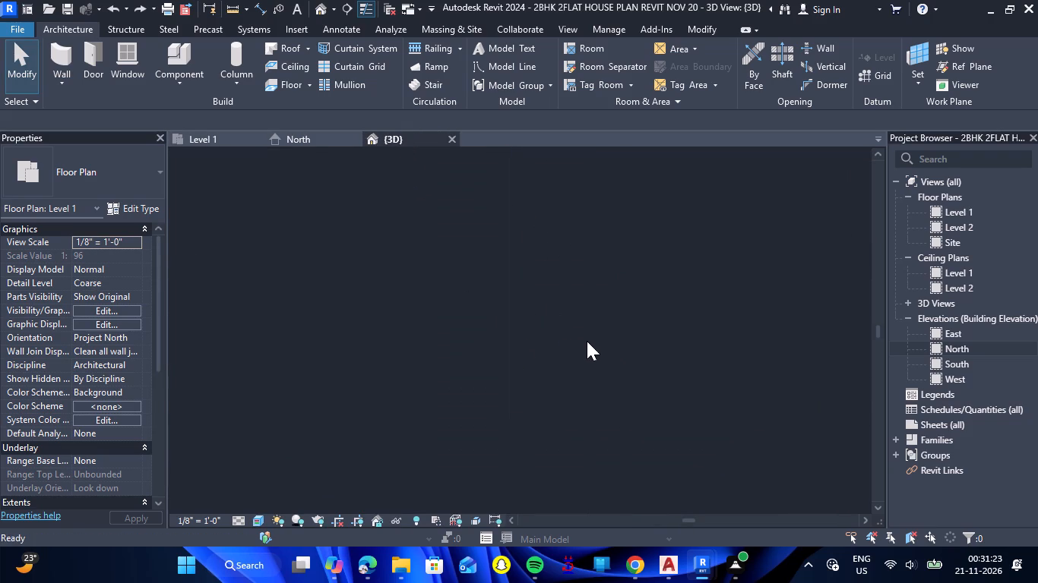
scroll(587, 342, down, 2)
scroll(521, 345, down, 3)
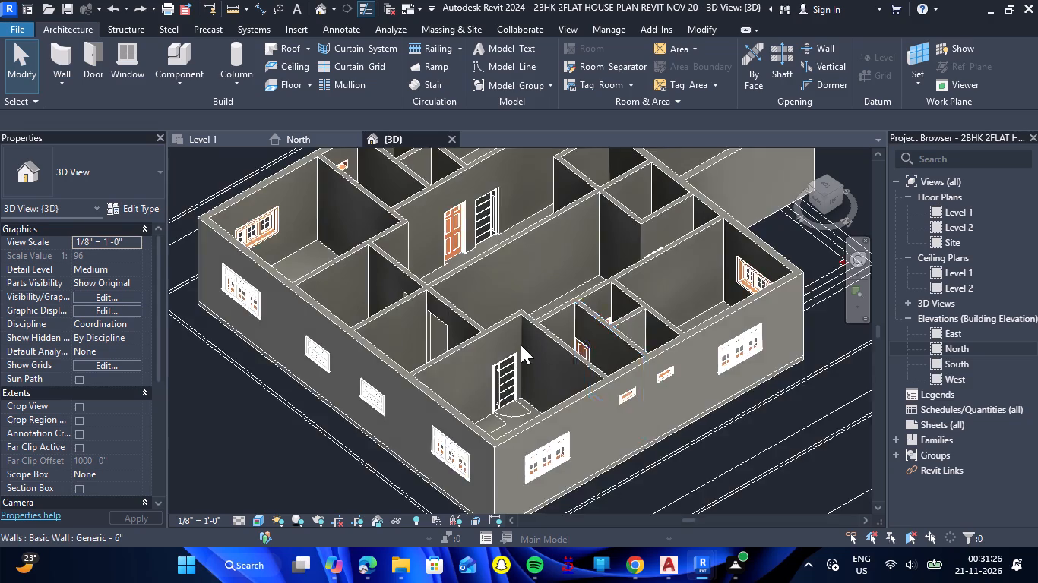
scroll(1031, 0, down, 1)
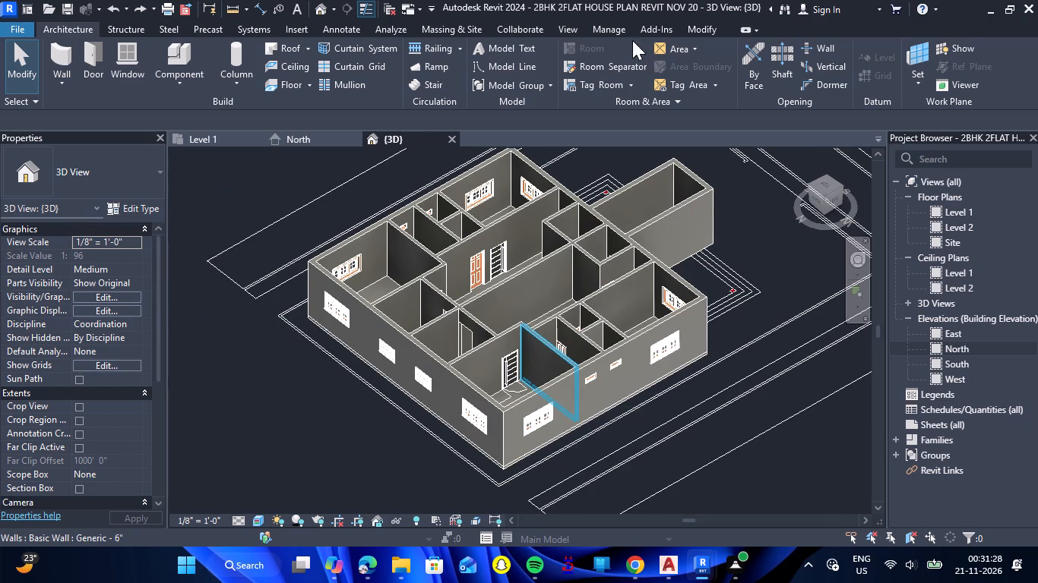
scroll(635, 253, down, 4)
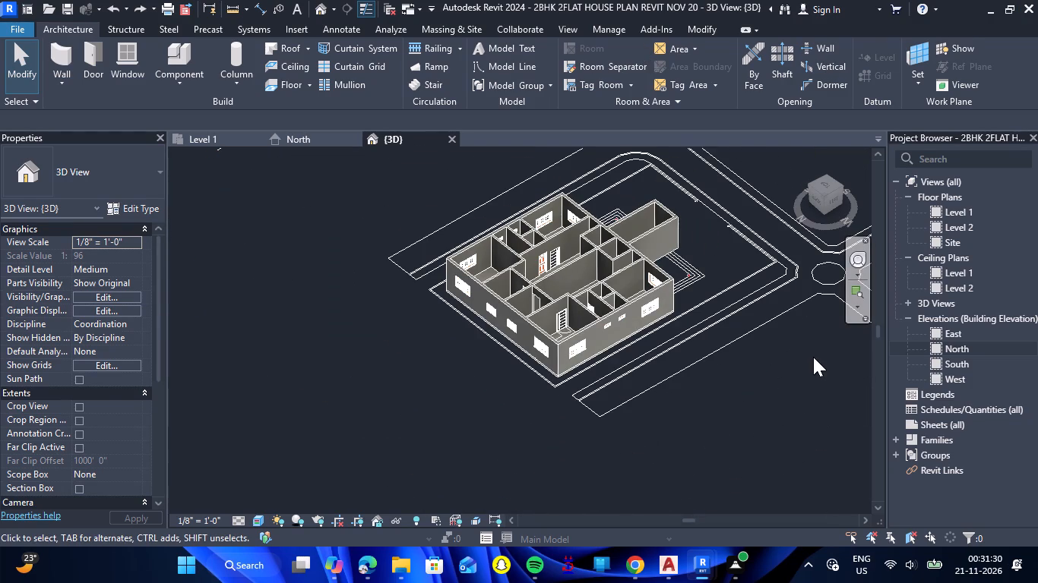
shift+drag(799, 355, 555, 364)
shift+right_drag(799, 355, 555, 364)
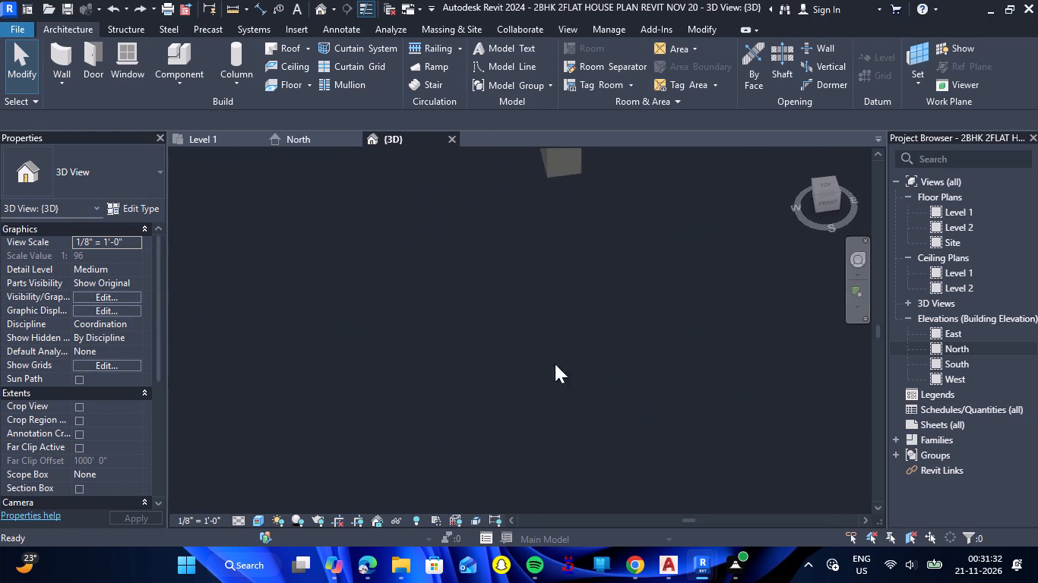
scroll(611, 355, down, 5)
scroll(606, 172, up, 6)
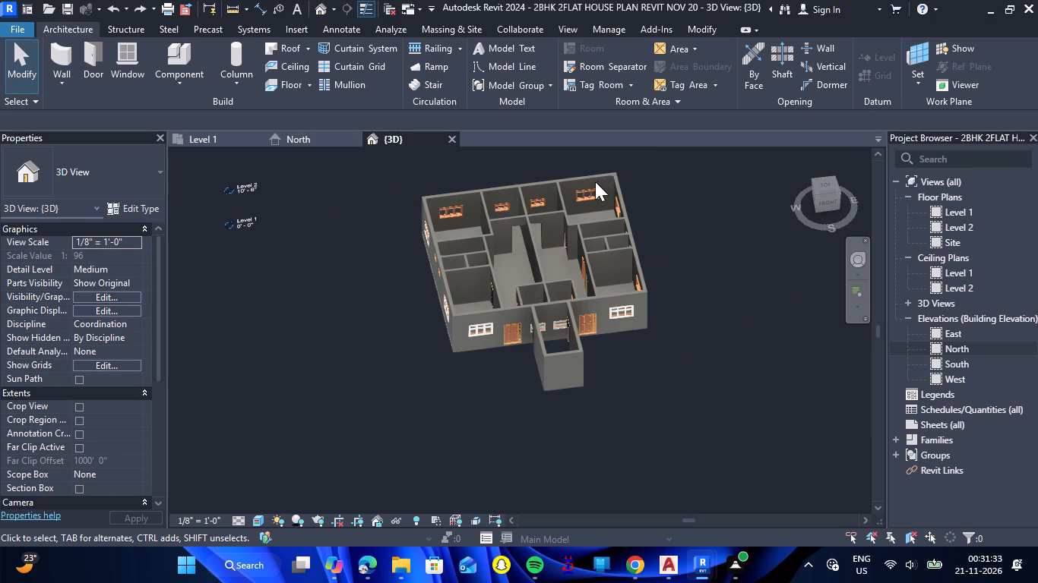
scroll(595, 181, up, 5)
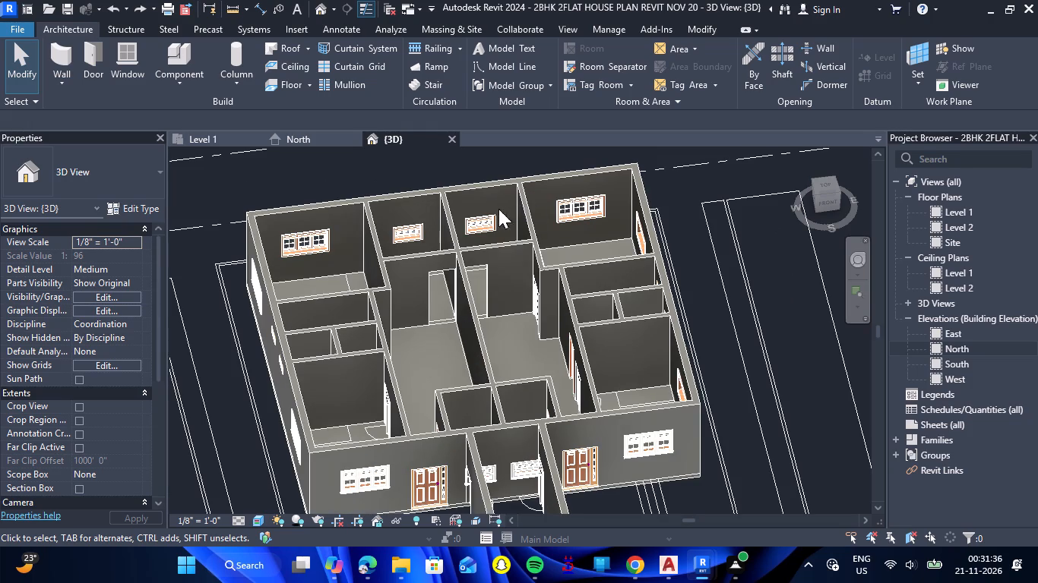
scroll(485, 251, up, 5)
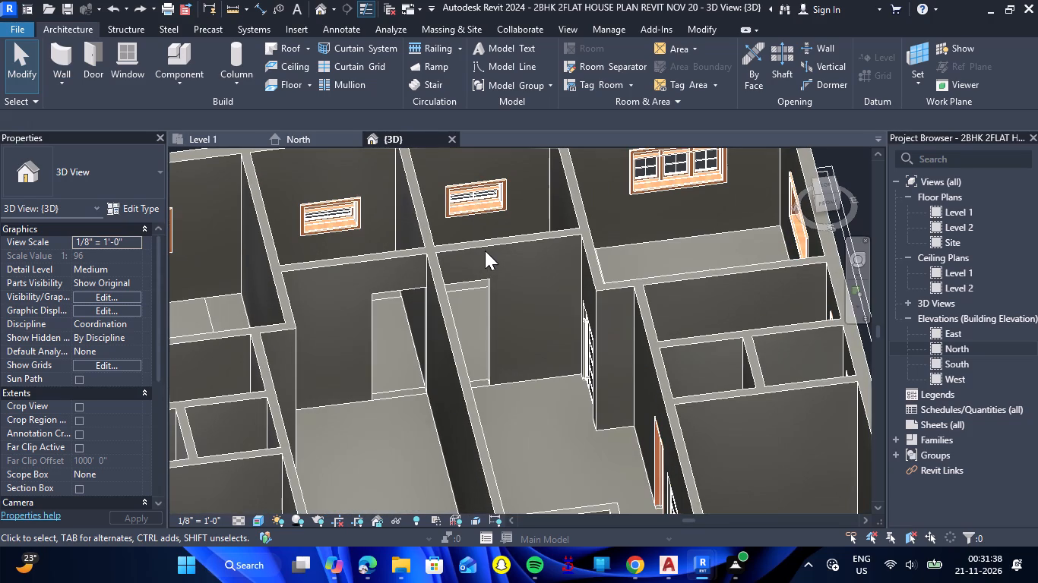
scroll(485, 251, down, 7)
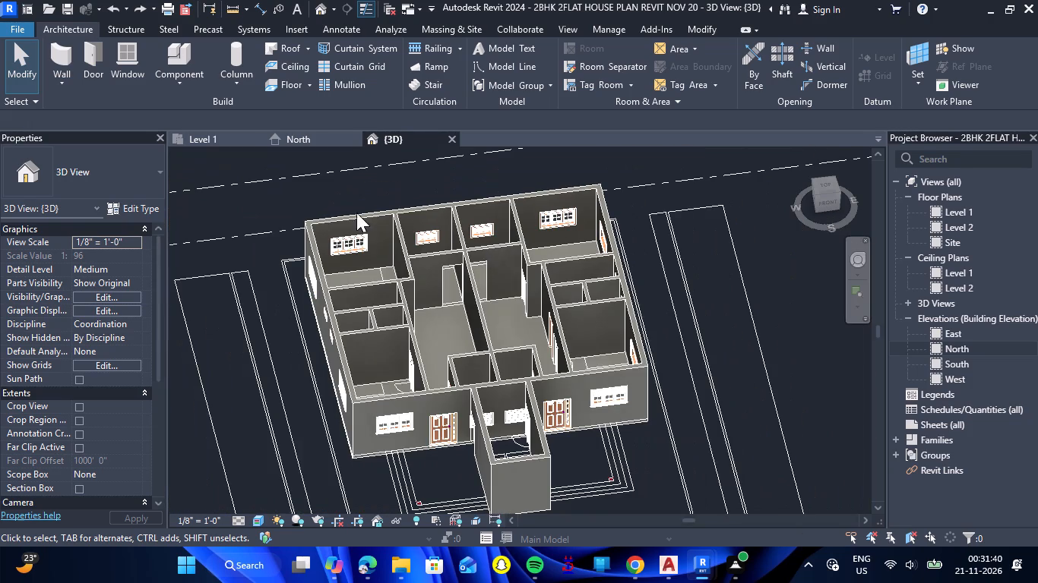
On Level 1, start a Generic - 6" floor at the staircase, picking the outer faces of its left, front and right walls as boundary.
click(215, 137)
scroll(451, 191, down, 7)
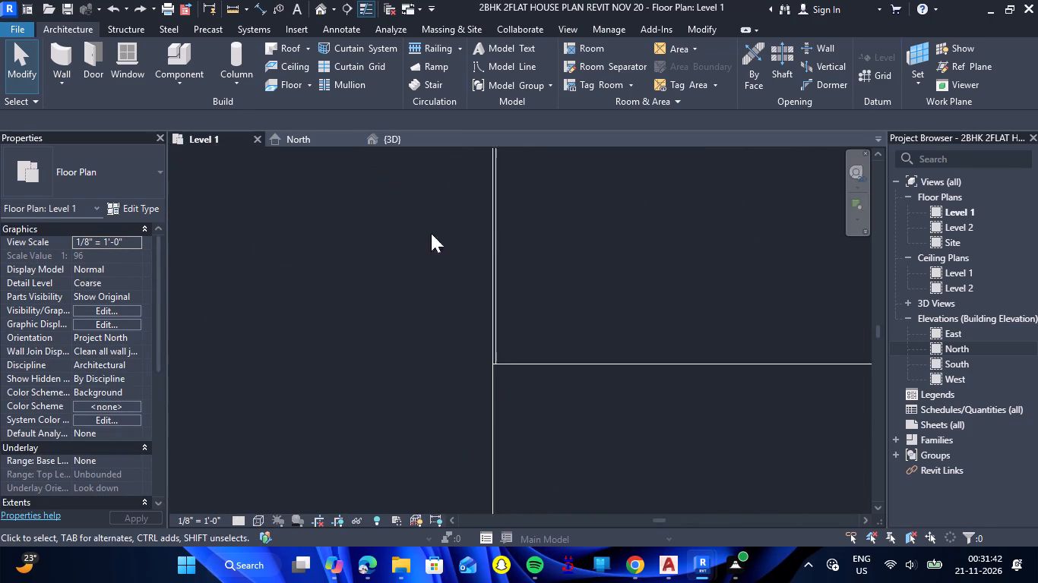
scroll(617, 338, down, 20)
scroll(636, 323, down, 9)
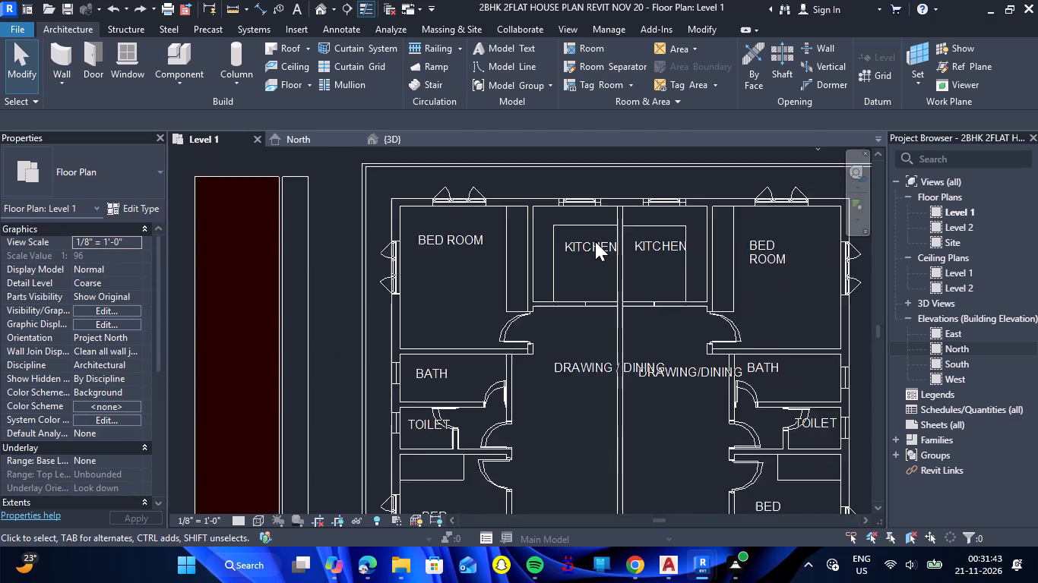
scroll(595, 241, down, 5)
scroll(624, 443, up, 6)
scroll(622, 423, down, 3)
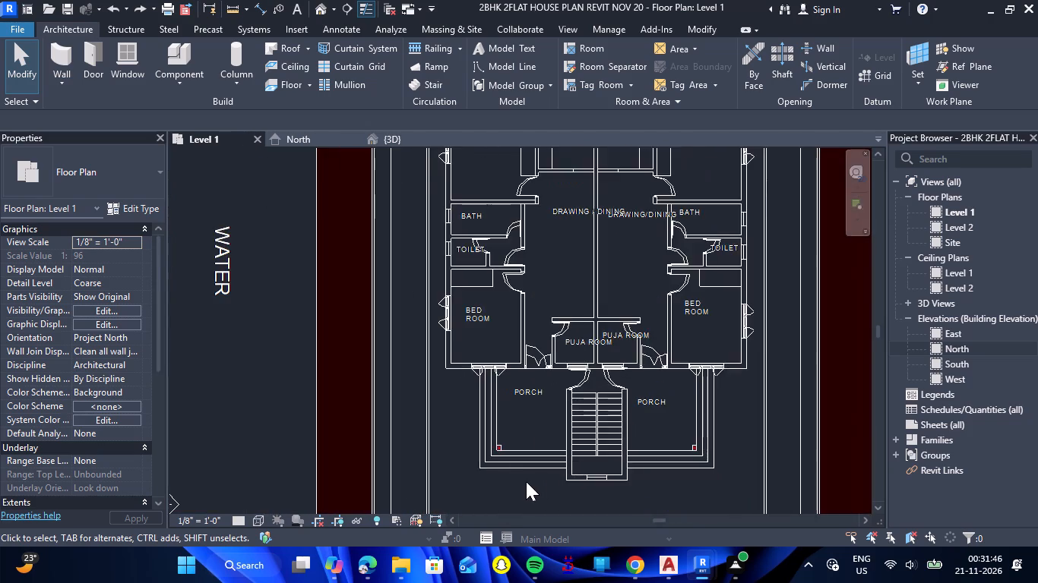
scroll(523, 478, up, 5)
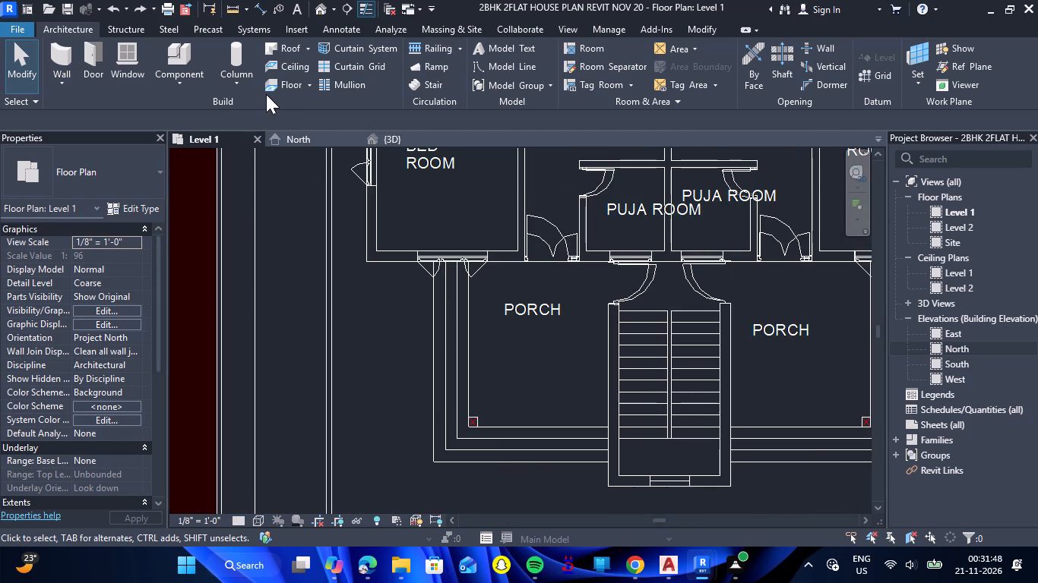
click(275, 89)
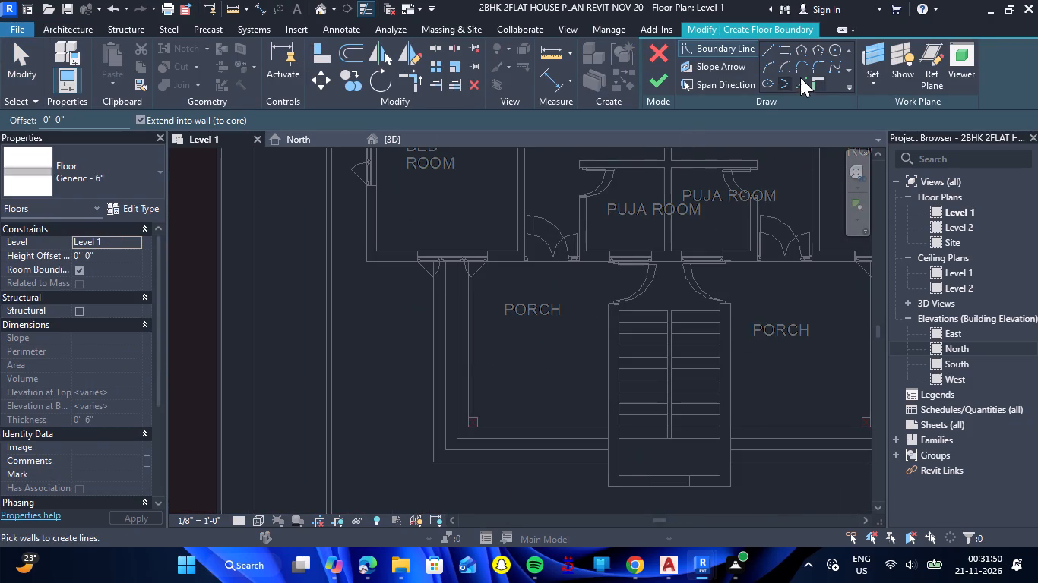
click(800, 80)
click(605, 348)
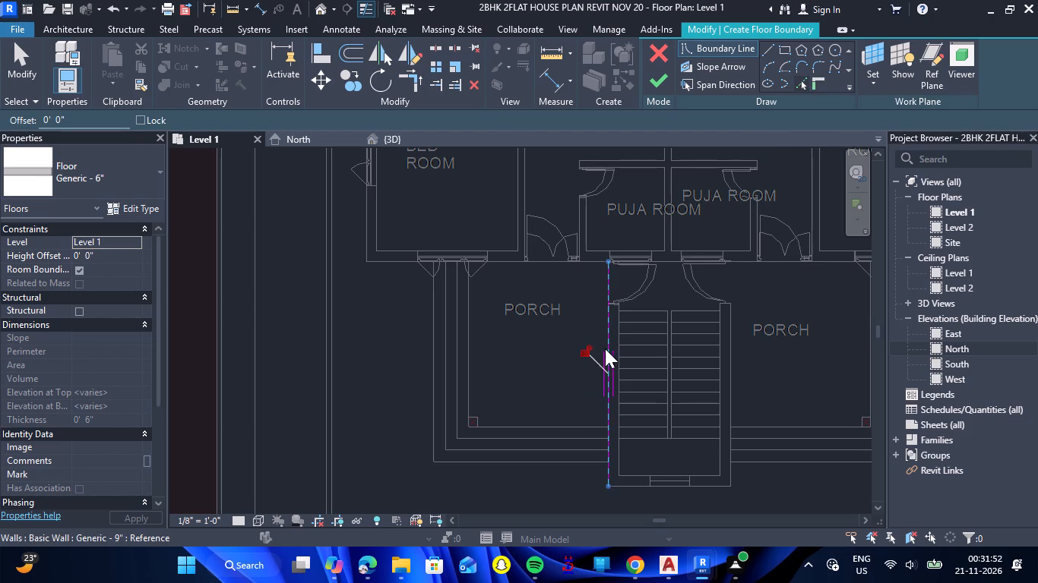
click(624, 487)
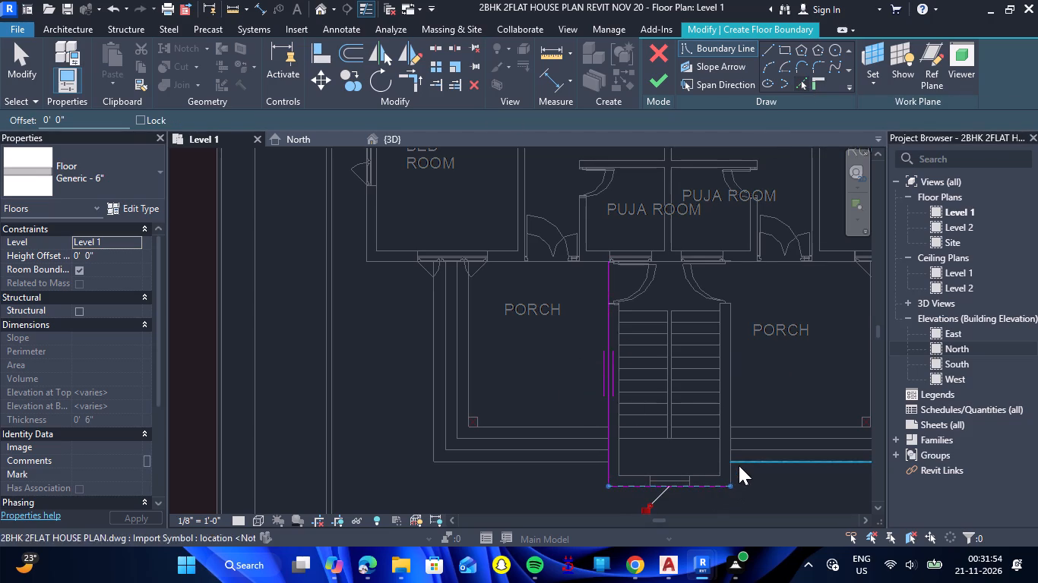
click(733, 468)
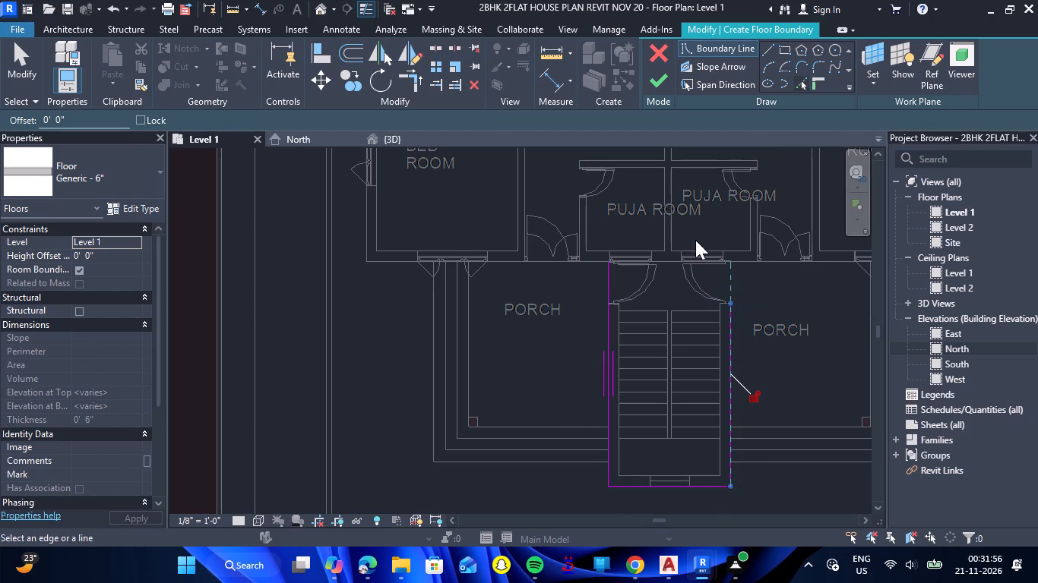
click(654, 91)
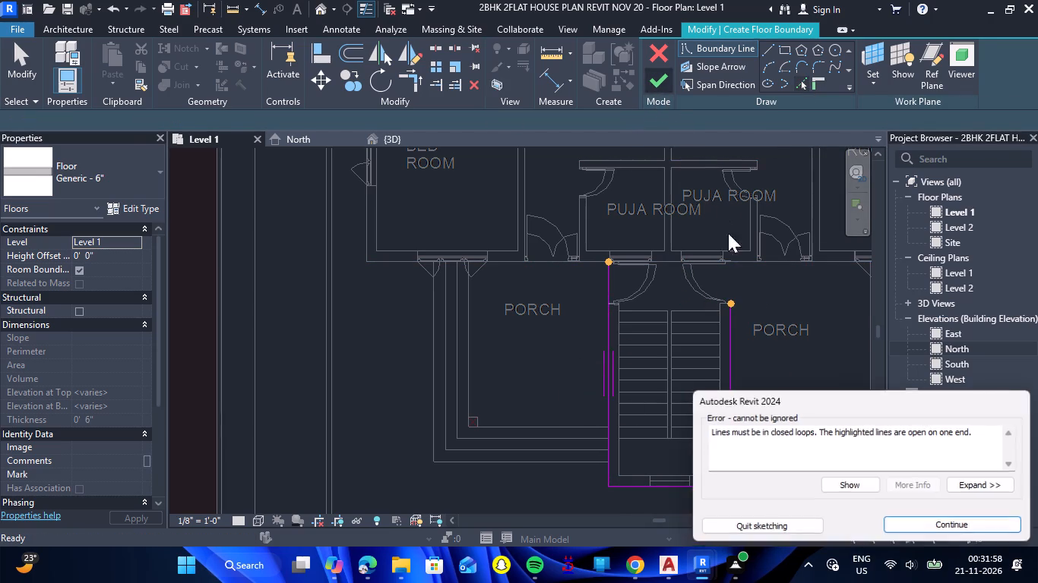
click(909, 518)
Close the staircase floor boundary with lines extending its right side to the house wall and running across along that wall.
scroll(736, 313, up, 3)
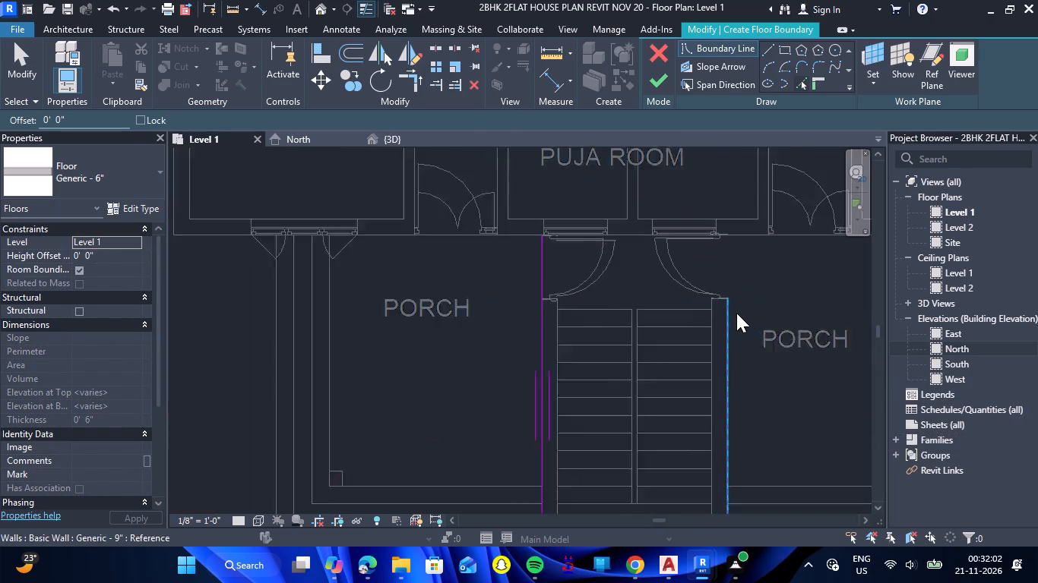
scroll(736, 313, up, 1)
click(767, 53)
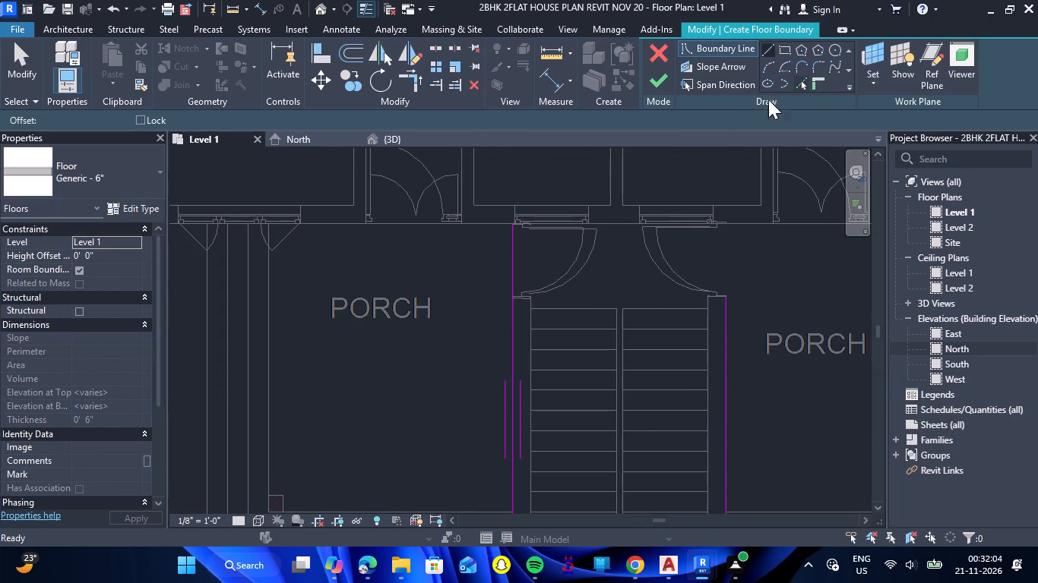
click(727, 299)
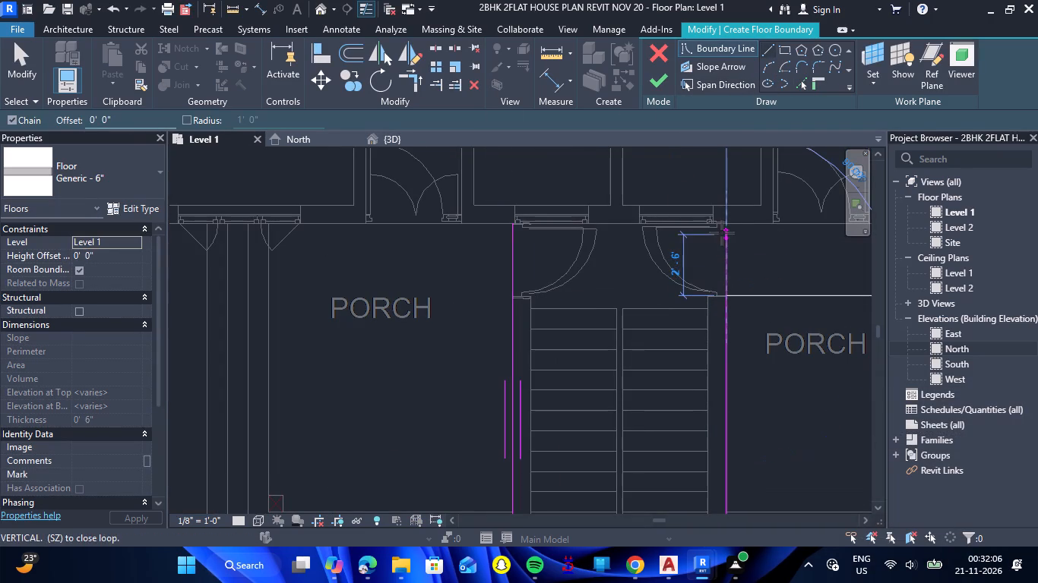
click(724, 226)
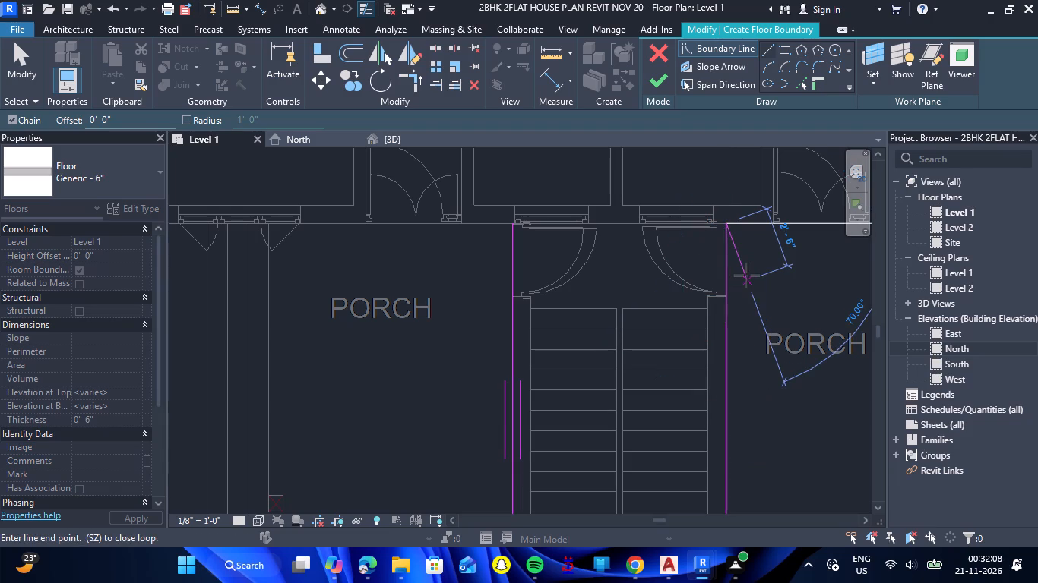
key(Escape)
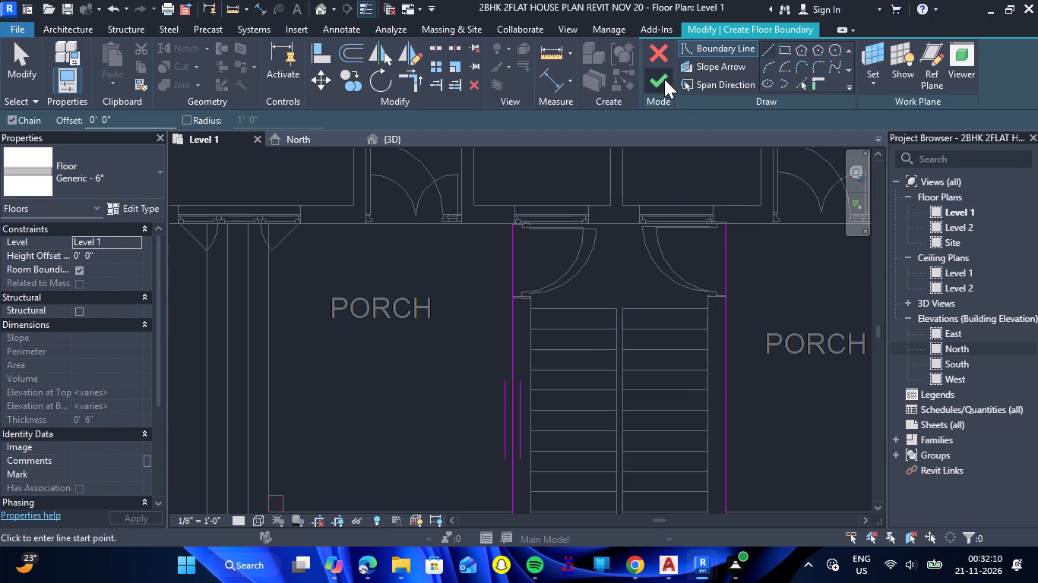
click(664, 79)
click(913, 530)
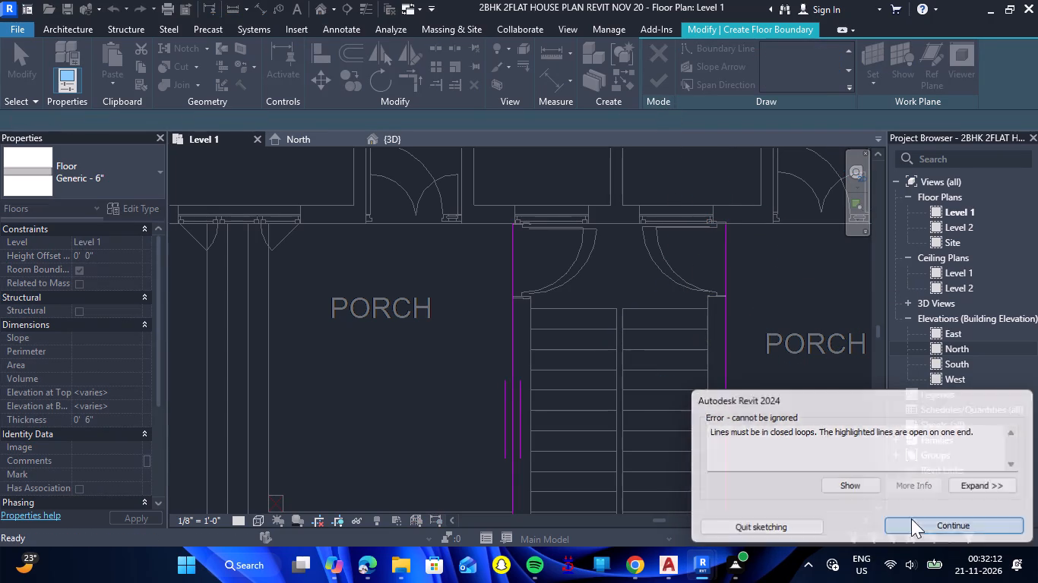
key(Escape)
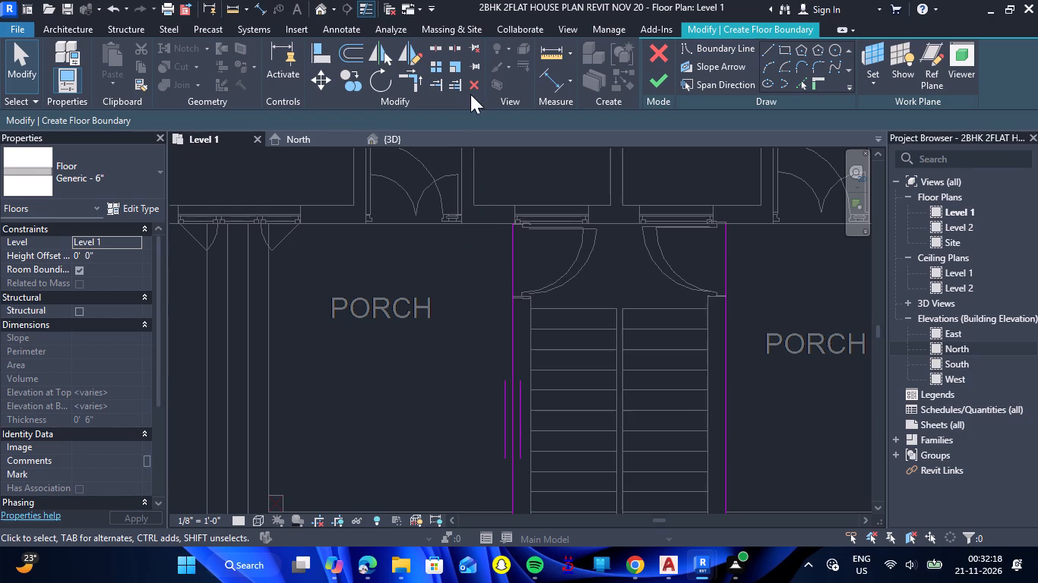
click(768, 52)
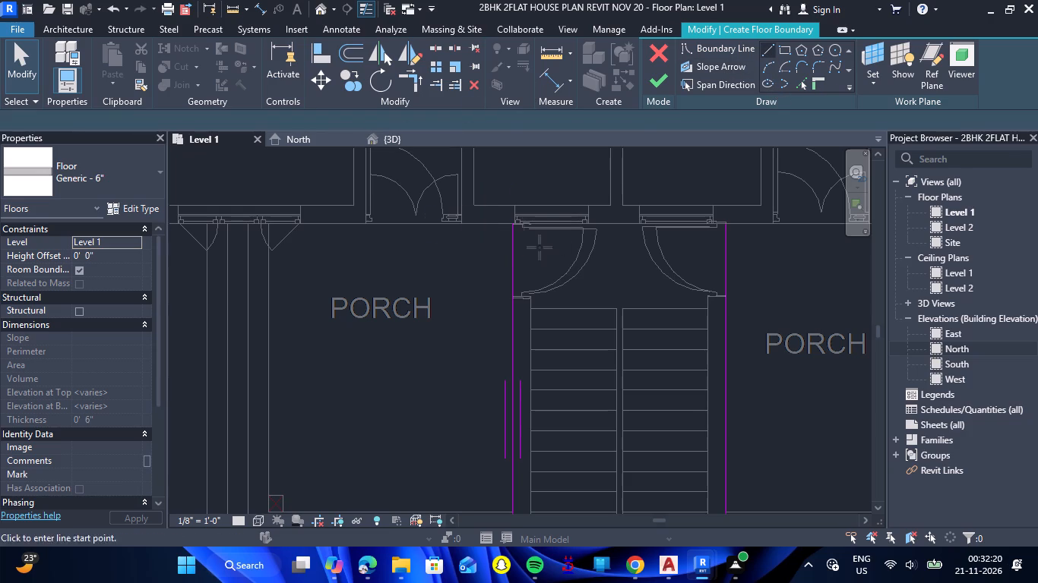
click(510, 222)
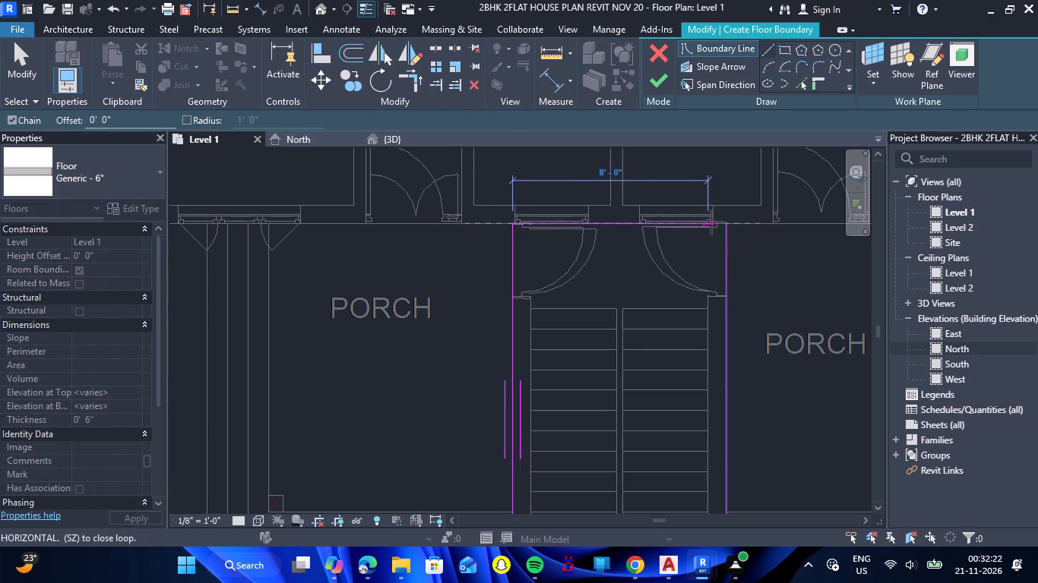
click(729, 225)
scroll(797, 277, up, 3)
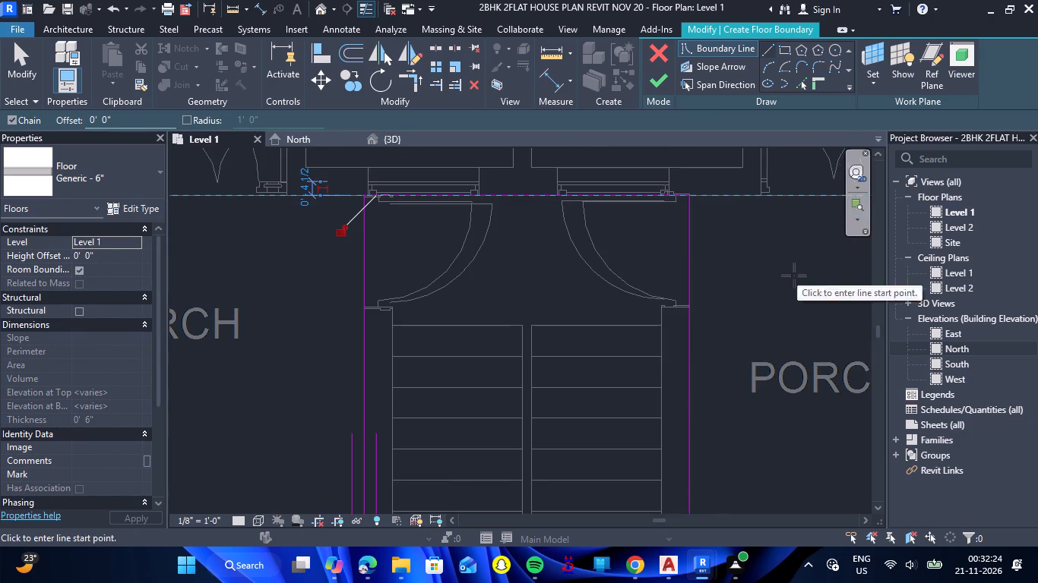
Finish the staircase boundary sketch to create the Generic - 6" floor on Level 1.
scroll(514, 165, up, 4)
scroll(513, 192, down, 3)
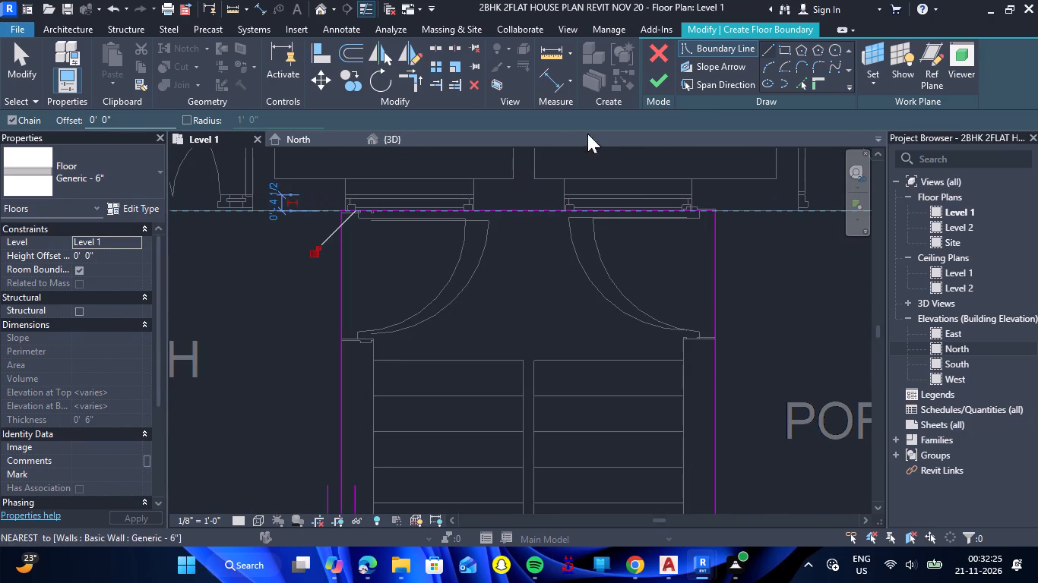
click(653, 84)
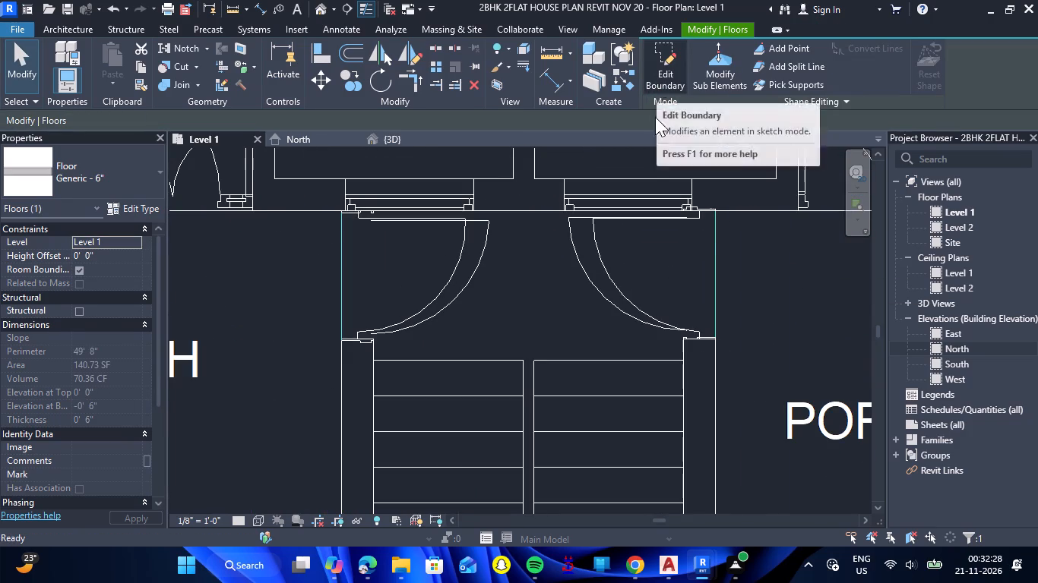
scroll(733, 235, down, 2)
click(765, 255)
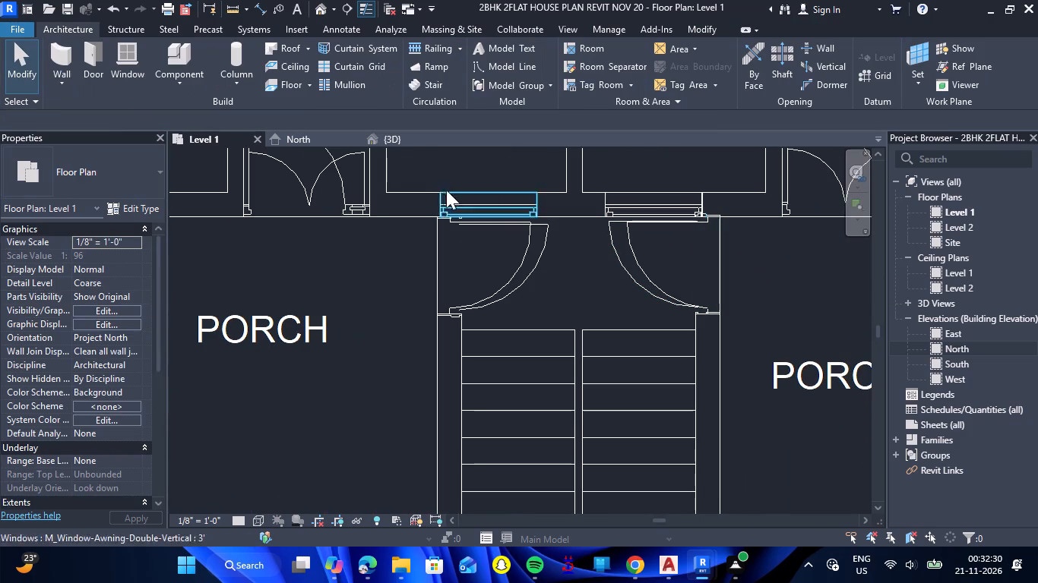
In the 3D view, examine the new staircase floor's edges against the staircase walls and the side door beside the front entrance.
click(382, 144)
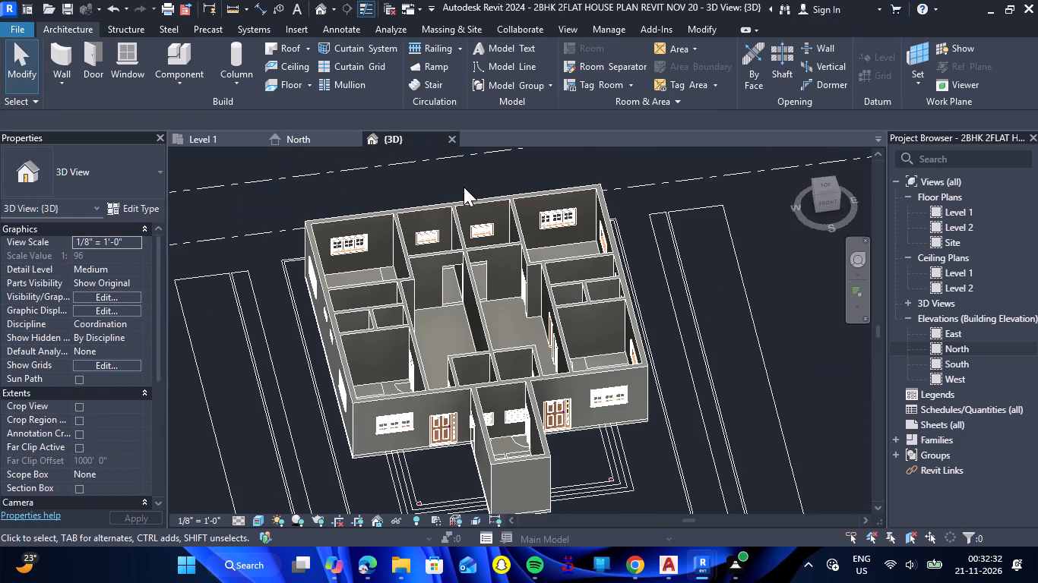
scroll(461, 191, down, 4)
scroll(470, 408, up, 4)
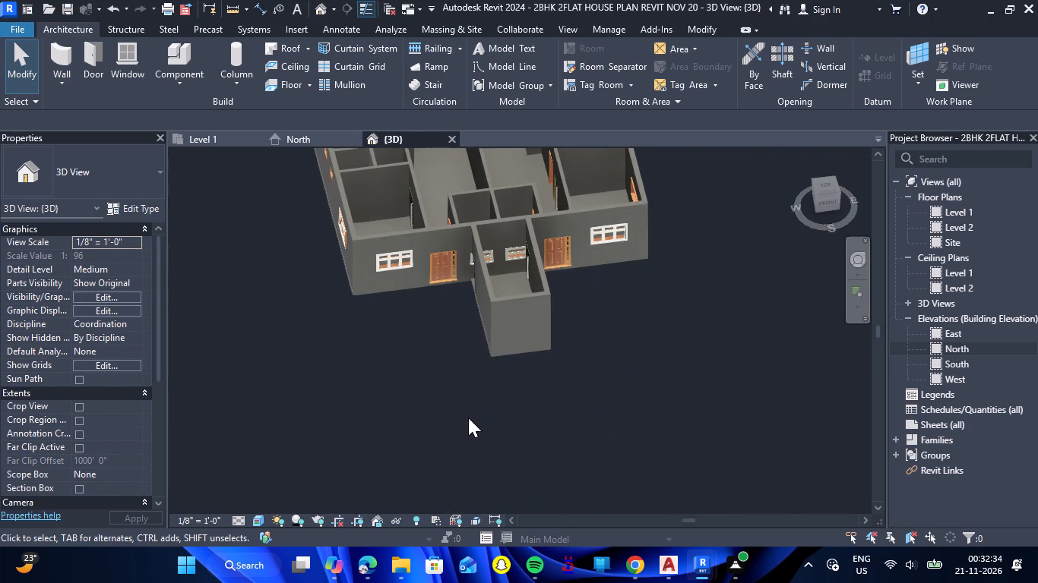
shift+drag(468, 418, 546, 307)
shift+right_drag(468, 418, 546, 307)
scroll(499, 398, up, 7)
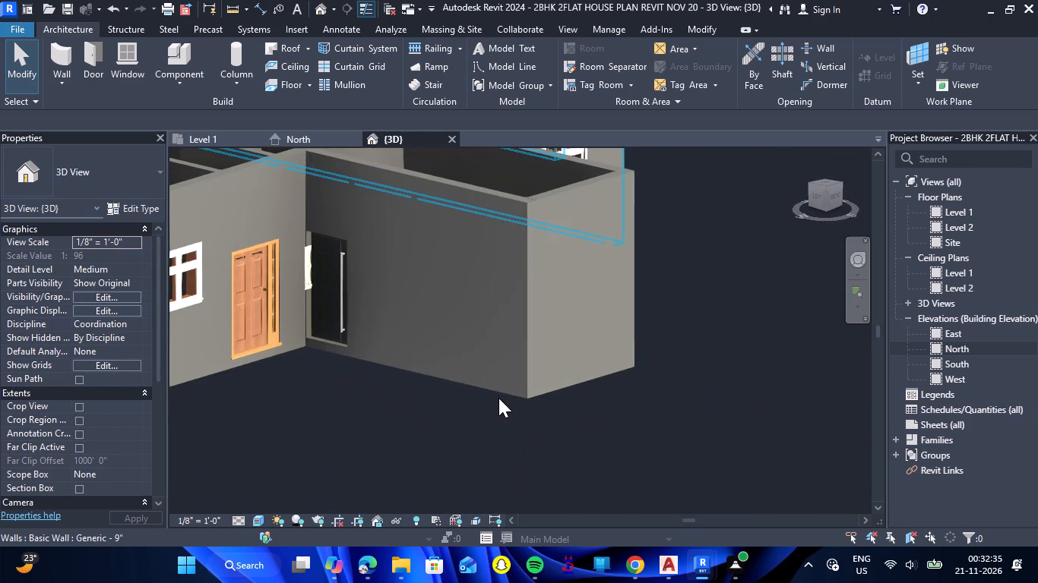
click(527, 396)
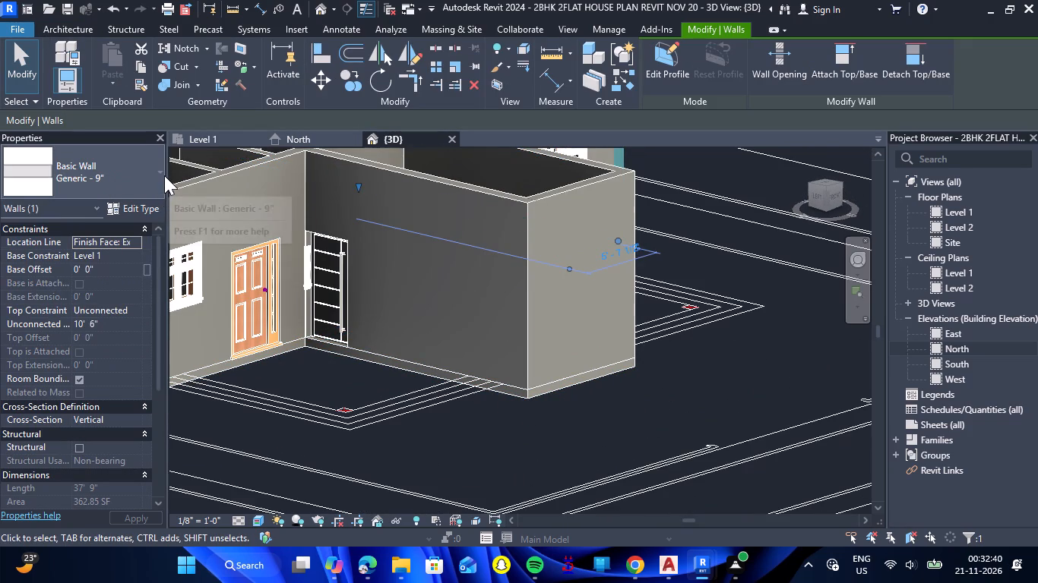
key(Escape)
scroll(478, 394, up, 5)
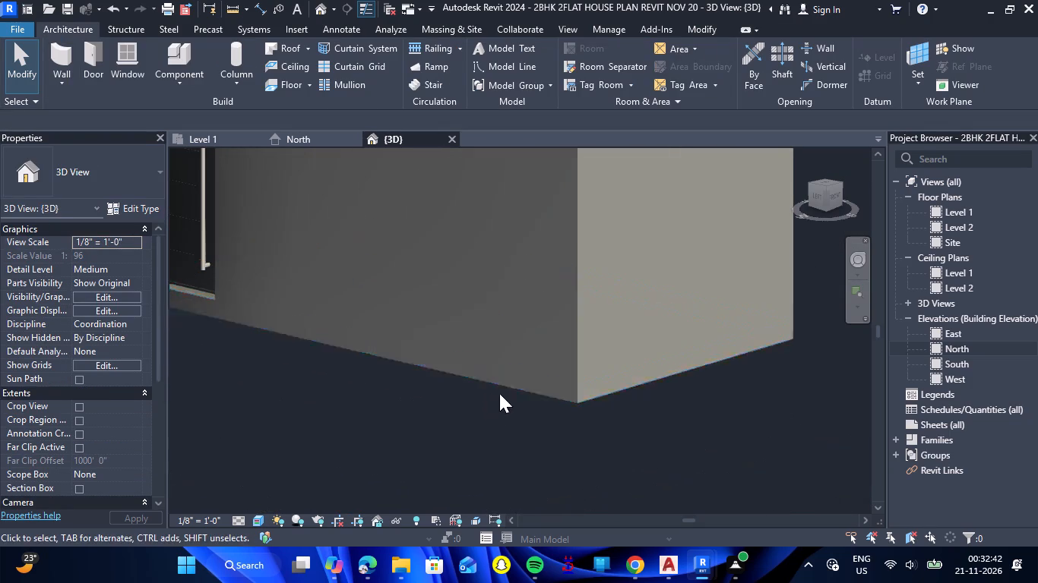
click(514, 383)
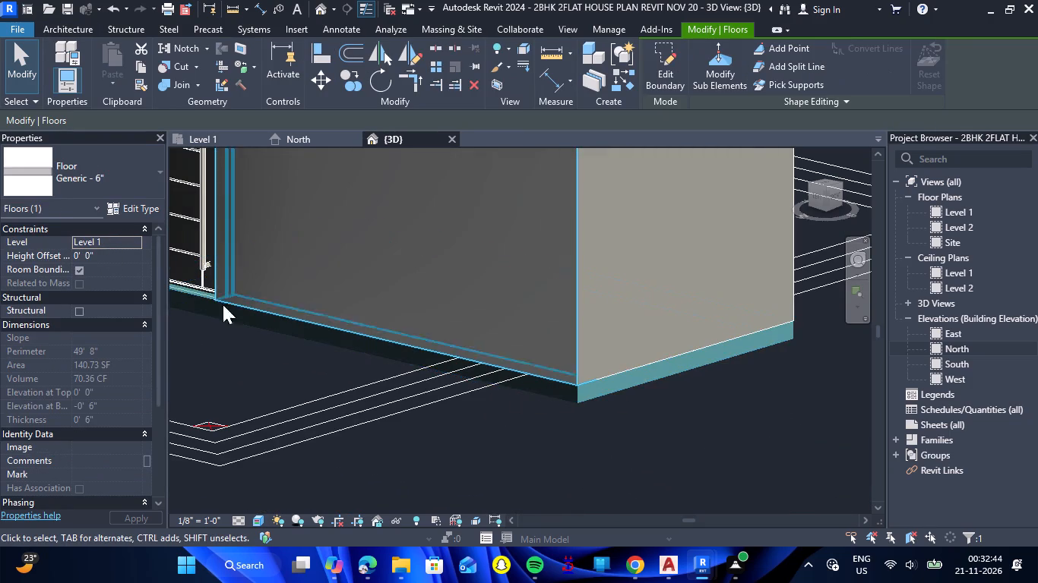
key(Escape)
scroll(441, 435, down, 8)
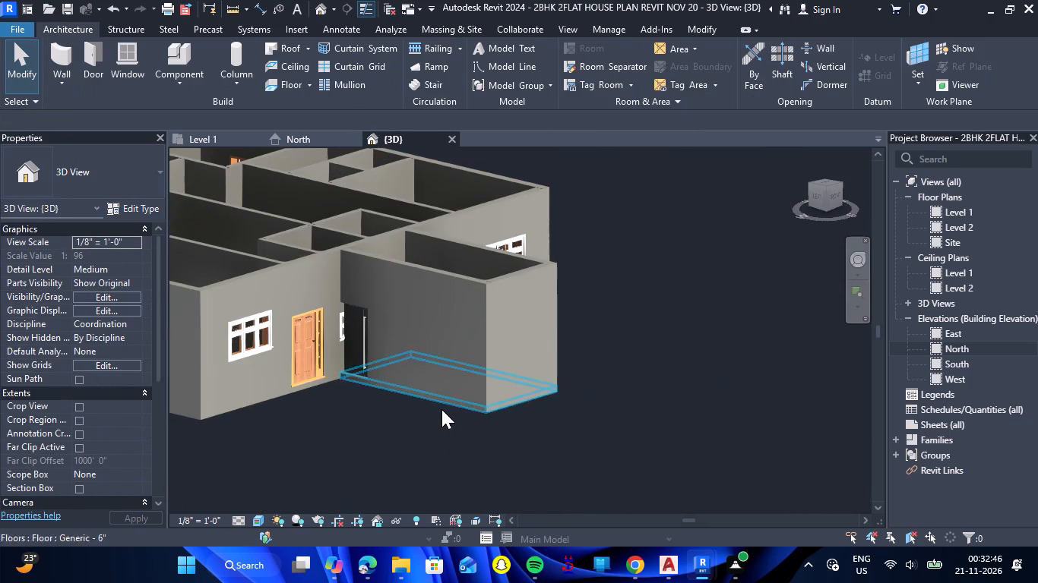
scroll(320, 360, up, 10)
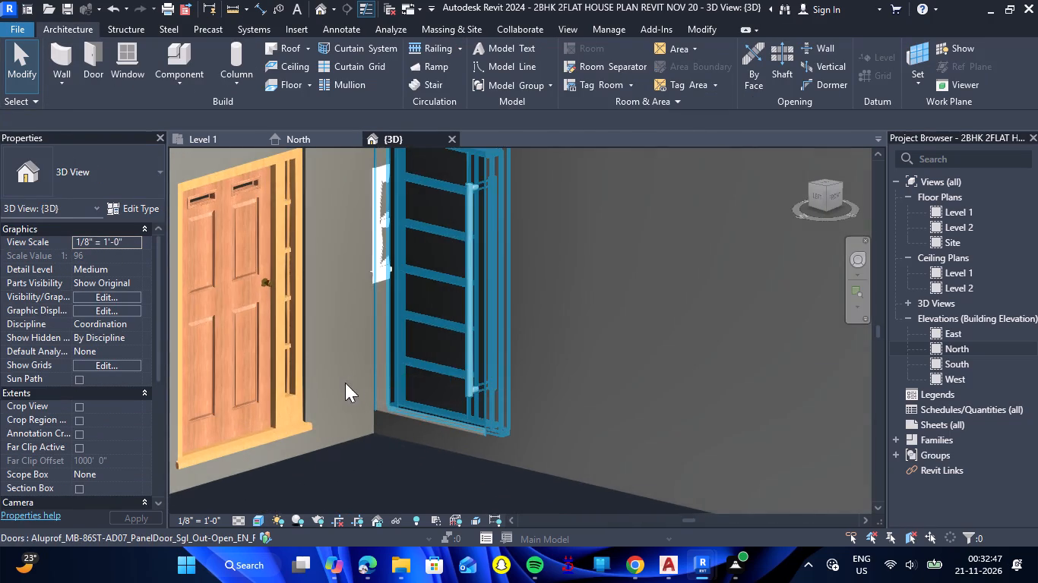
scroll(344, 391, down, 5)
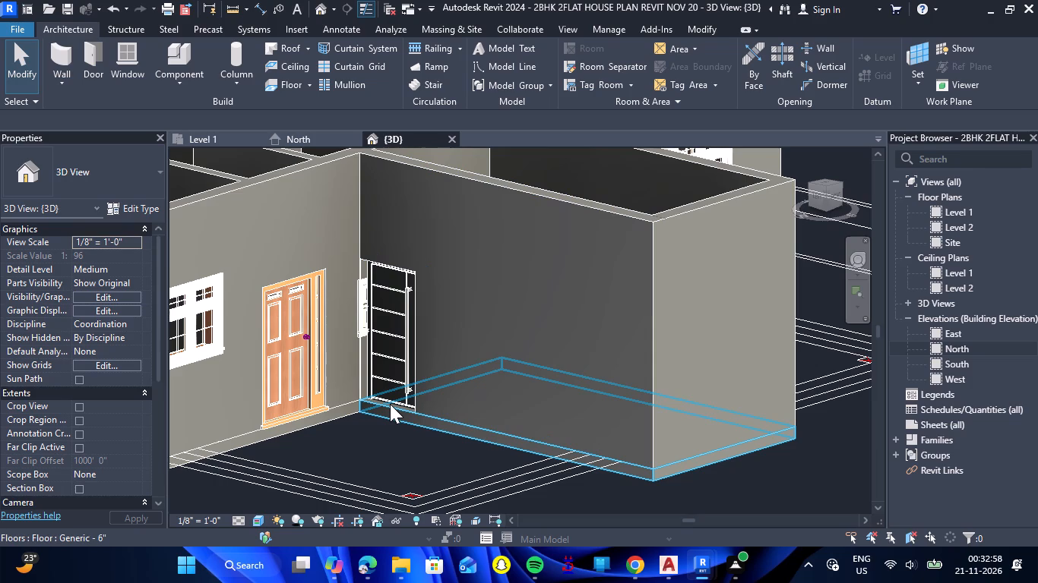
scroll(400, 390, down, 3)
scroll(403, 389, up, 4)
scroll(403, 389, down, 5)
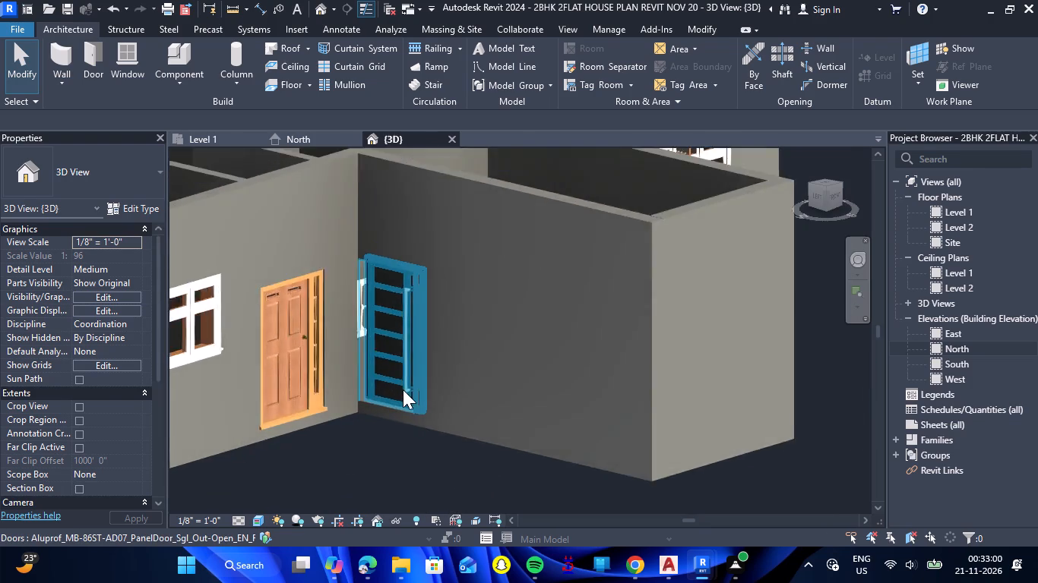
scroll(403, 389, down, 2)
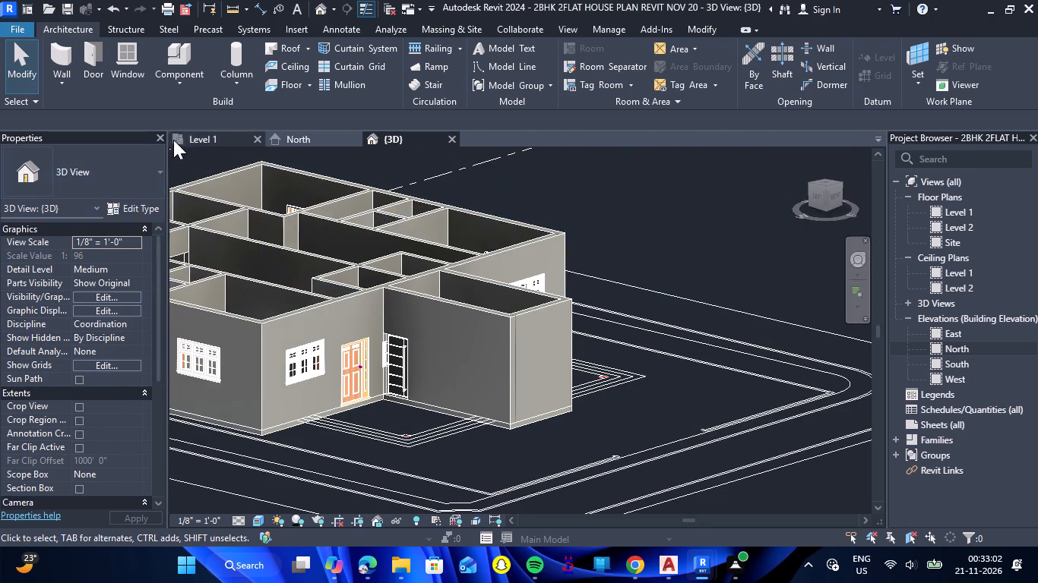
On Level 1, nudge the left puja room's 3' awning window about 3 3/4" along the front wall toward the flats' dividing wall.
click(189, 136)
scroll(401, 309, down, 10)
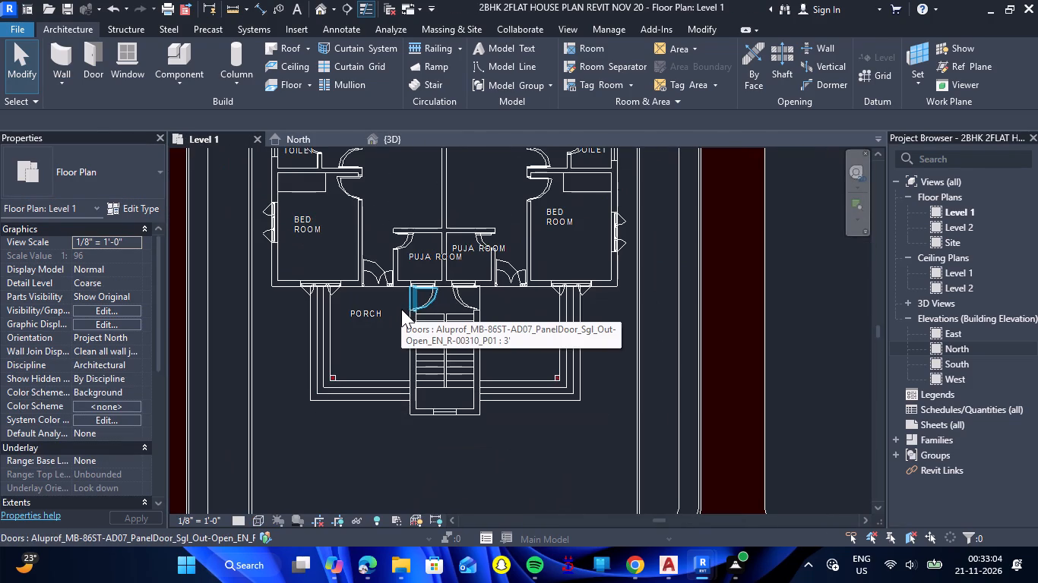
scroll(464, 310, up, 2)
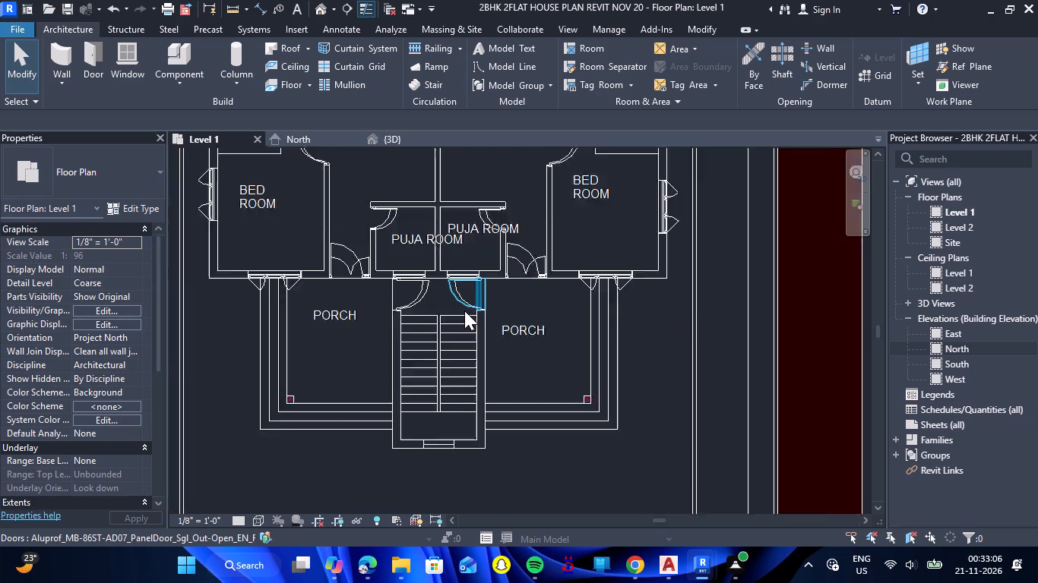
scroll(464, 310, up, 2)
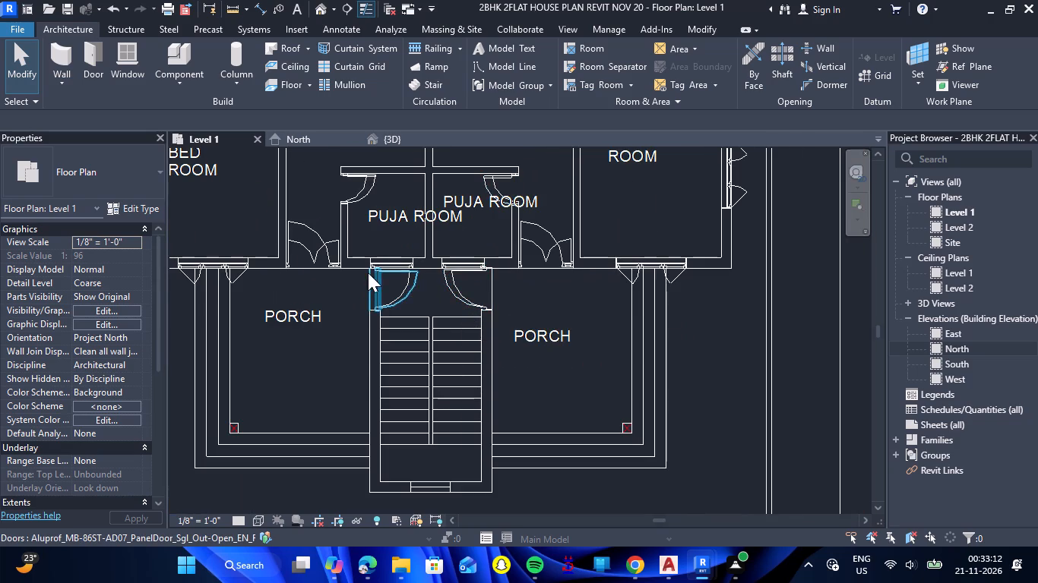
scroll(368, 273, up, 12)
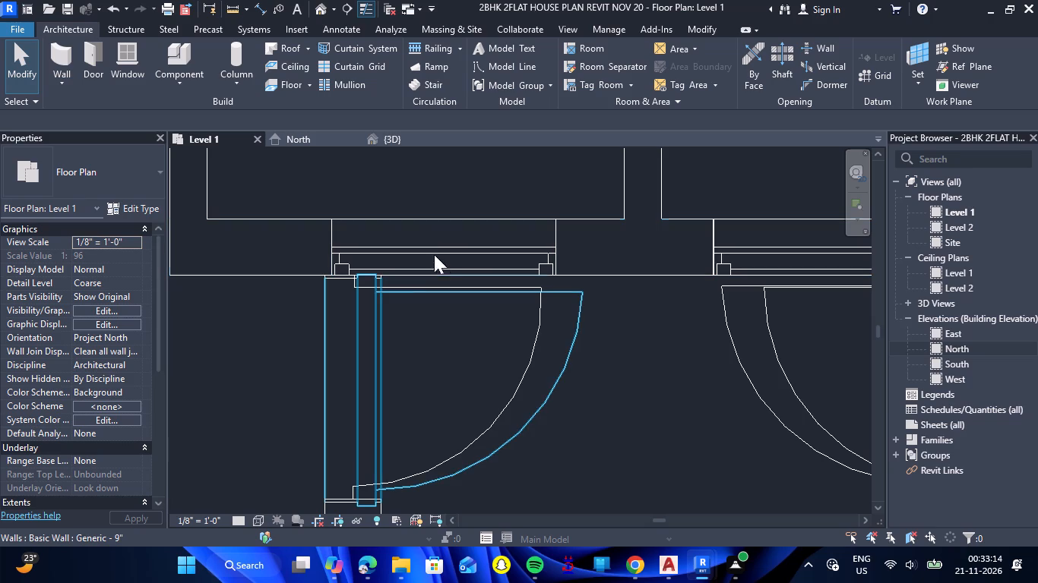
scroll(521, 249, up, 7)
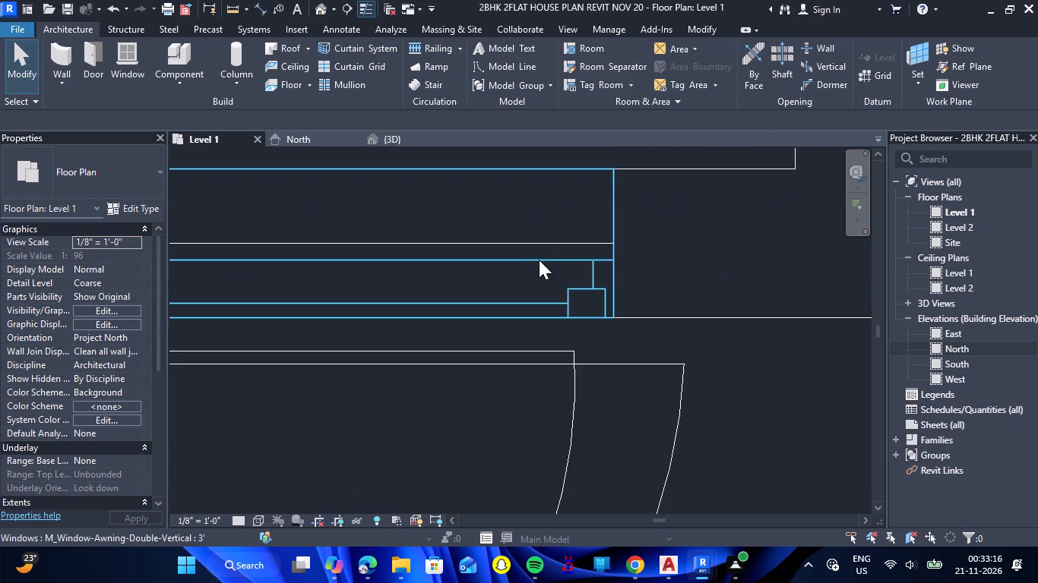
click(552, 264)
click(566, 260)
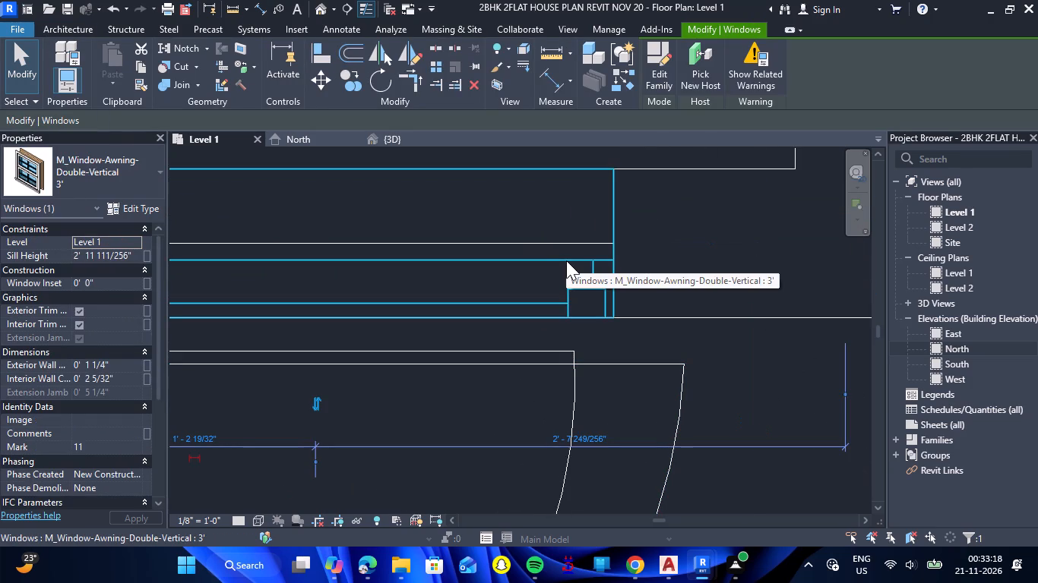
key(Right)
key(Right)
key(Right)
key(Right)
key(Right)
key(Right)
key(Right)
key(Right)
key(Right)
key(Right)
key(Right)
key(Right)
key(Right)
key(Right)
key(Right)
key(Right)
key(Right)
key(Right)
key(Right)
key(Right)
key(Right)
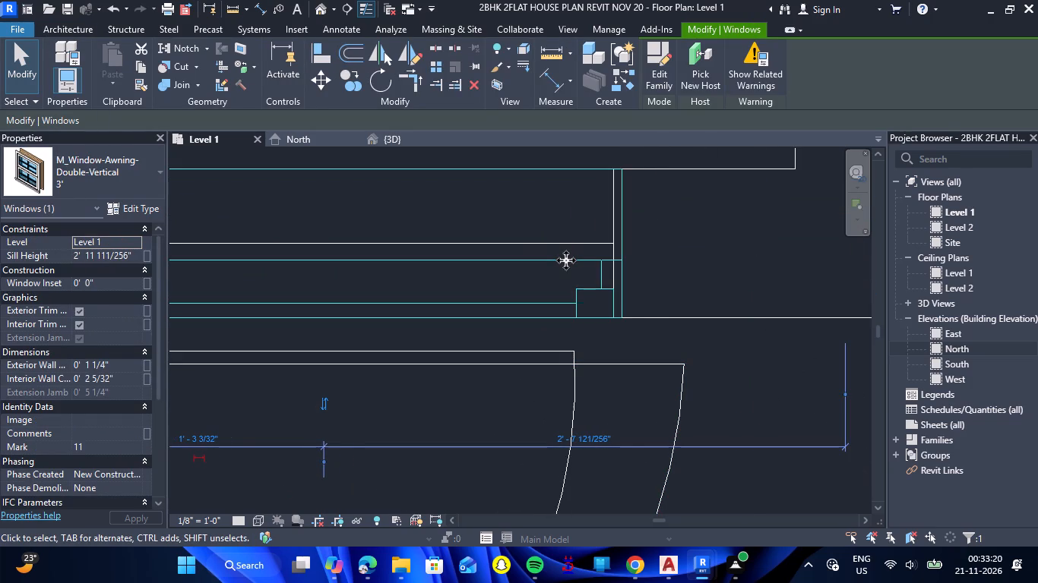
key(Right)
key(Right)
key(Right)
key(Right)
key(Right)
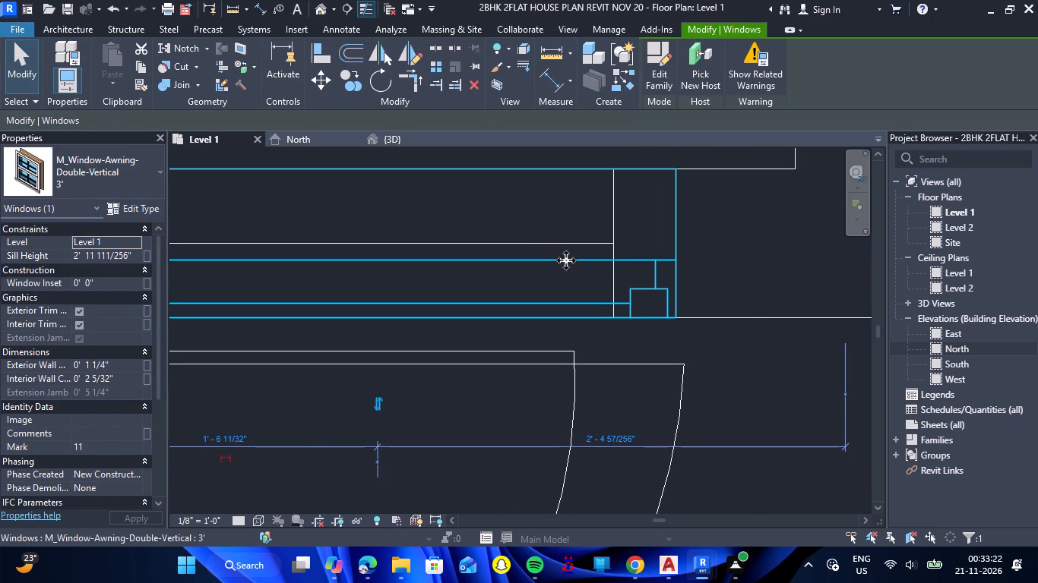
scroll(640, 285, down, 5)
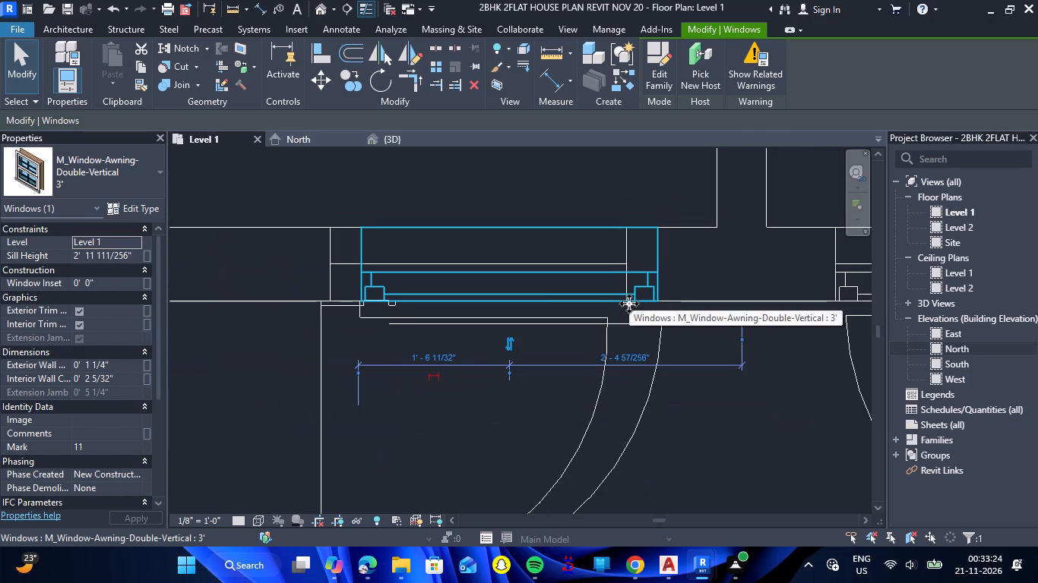
key(Escape)
Check the shifted puja room window against the staircase side door in plan and in the 3D view.
scroll(471, 240, down, 6)
scroll(413, 220, down, 5)
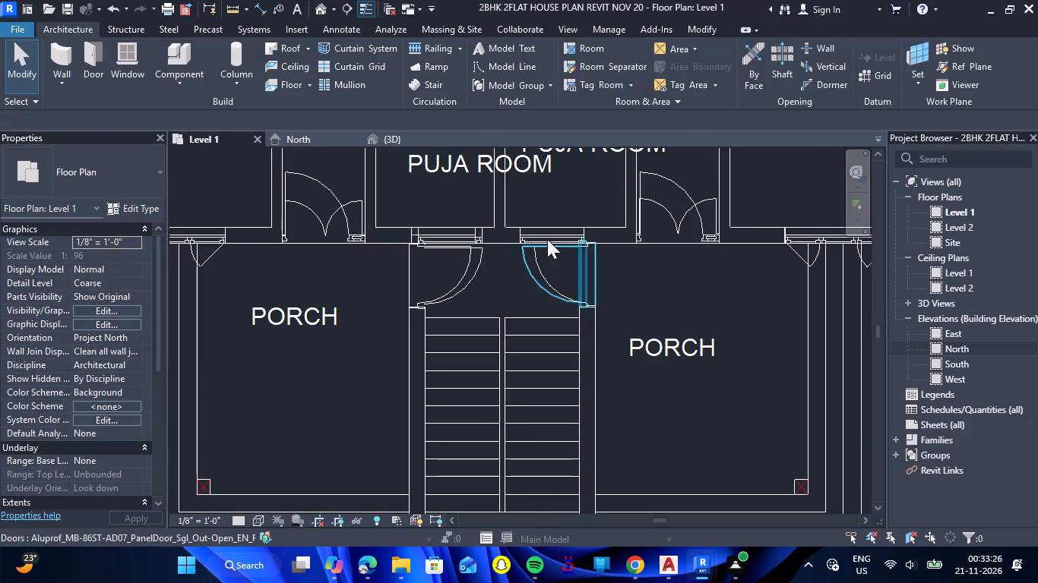
scroll(552, 237, up, 6)
scroll(553, 236, down, 9)
click(802, 399)
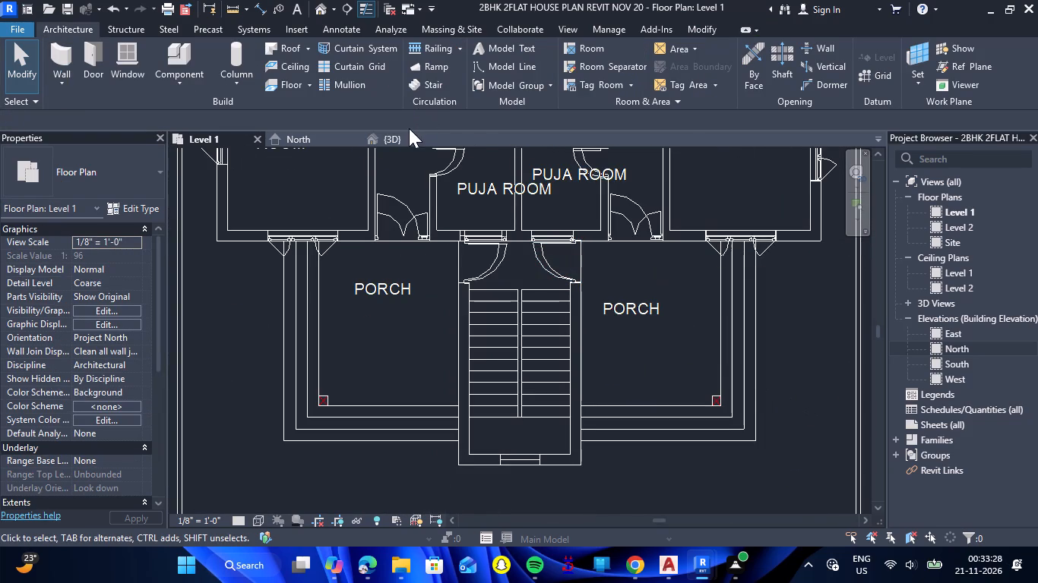
click(409, 128)
click(407, 138)
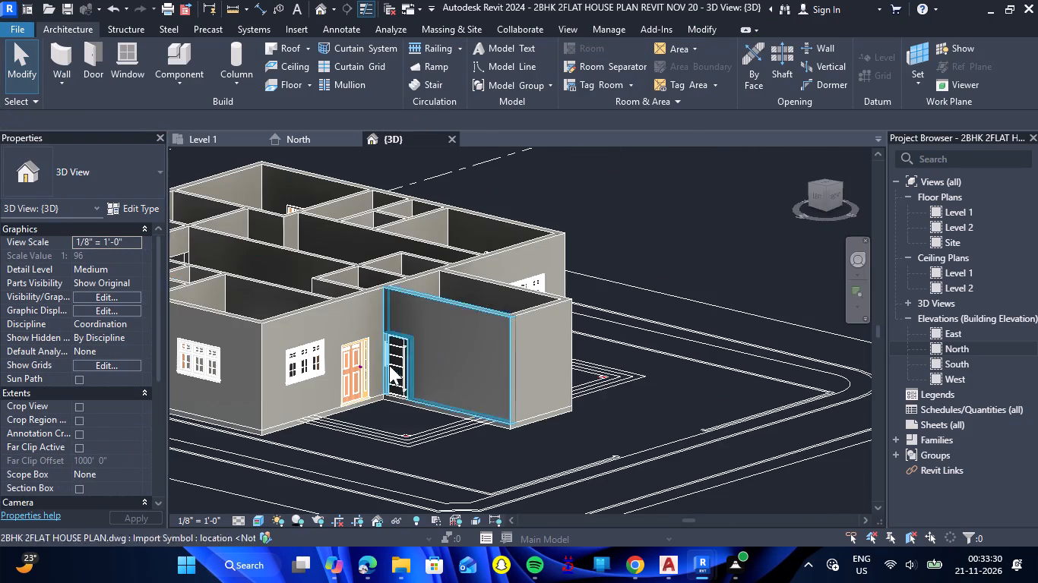
scroll(380, 365, up, 12)
click(373, 365)
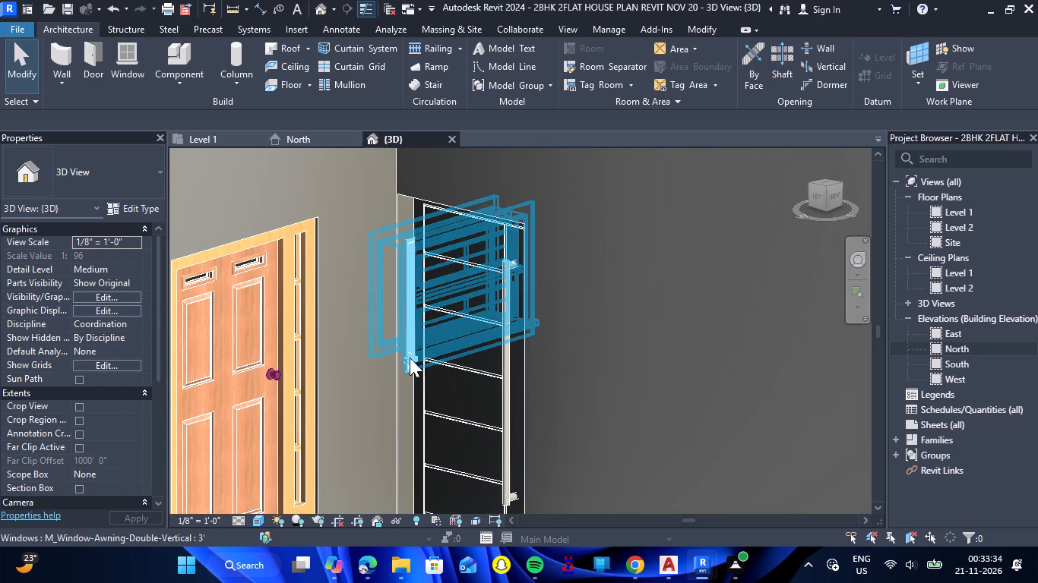
scroll(366, 285, down, 8)
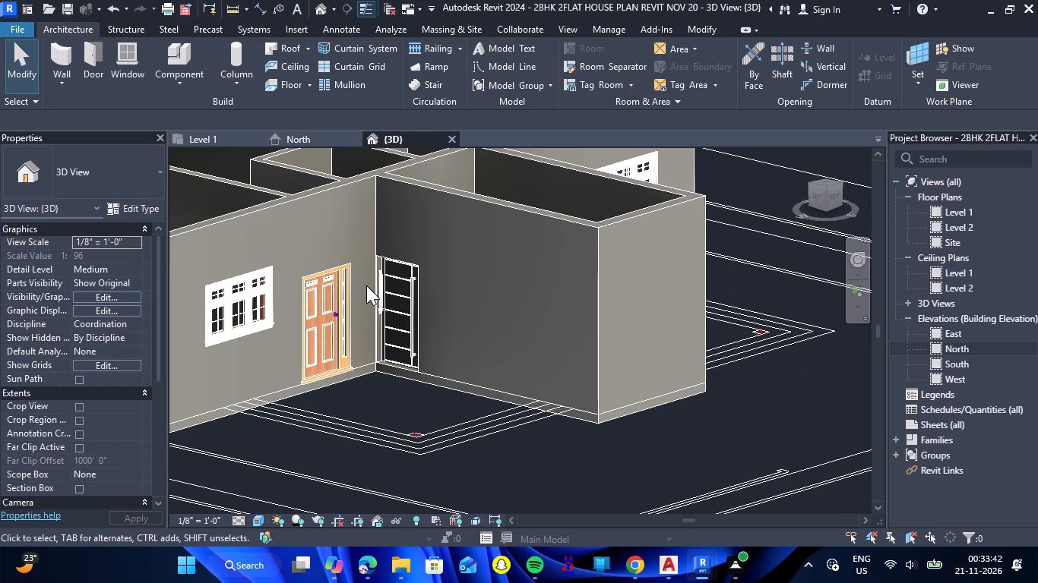
scroll(366, 285, down, 2)
scroll(413, 339, down, 2)
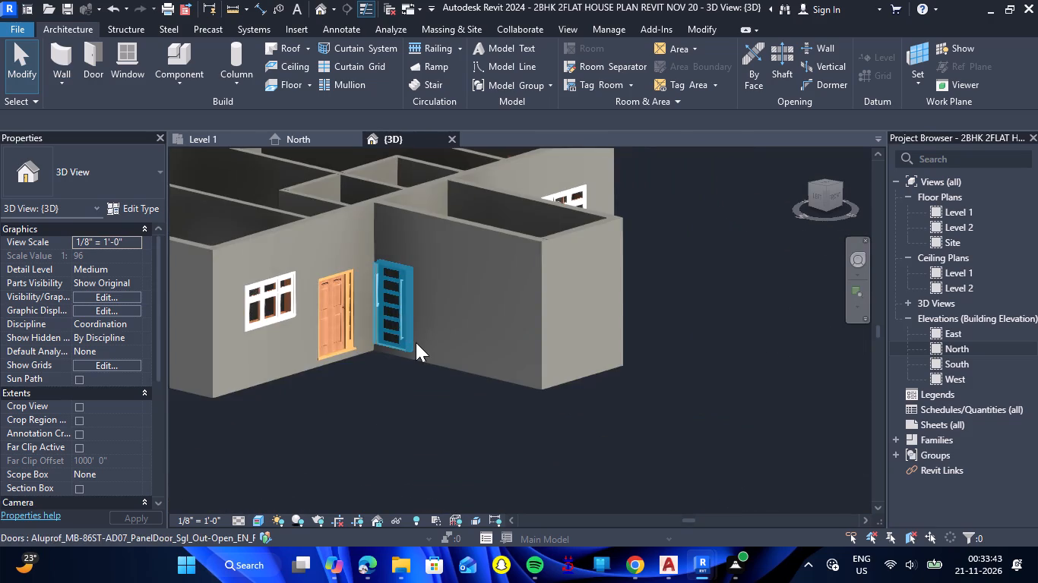
scroll(416, 342, down, 5)
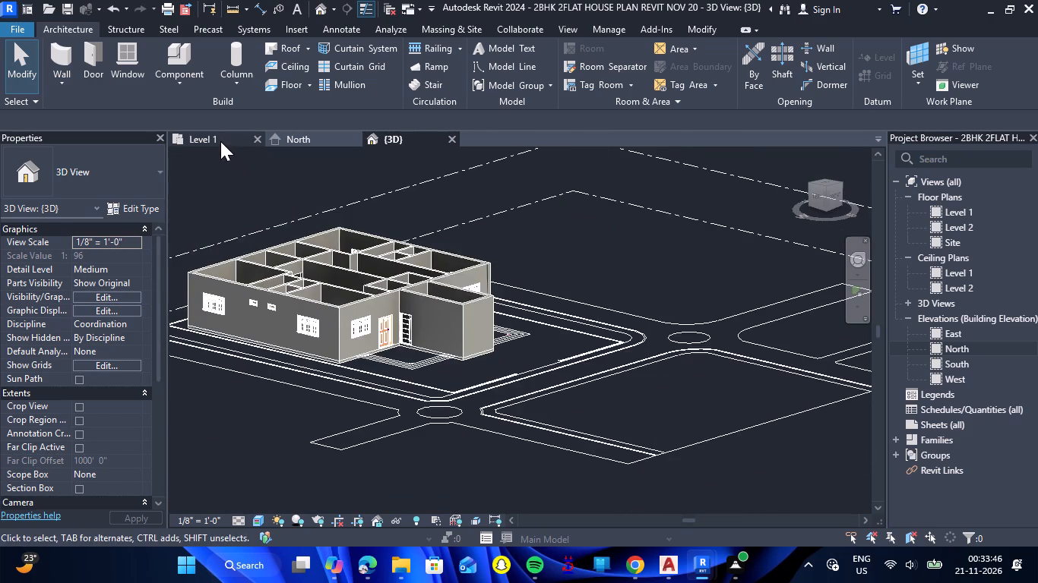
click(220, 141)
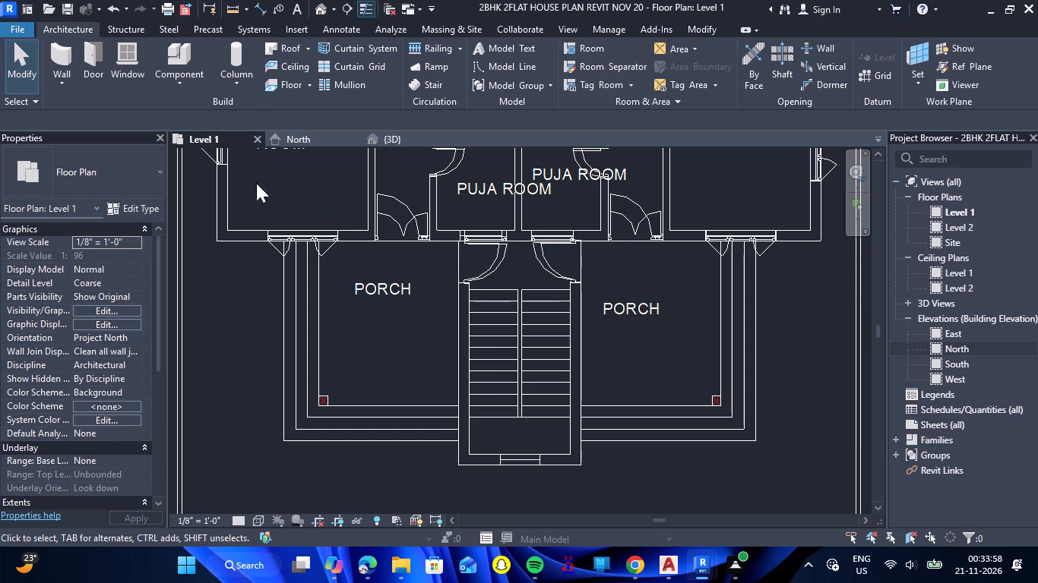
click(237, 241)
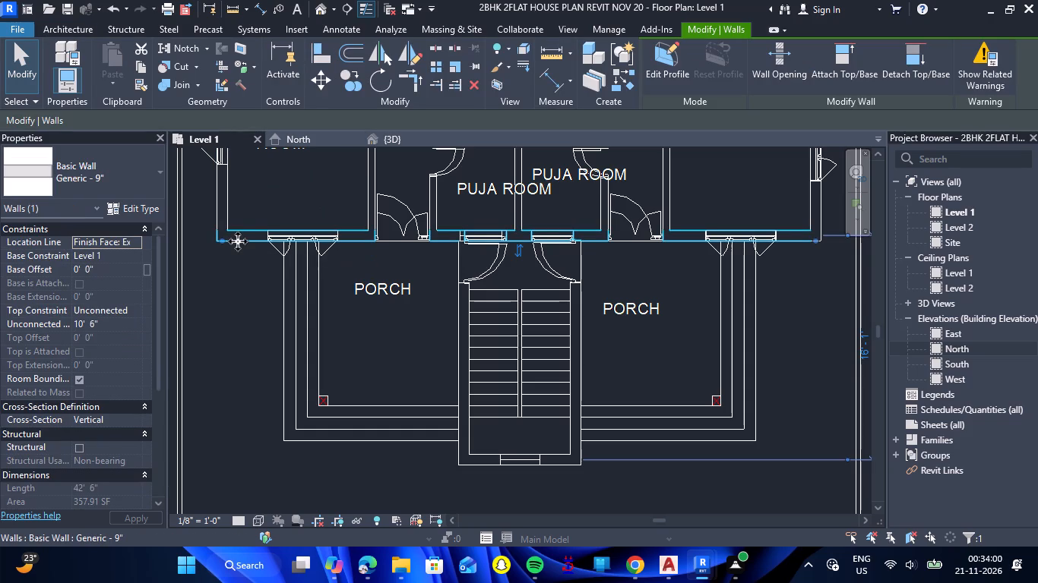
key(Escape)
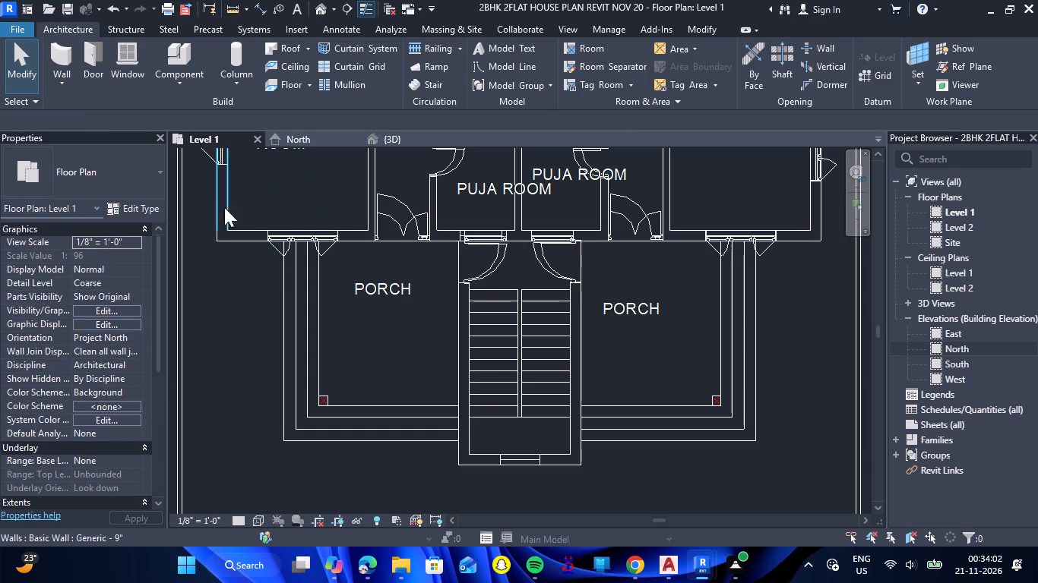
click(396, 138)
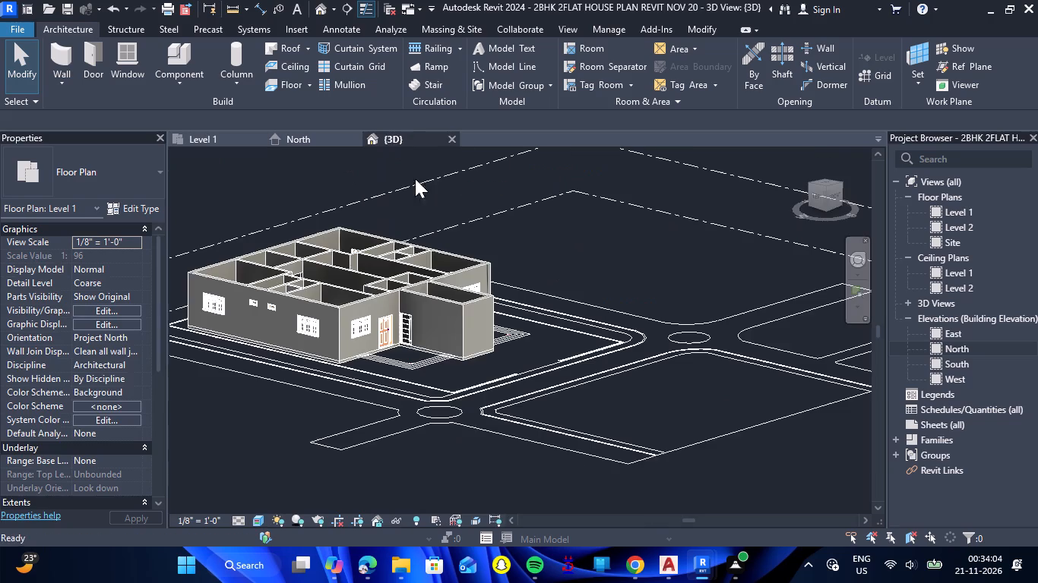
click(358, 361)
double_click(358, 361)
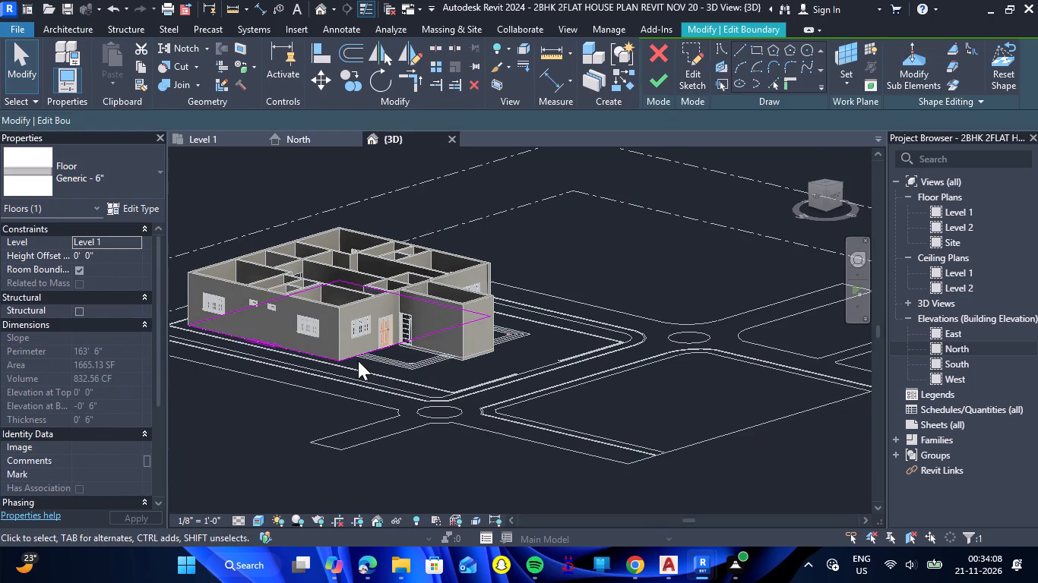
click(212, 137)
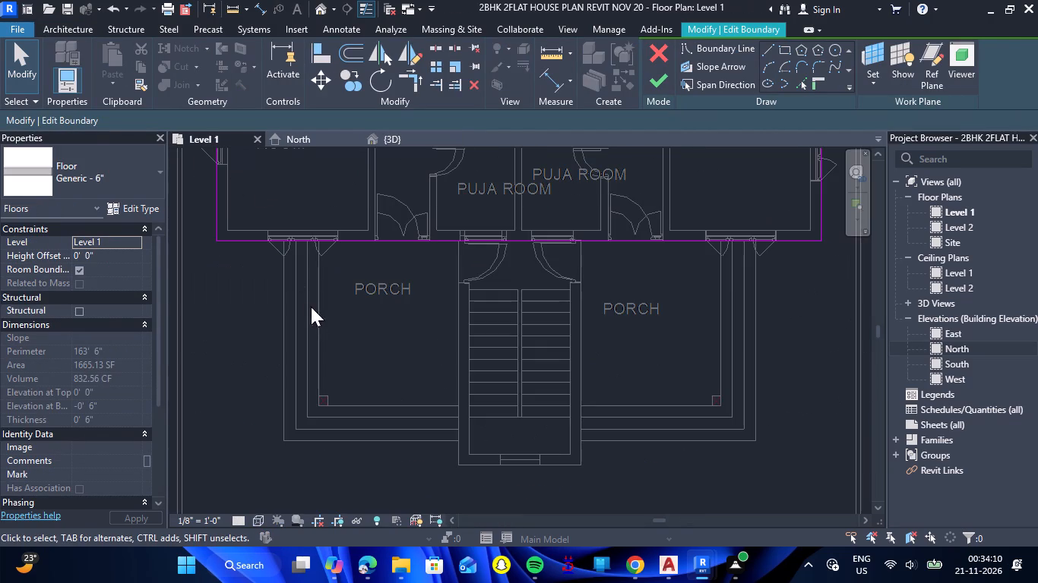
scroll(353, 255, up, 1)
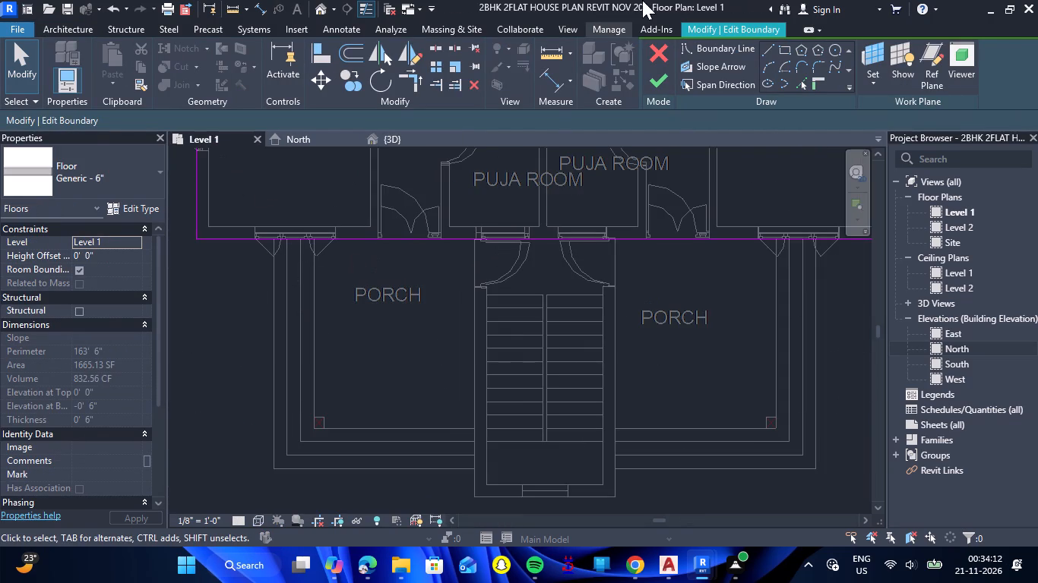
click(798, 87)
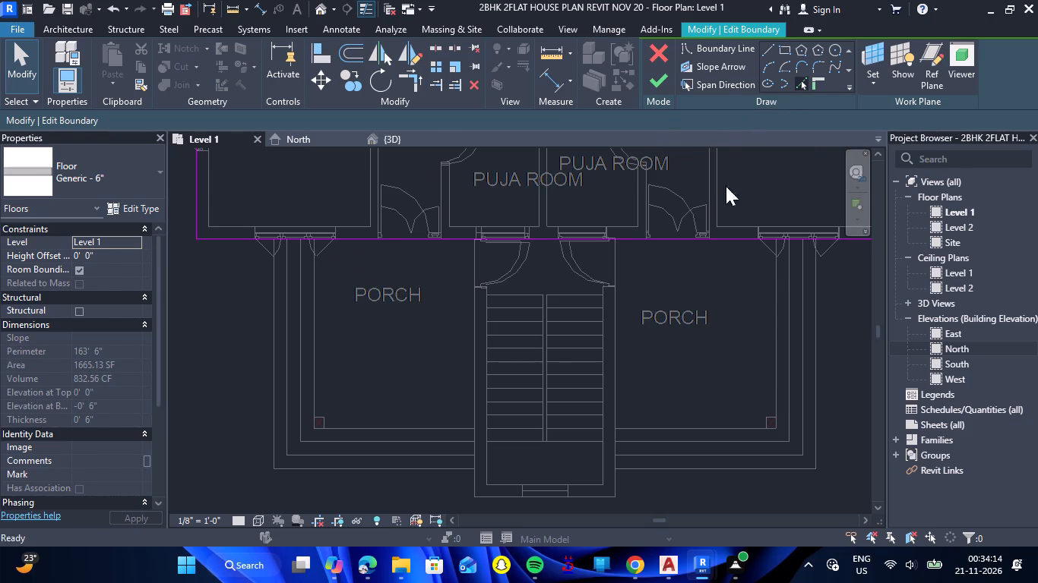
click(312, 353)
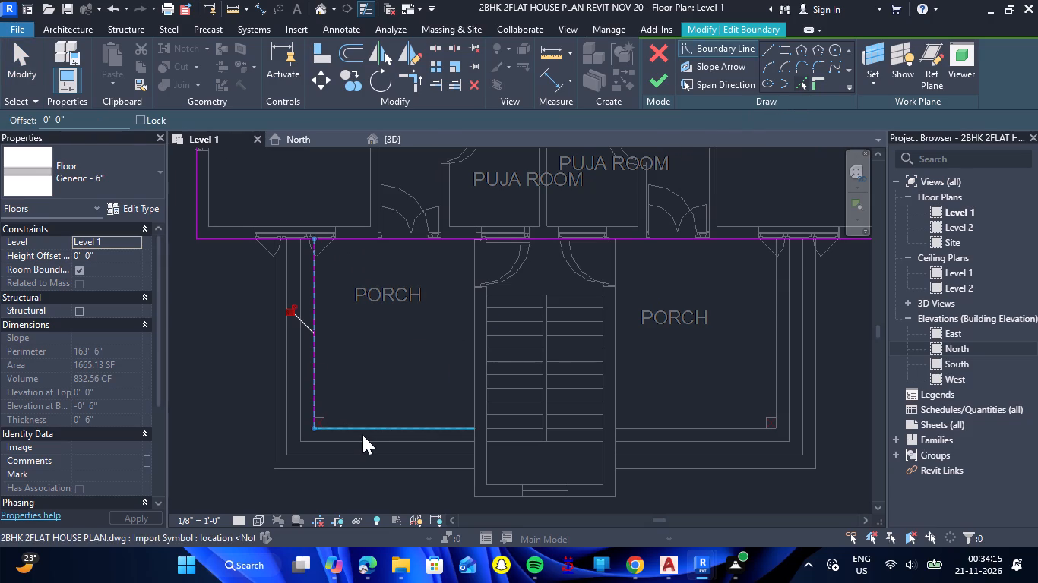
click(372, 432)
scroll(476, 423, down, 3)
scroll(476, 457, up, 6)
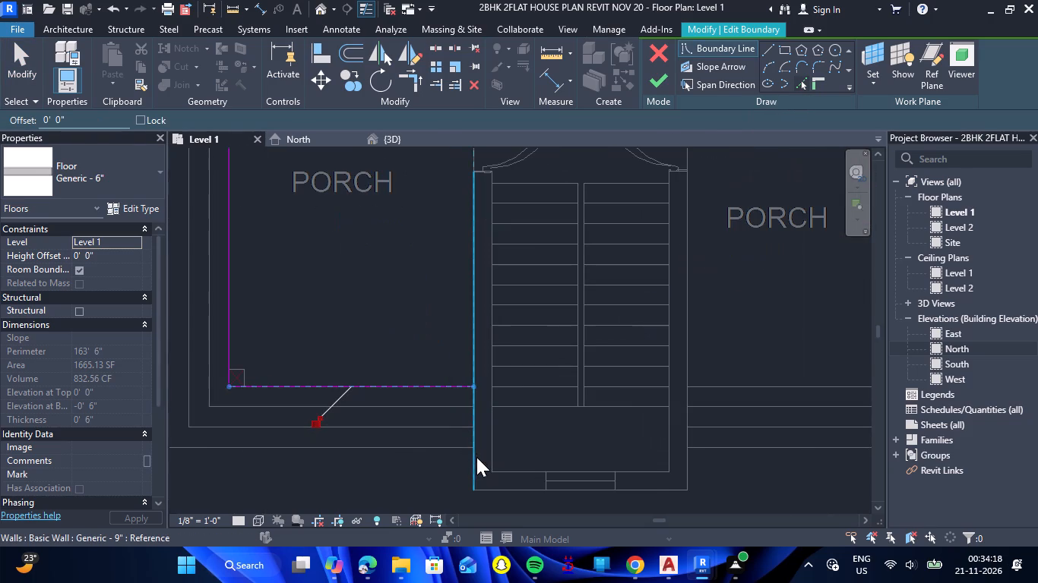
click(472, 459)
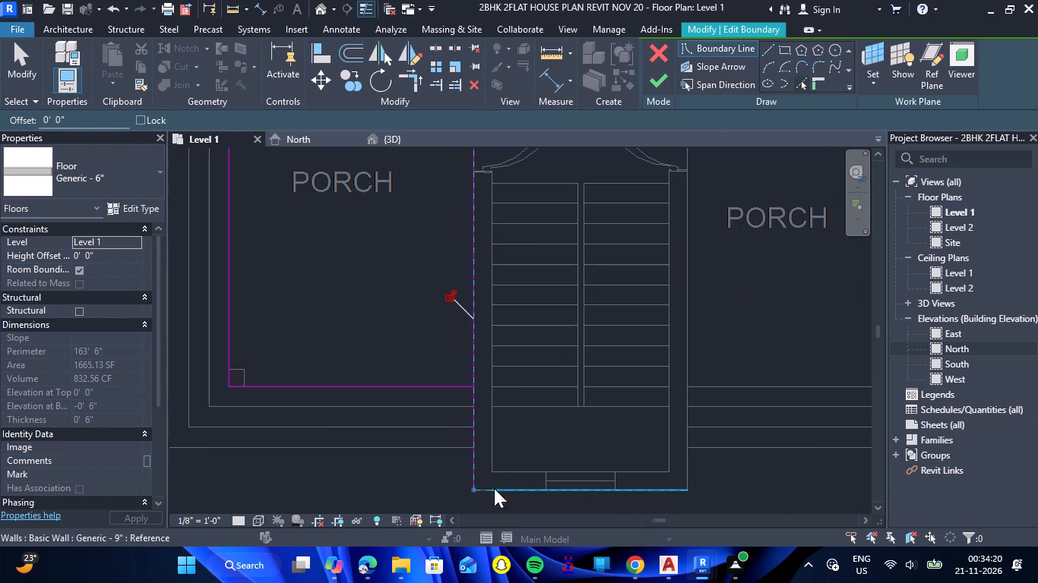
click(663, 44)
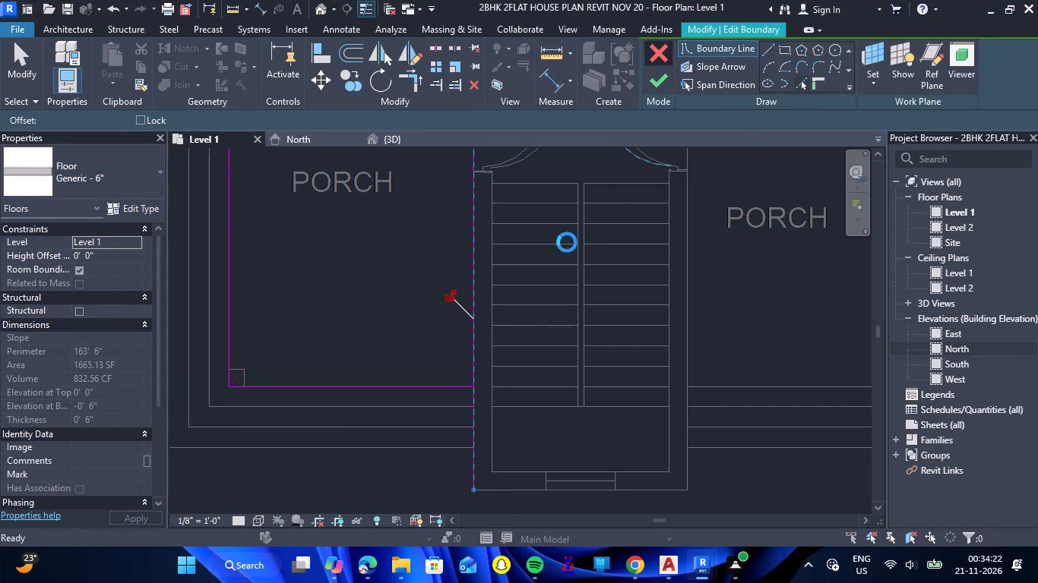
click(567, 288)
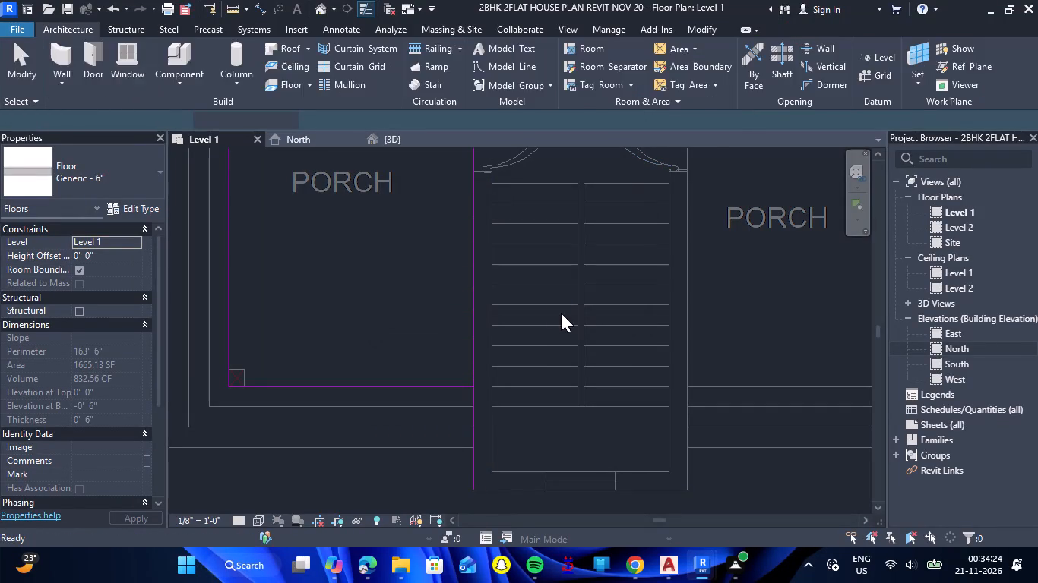
In the 3D view, delete the separate Generic - 6" floor under the staircase.
scroll(561, 314, down, 1)
click(638, 154)
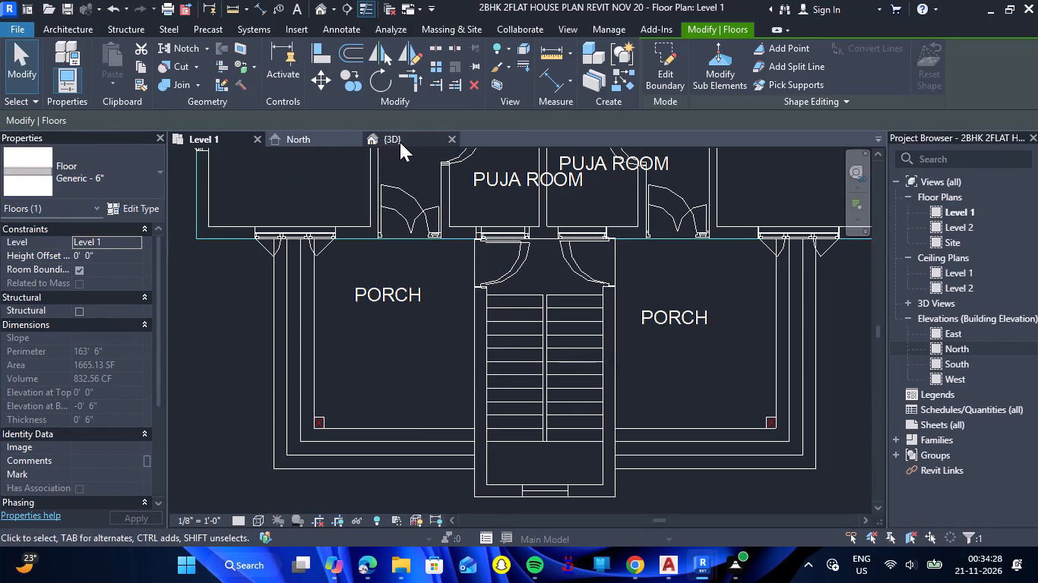
click(400, 140)
scroll(451, 361, up, 6)
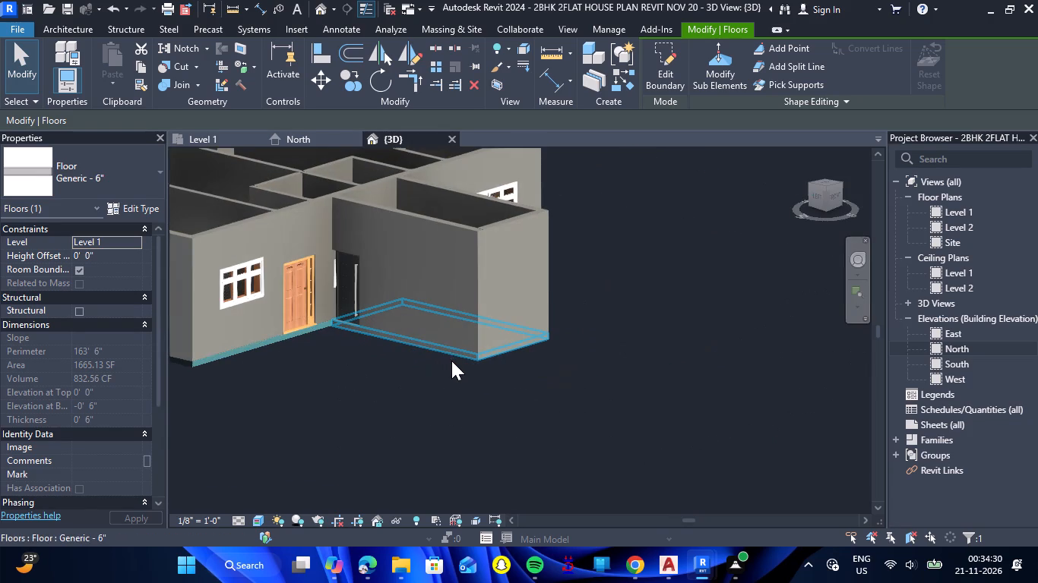
click(473, 391)
click(476, 358)
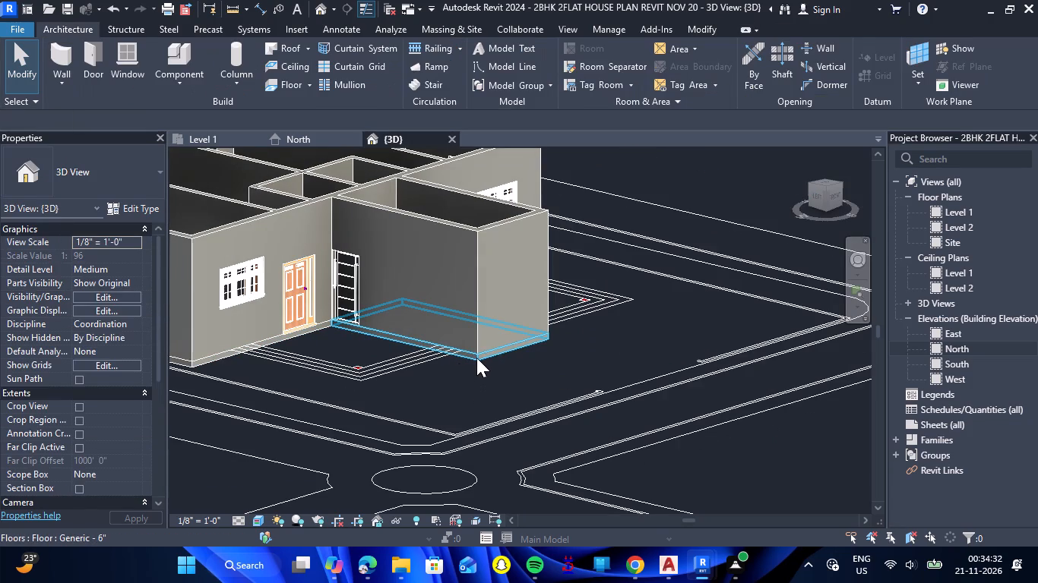
key(Delete)
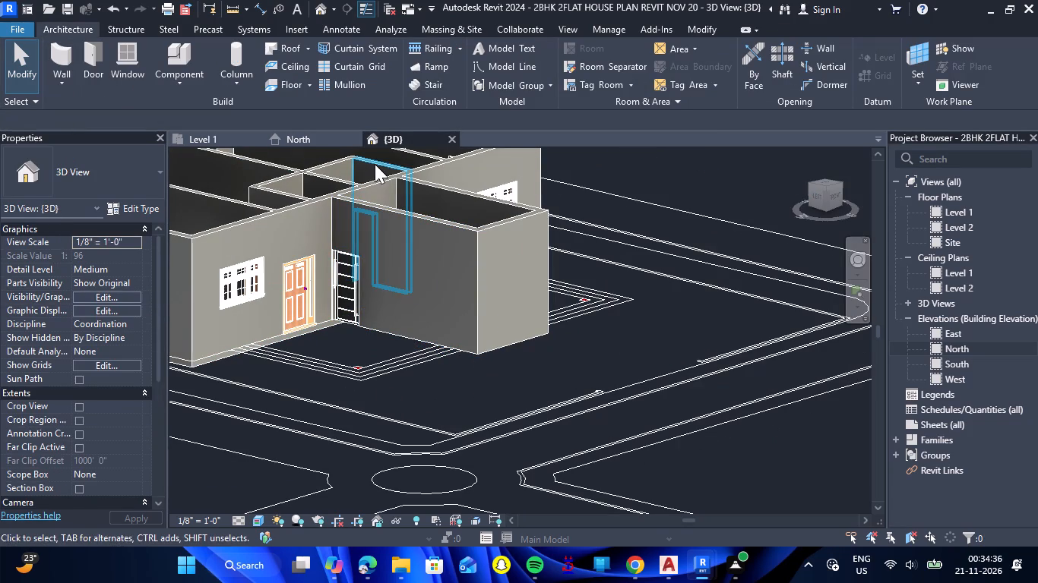
Open the main floor's boundary for editing and, on Level 1, add the left porch's innermost side and front CAD edges as boundary lines.
double_click(232, 355)
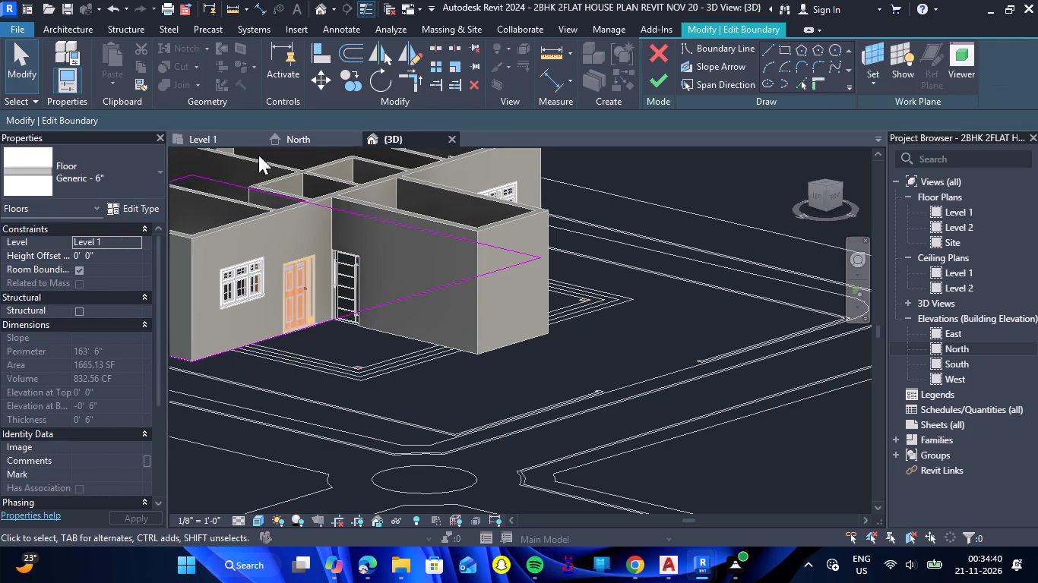
click(210, 144)
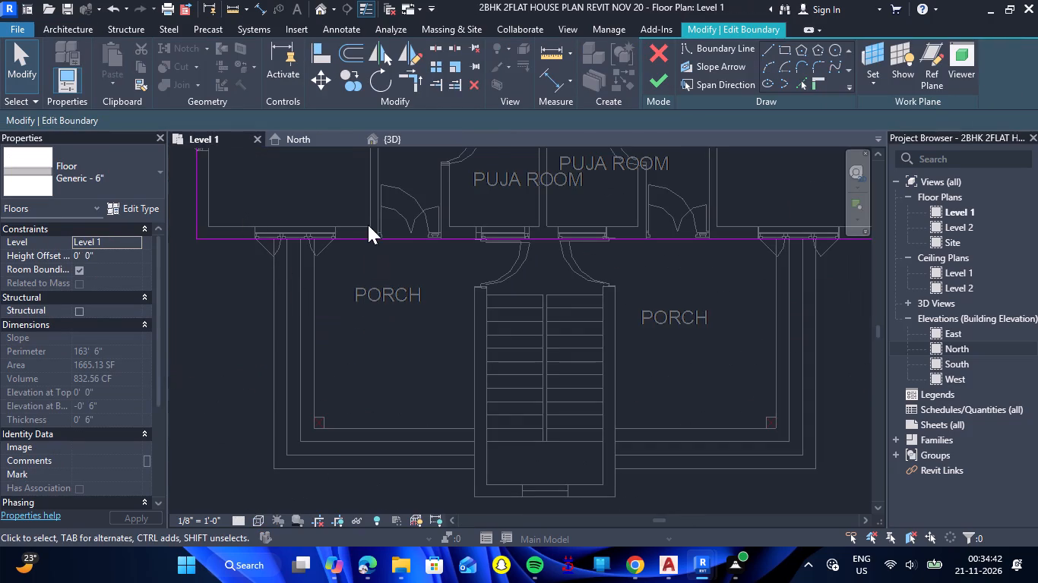
scroll(340, 230, up, 3)
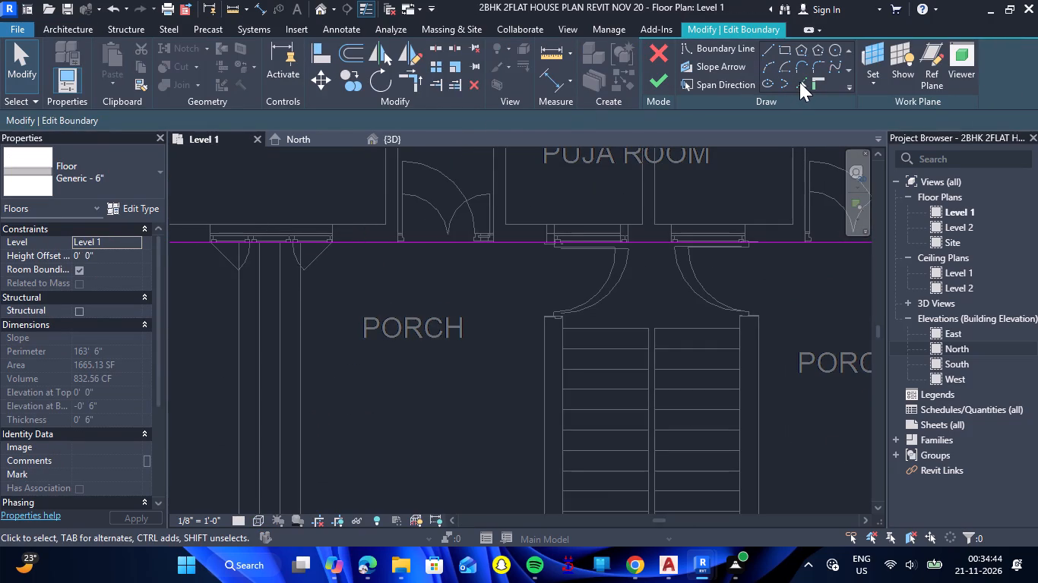
click(799, 82)
click(302, 348)
scroll(315, 263, down, 6)
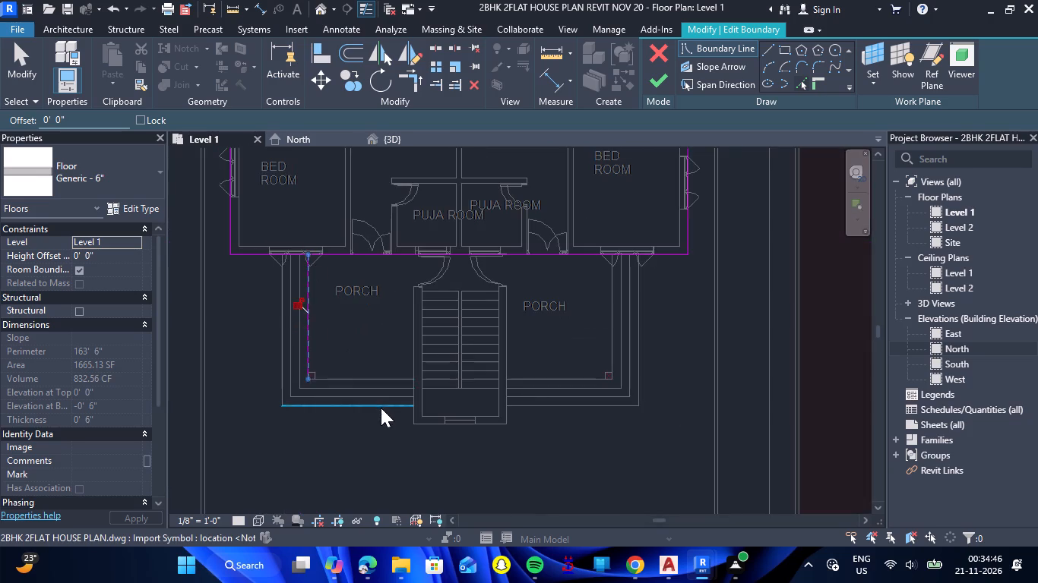
scroll(381, 383, up, 4)
click(381, 380)
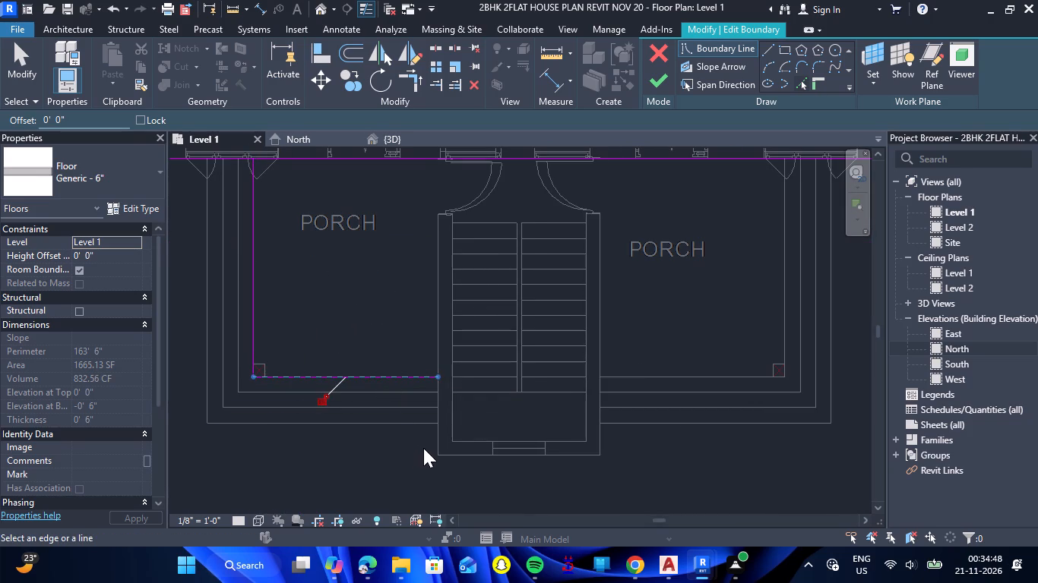
Add boundary lines along the staircase walls' outer left, front and right faces and the right porch's innermost front and side edges.
click(434, 443)
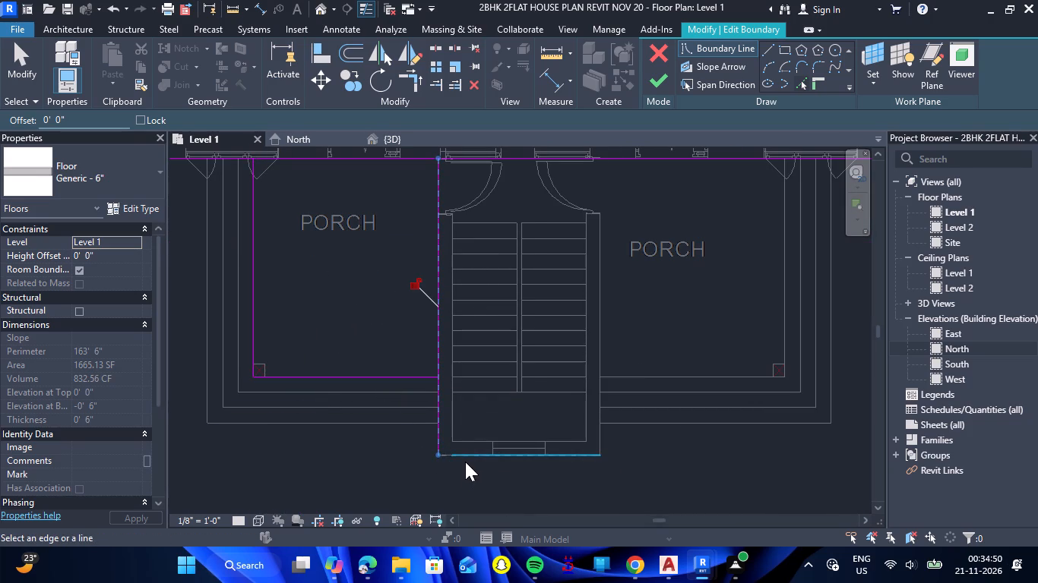
click(465, 462)
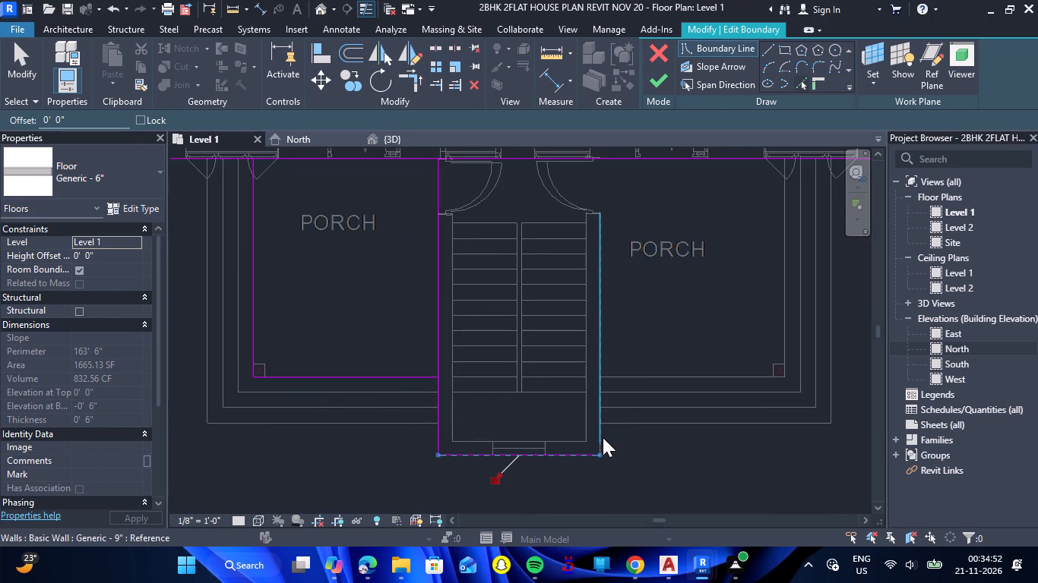
click(603, 437)
click(622, 380)
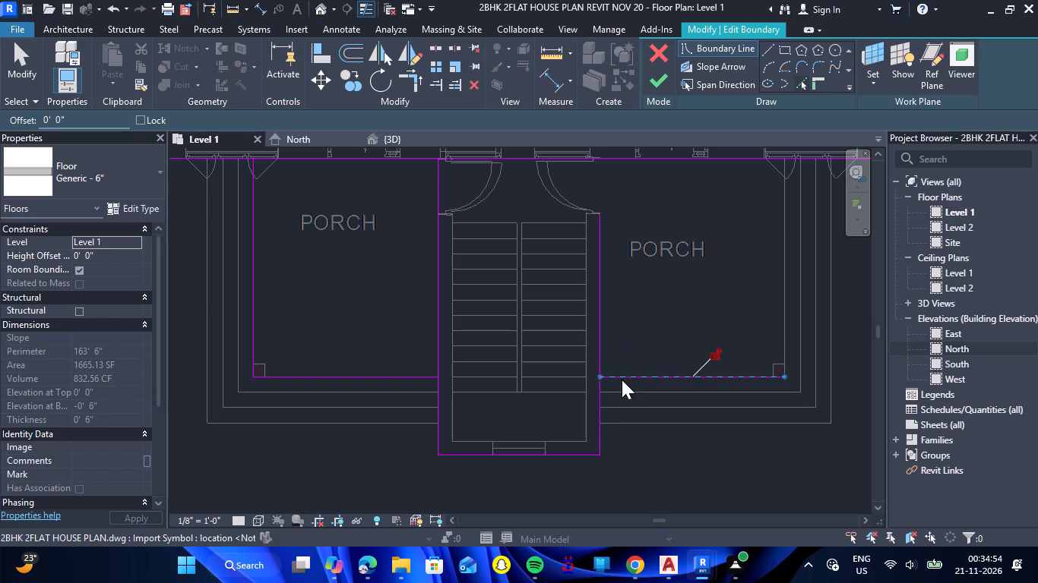
click(786, 302)
Trim the right porch's front edge to the staircase's right side and its outer side to the front wall line, unjoining the conflicting elements.
scroll(708, 349, down, 3)
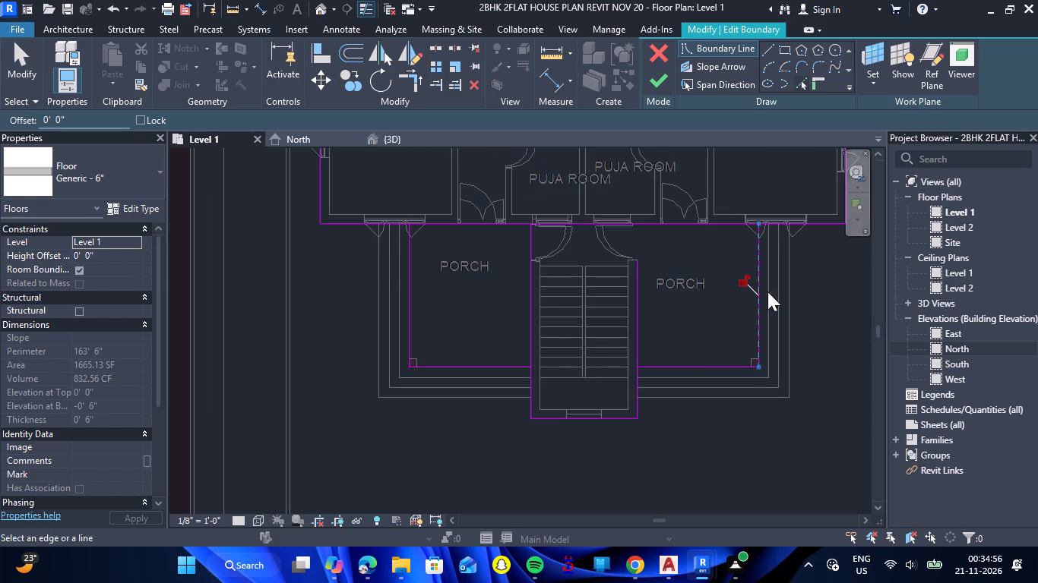
scroll(805, 203, up, 4)
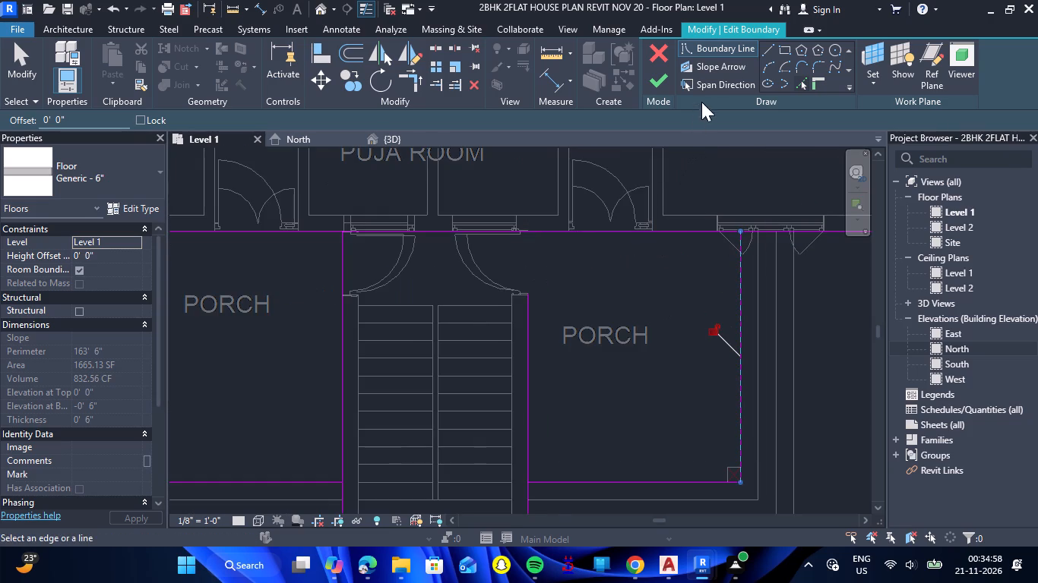
click(420, 82)
scroll(710, 288, down, 1)
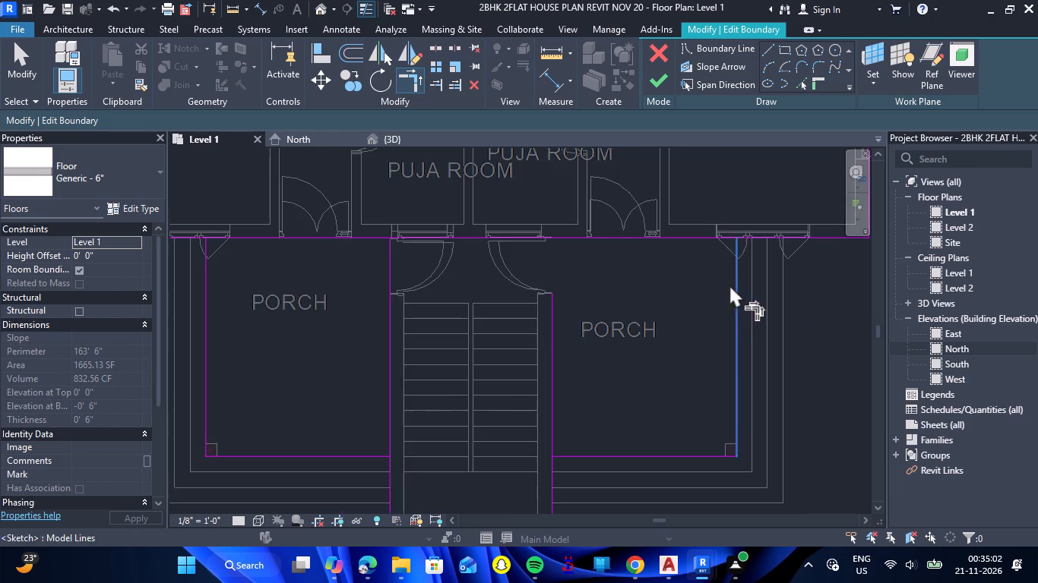
click(555, 463)
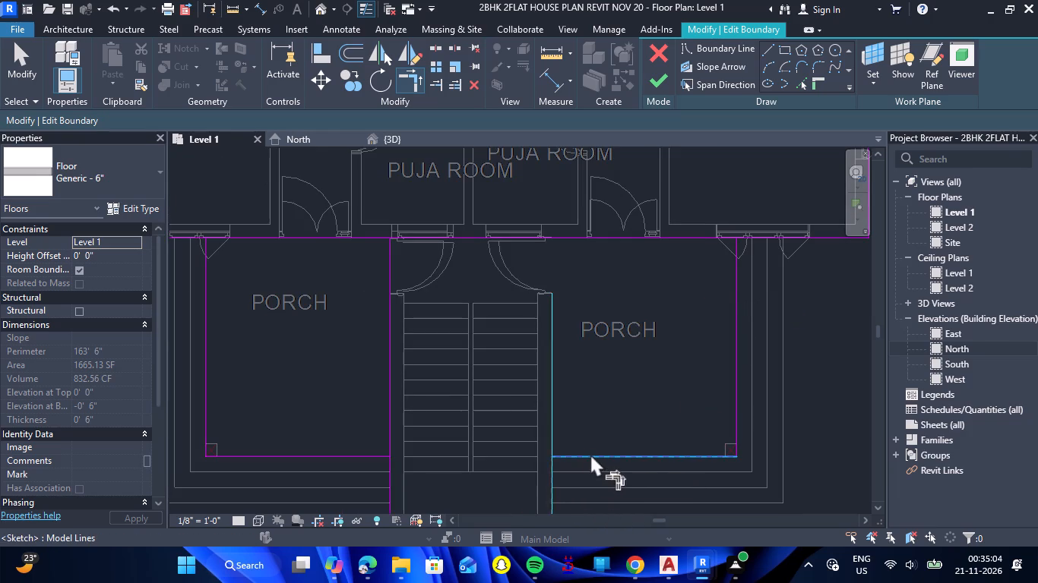
click(590, 454)
click(730, 285)
click(828, 238)
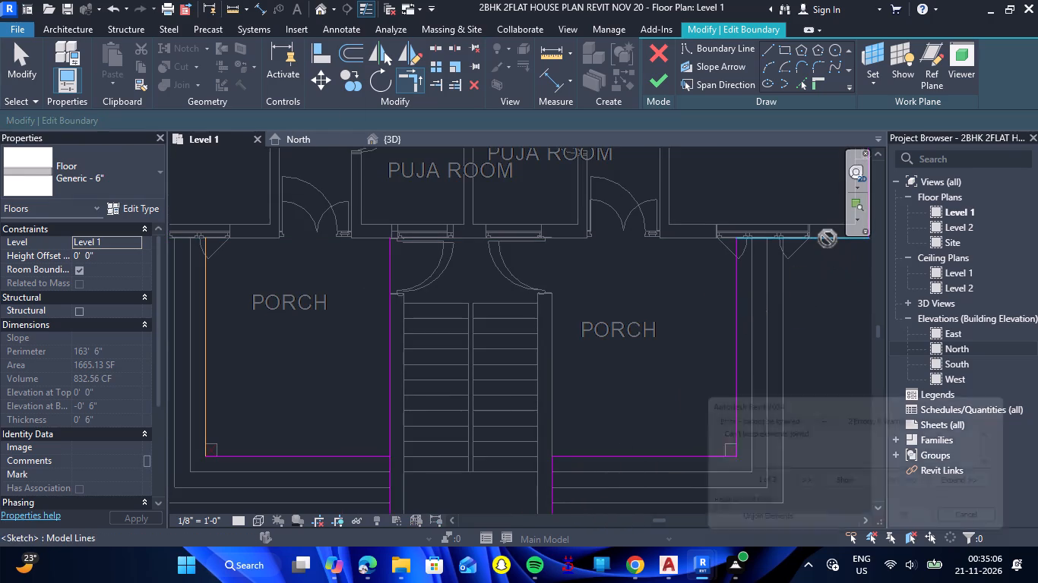
click(783, 522)
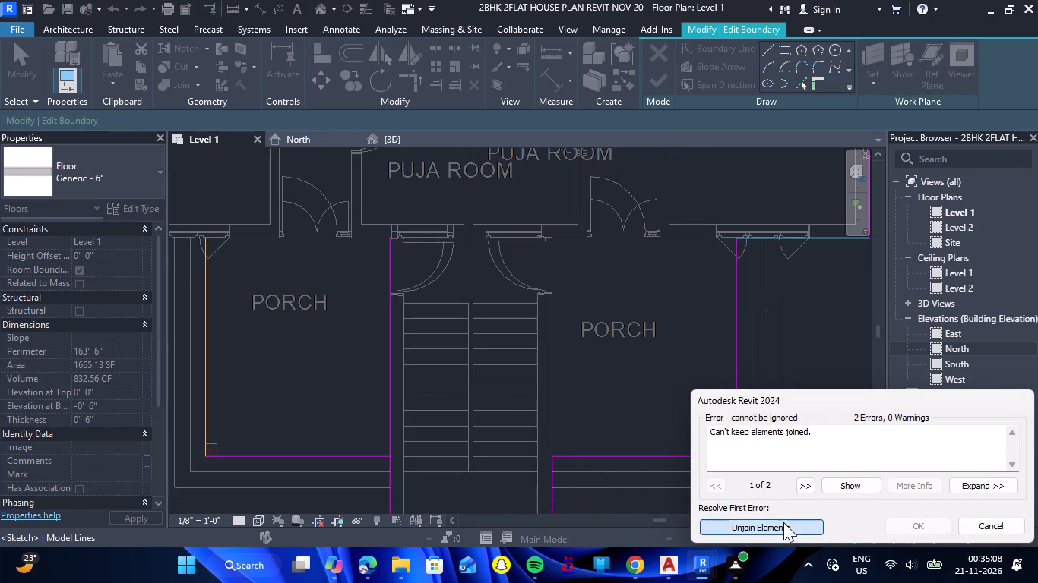
Pick the front wall's outer face again as a boundary line to restore the edge between the left flat's corner and porch.
scroll(646, 313, down, 3)
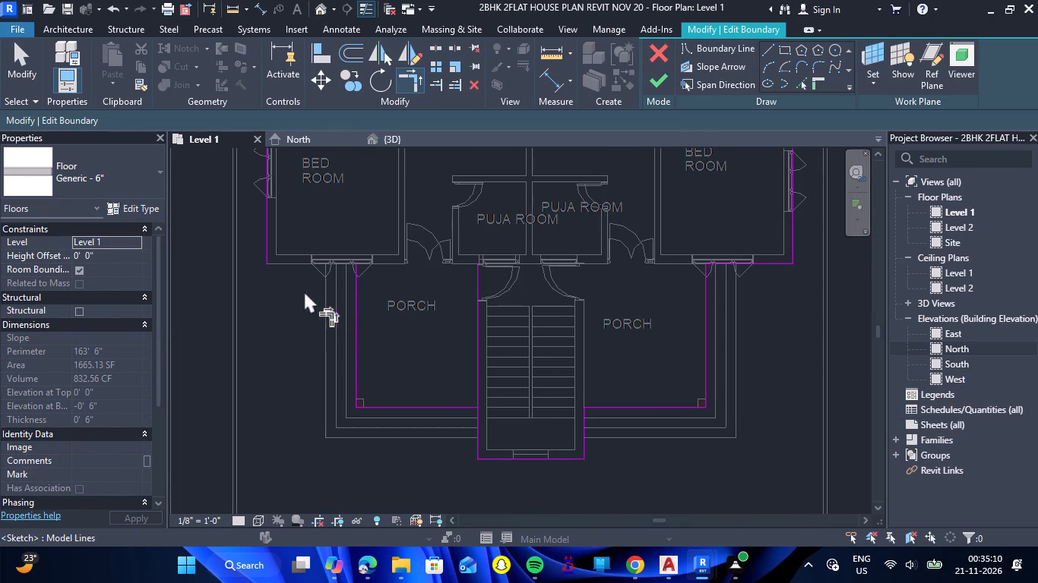
scroll(287, 266, up, 3)
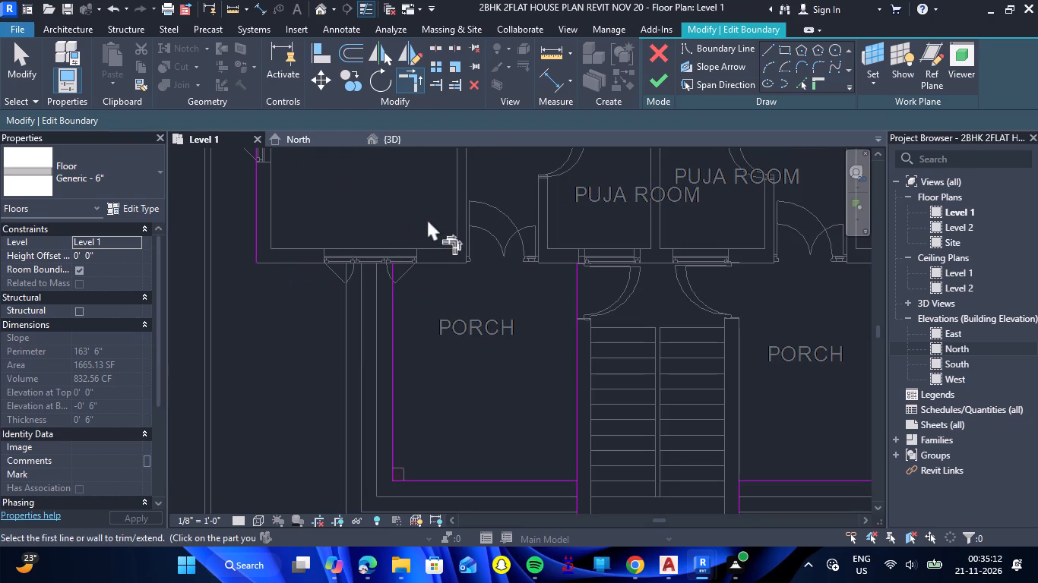
click(391, 339)
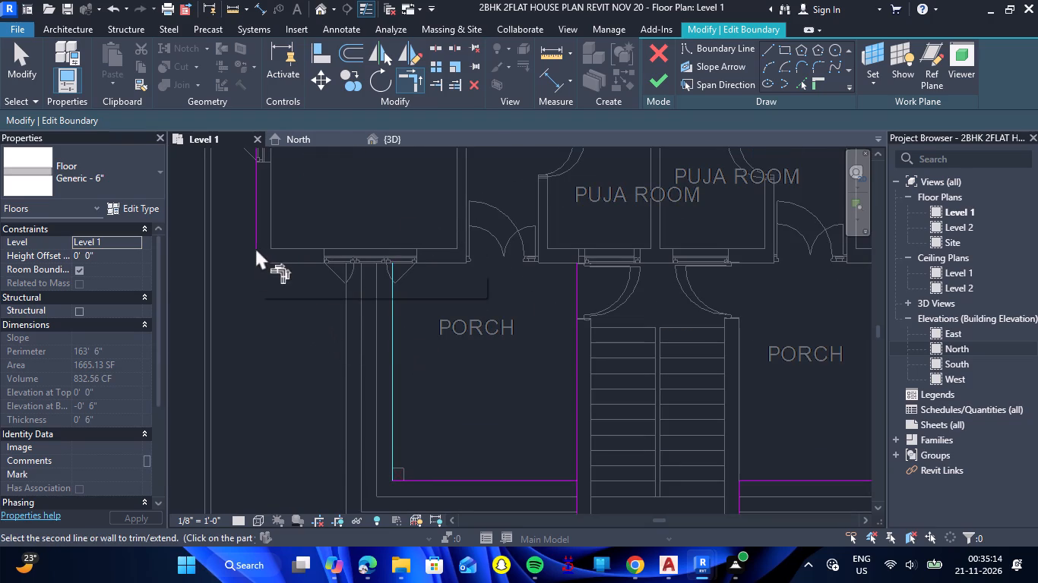
click(806, 87)
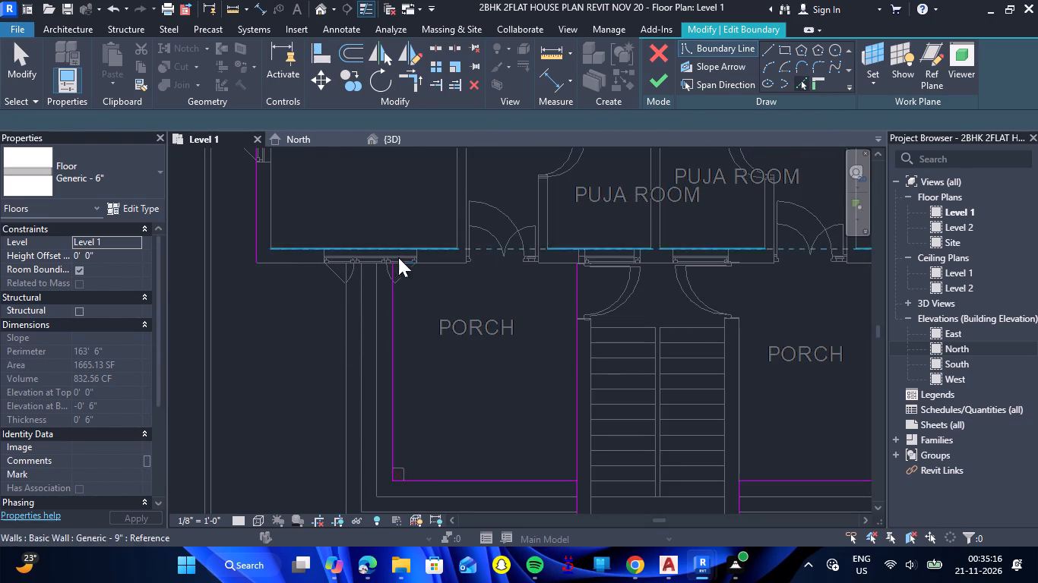
click(294, 266)
scroll(312, 295, down, 3)
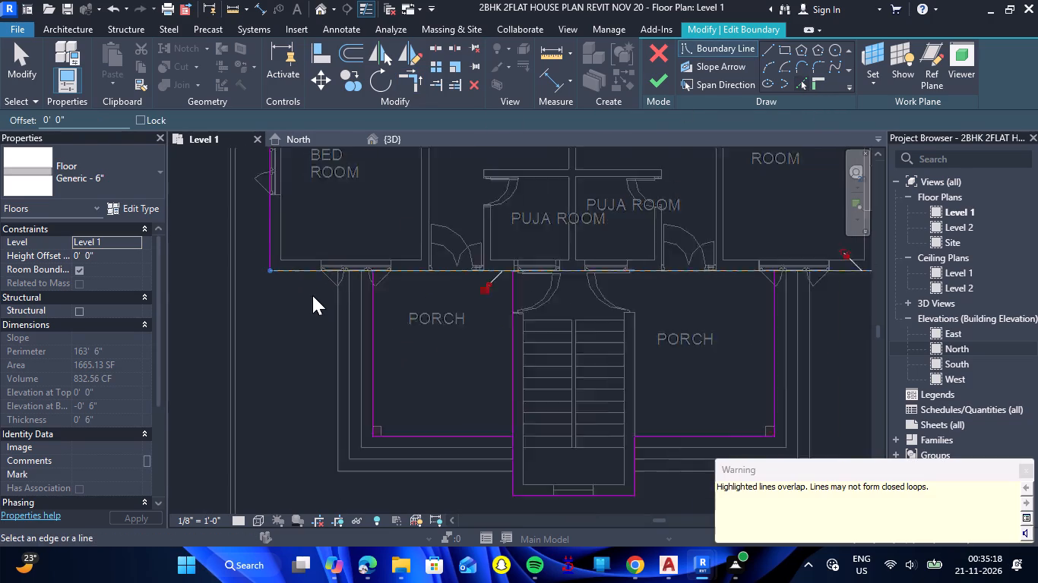
scroll(312, 295, down, 1)
click(1031, 467)
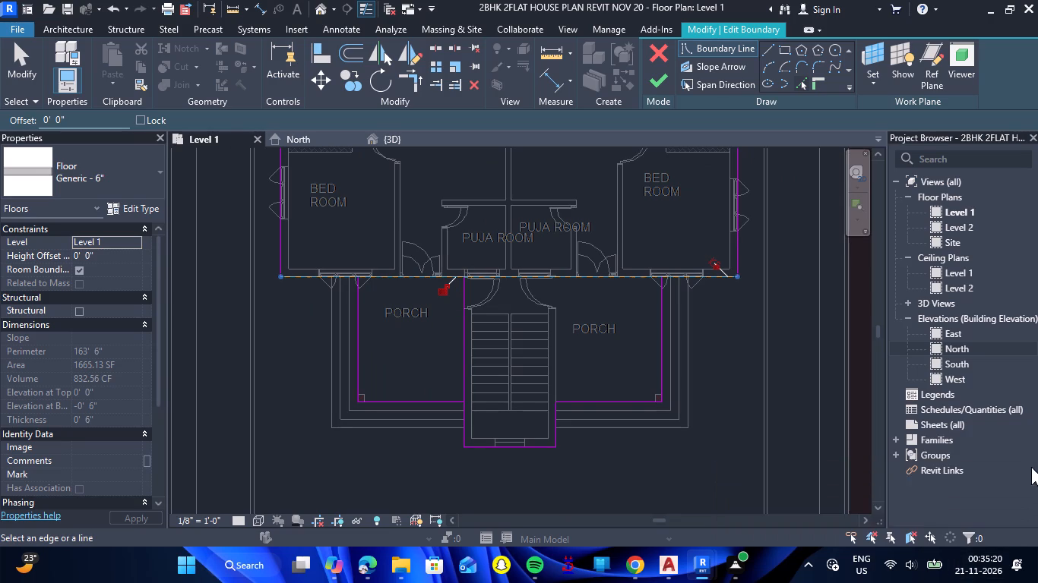
scroll(341, 286, up, 5)
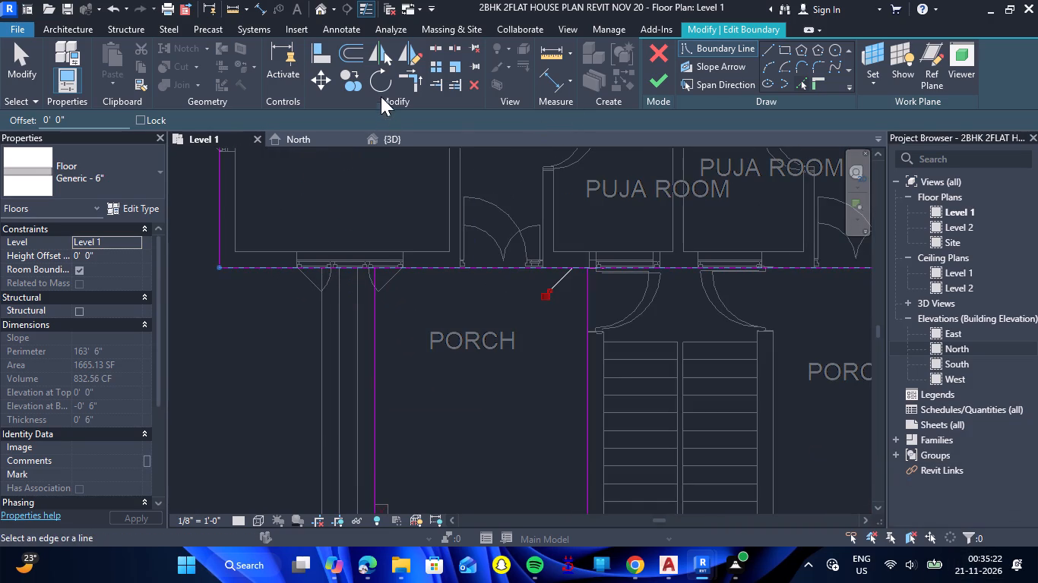
Trim the left porch's outer side to the front wall line and its front edge to the staircase's left side, and finish the floor boundary.
click(407, 74)
click(351, 262)
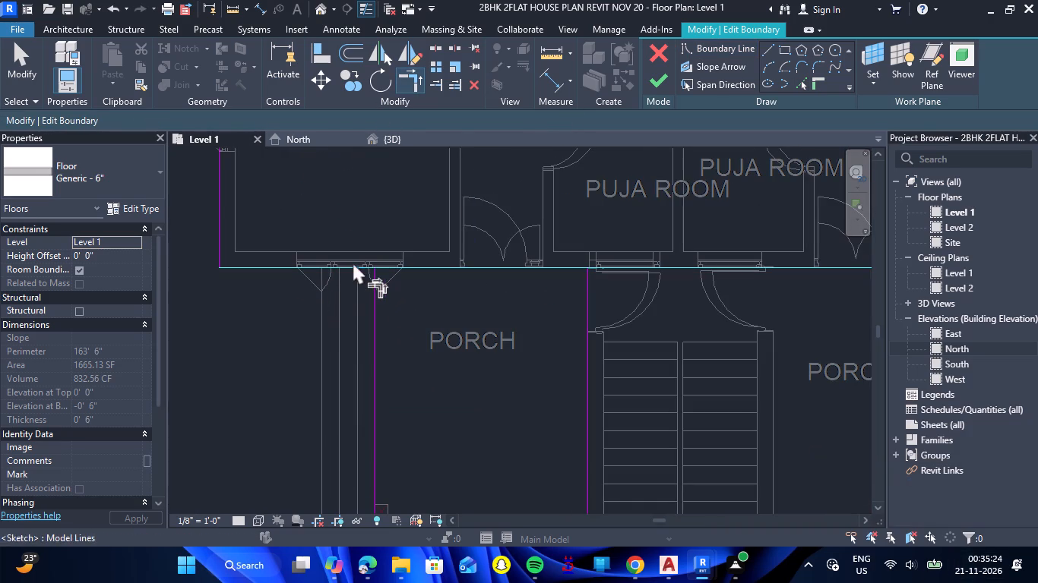
click(370, 332)
scroll(392, 330, down, 4)
click(787, 525)
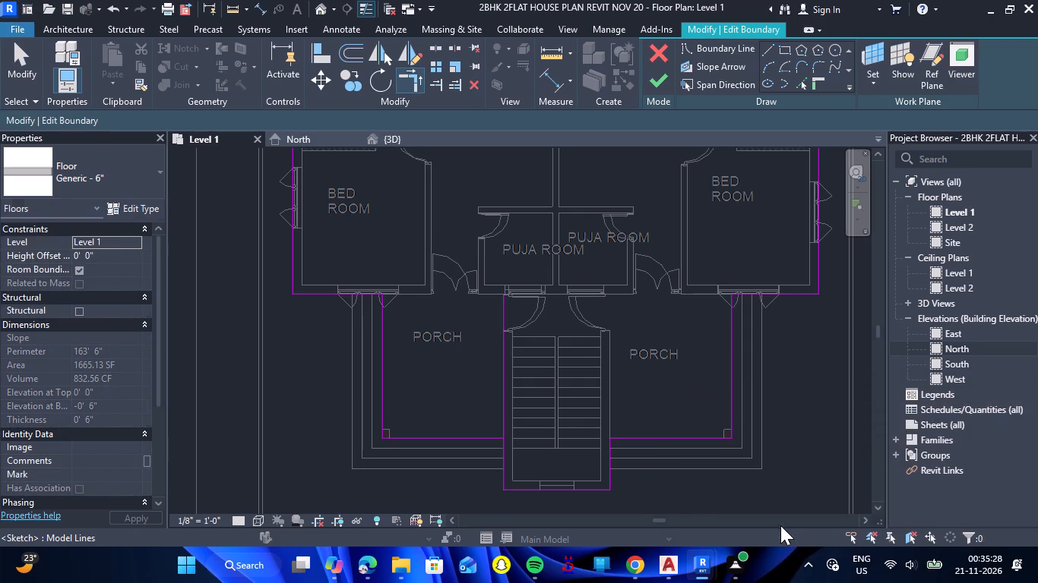
scroll(483, 433, up, 1)
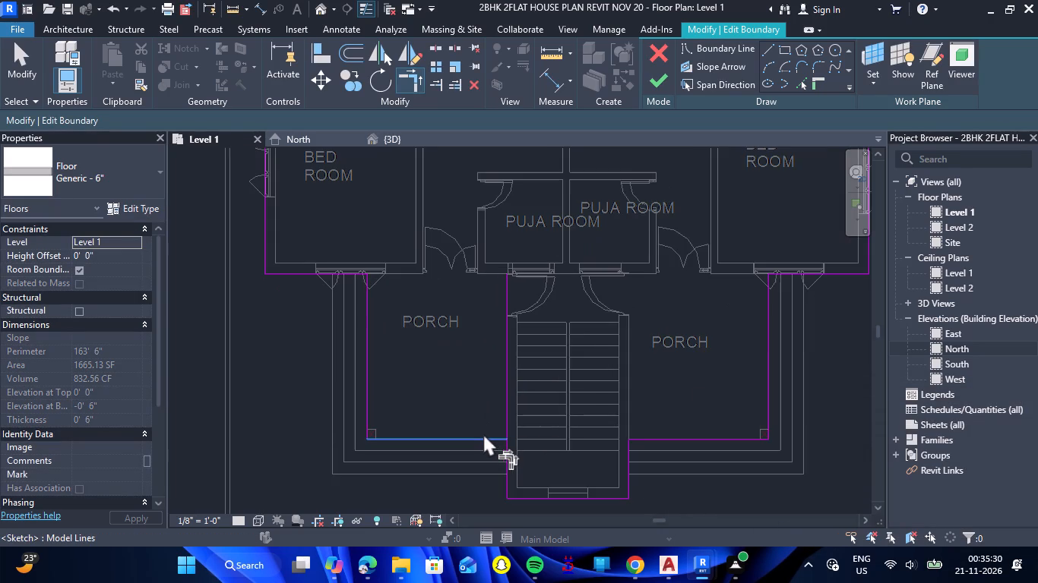
click(483, 437)
click(505, 449)
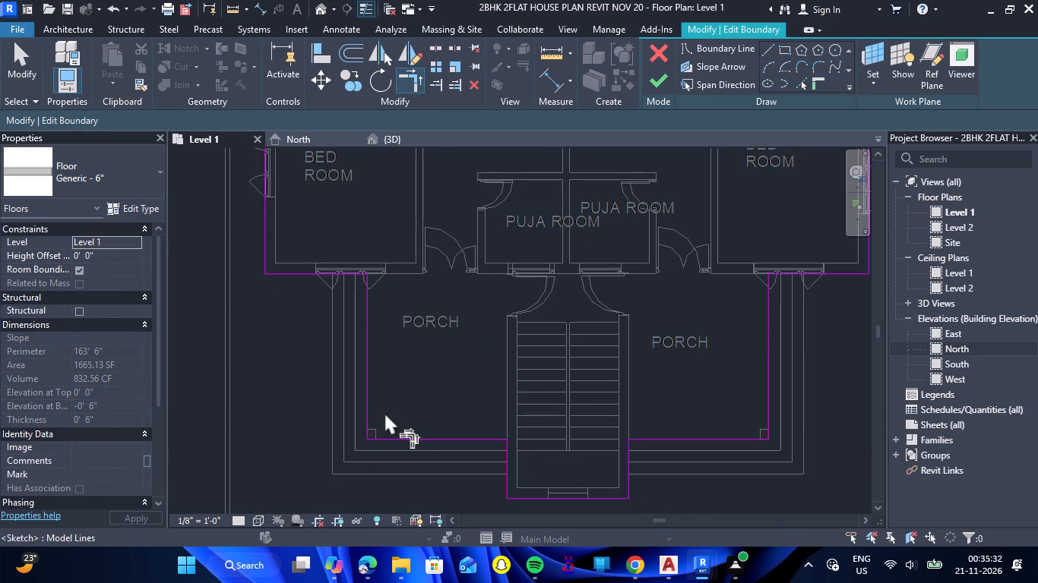
scroll(399, 363, down, 3)
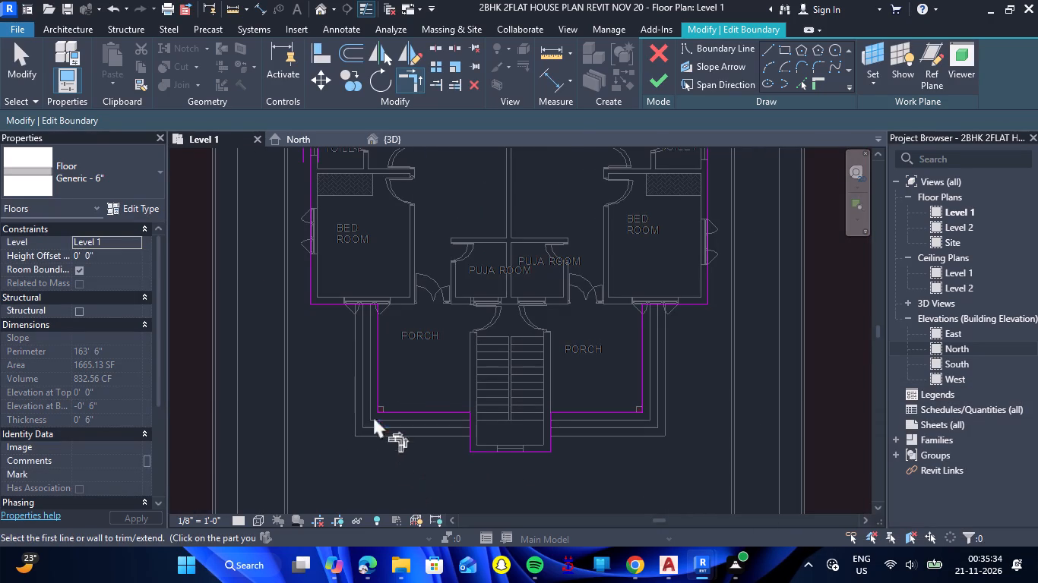
click(655, 87)
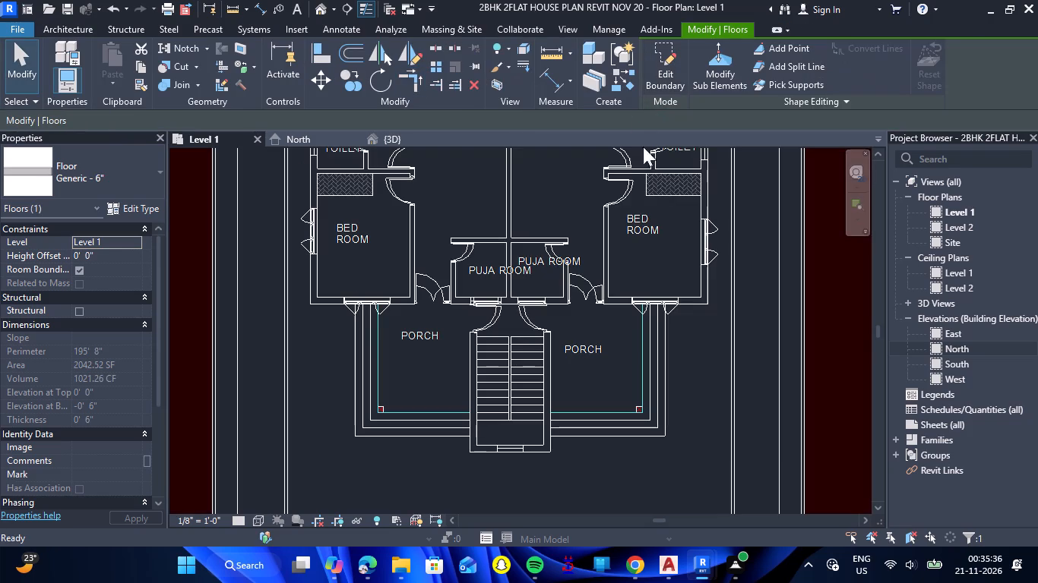
click(694, 345)
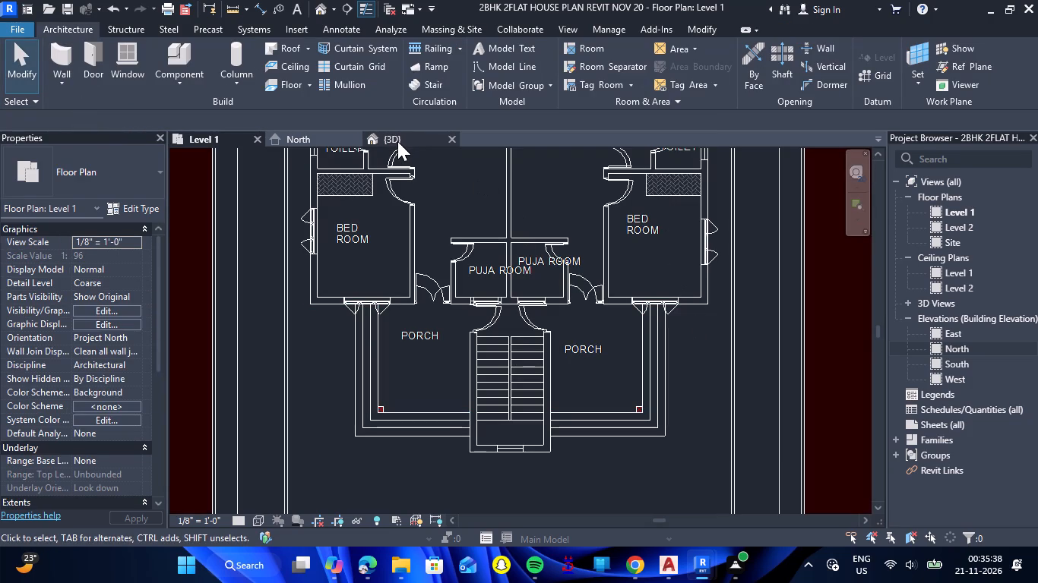
Examine the extended floor around the porches, the staircase and inside the rooms in the 3D view.
click(397, 141)
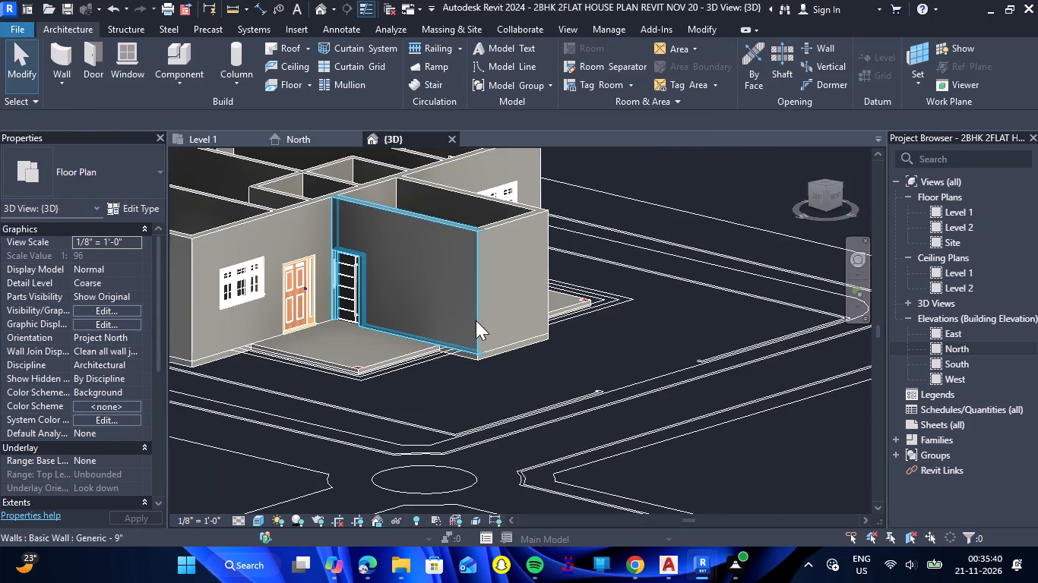
scroll(296, 373, up, 5)
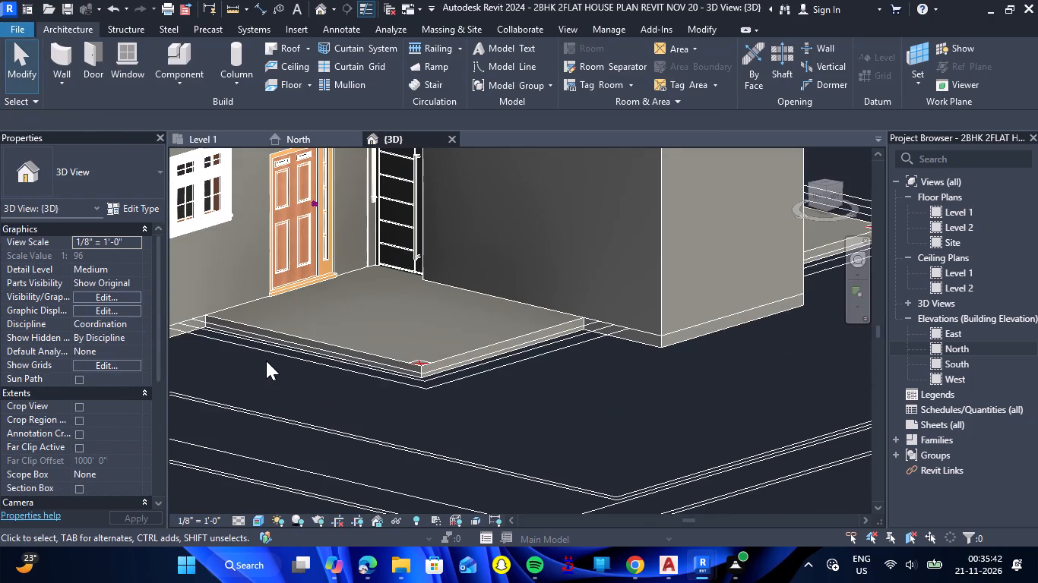
scroll(266, 361, down, 6)
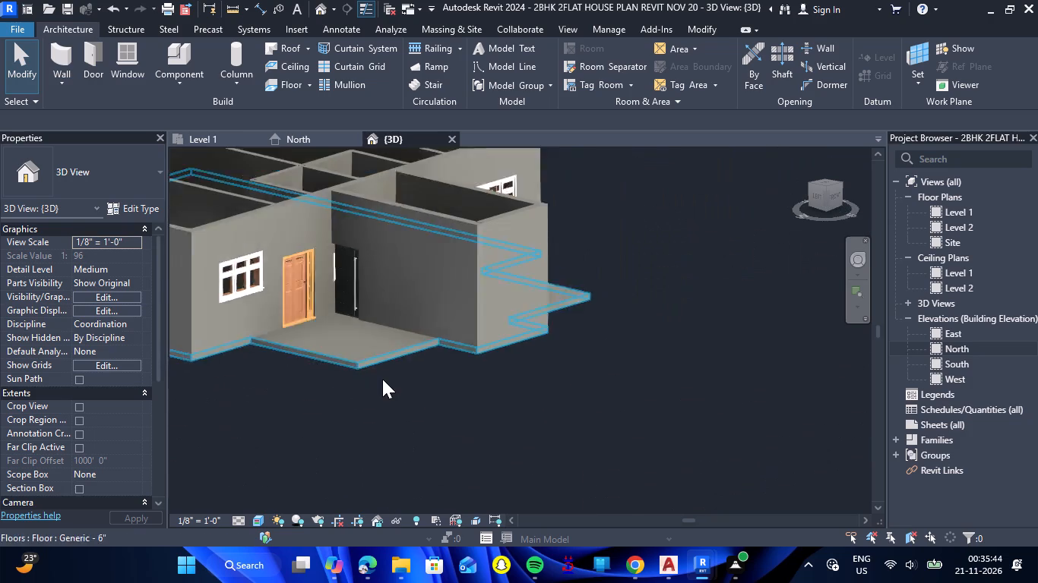
scroll(382, 379, down, 7)
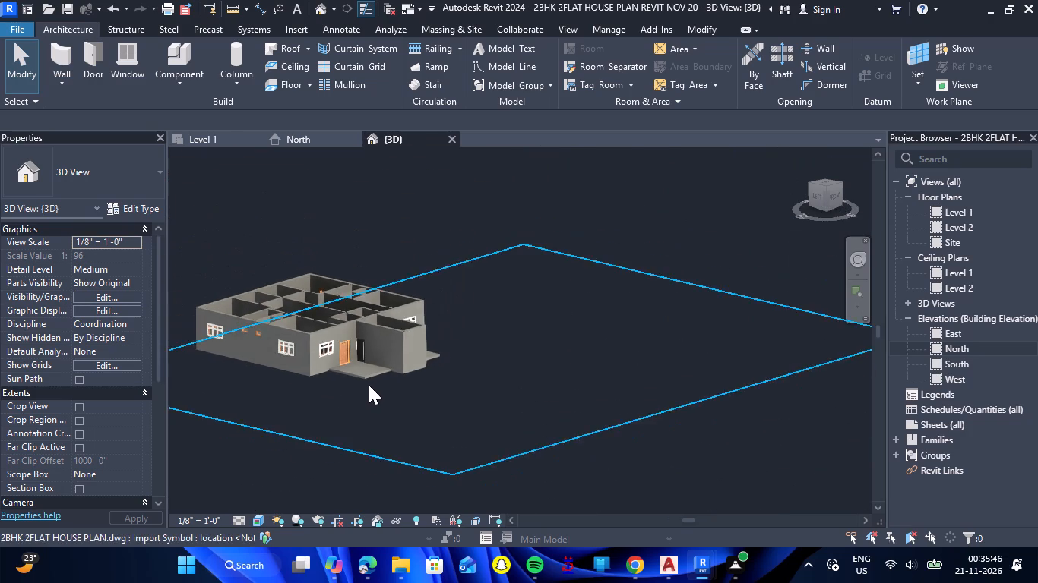
scroll(208, 294, up, 7)
scroll(235, 289, down, 2)
scroll(308, 295, down, 1)
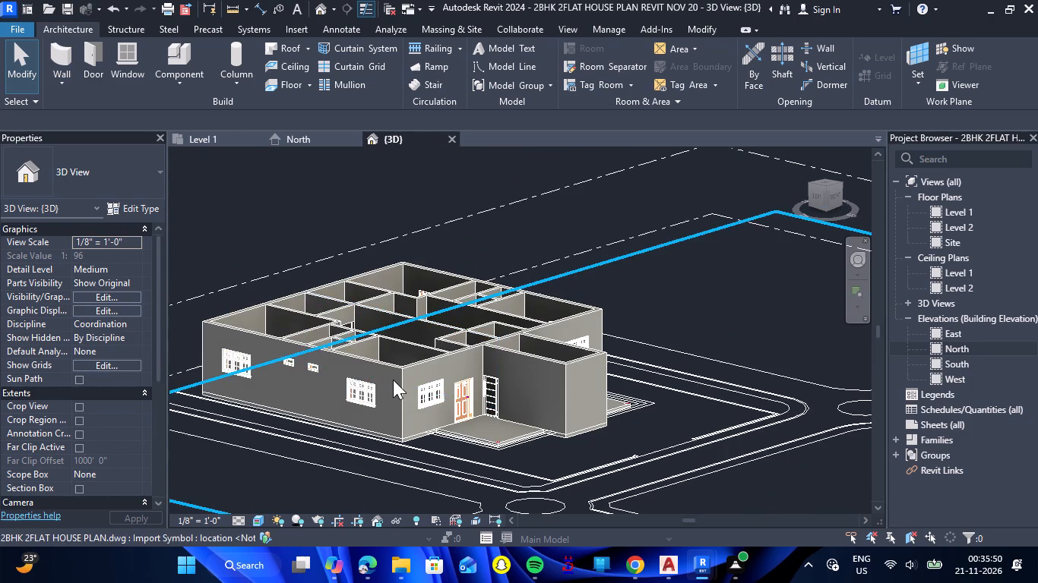
scroll(392, 380, up, 3)
scroll(375, 273, up, 3)
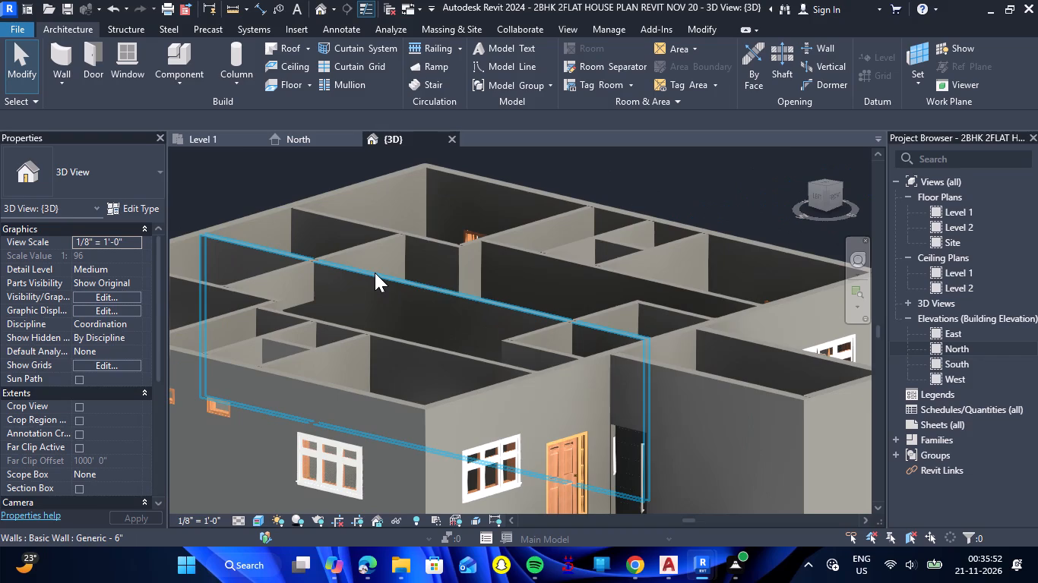
scroll(375, 273, down, 4)
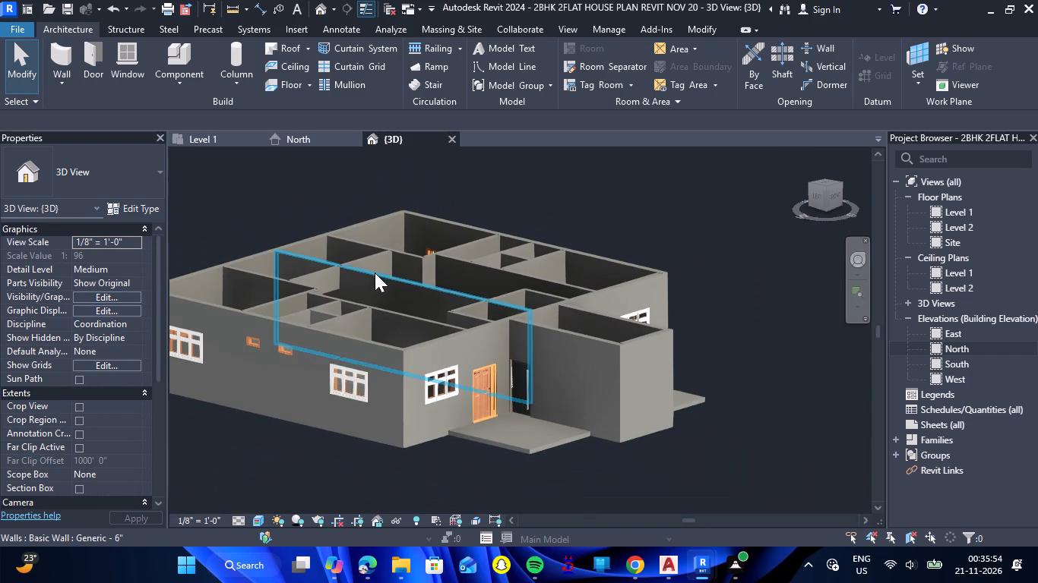
scroll(524, 281, up, 4)
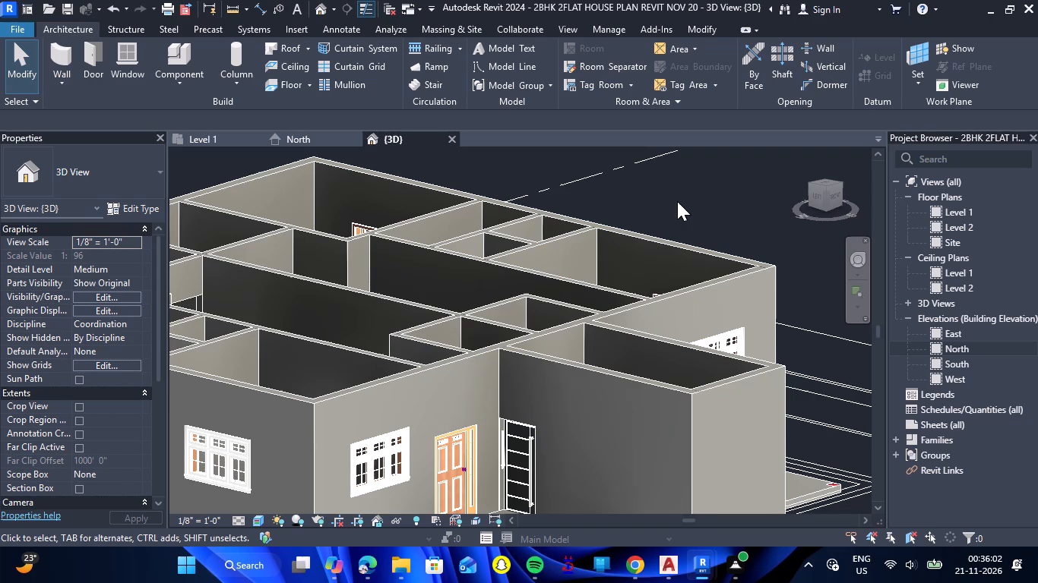
shift+drag(704, 194, 607, 302)
shift+right_drag(704, 194, 607, 302)
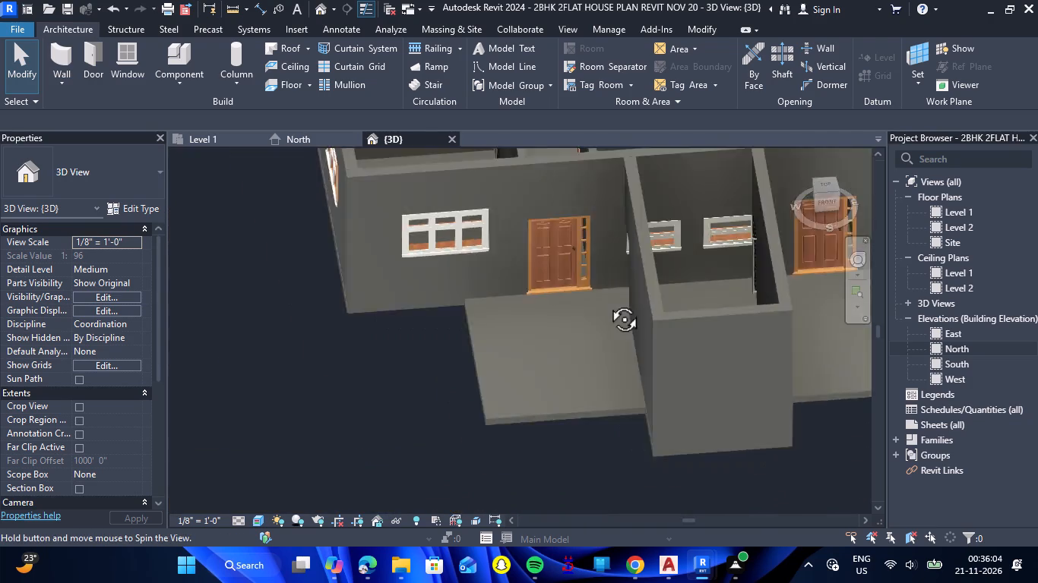
shift+drag(607, 302, 582, 314)
shift+right_drag(607, 302, 582, 314)
scroll(514, 310, down, 10)
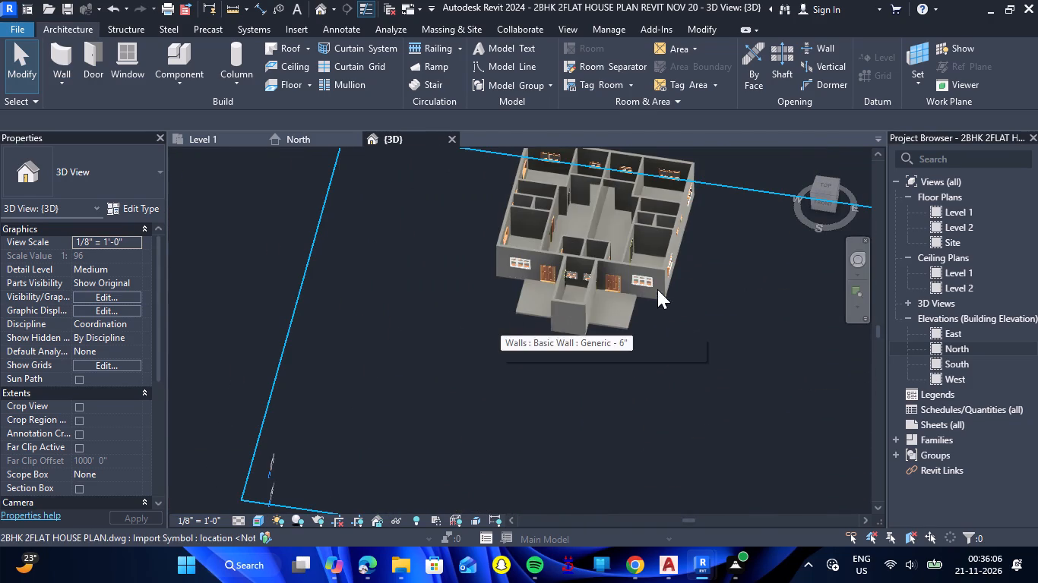
scroll(625, 142, up, 1)
scroll(663, 191, up, 6)
scroll(660, 253, up, 3)
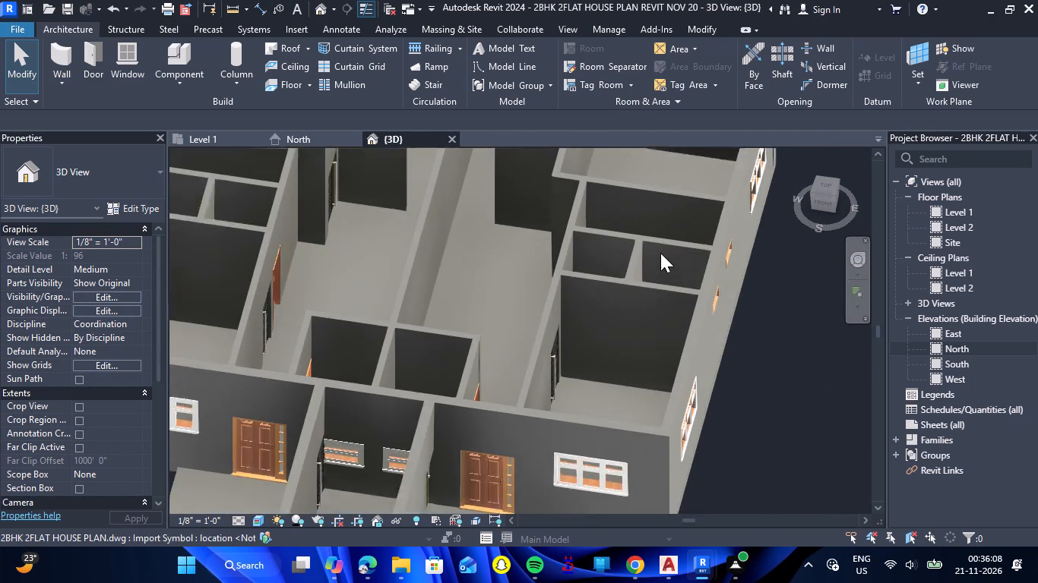
scroll(660, 253, up, 1)
drag(821, 333, 783, 403)
shift+right_drag(821, 333, 783, 403)
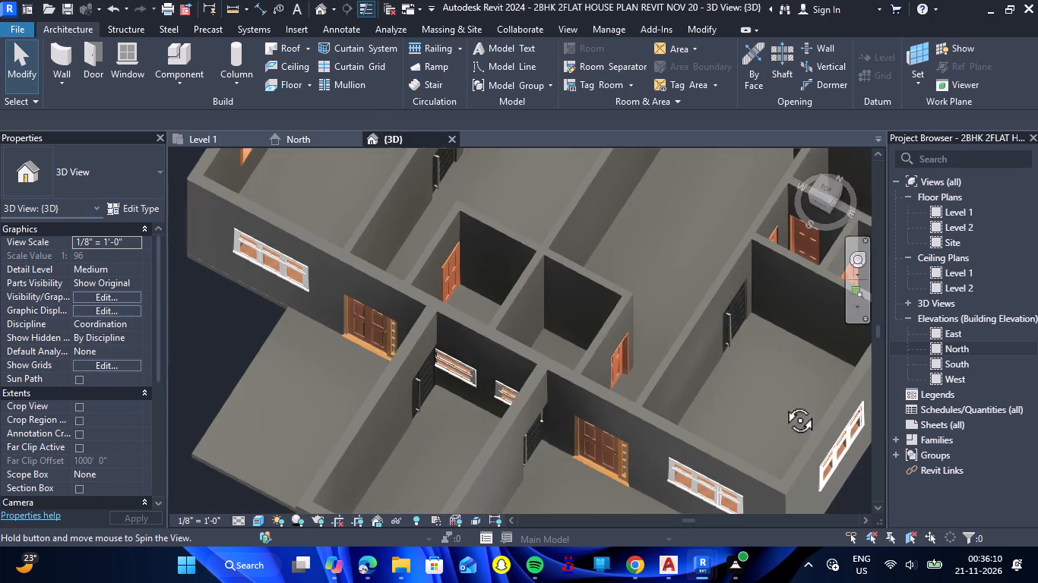
drag(783, 403, 800, 352)
shift+right_drag(783, 403, 800, 352)
scroll(715, 266, down, 3)
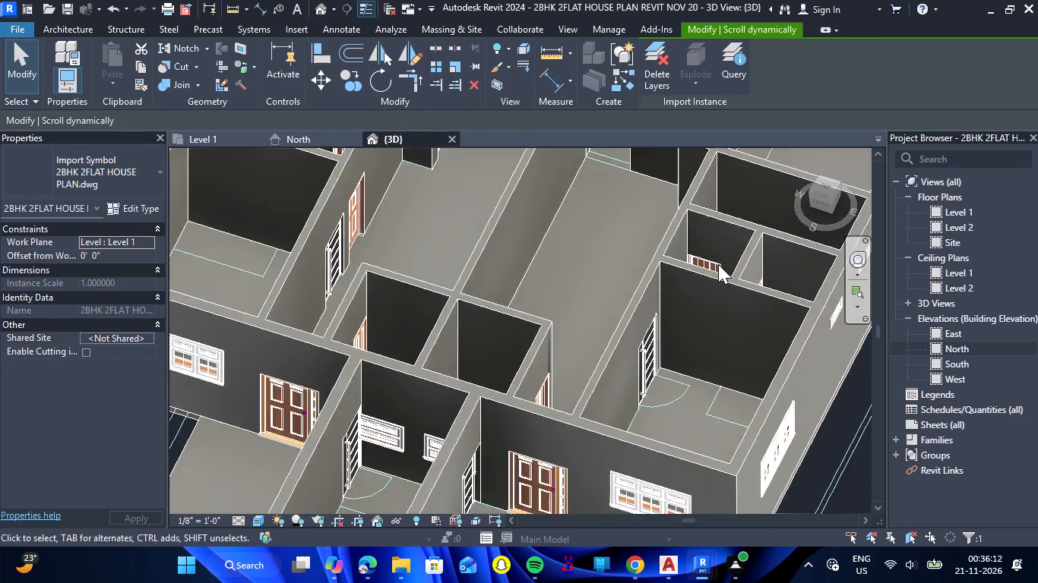
scroll(718, 264, down, 3)
Return to the Level 1 floor plan and look over the layout of both flats and the surrounding site.
click(205, 142)
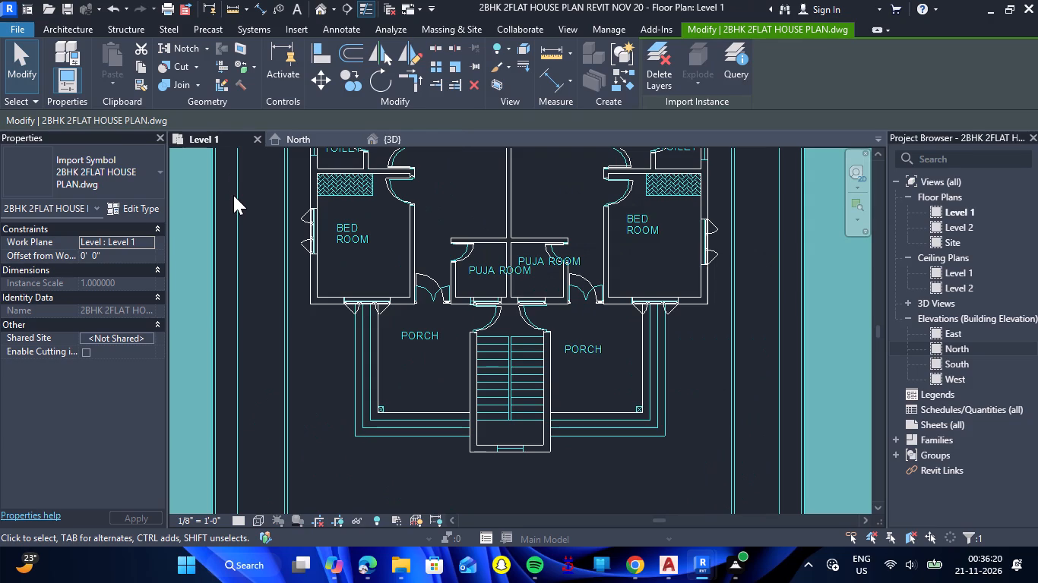
scroll(305, 345, down, 7)
click(645, 317)
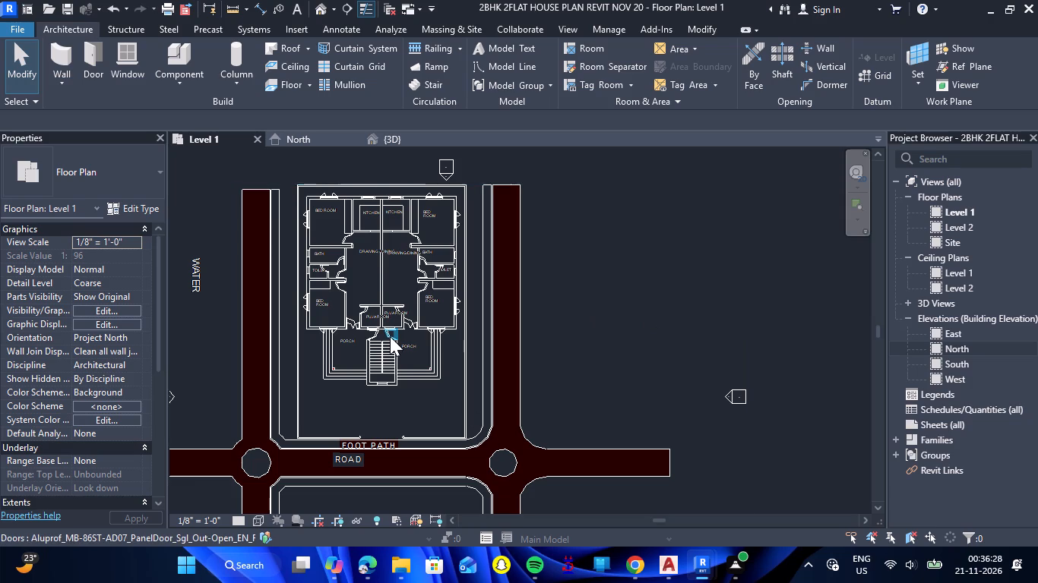
scroll(390, 336, up, 6)
scroll(335, 403, up, 2)
scroll(335, 403, down, 3)
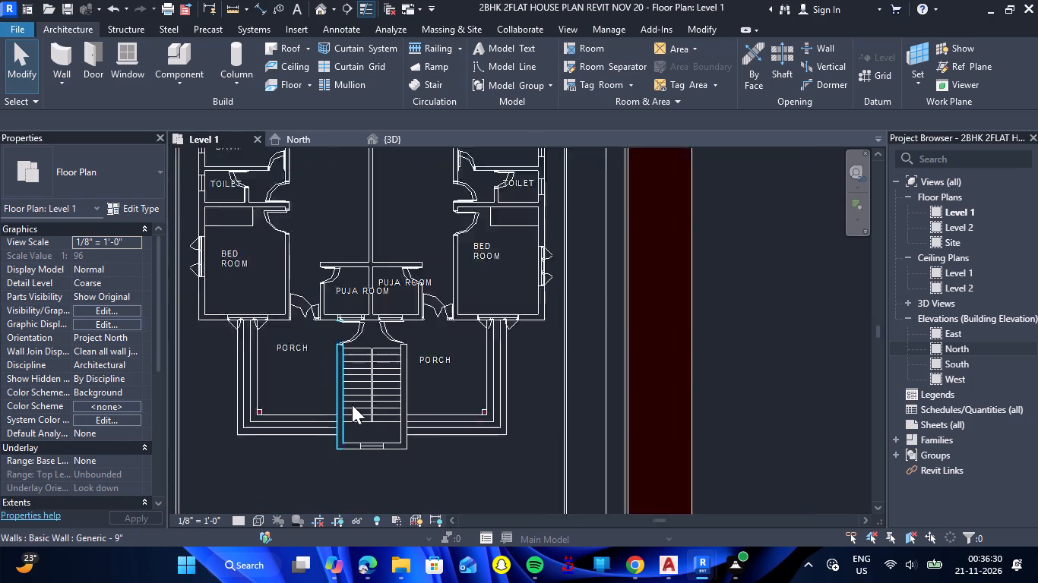
scroll(352, 405, down, 3)
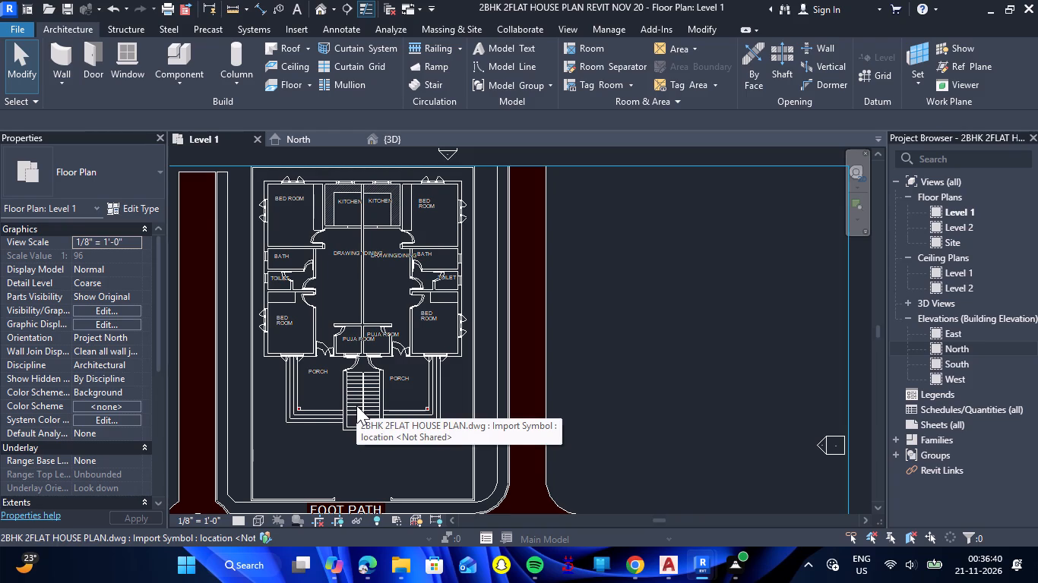
scroll(378, 426, down, 1)
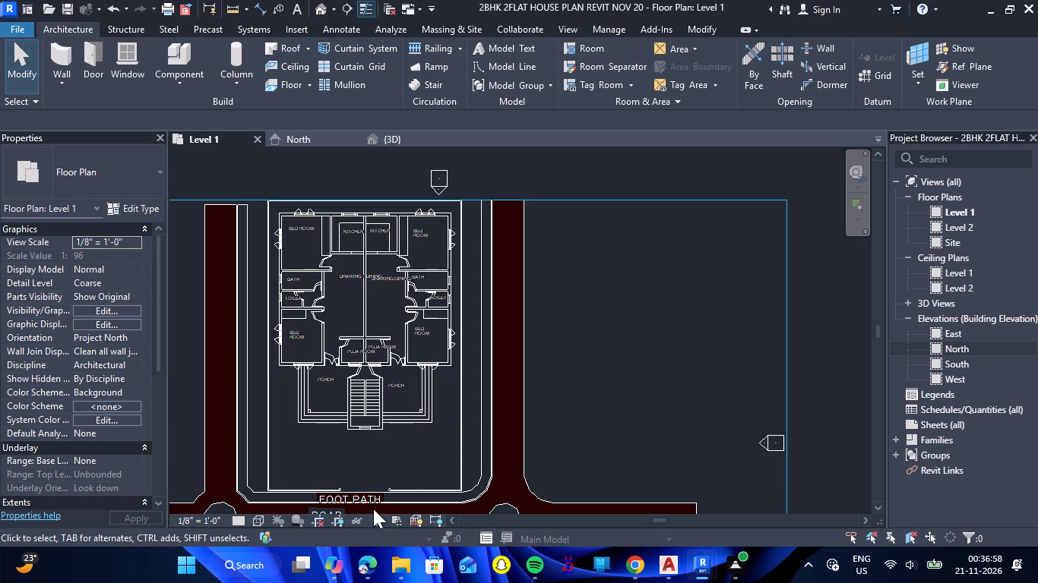
scroll(451, 391, down, 3)
scroll(300, 391, up, 3)
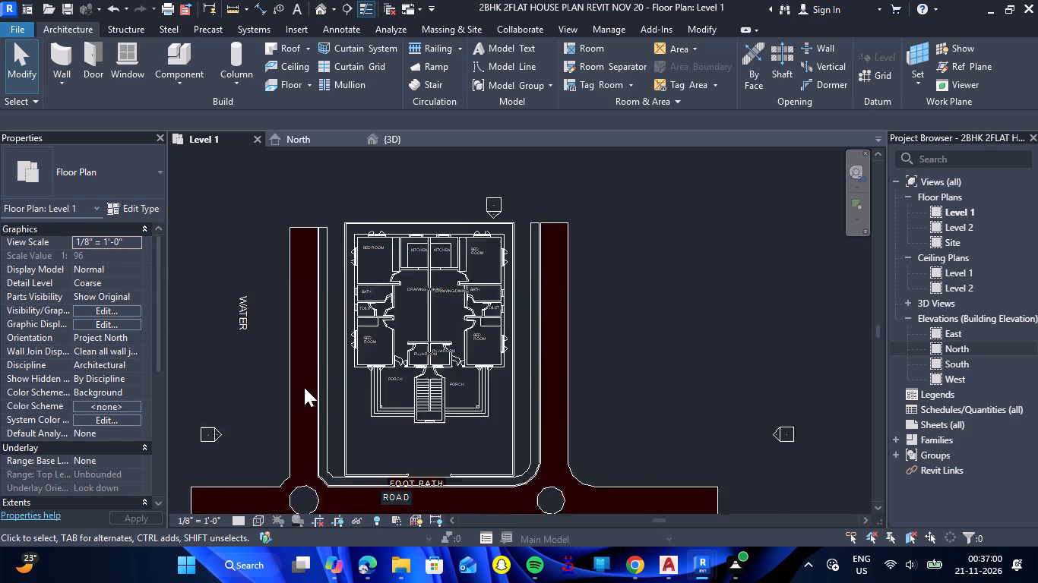
scroll(304, 387, up, 2)
scroll(432, 336, down, 3)
scroll(424, 200, up, 3)
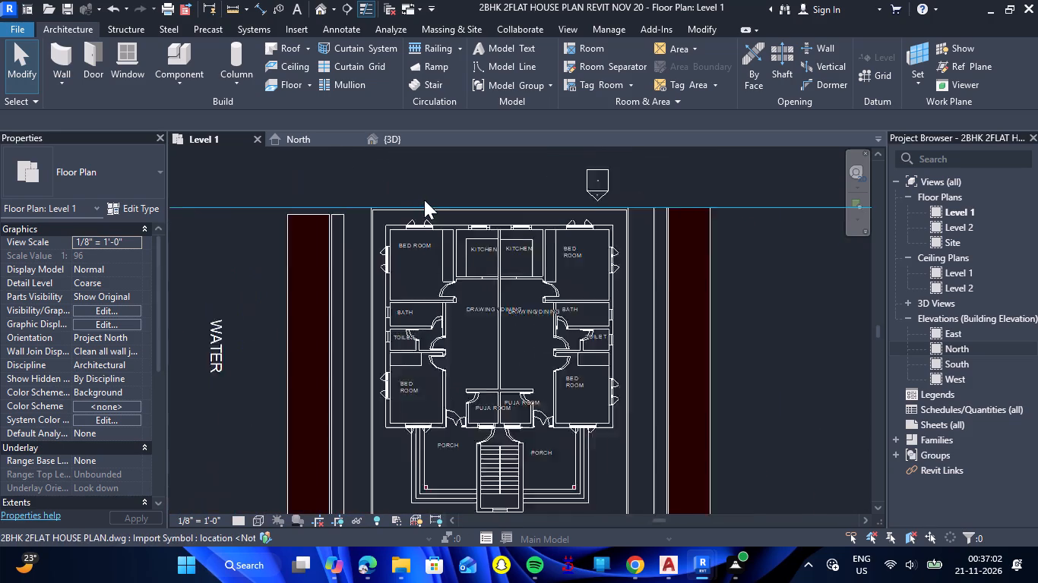
scroll(424, 200, up, 2)
Place automatic 2' x 4' ACT System ceilings in both flats' rear bedrooms, both drawing/dining rooms and the right flat's kitchen.
click(290, 62)
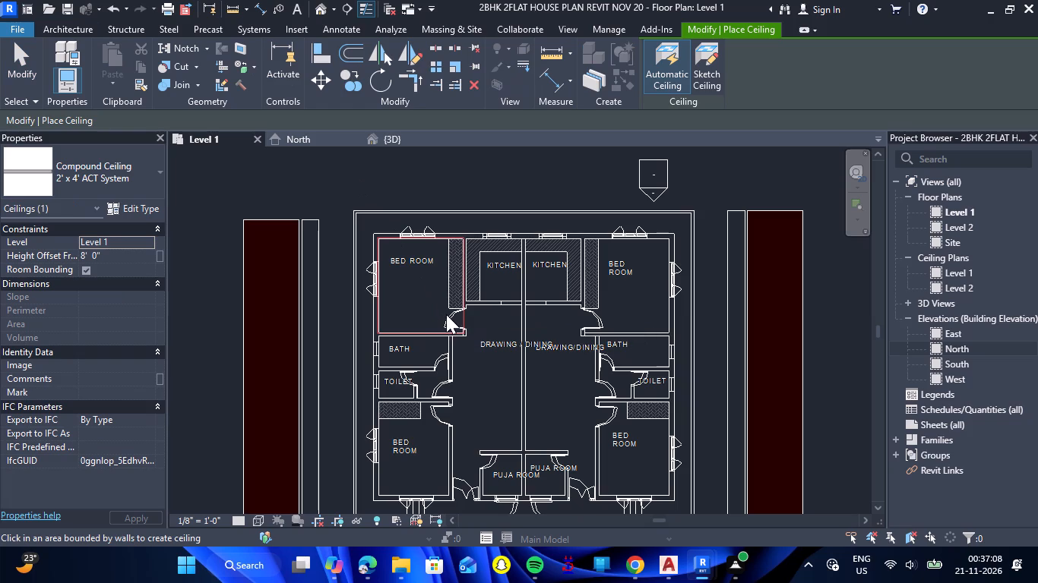
click(429, 314)
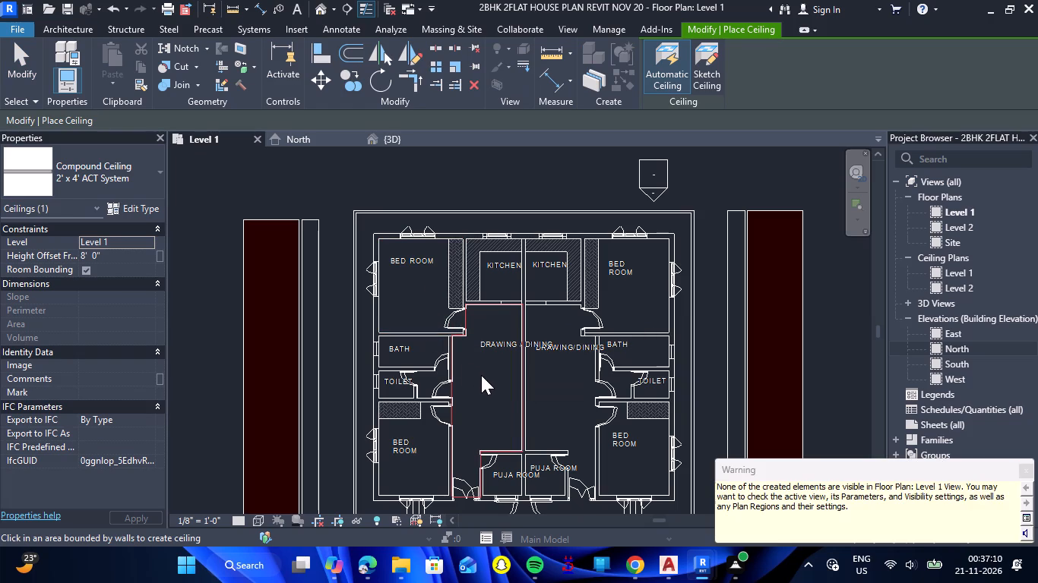
click(481, 375)
click(543, 383)
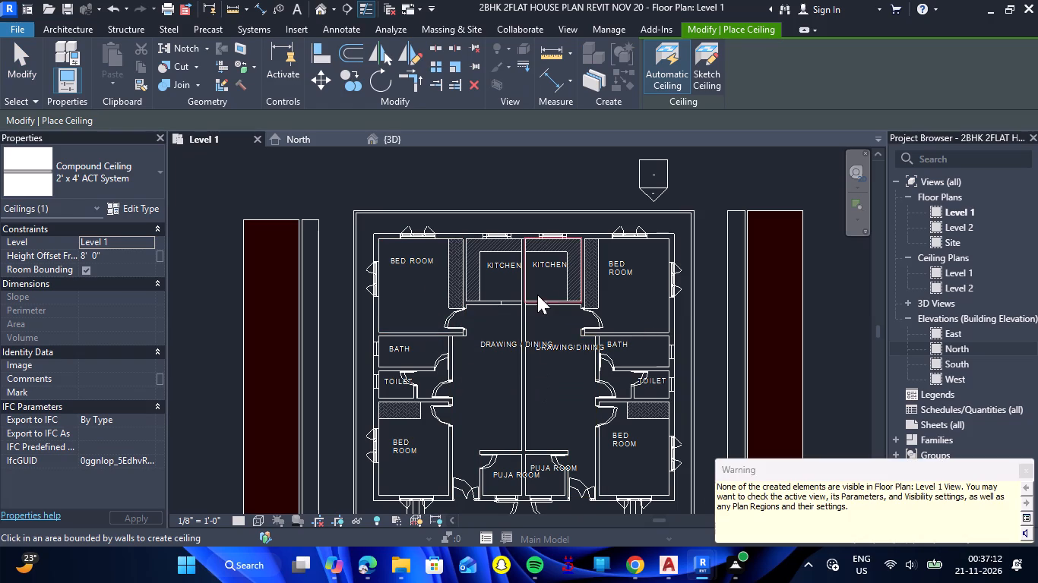
click(540, 288)
click(630, 298)
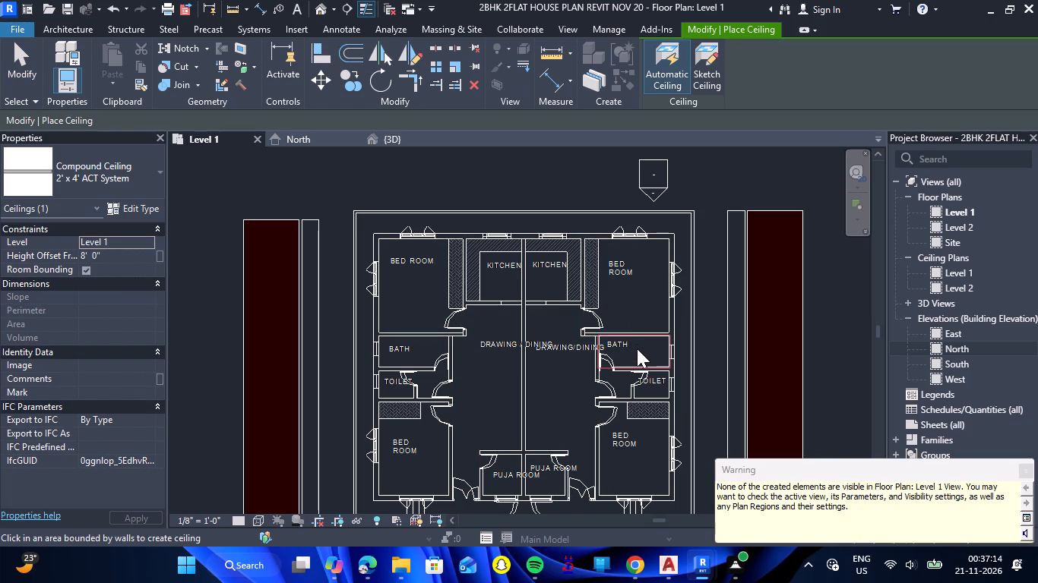
Place automatic 2' x 4' ACT System ceilings in both flats' baths, toilets, small passages beside the toilets, front bedrooms and puja rooms.
click(637, 348)
click(622, 381)
click(645, 380)
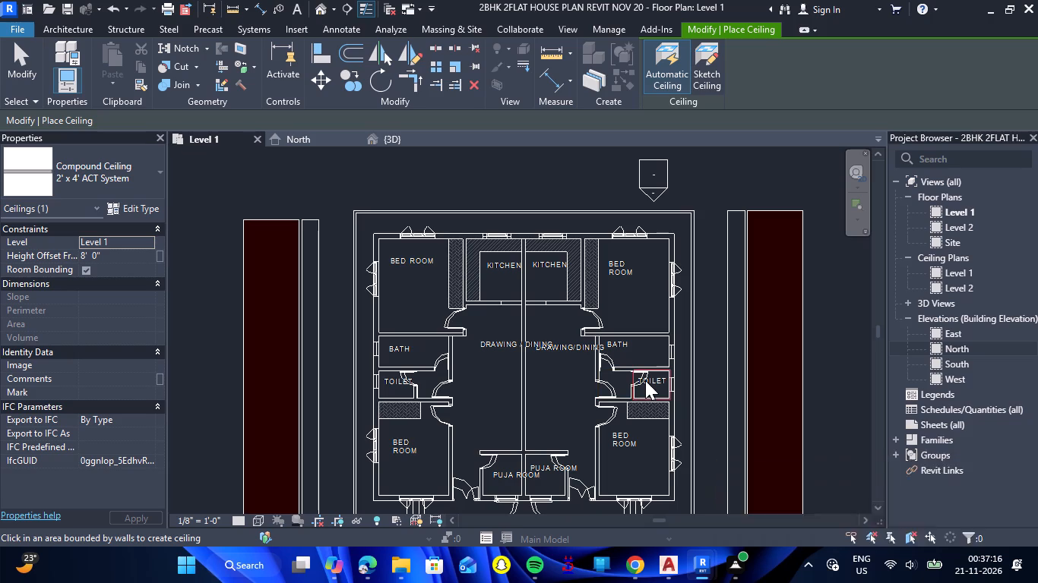
click(638, 448)
click(549, 484)
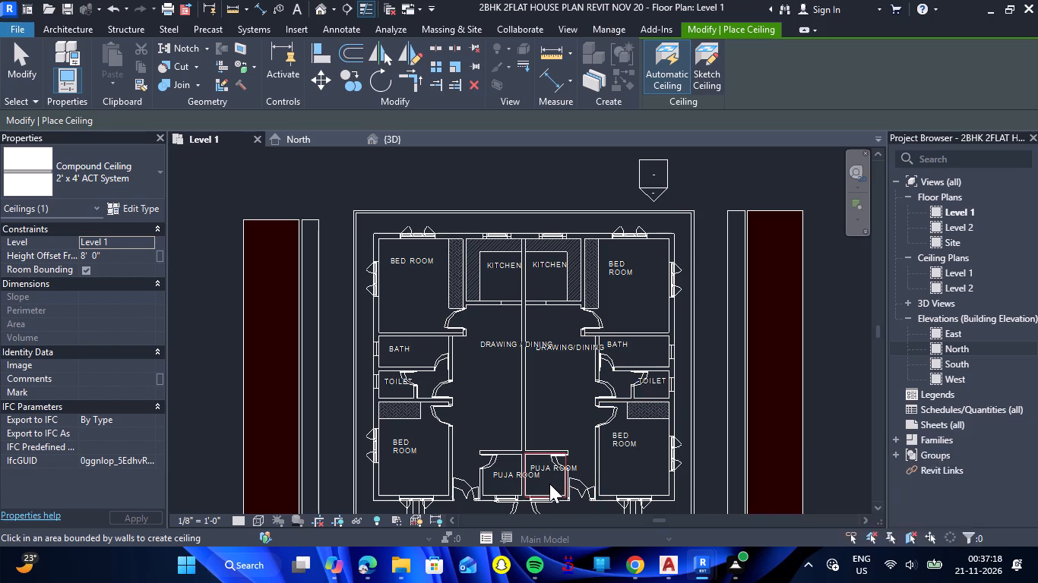
click(502, 484)
click(405, 465)
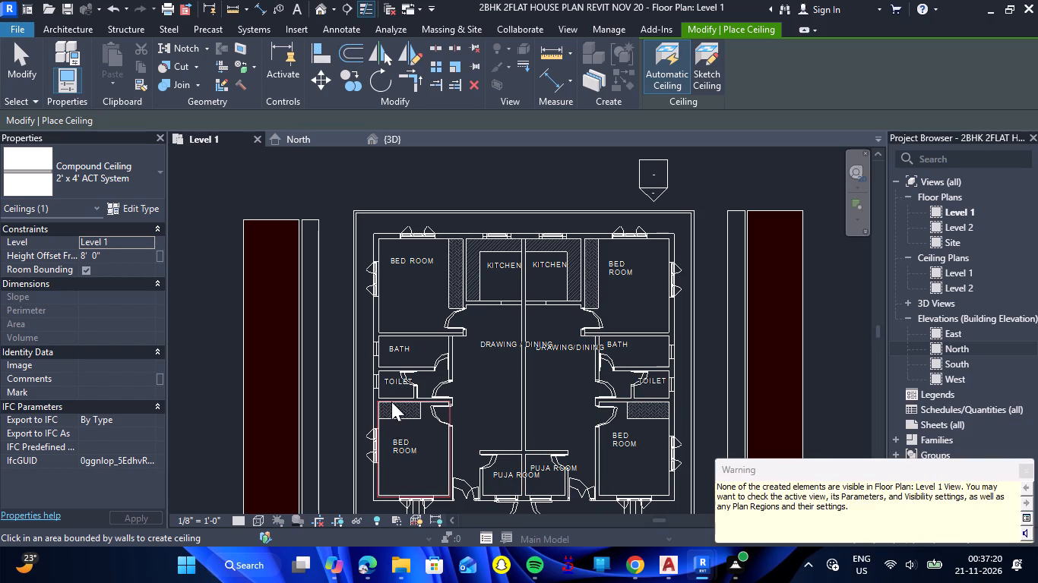
click(399, 380)
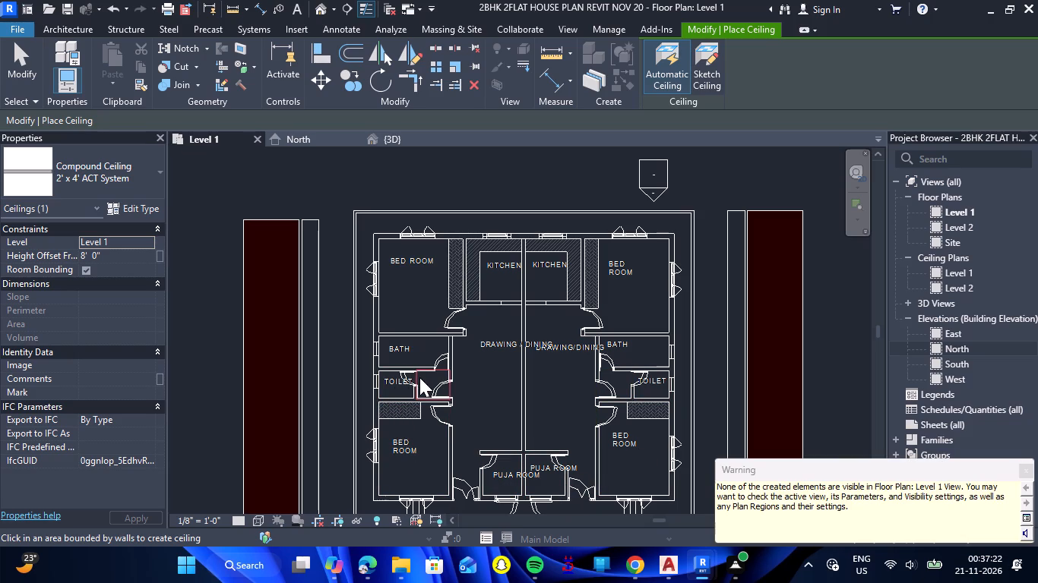
click(422, 377)
click(414, 348)
Check ceiling coverage in the 3D view and, back in the Level 1 plan, place automatic ceilings in the left flat's kitchen and bath.
click(391, 141)
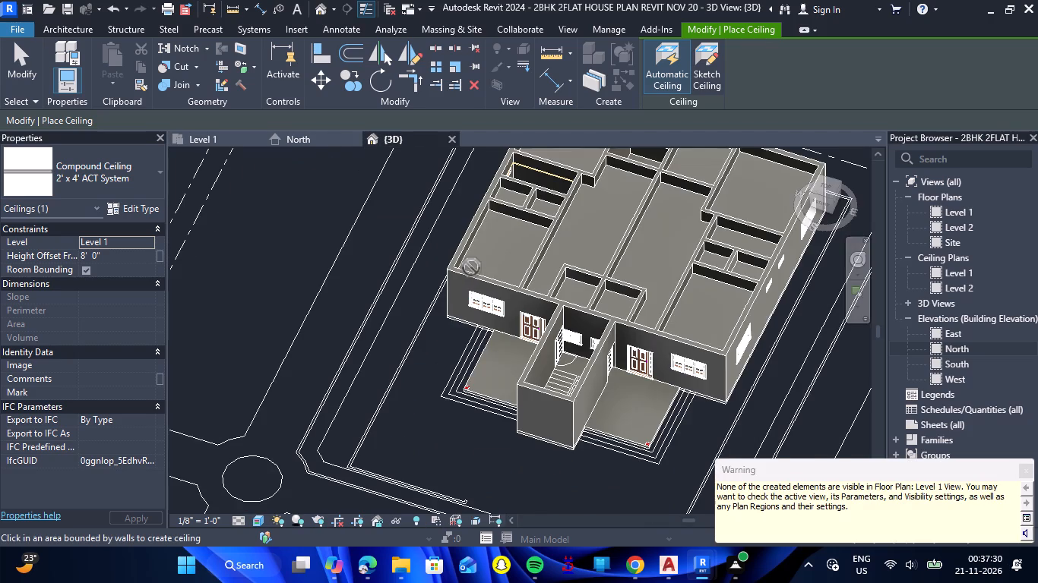
scroll(471, 267, down, 4)
scroll(515, 215, up, 6)
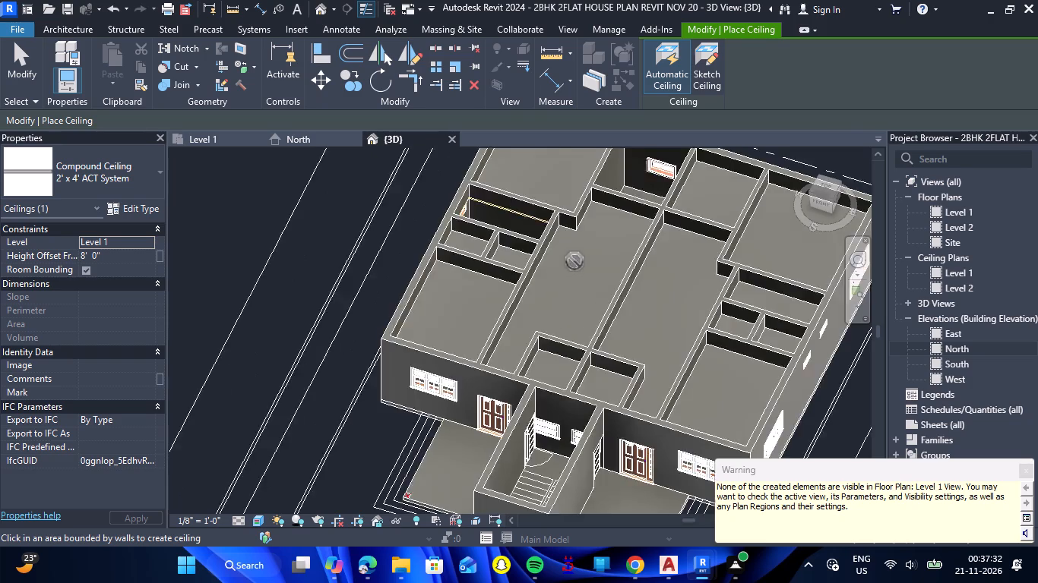
scroll(580, 271, down, 3)
scroll(625, 196, up, 4)
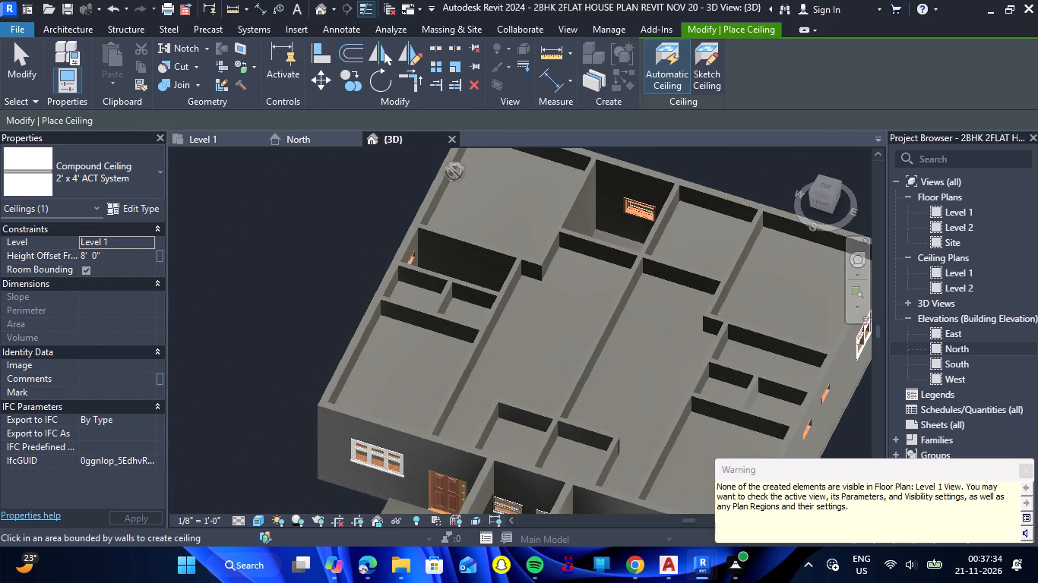
click(220, 146)
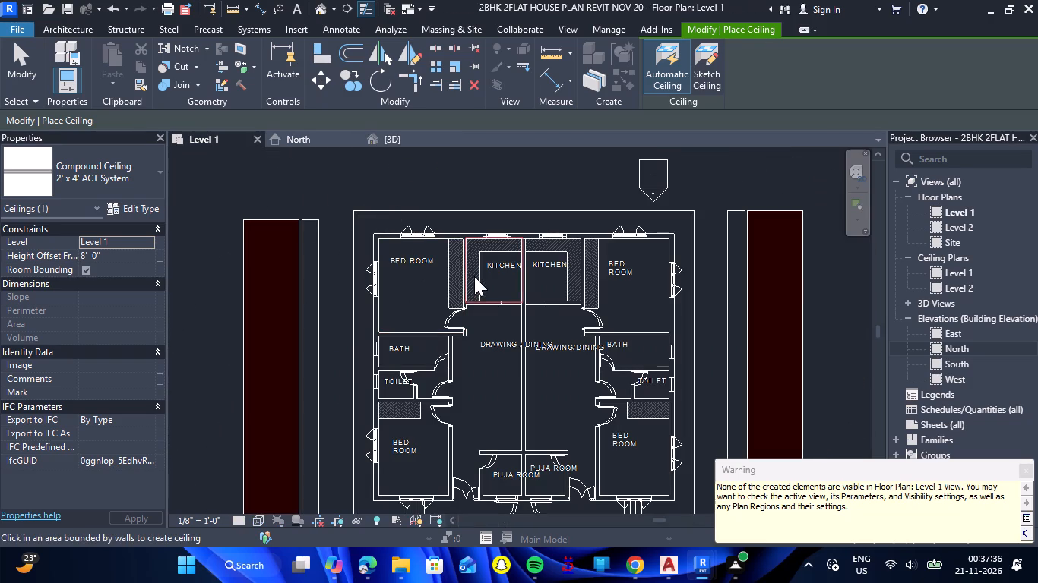
click(485, 273)
click(416, 347)
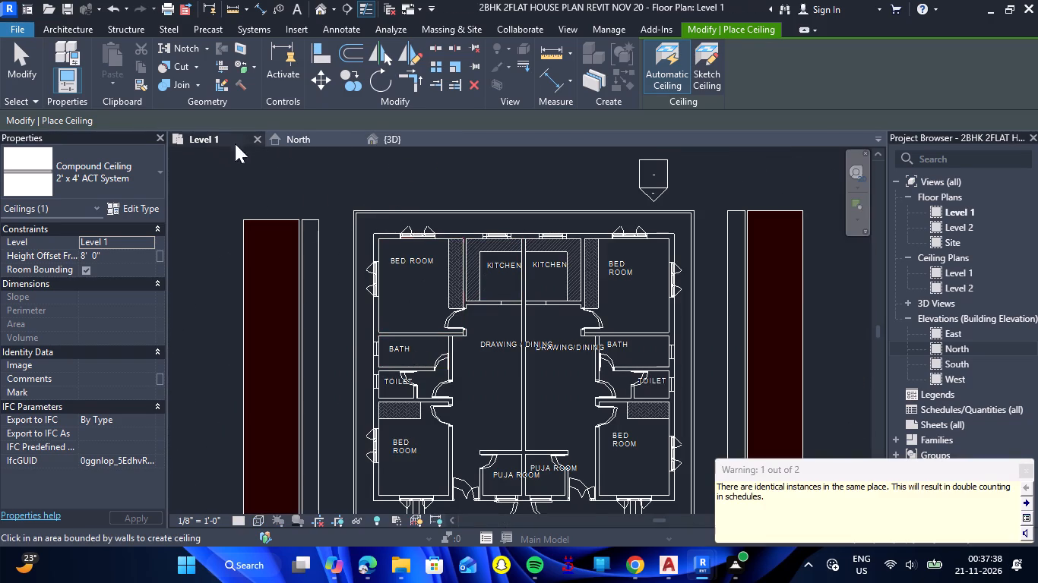
Inspect the left flat's bath in the 3D view, end ceiling placement and select the bath's ceiling.
click(389, 134)
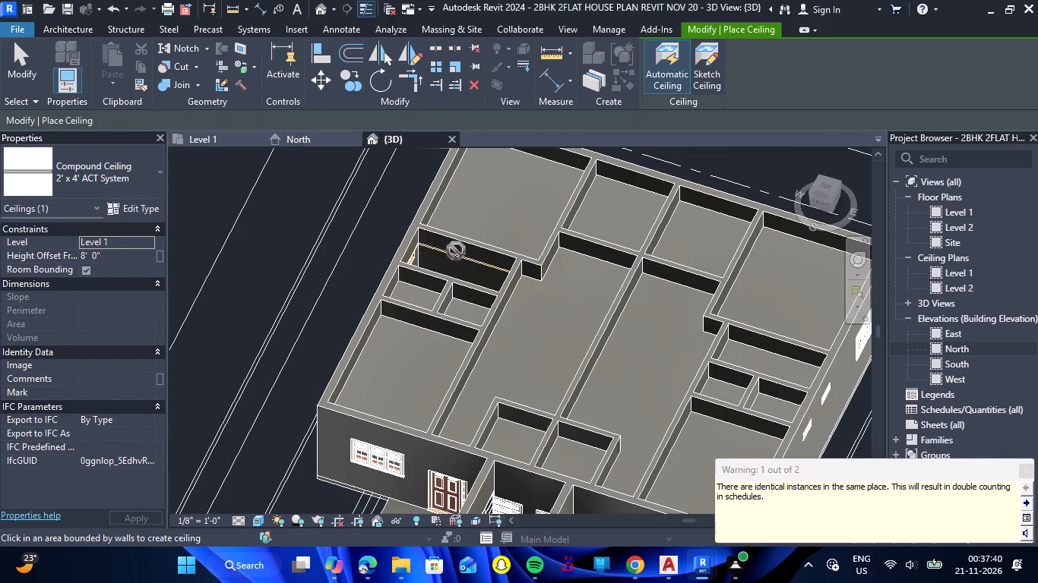
scroll(468, 260, up, 6)
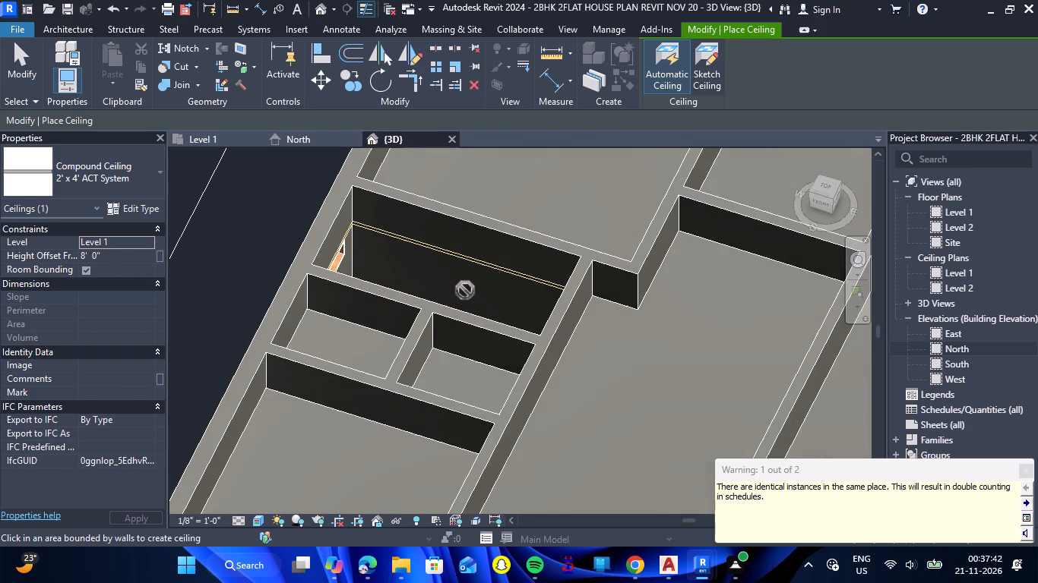
key(Escape)
scroll(462, 291, down, 6)
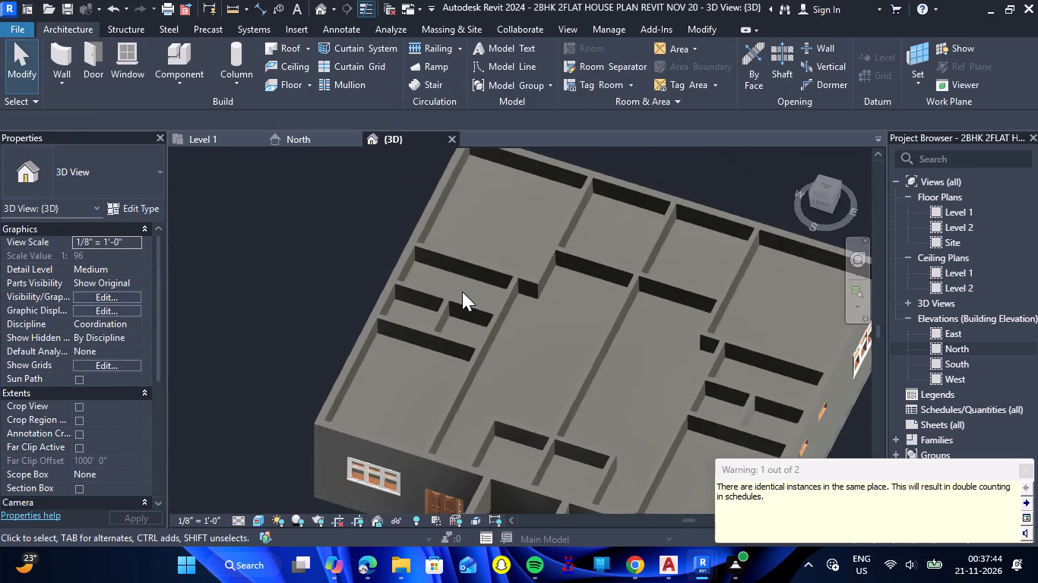
click(473, 282)
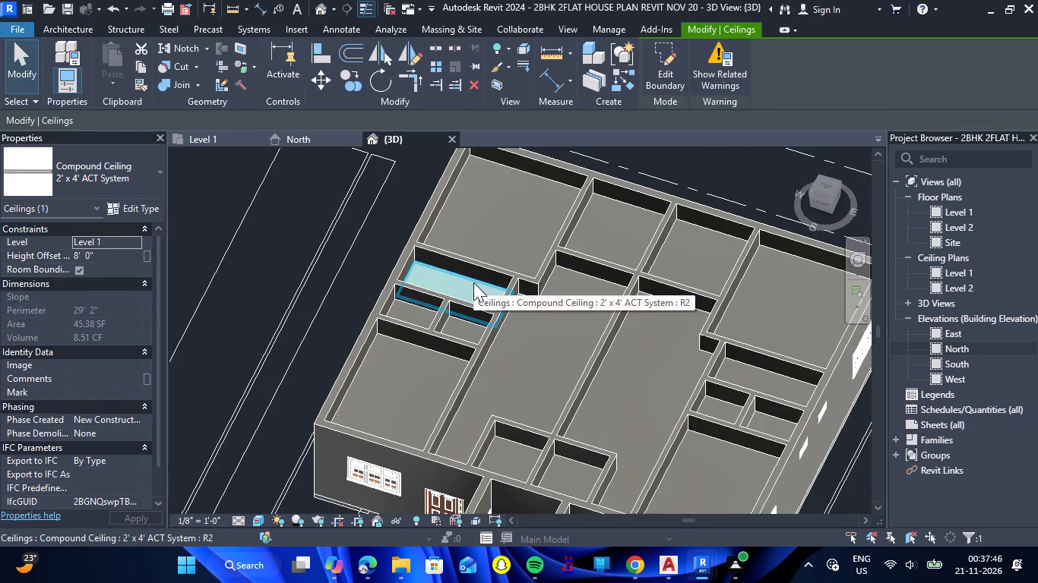
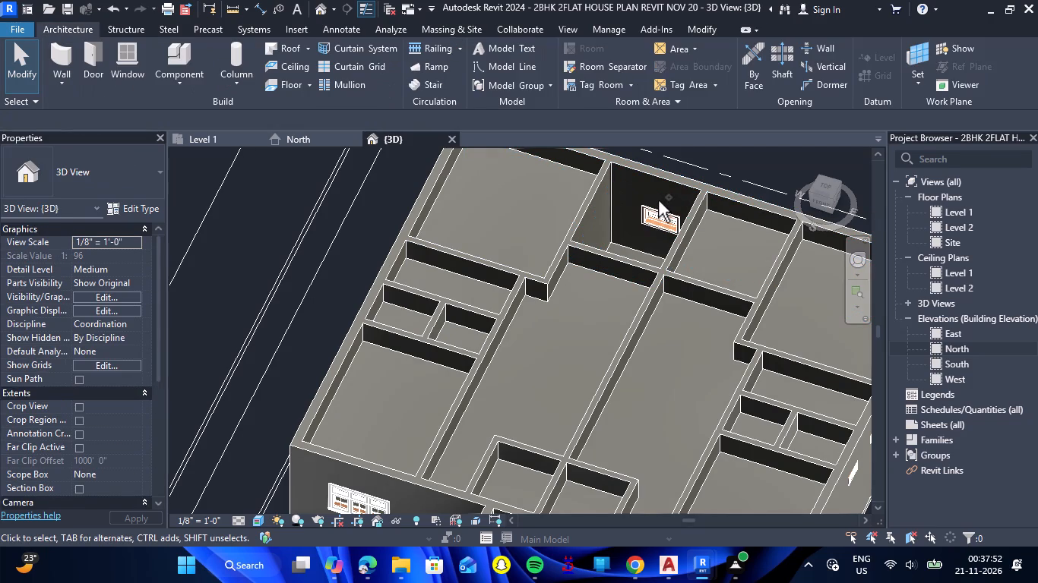
Undo the last change to the ceiling over the kitchen beside the west rear bedroom.
key(ctrl+z)
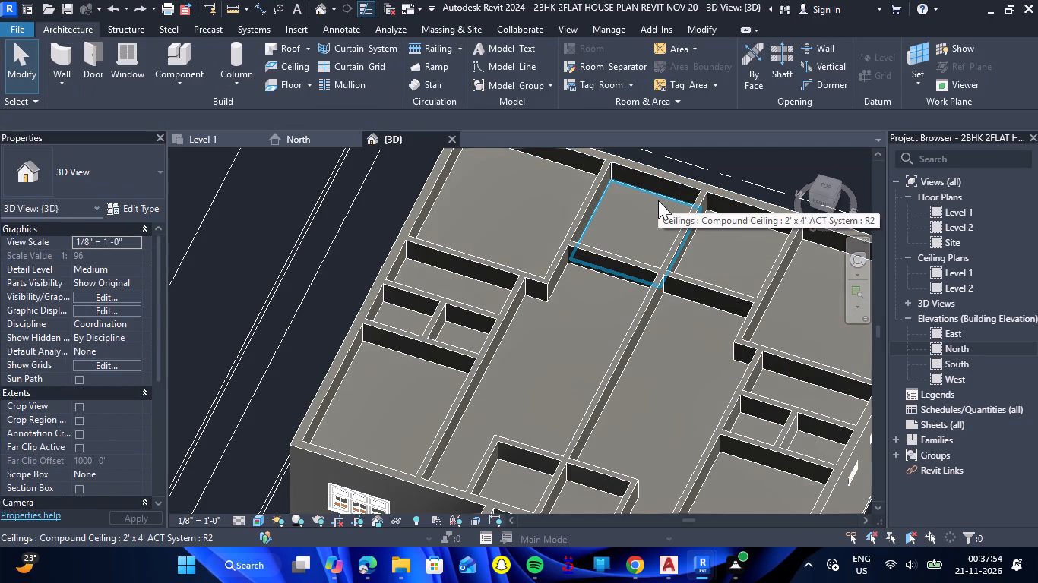
Set the height offset of all 16 room ceilings across both flats to 9' above Level 1.
scroll(570, 215, down, 4)
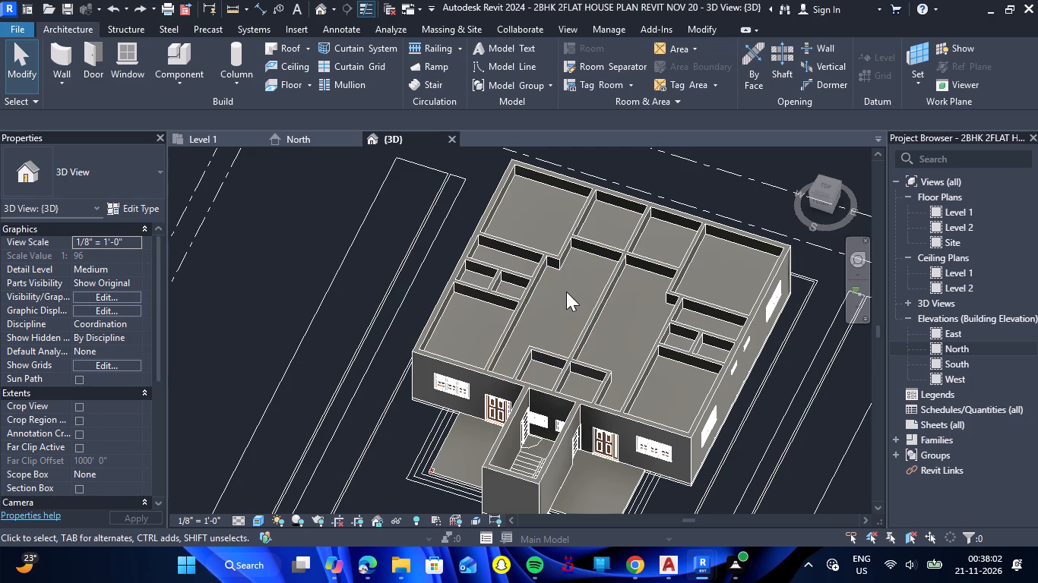
scroll(568, 185, up, 4)
click(559, 191)
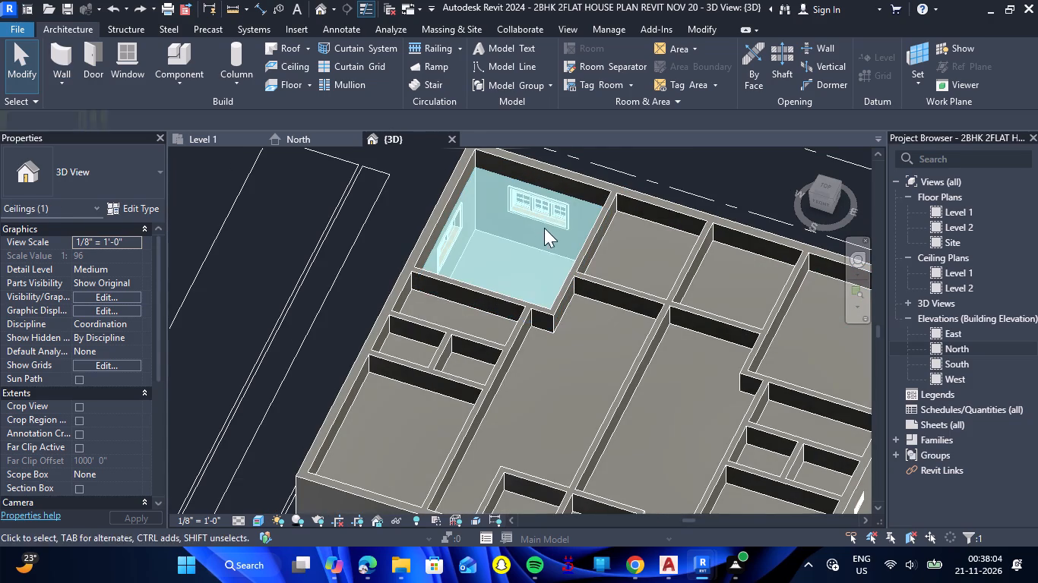
ctrl+click(467, 313)
ctrl+click(404, 336)
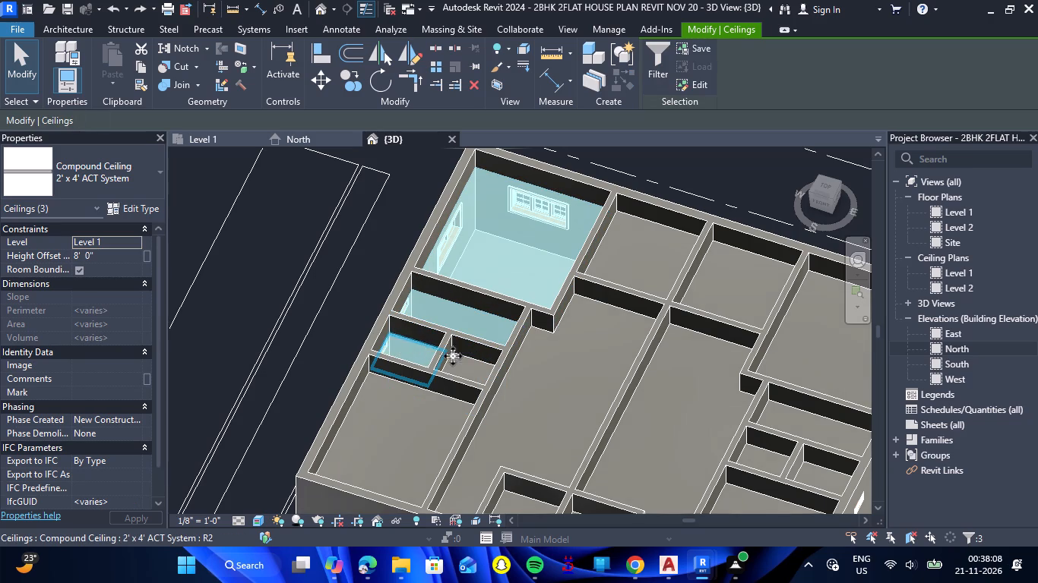
ctrl+click(467, 361)
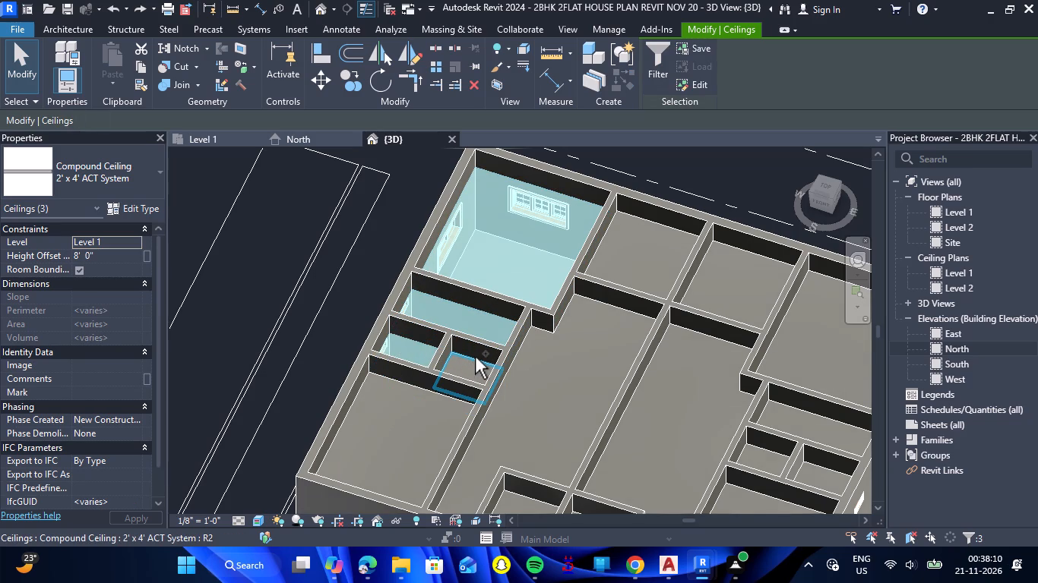
ctrl+click(463, 361)
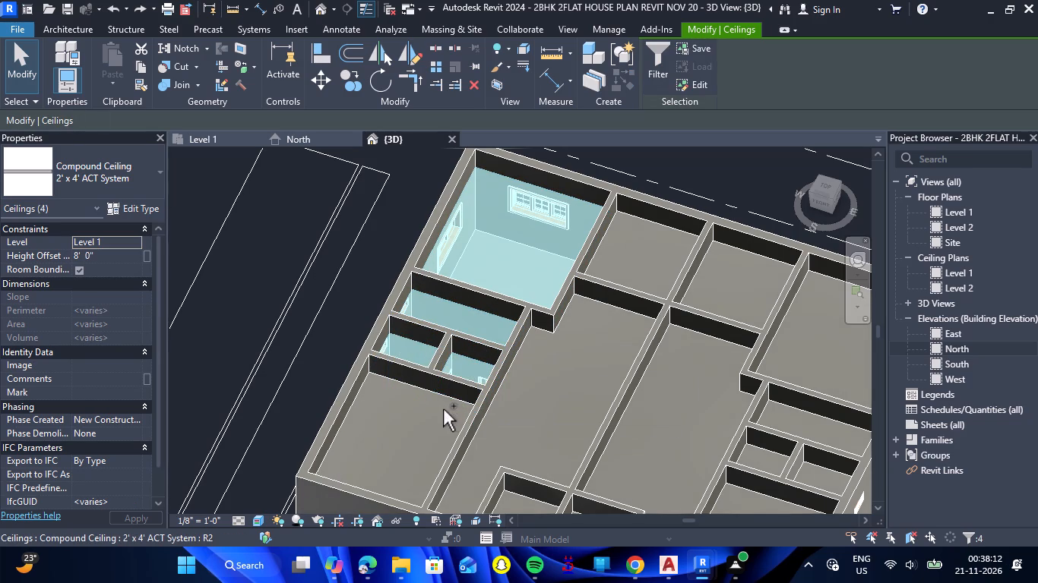
ctrl+click(439, 400)
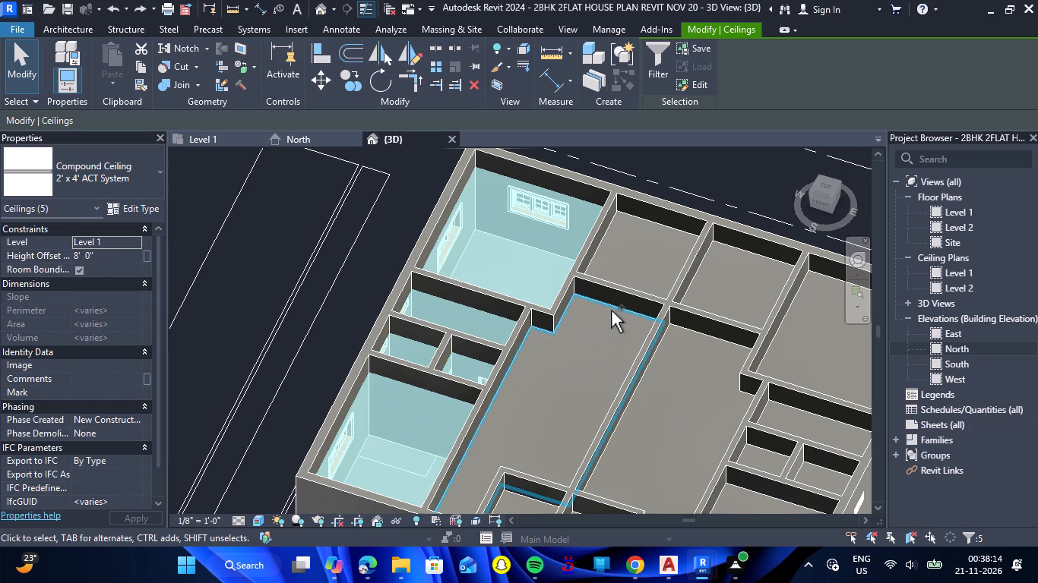
ctrl+click(611, 310)
ctrl+click(657, 228)
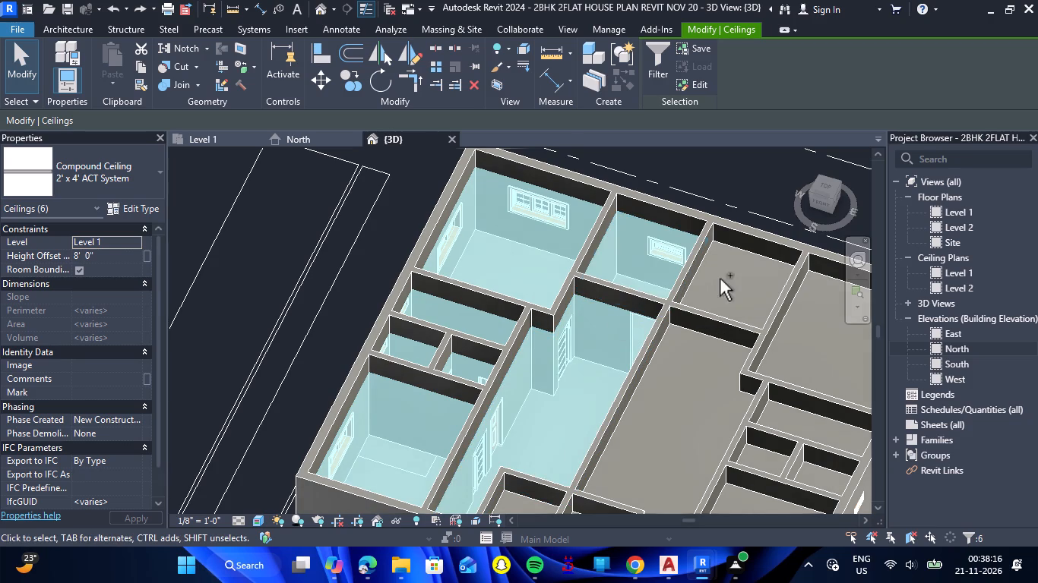
ctrl+click(750, 256)
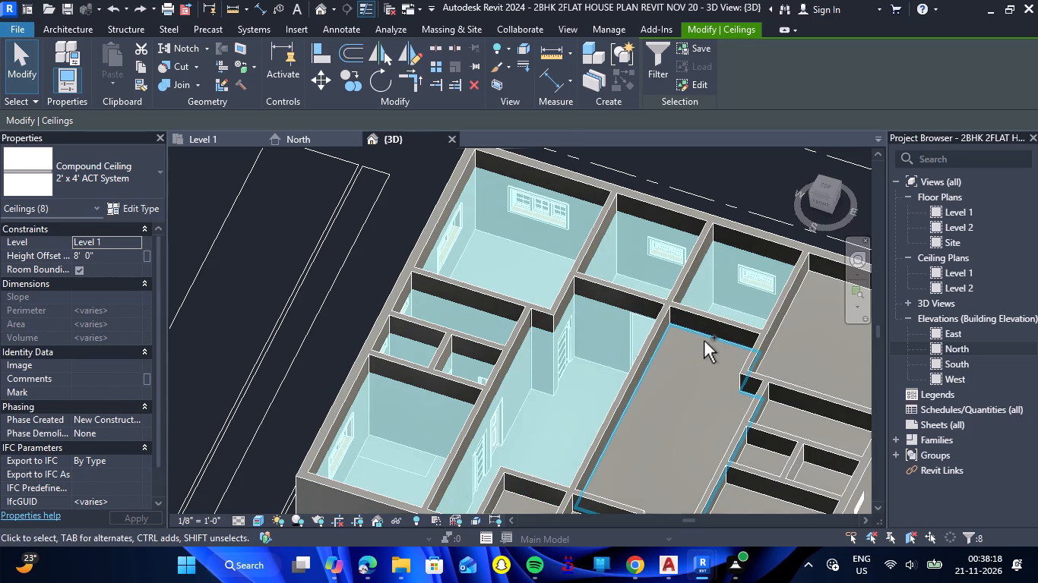
ctrl+click(704, 341)
scroll(677, 354, down, 5)
scroll(627, 458, up, 5)
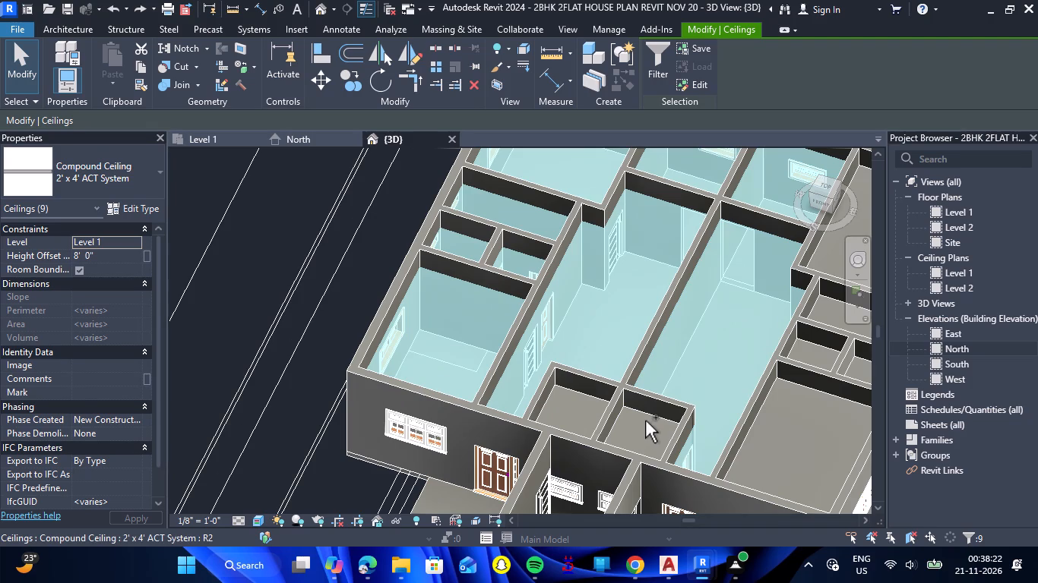
ctrl+click(649, 418)
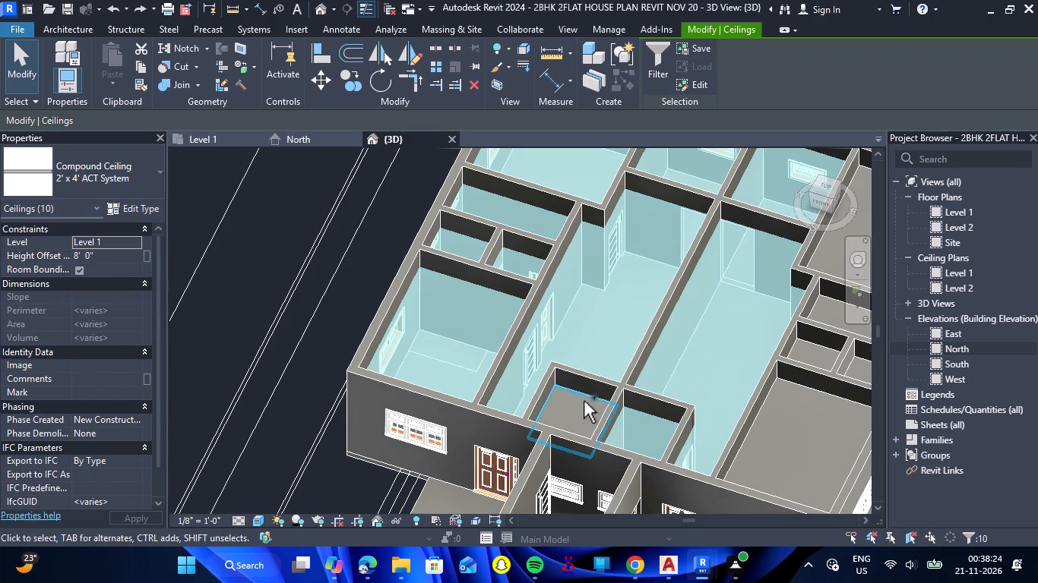
ctrl+click(585, 398)
ctrl+click(587, 401)
scroll(507, 402, down, 4)
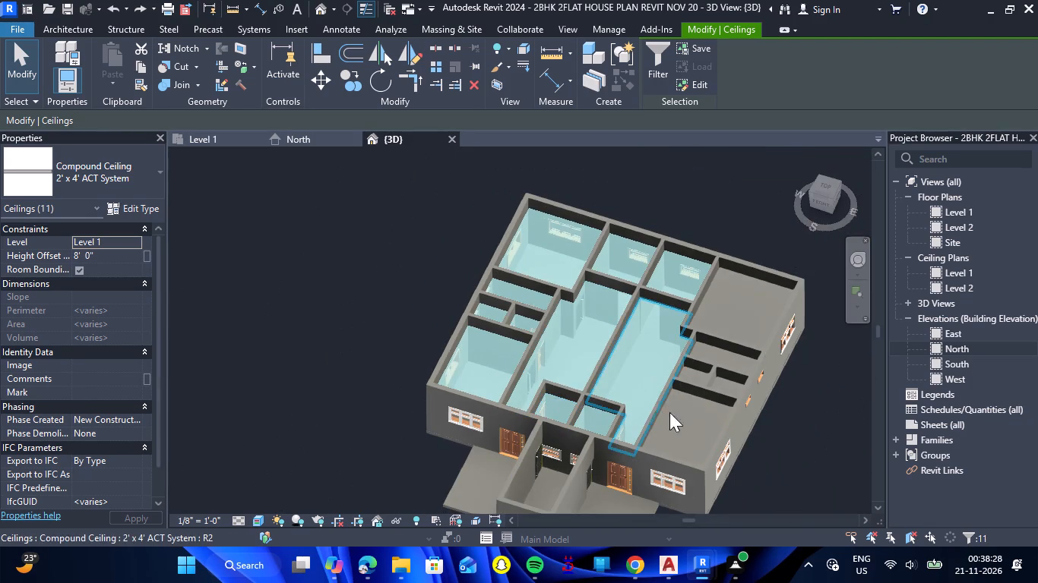
scroll(694, 412, up, 4)
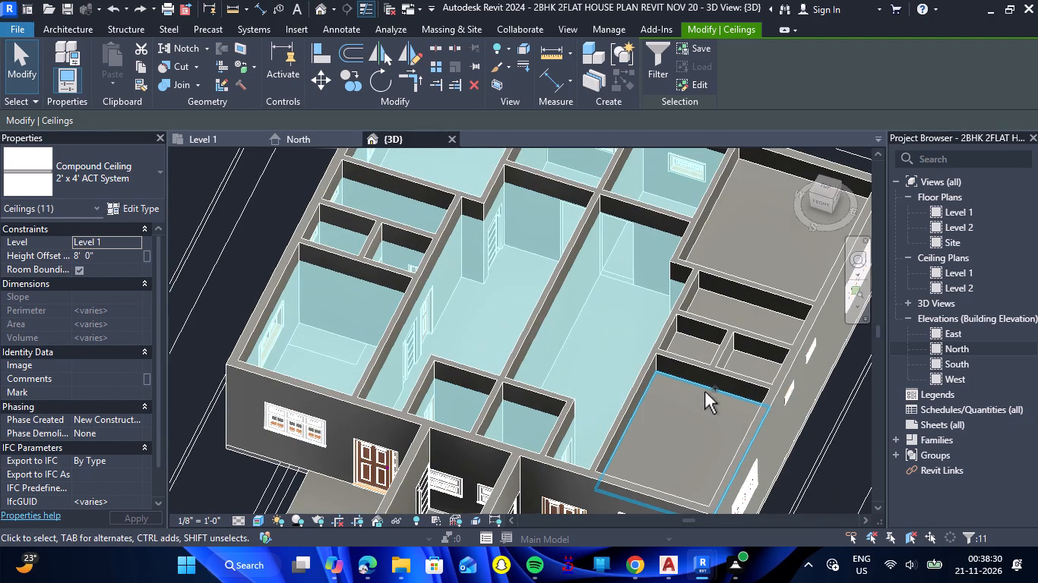
ctrl+click(704, 392)
ctrl+click(701, 343)
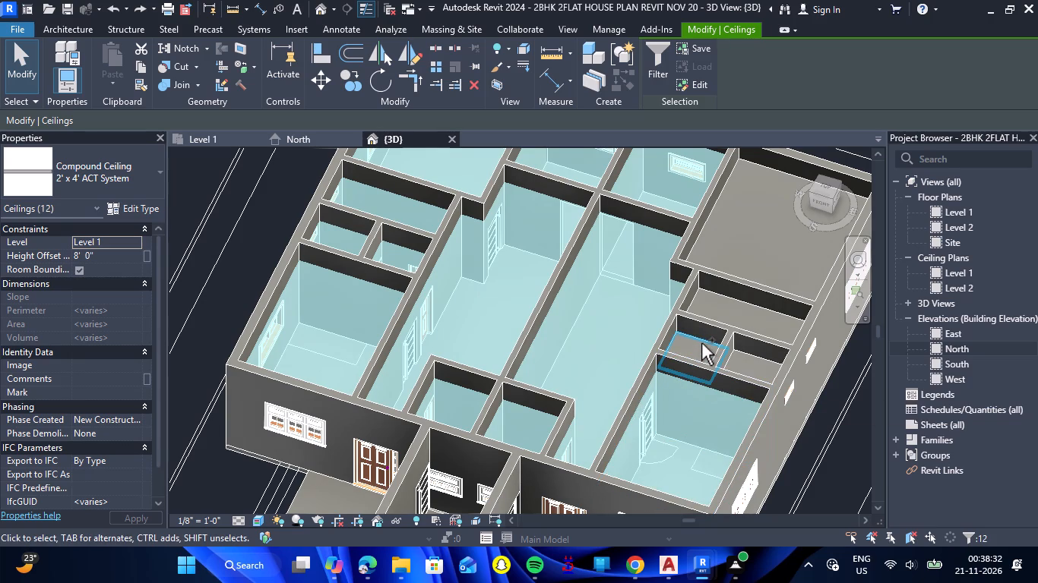
ctrl+click(748, 353)
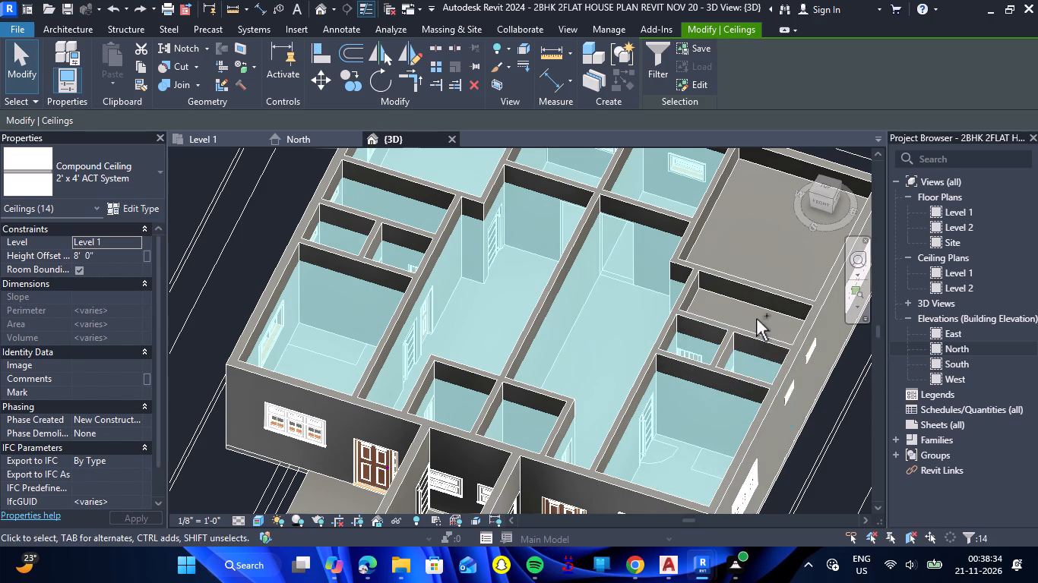
ctrl+click(757, 308)
scroll(657, 339, down, 3)
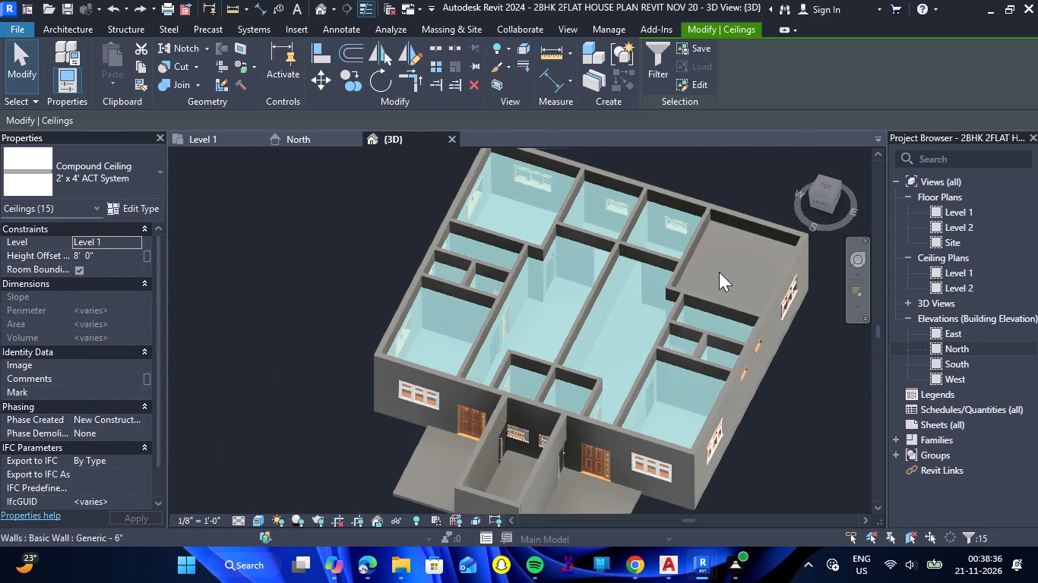
ctrl+click(759, 238)
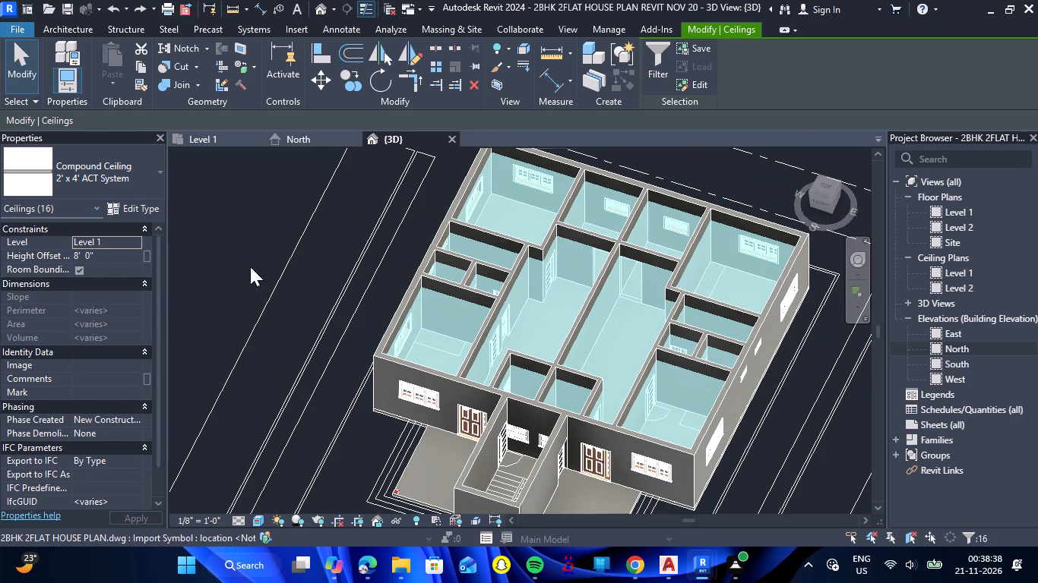
click(122, 257)
text(9')
key(Return)
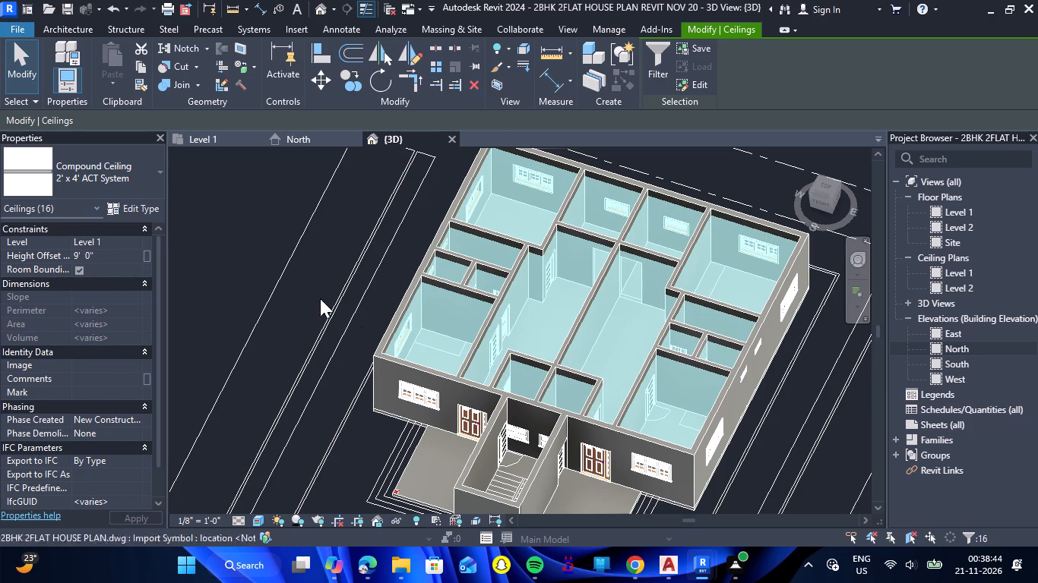
click(231, 255)
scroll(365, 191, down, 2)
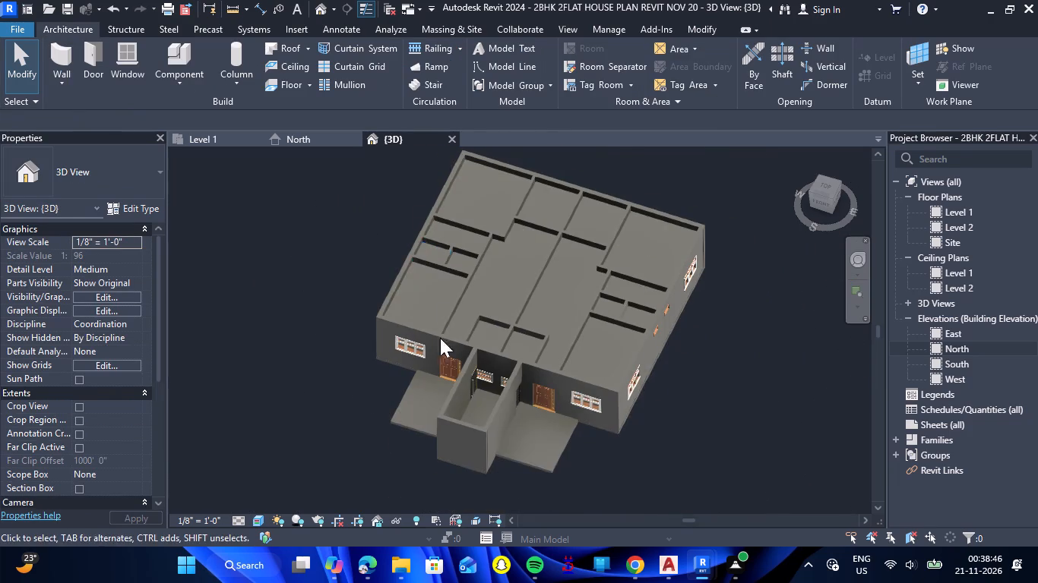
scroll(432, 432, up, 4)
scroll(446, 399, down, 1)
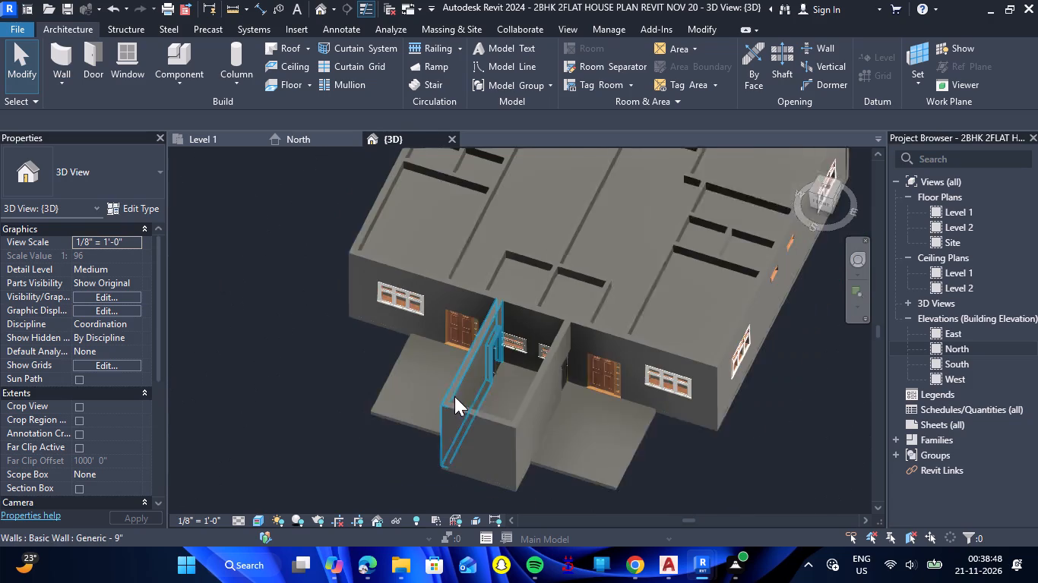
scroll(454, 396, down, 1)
On the Level 1 plan, start a stair between the porches with location line Run: Left and 24 desired risers.
click(190, 131)
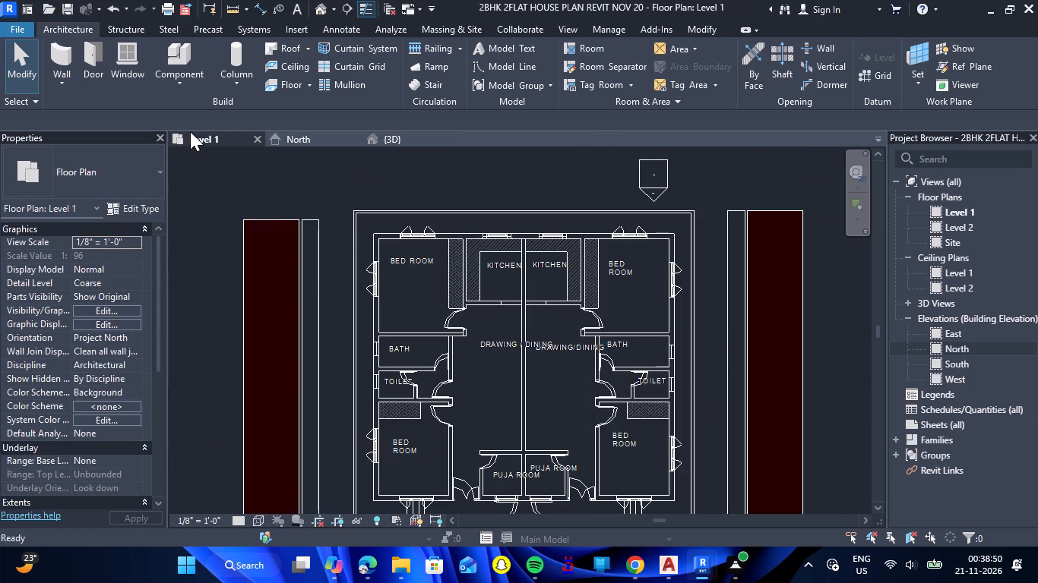
scroll(524, 344, down, 5)
scroll(522, 474, up, 3)
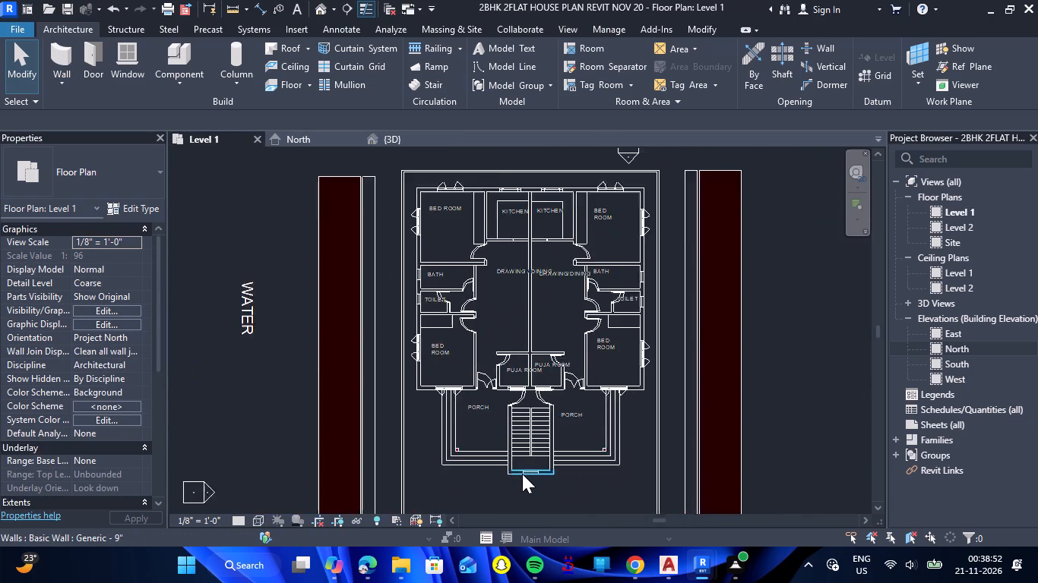
scroll(522, 474, up, 2)
scroll(540, 317, down, 1)
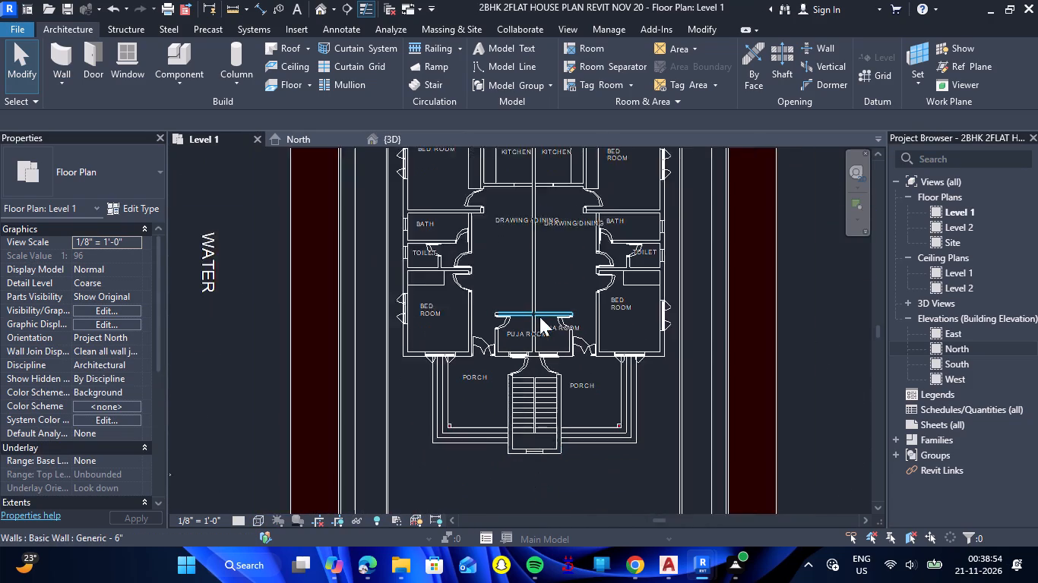
scroll(540, 317, down, 1)
scroll(543, 432, up, 3)
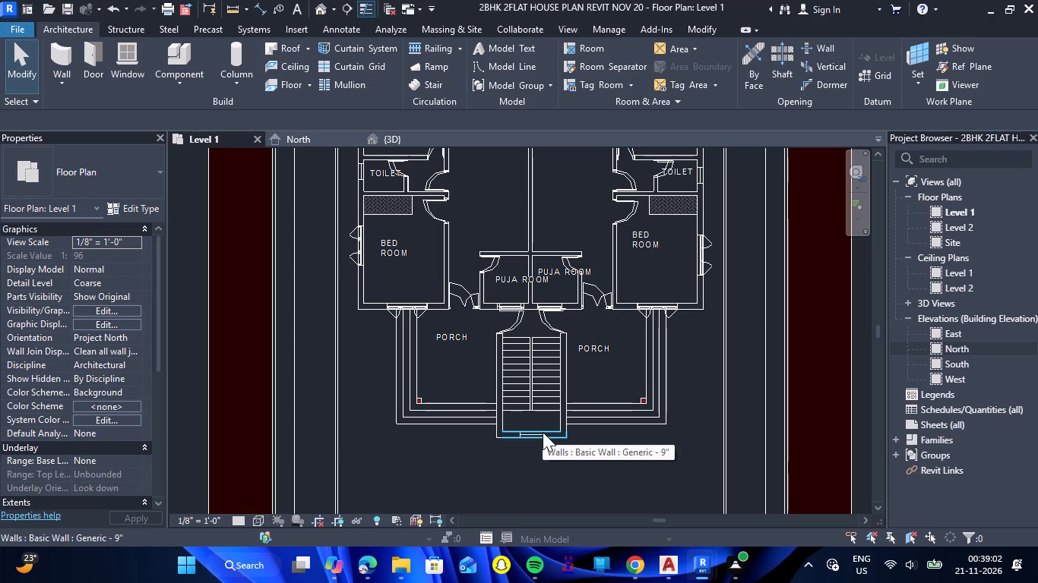
scroll(541, 433, up, 1)
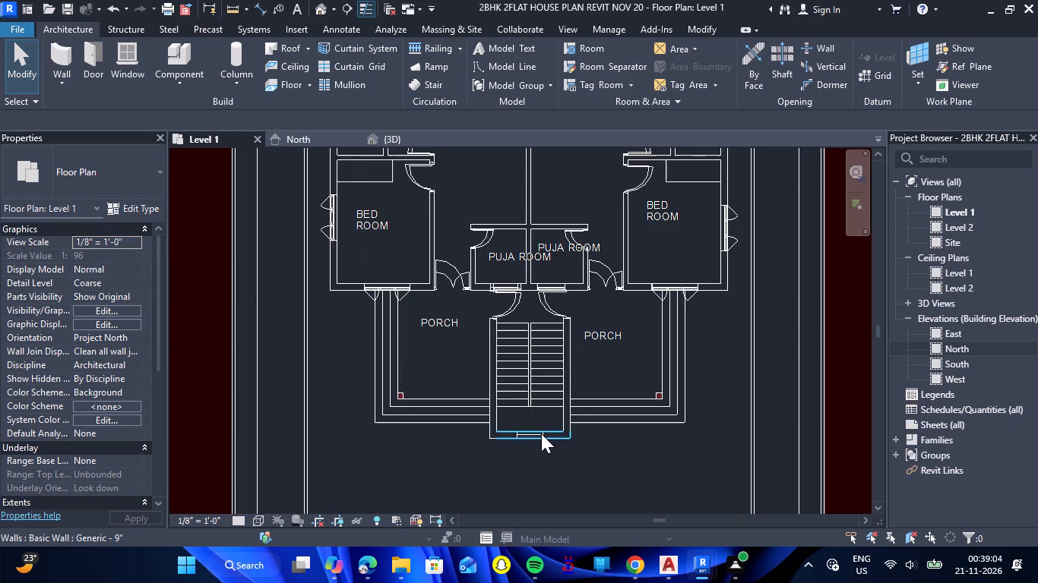
scroll(571, 329, up, 2)
scroll(478, 323, up, 2)
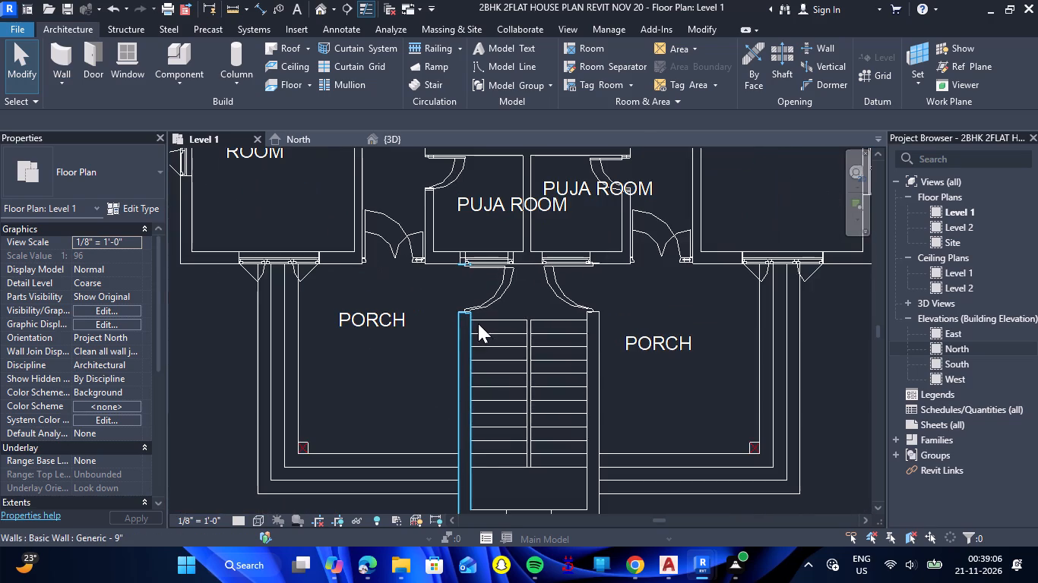
click(423, 80)
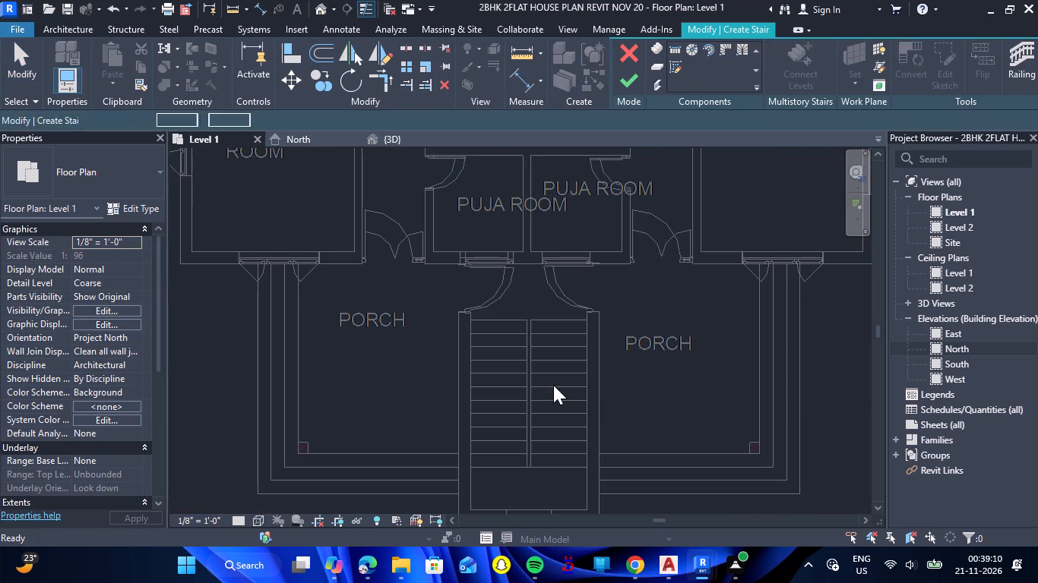
scroll(580, 314, up, 3)
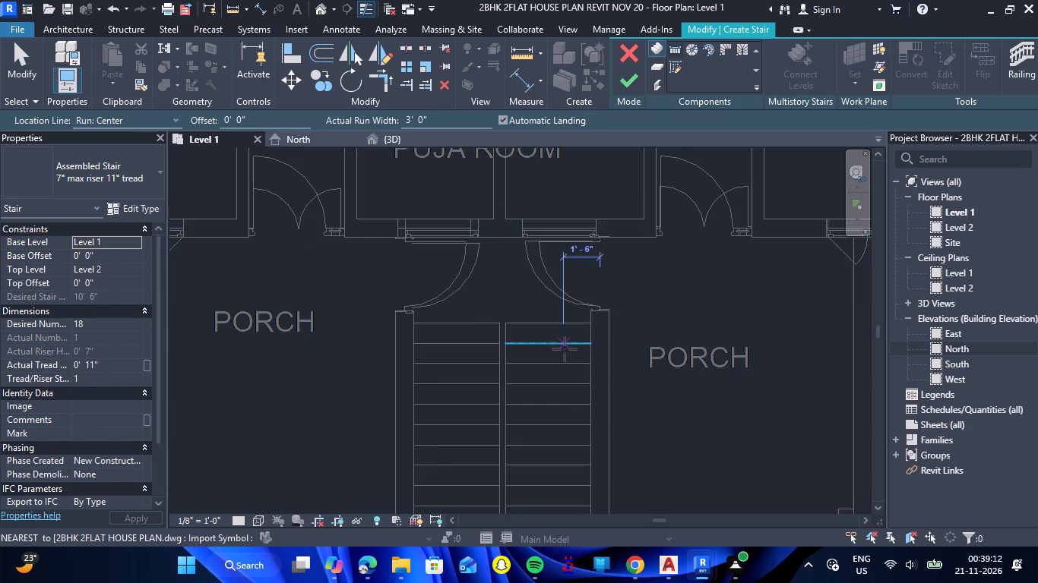
scroll(569, 343, up, 1)
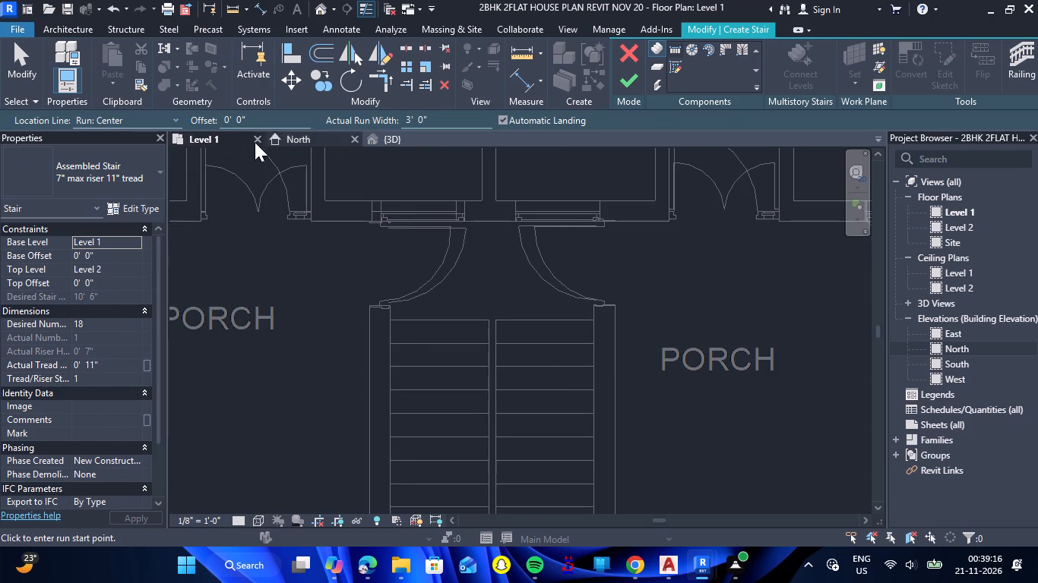
click(175, 120)
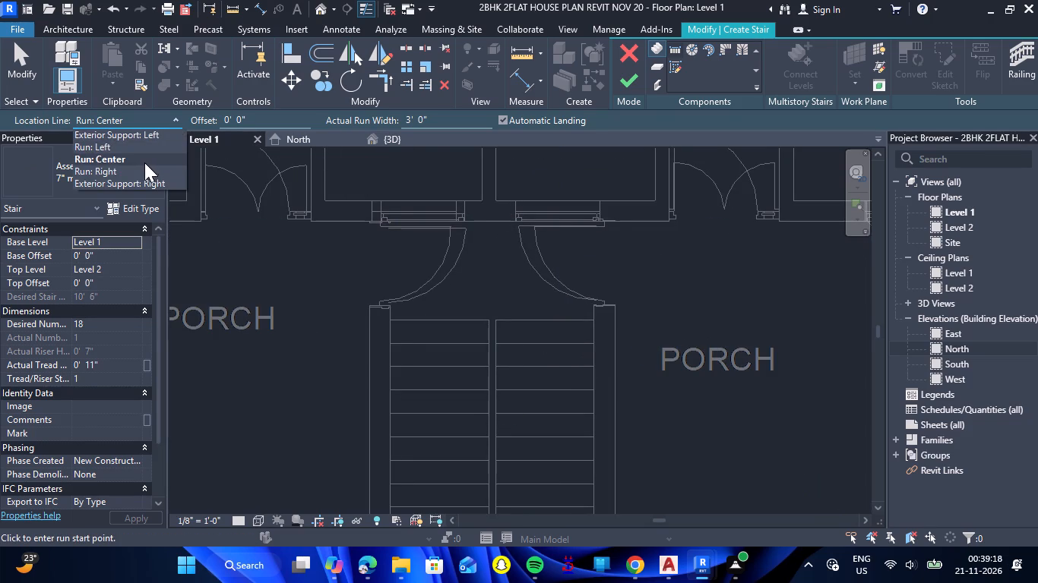
click(128, 151)
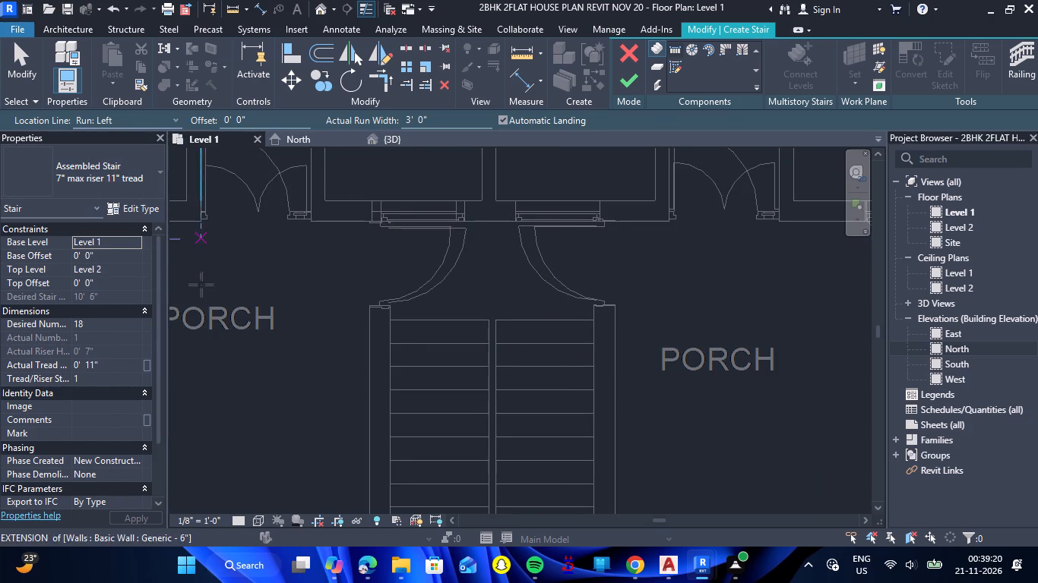
scroll(378, 317, down, 4)
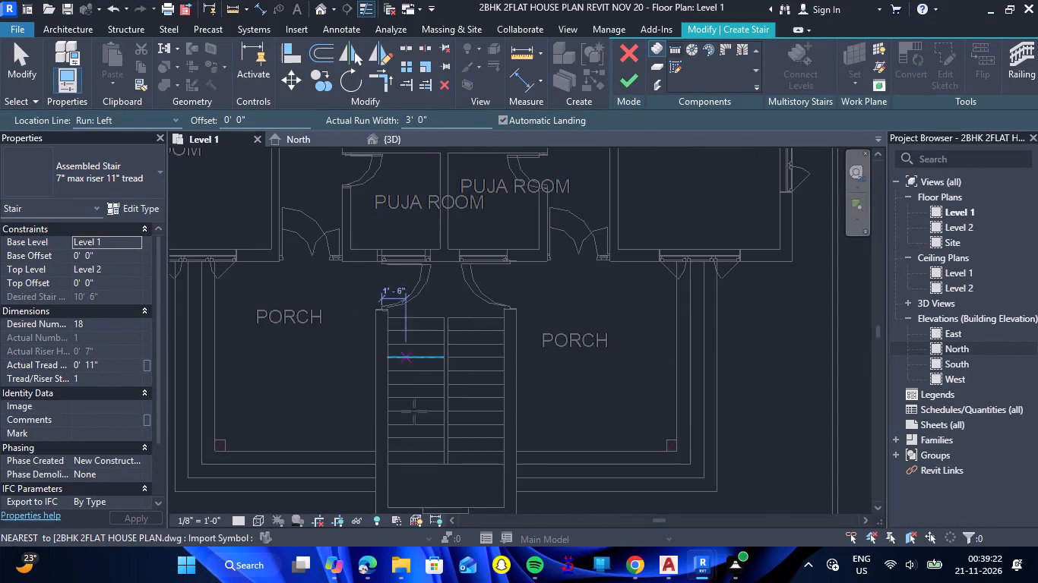
scroll(433, 486, up, 3)
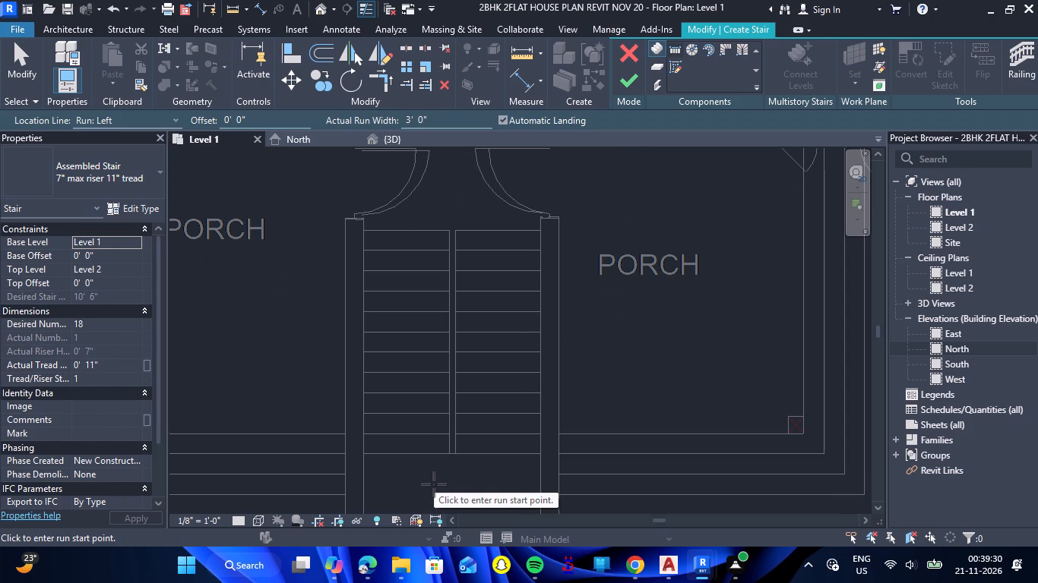
click(115, 318)
text(24)
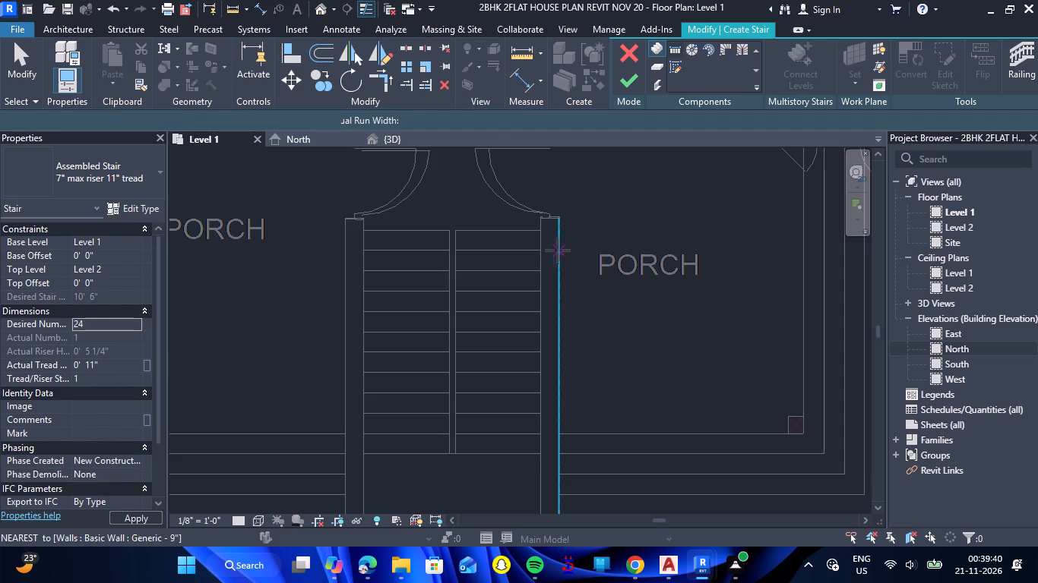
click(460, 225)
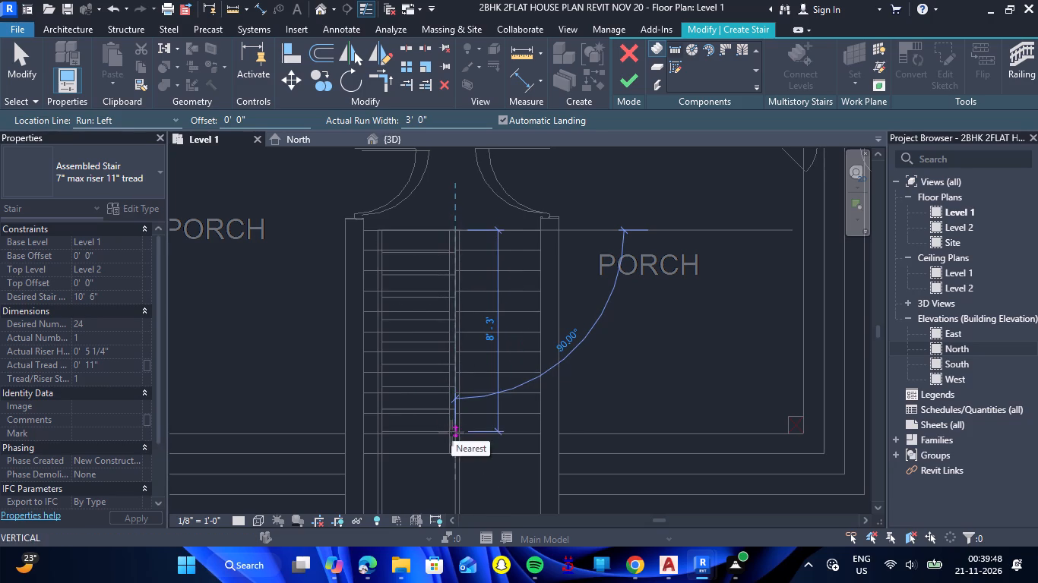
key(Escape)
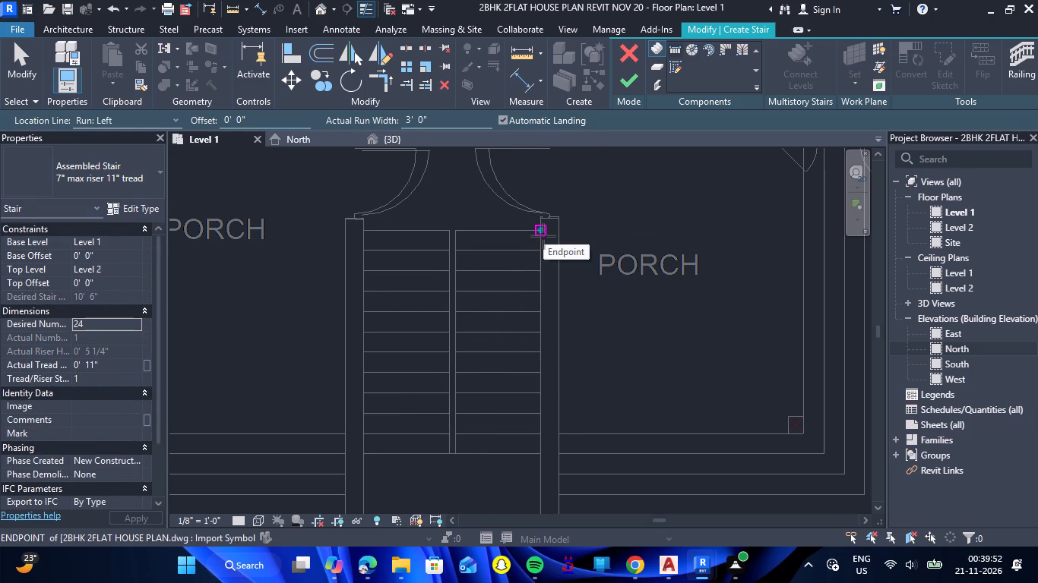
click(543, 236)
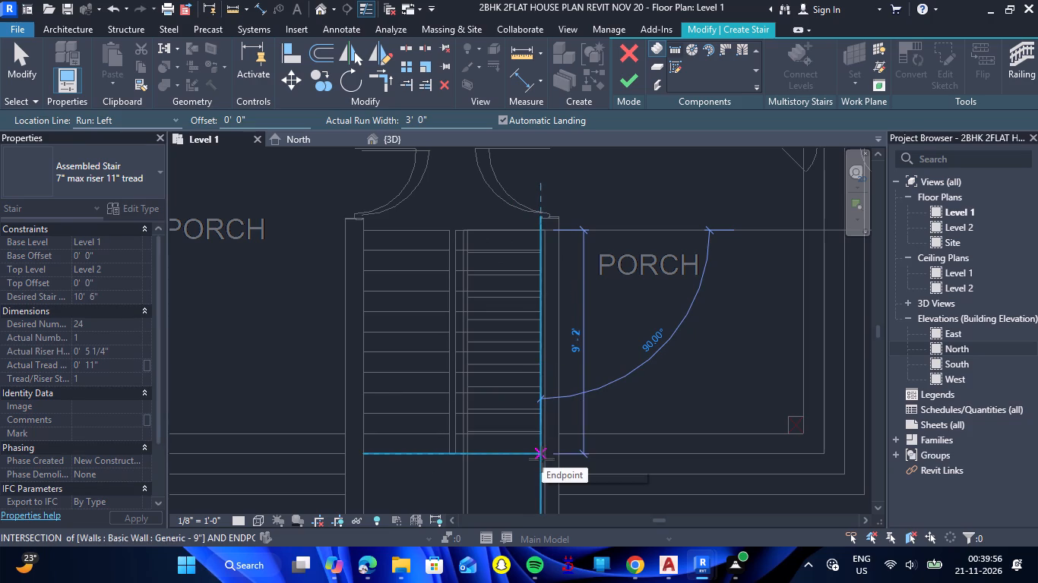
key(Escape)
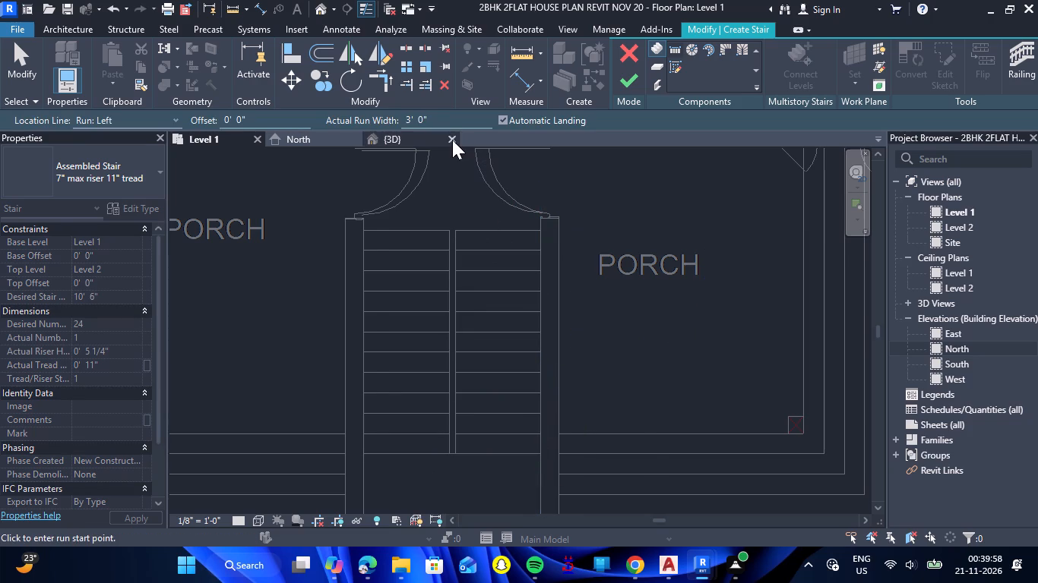
Set the run width to 3' 6" and draw the first run 9' 2" long along the stairwell's east wall, starting at the house end.
click(447, 122)
key(BackSpace)
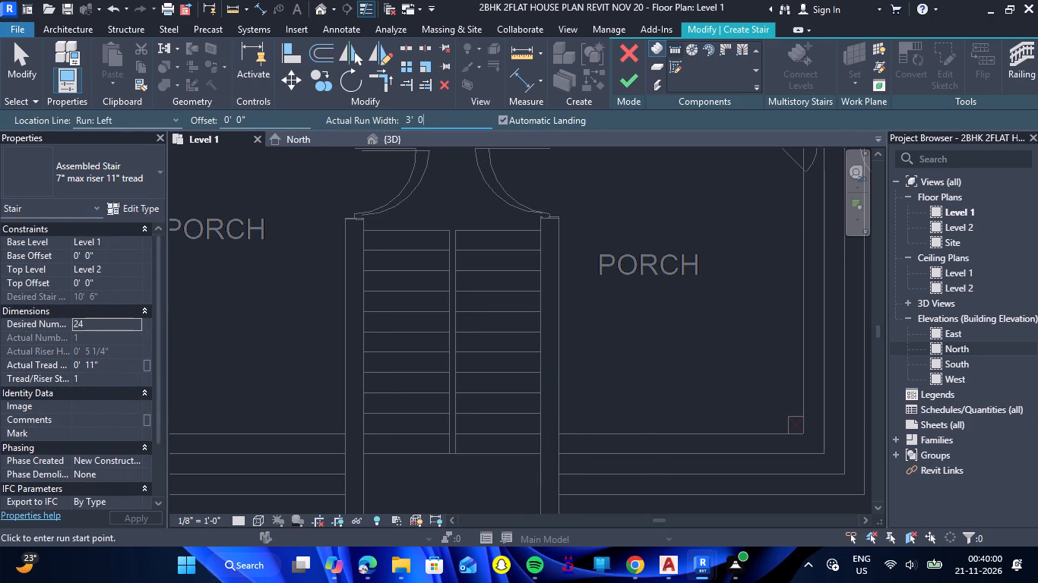
key(BackSpace)
key(6)
key(shift+quotedbl)
key(Return)
click(540, 230)
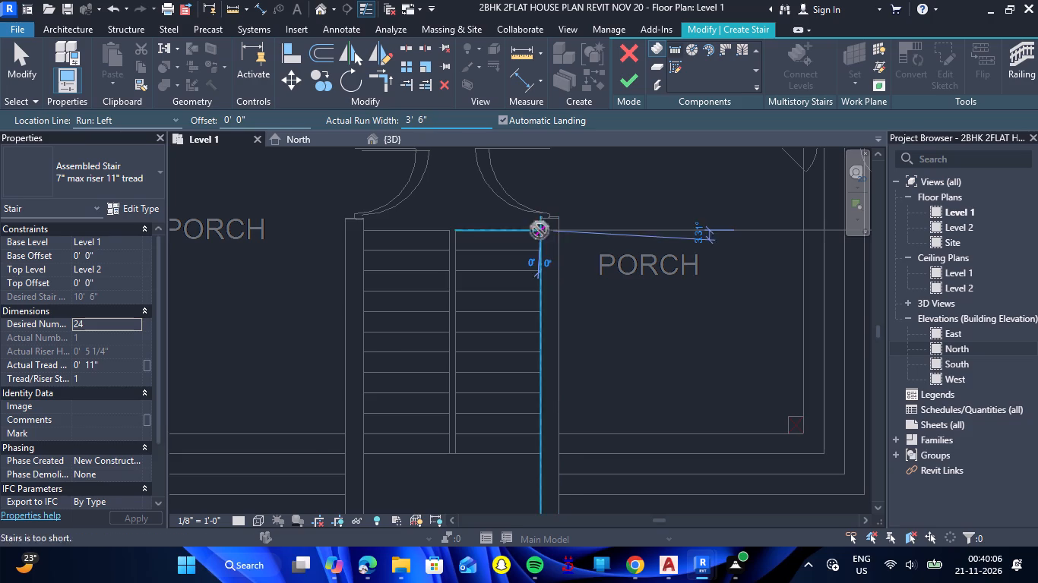
click(544, 457)
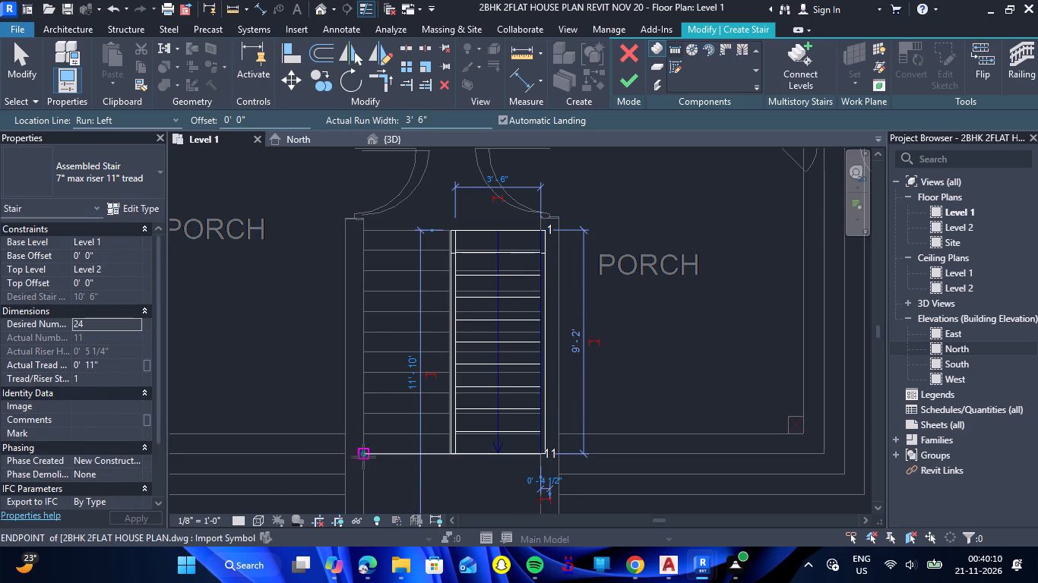
Draw the second run 9' 2" long back toward the house along the stairwell's west wall and finish the stair.
click(448, 455)
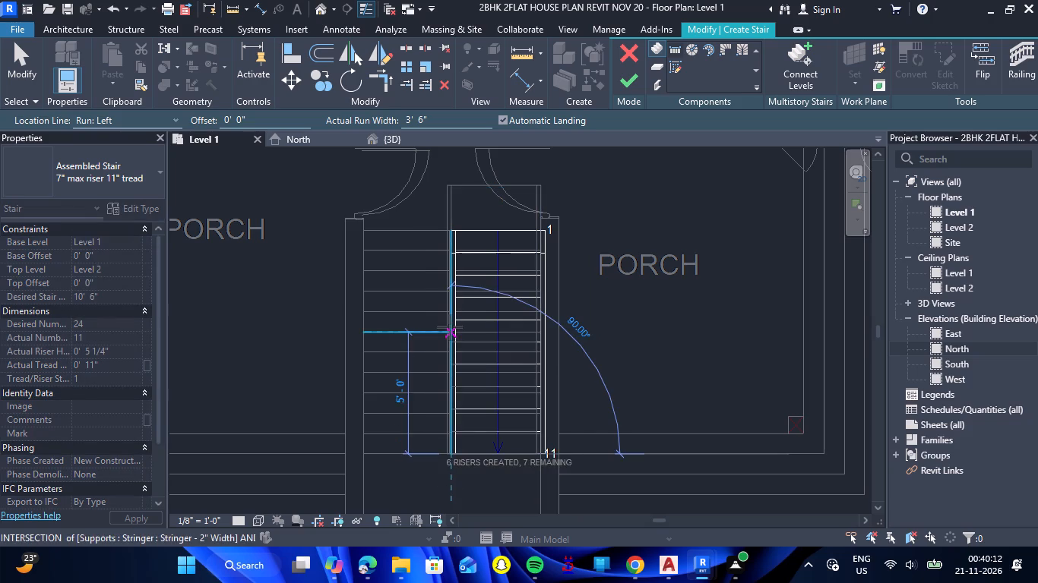
key(Escape)
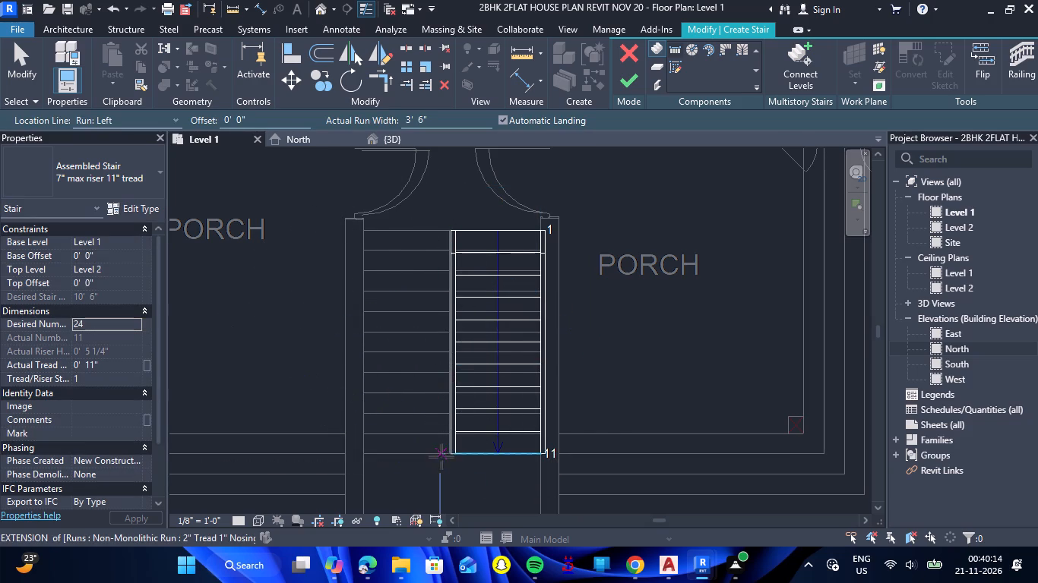
click(358, 457)
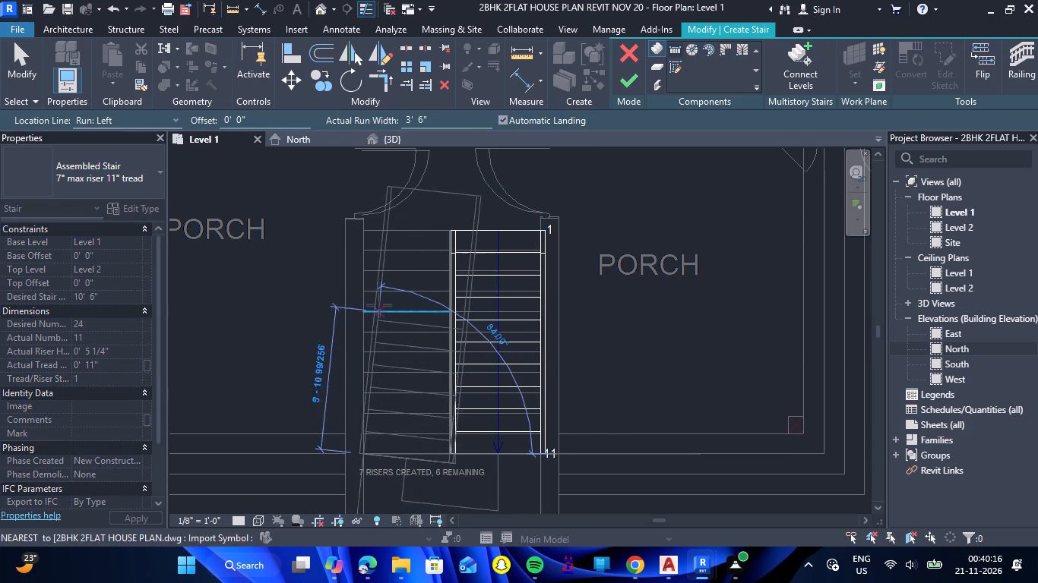
click(364, 229)
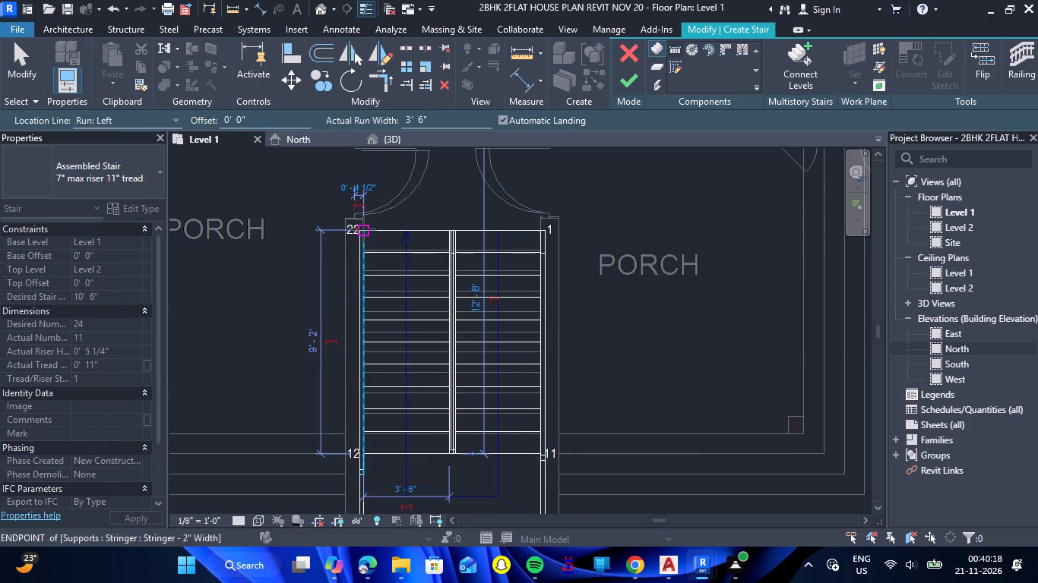
key(Escape)
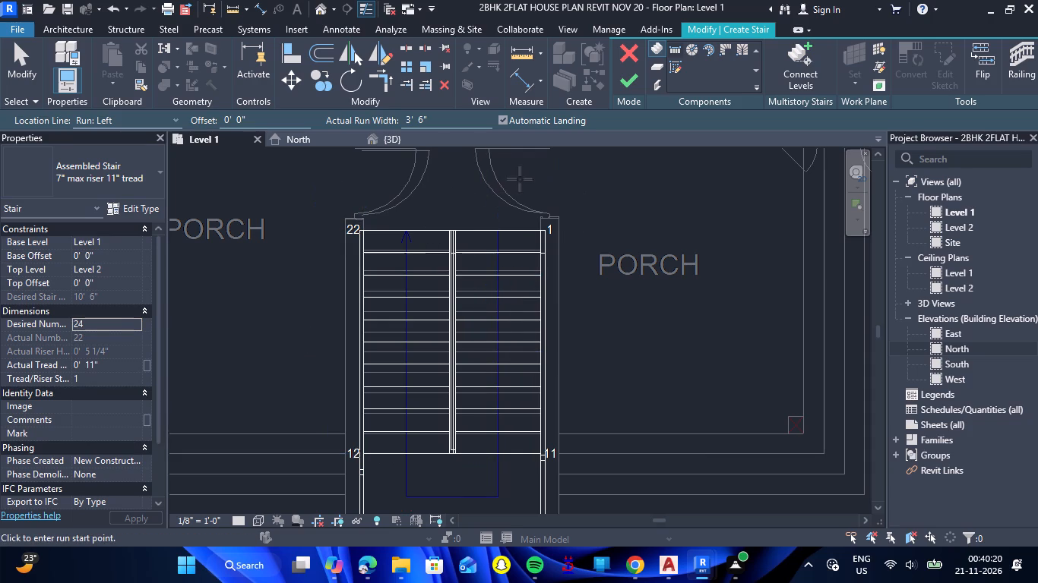
click(635, 87)
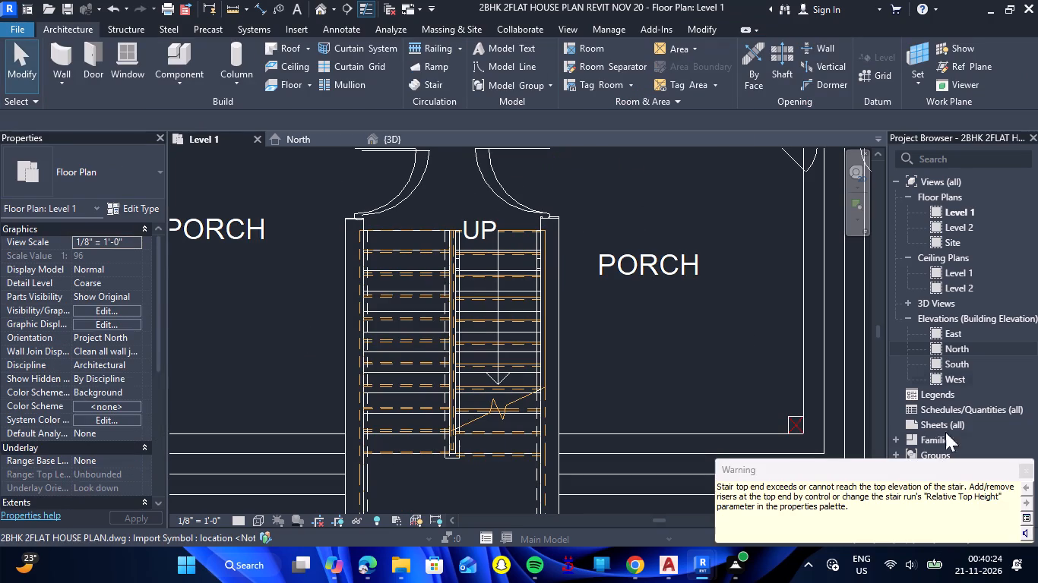
click(1028, 470)
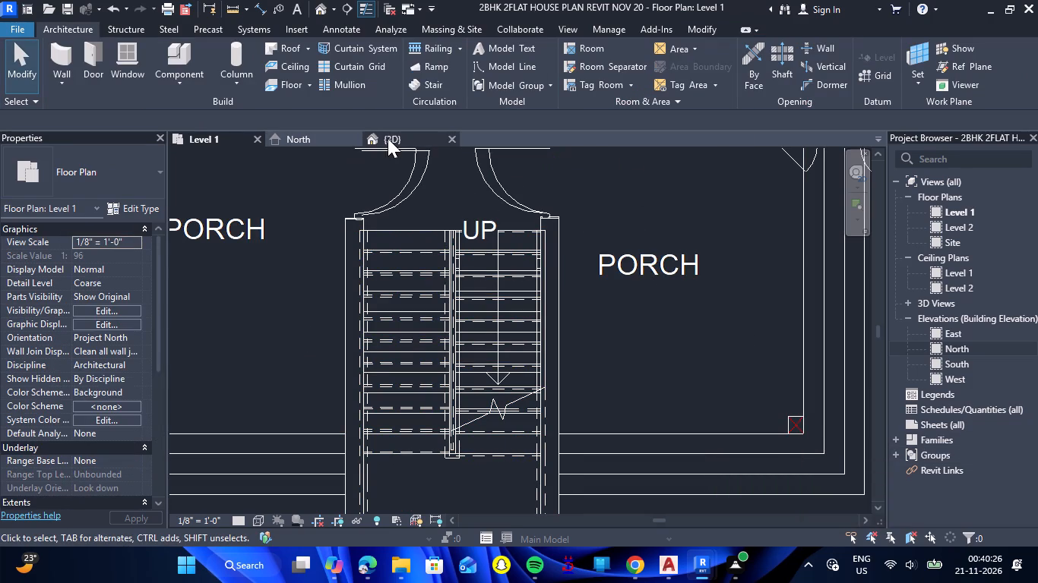
In the 3D view, select the new stair's outer railing that runs along the stairwell walls and landing.
click(388, 138)
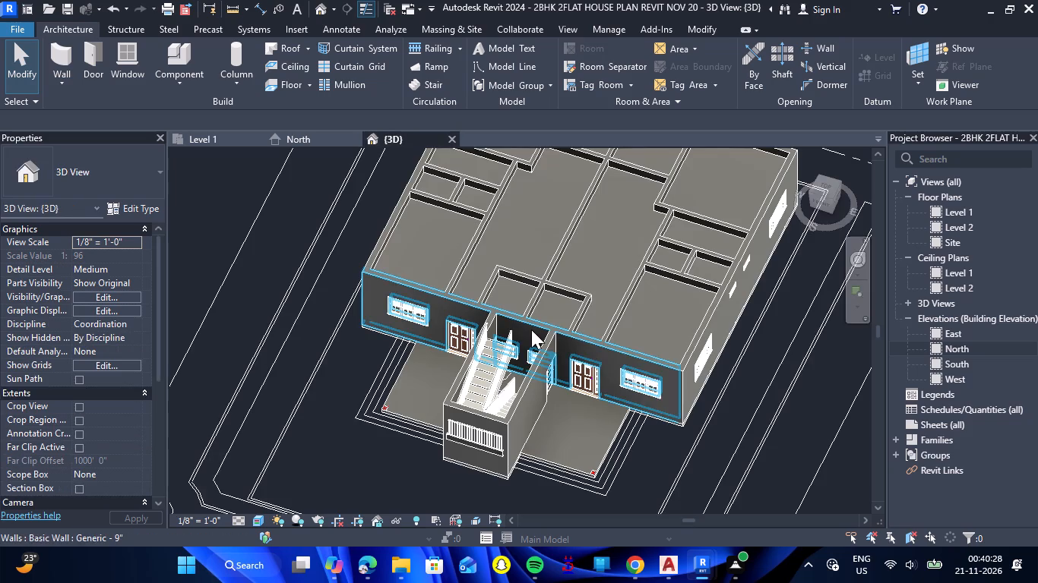
scroll(517, 383, up, 1)
scroll(202, 194, down, 2)
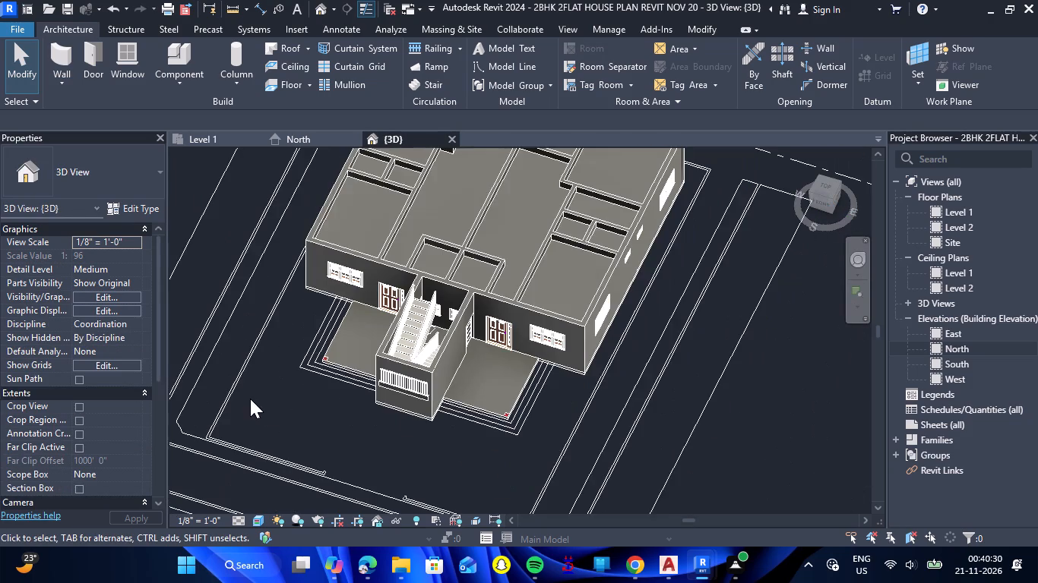
shift+drag(283, 414, 505, 390)
shift+right_drag(282, 414, 505, 390)
scroll(515, 262, down, 6)
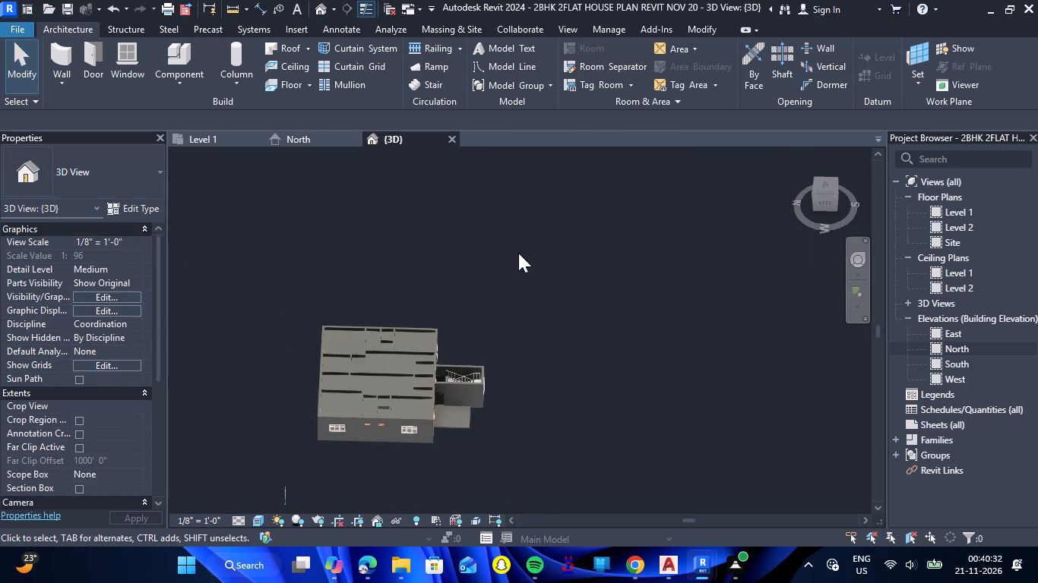
scroll(470, 384, up, 13)
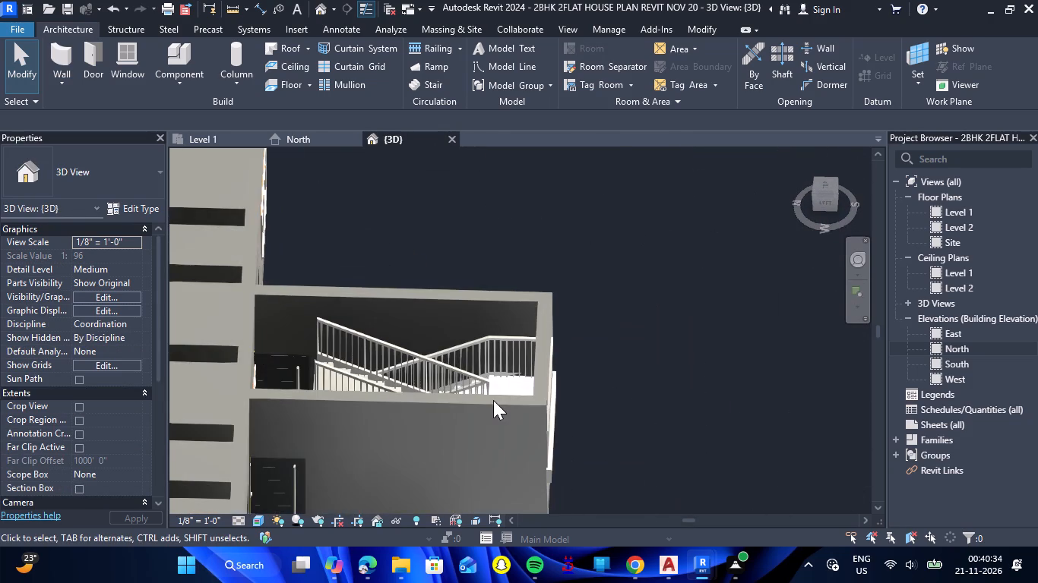
scroll(508, 376, up, 4)
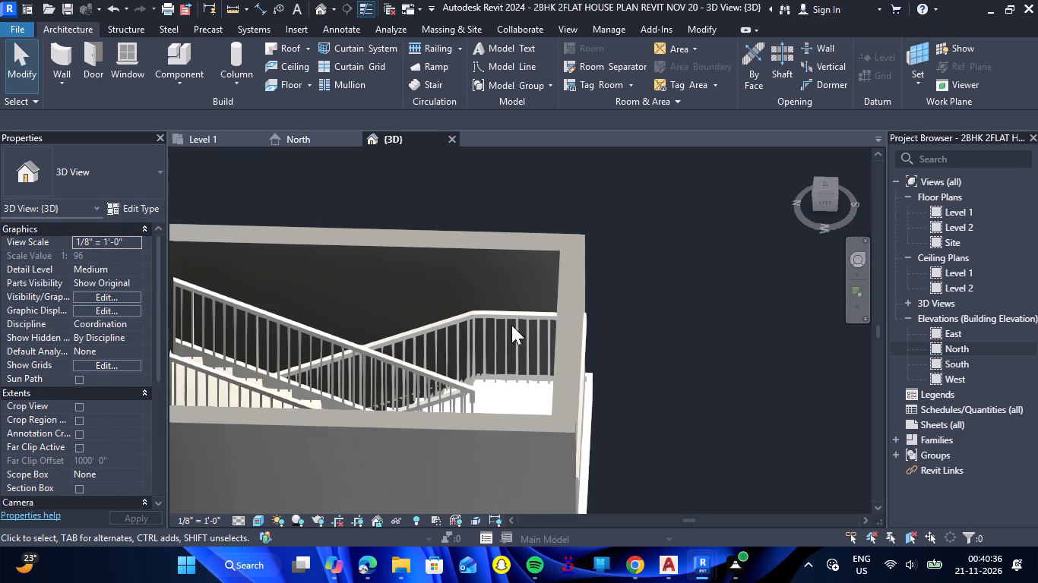
click(515, 317)
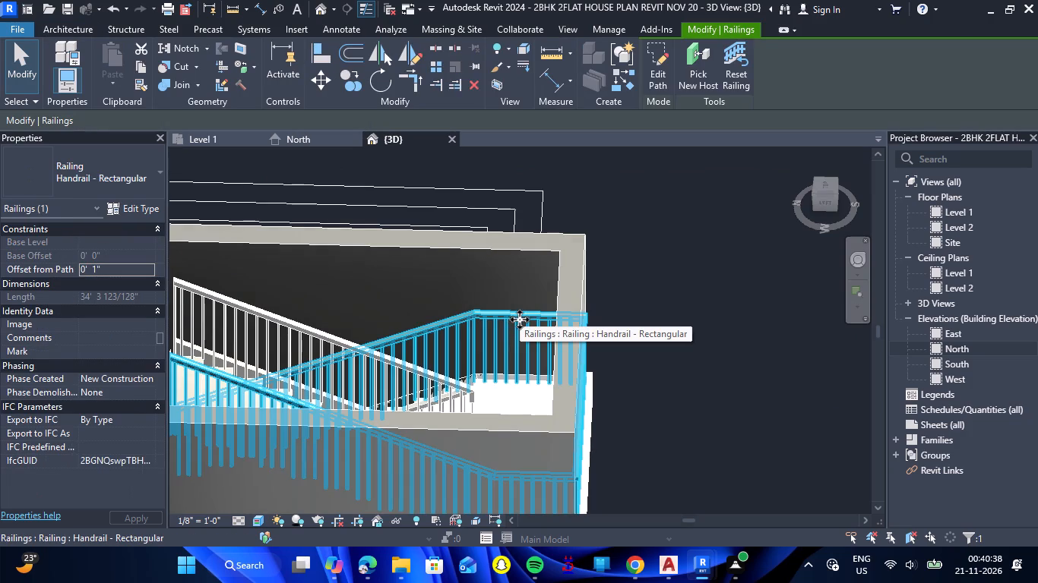
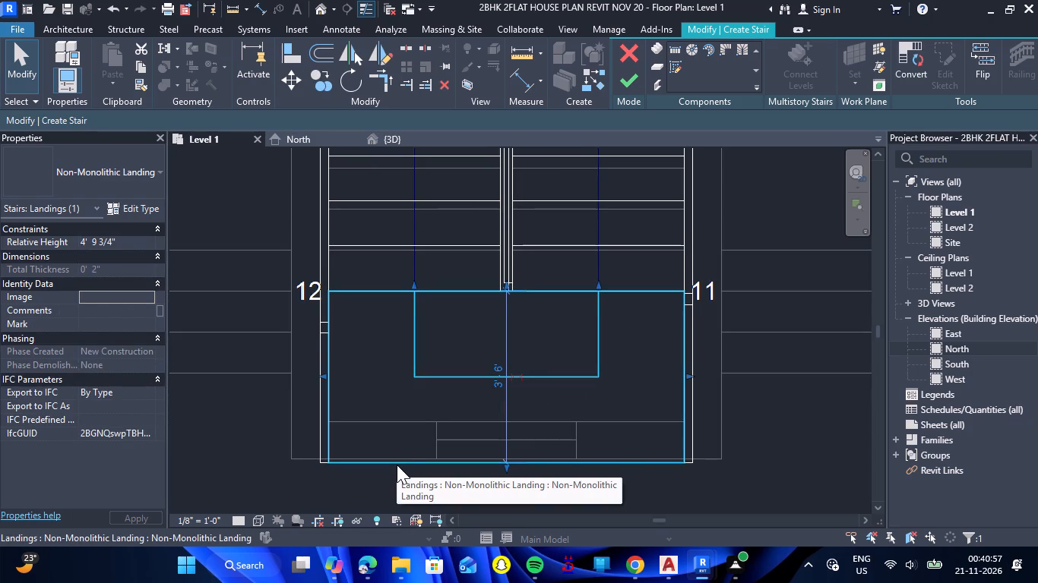
Nudge the stair landing and its connected runs toward the house, bringing the landing's outer edge to the stairwell end wall's inner face.
key(Up)
key(Up)
key(Up)
key(Up)
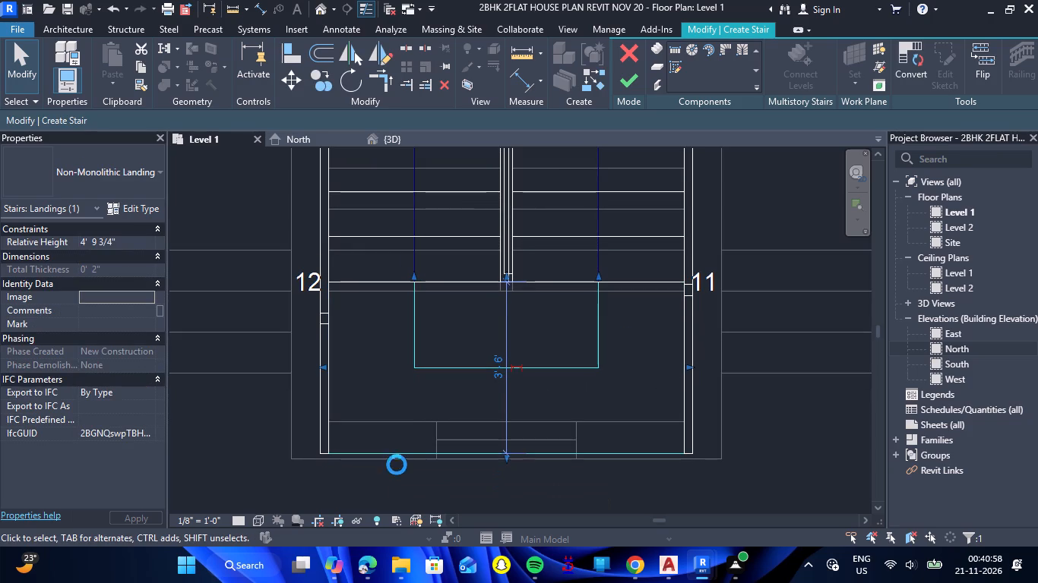
key(Up)
key(Up)
key(Up)
key(Up)
key(Up)
key(Up)
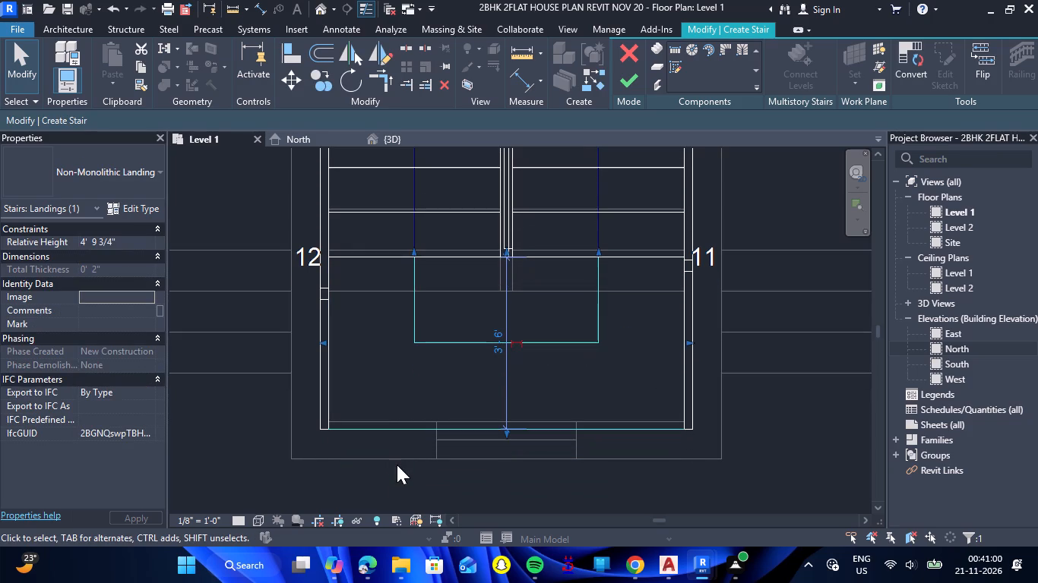
key(Up)
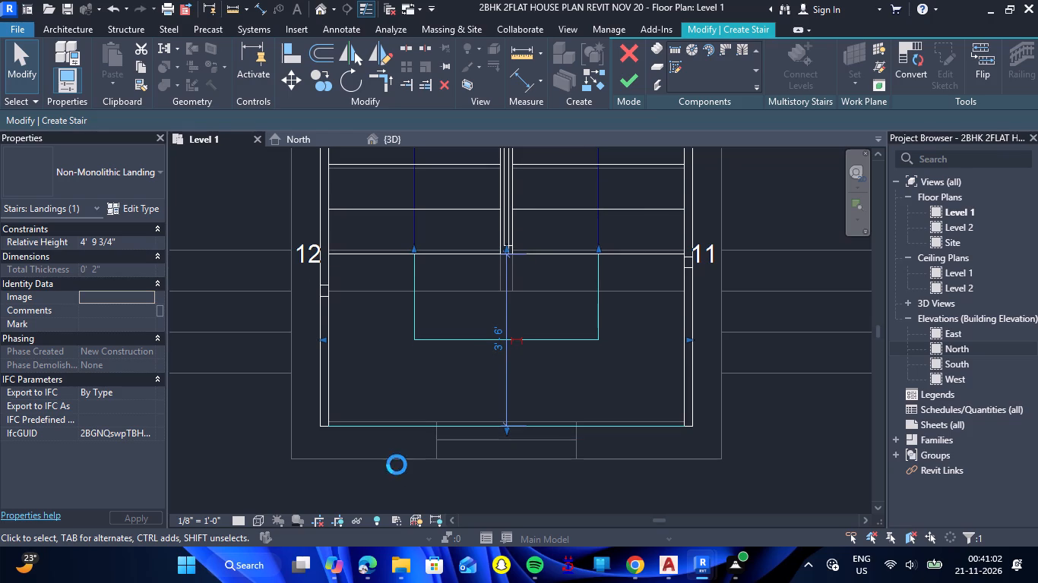
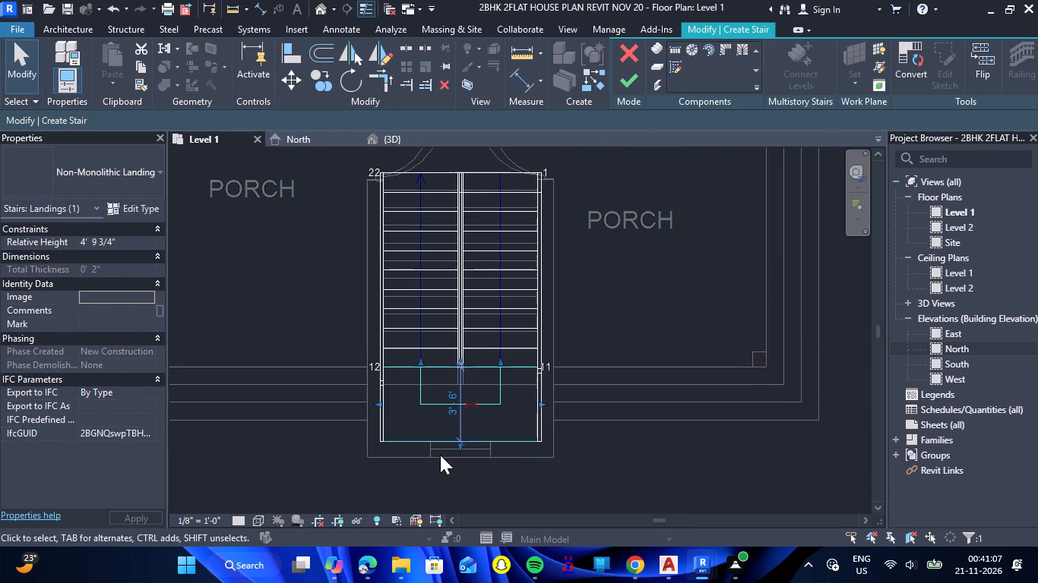
Nudge the stair landing and its connected runs slightly outward, away from the house, at the stairwell's end wall.
key(Down)
key(Down)
key(Down)
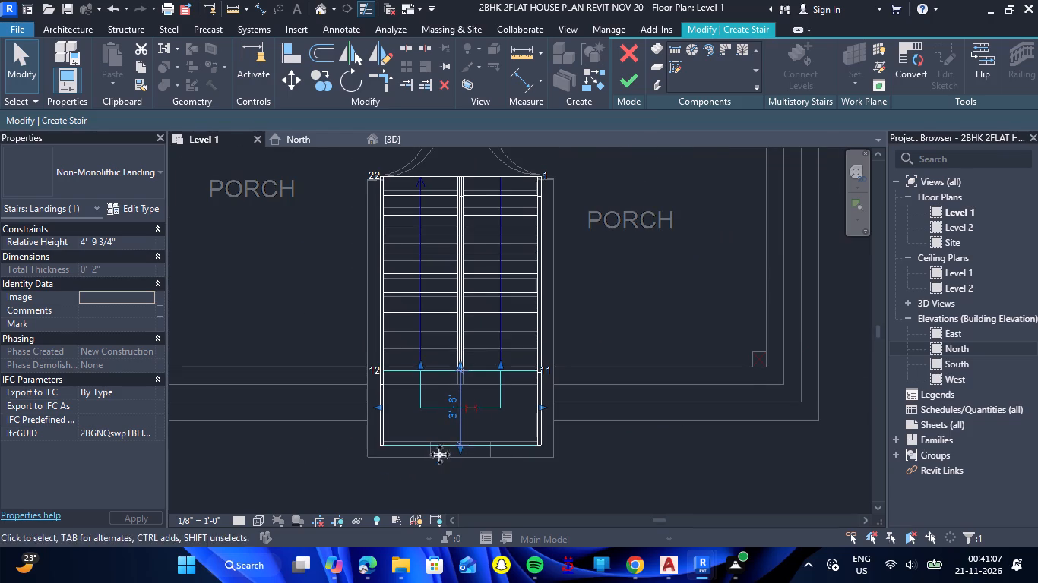
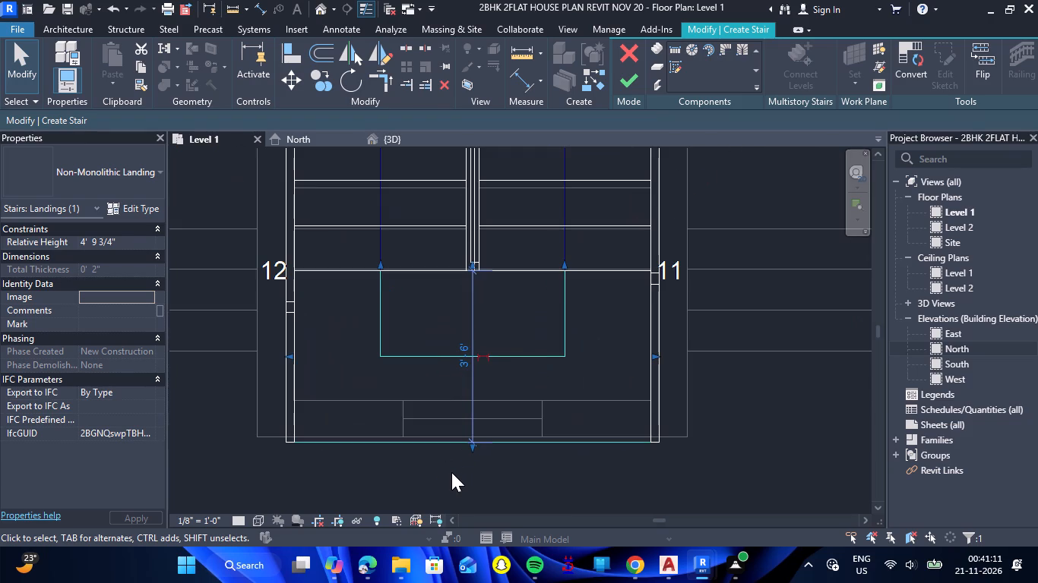
Nudge the stair landing and its runs slightly back toward the house, in line with the end wall's outer face, and finish the stair edit.
key(Up)
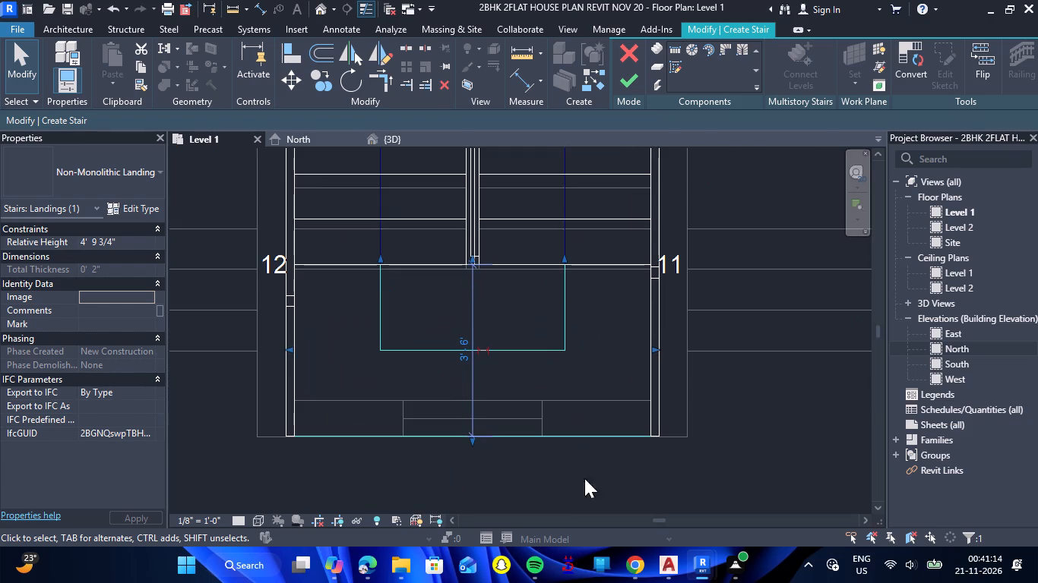
click(762, 457)
scroll(762, 457, down, 4)
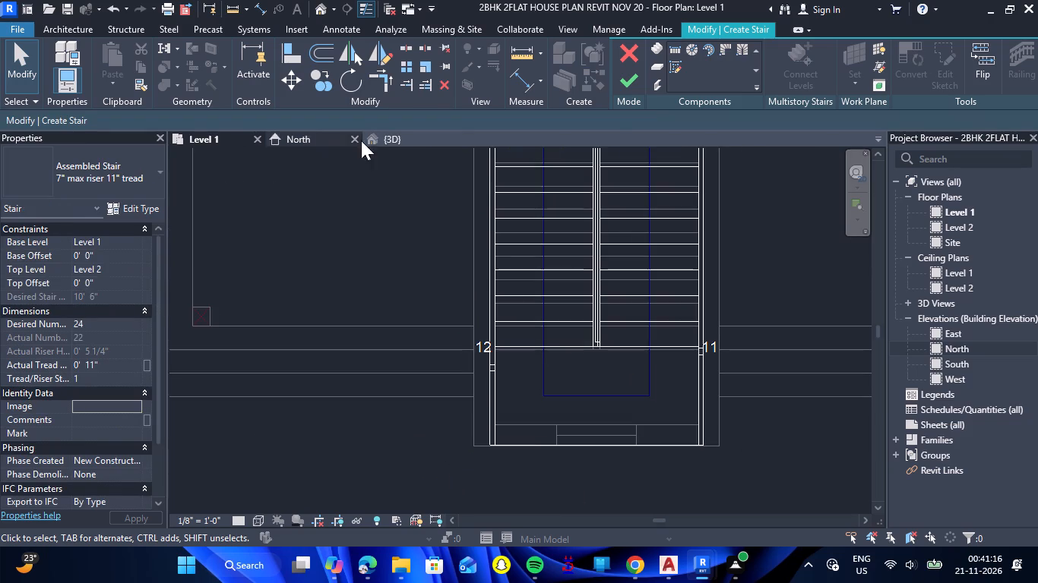
click(381, 136)
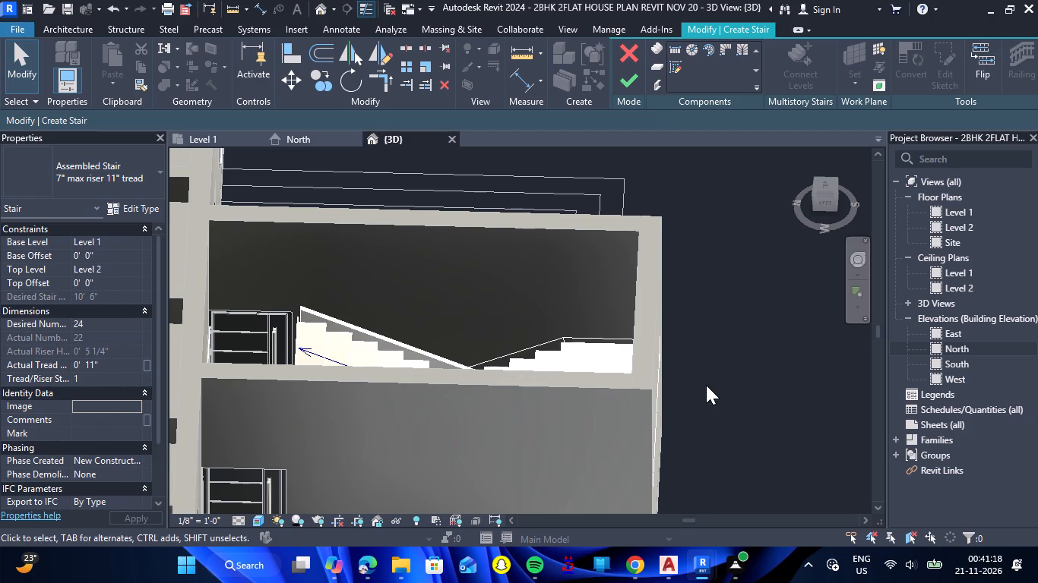
click(720, 385)
click(629, 87)
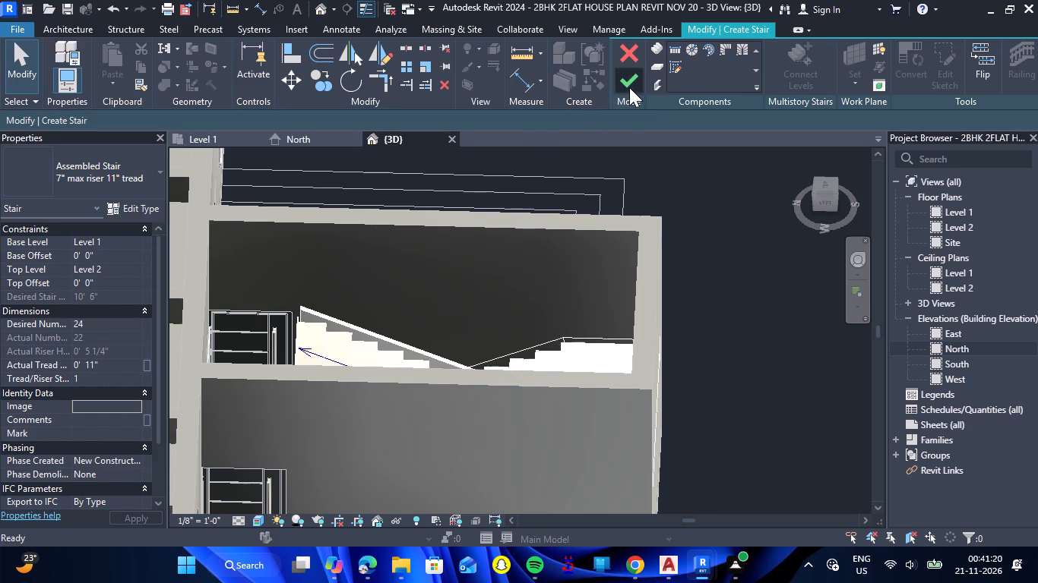
Examine the stairwell in 3D, checking the finished stair and the outer face of the end wall.
click(721, 324)
scroll(733, 329, down, 3)
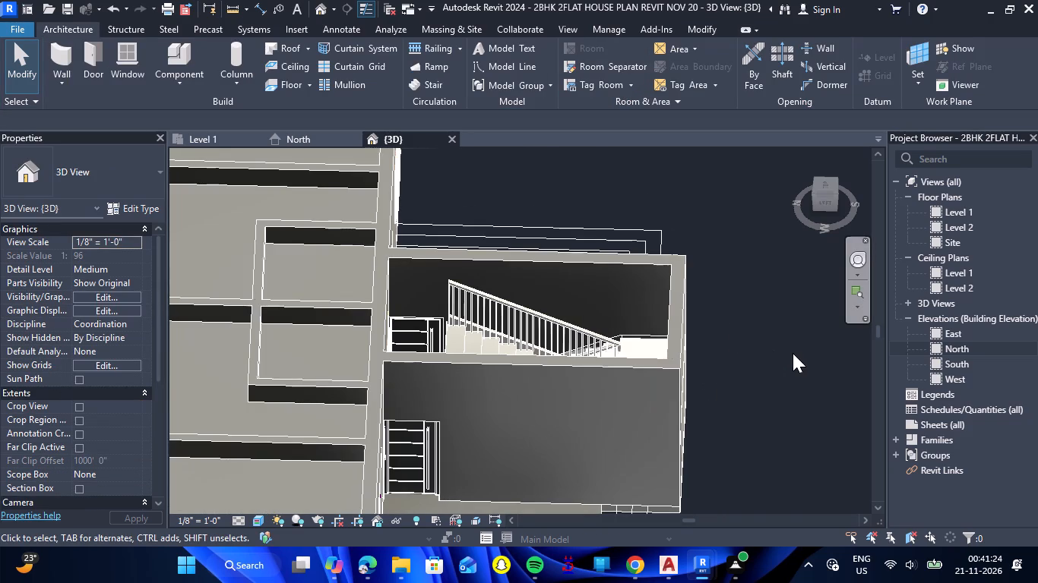
shift+drag(793, 353, 593, 427)
shift+right_drag(793, 353, 593, 427)
scroll(612, 390, down, 9)
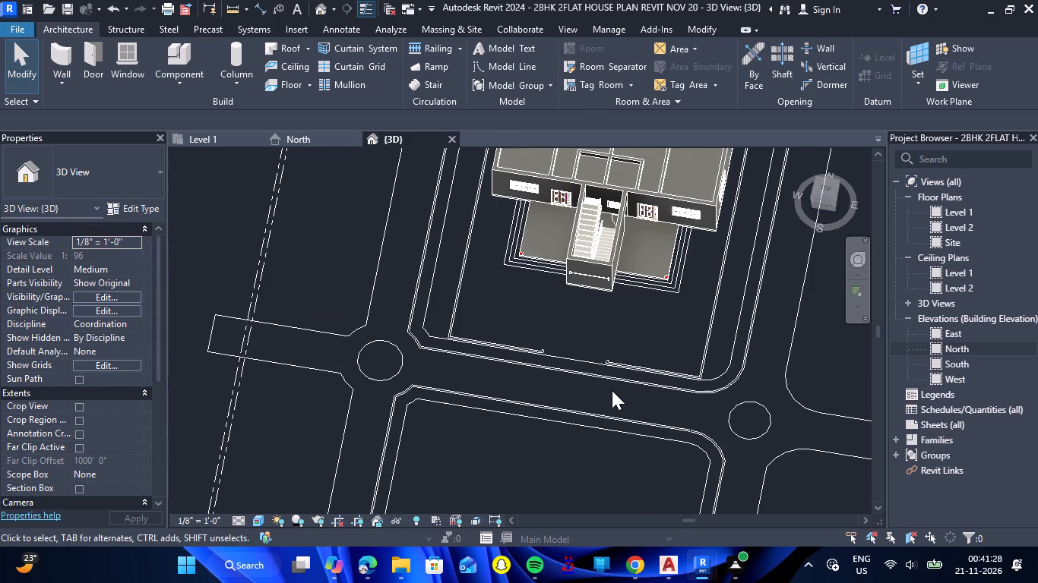
scroll(601, 246, up, 7)
scroll(587, 393, up, 7)
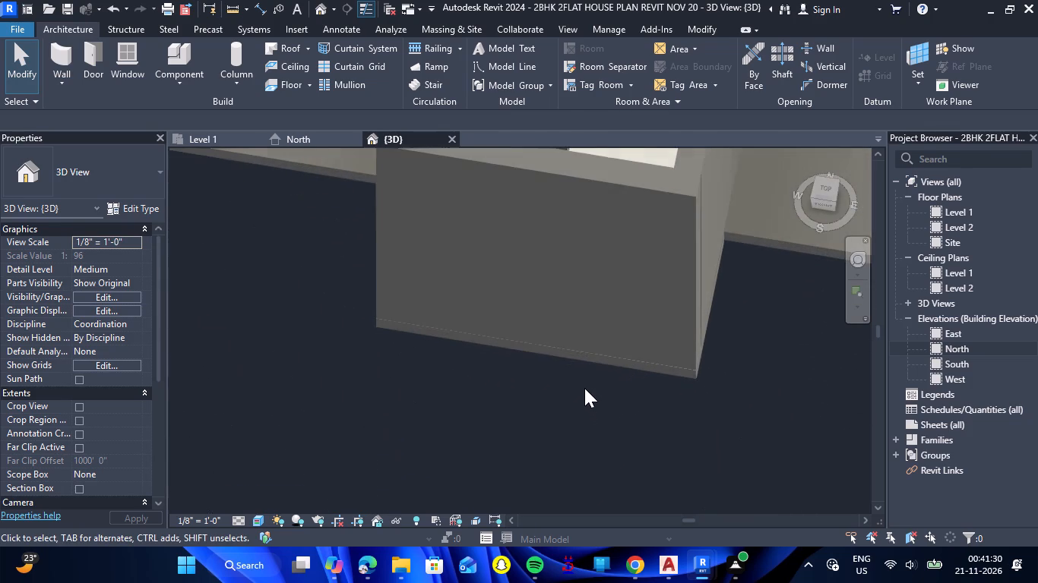
scroll(508, 290, down, 4)
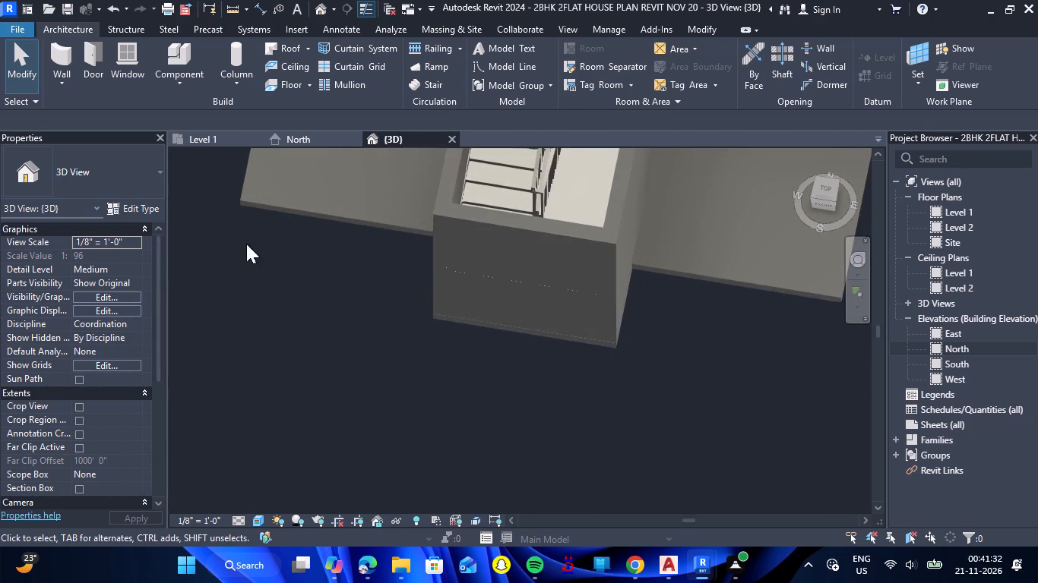
Reopen the stair for editing, nudge its landing slightly further toward the house, inside the end wall's outer face, and finish the edit.
click(204, 140)
scroll(575, 452, up, 2)
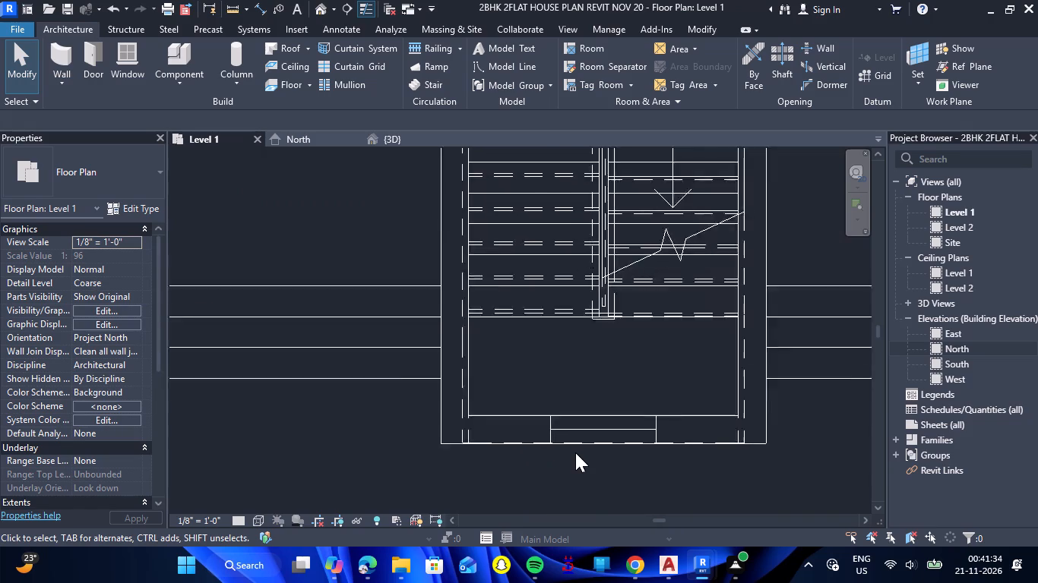
scroll(575, 452, up, 1)
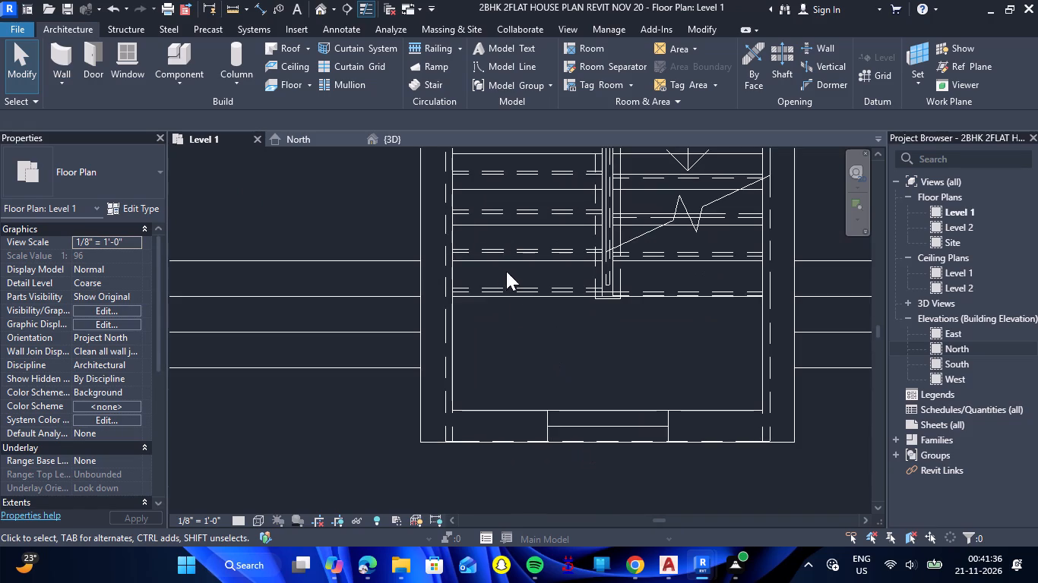
click(532, 289)
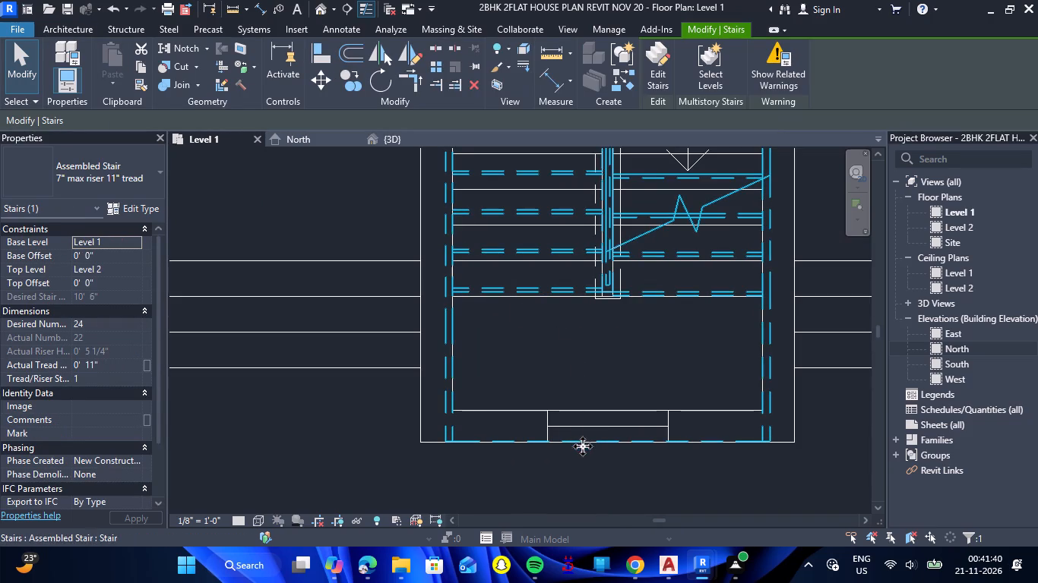
double_click(453, 420)
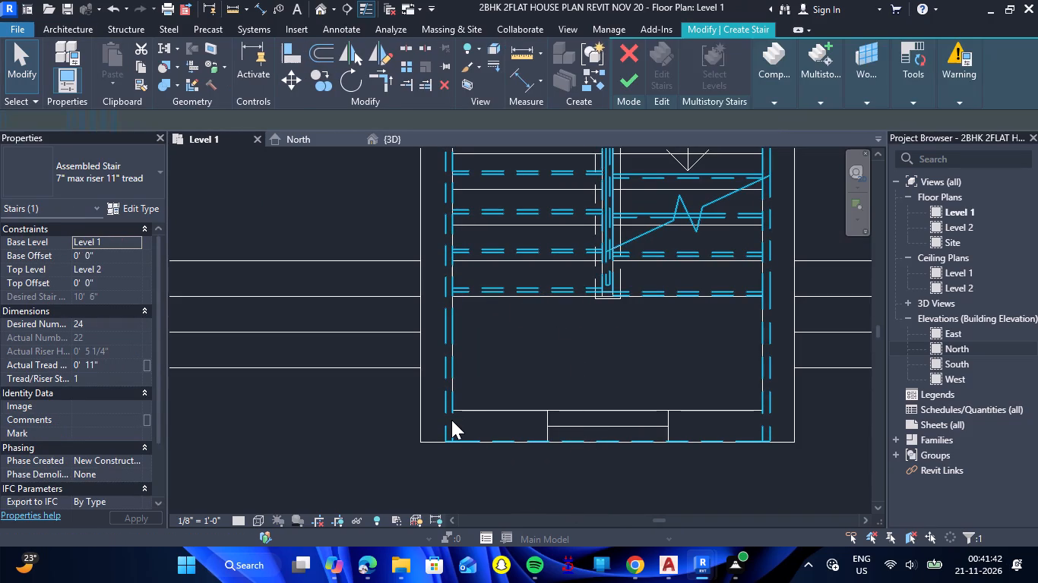
scroll(572, 449, up, 4)
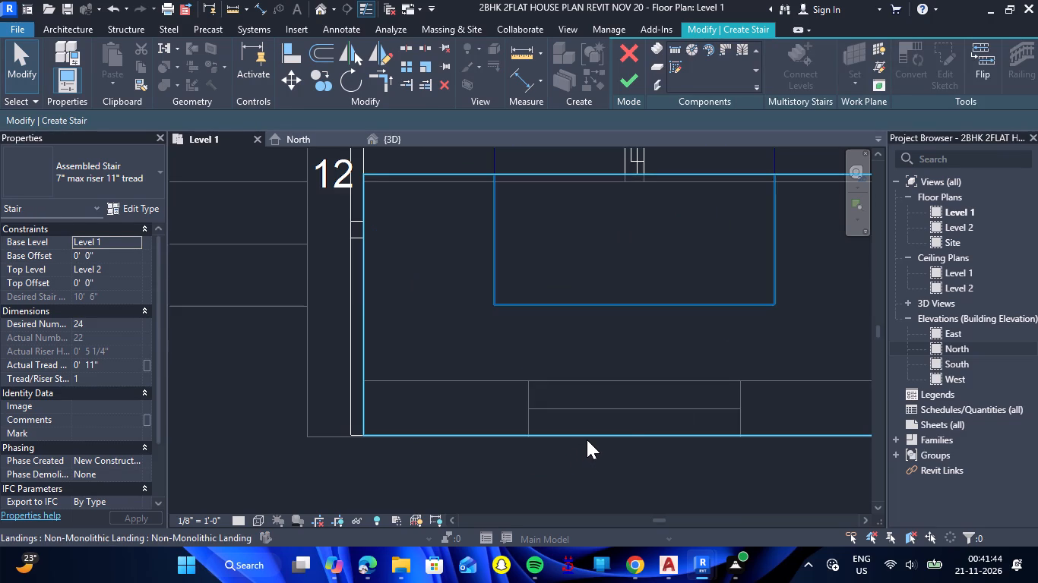
click(587, 440)
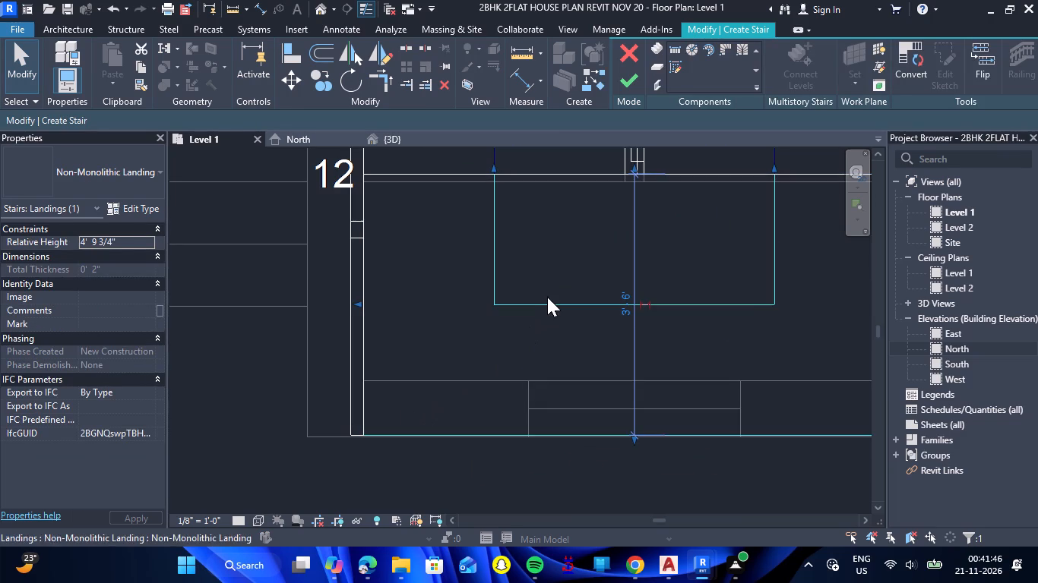
click(544, 311)
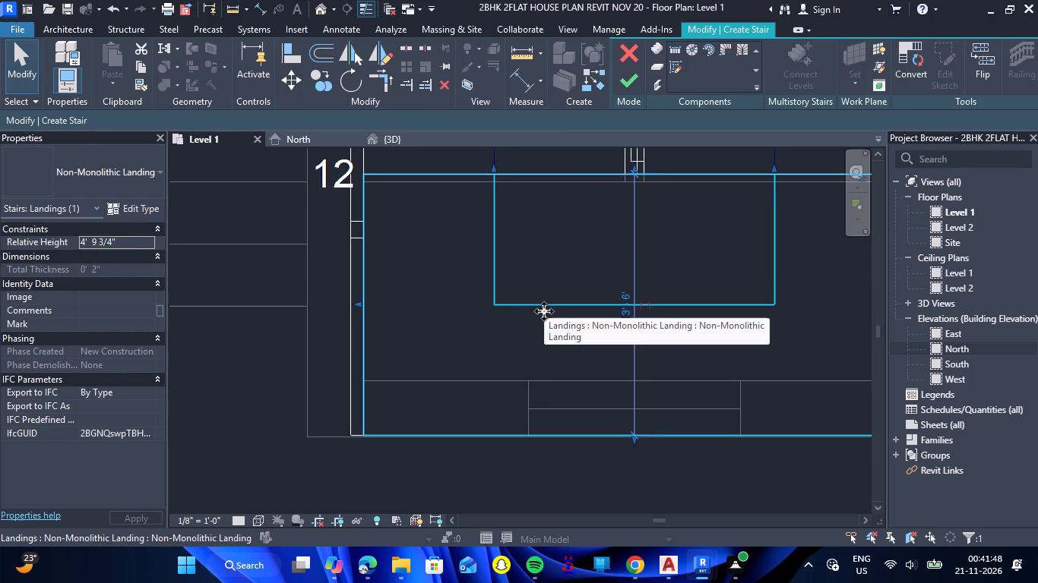
key(Up)
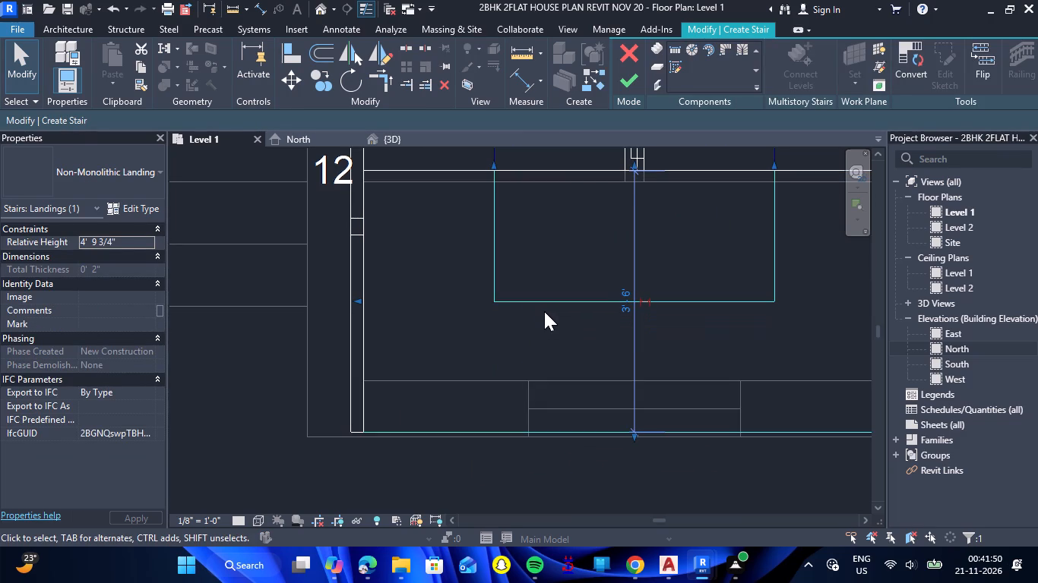
key(grave)
key(Escape)
scroll(444, 343, down, 4)
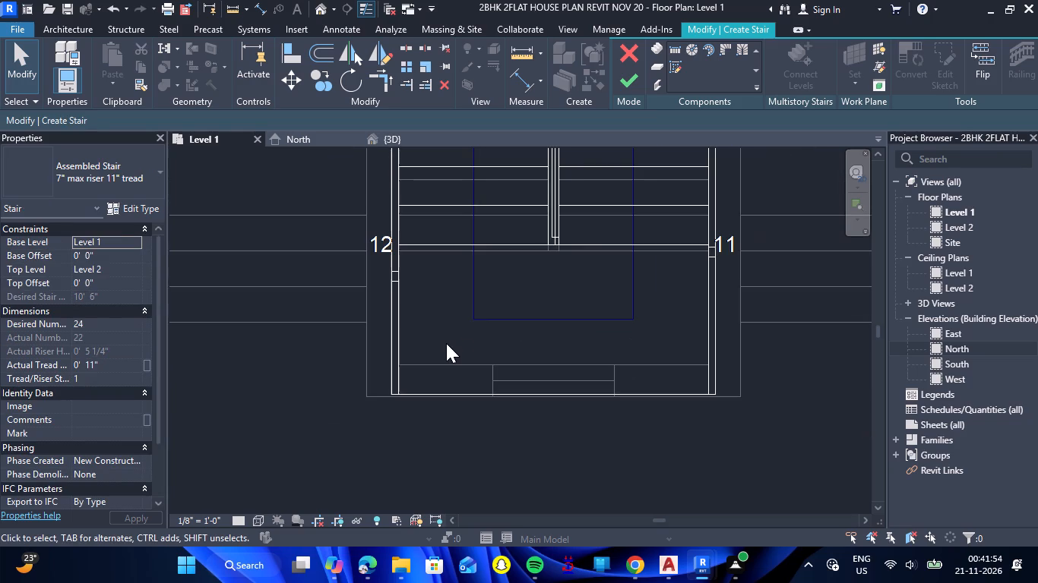
click(379, 134)
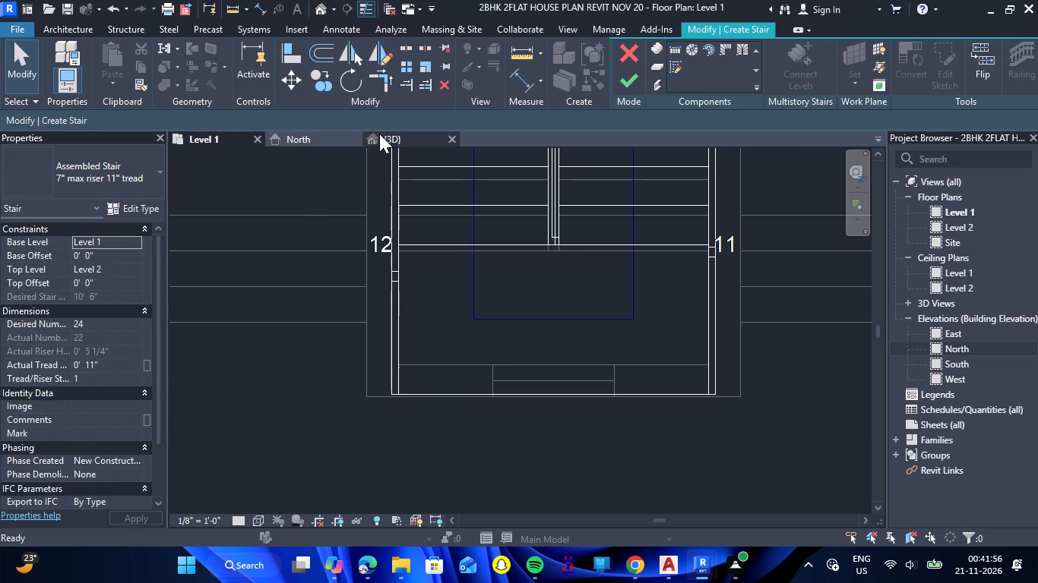
click(618, 86)
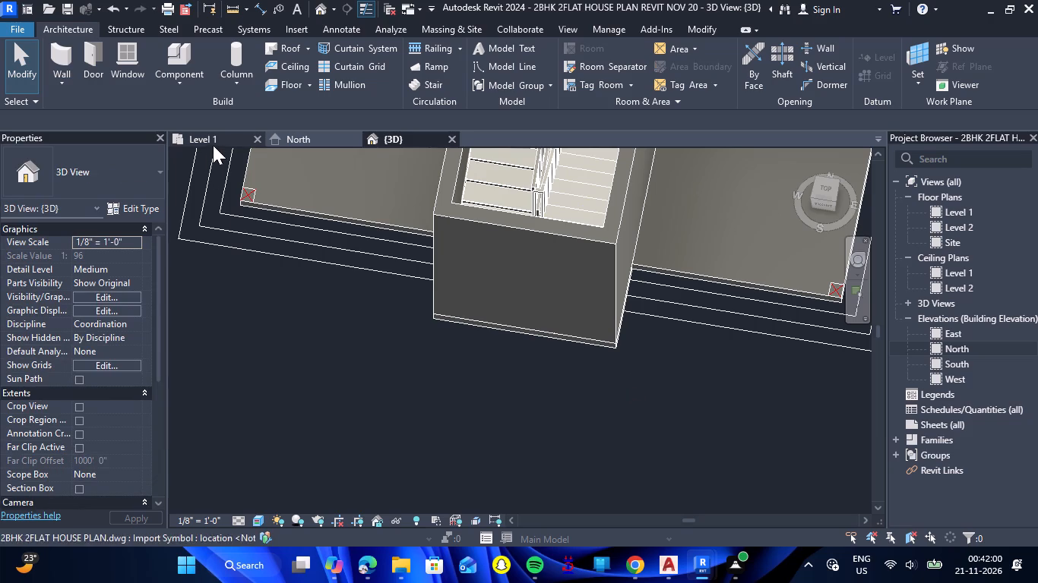
Place a 3' M_Window-Awning-Double-Vertical window in the stairwell's end wall on Level 1, at the window outline in the plan.
click(214, 143)
click(116, 65)
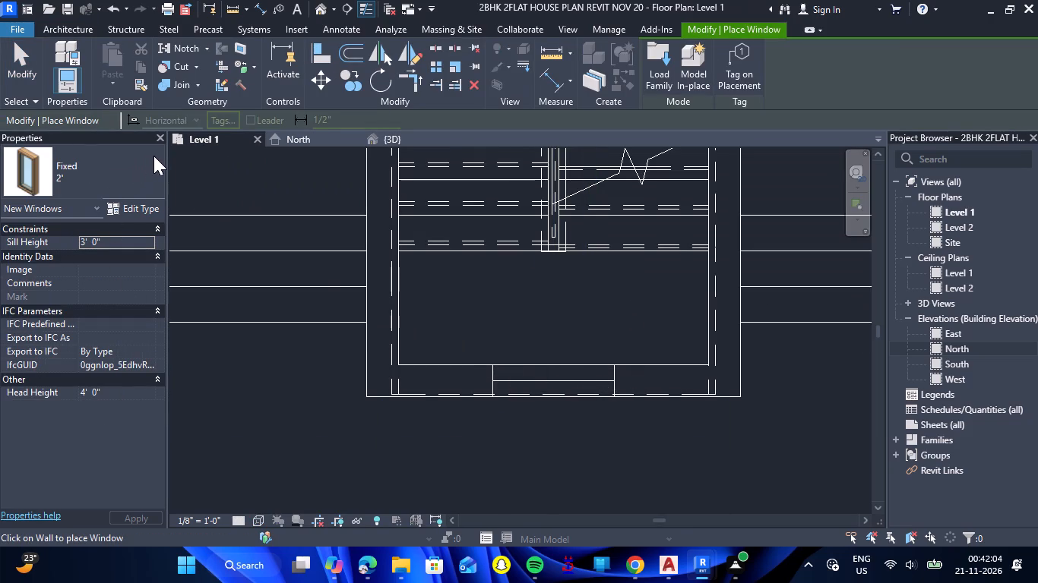
click(158, 168)
scroll(137, 294, down, 2)
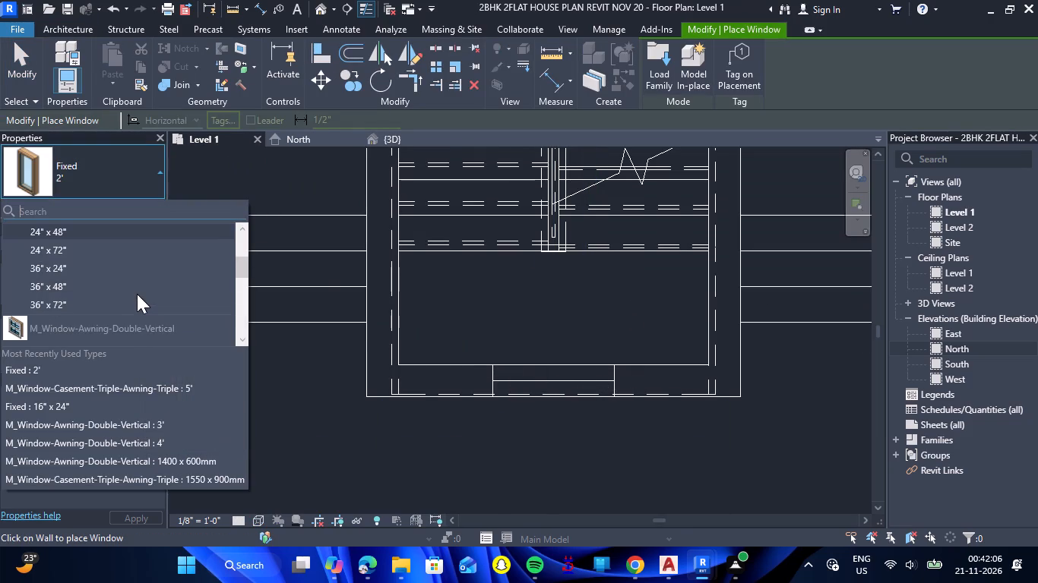
scroll(131, 298, down, 1)
click(92, 306)
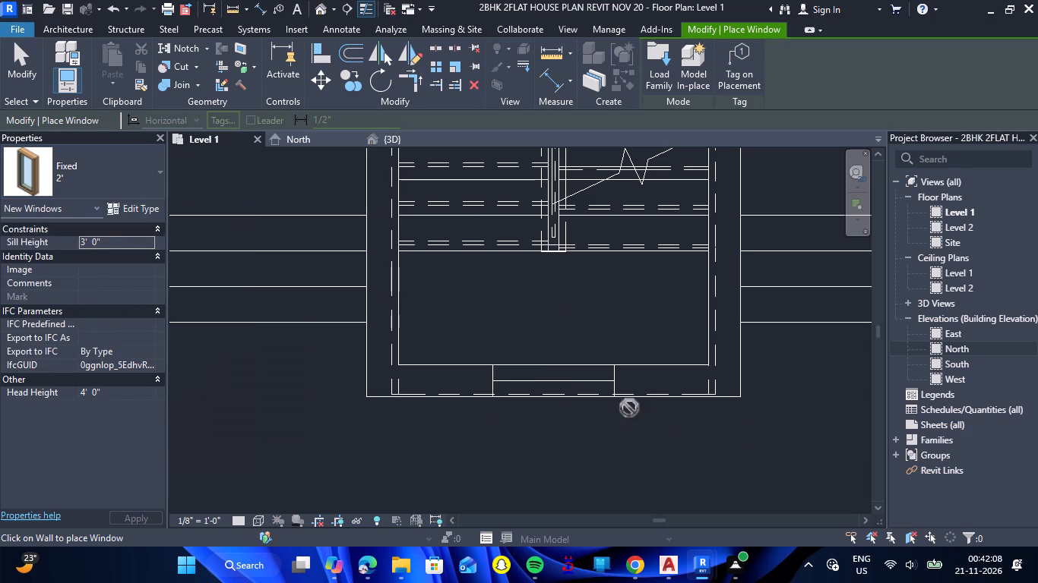
click(153, 167)
scroll(103, 254, down, 2)
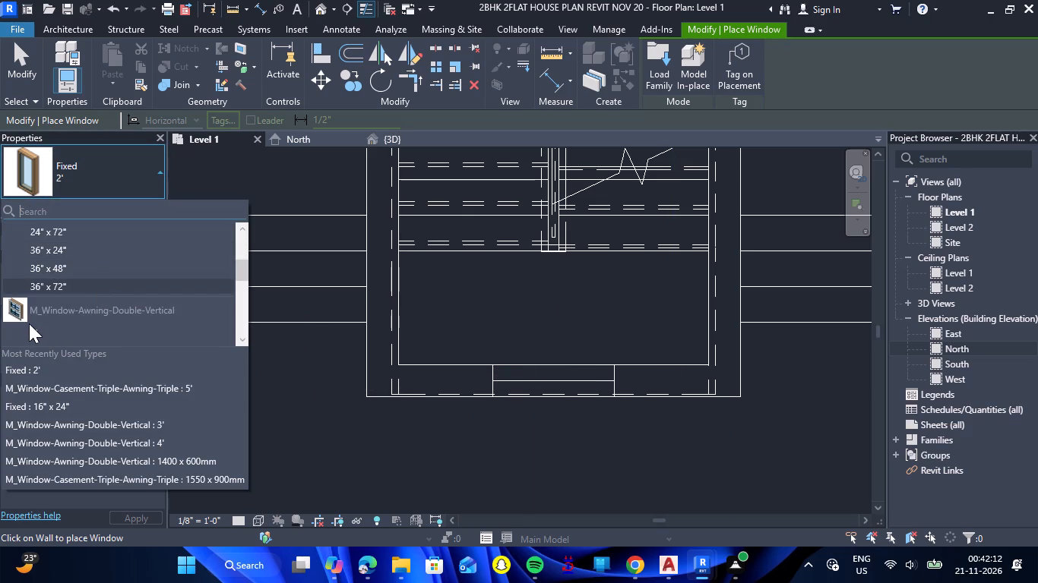
click(40, 332)
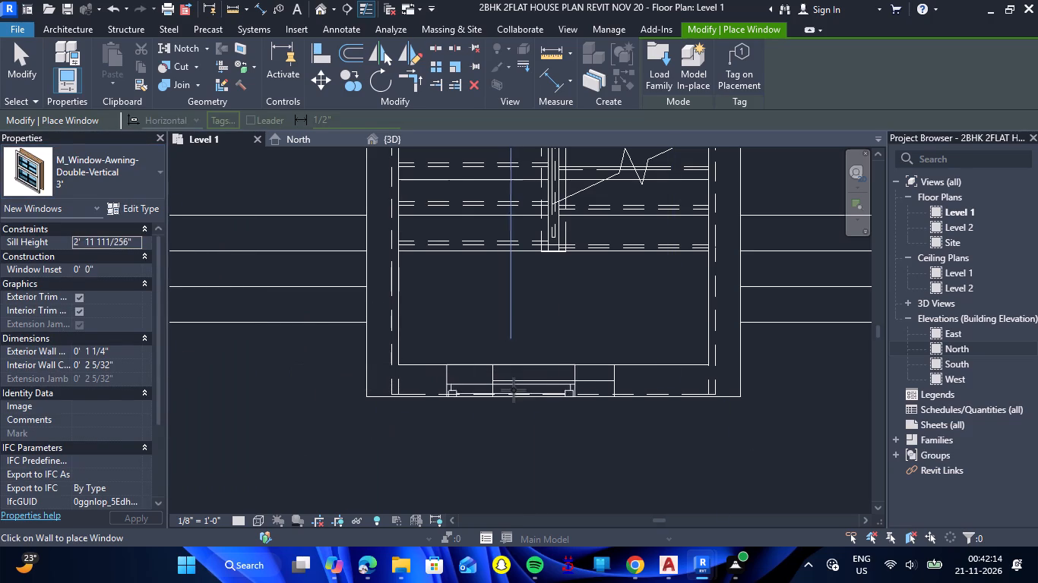
click(562, 389)
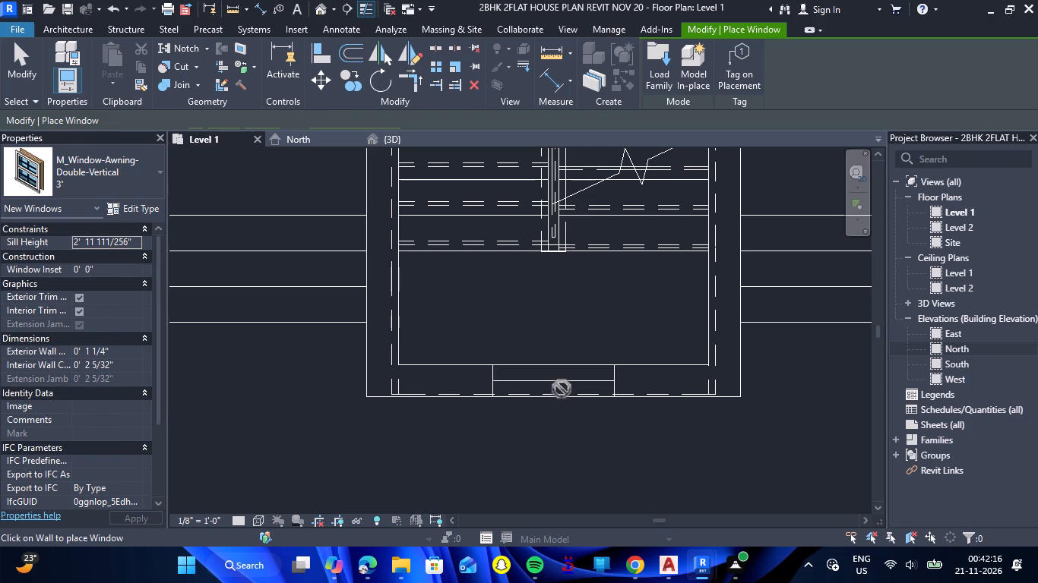
scroll(562, 389, up, 5)
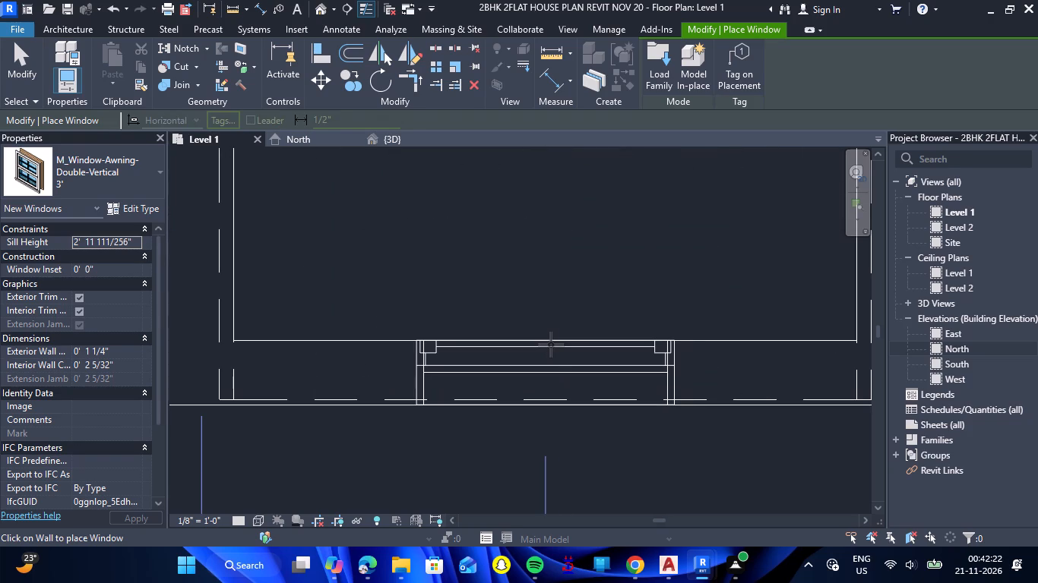
click(554, 410)
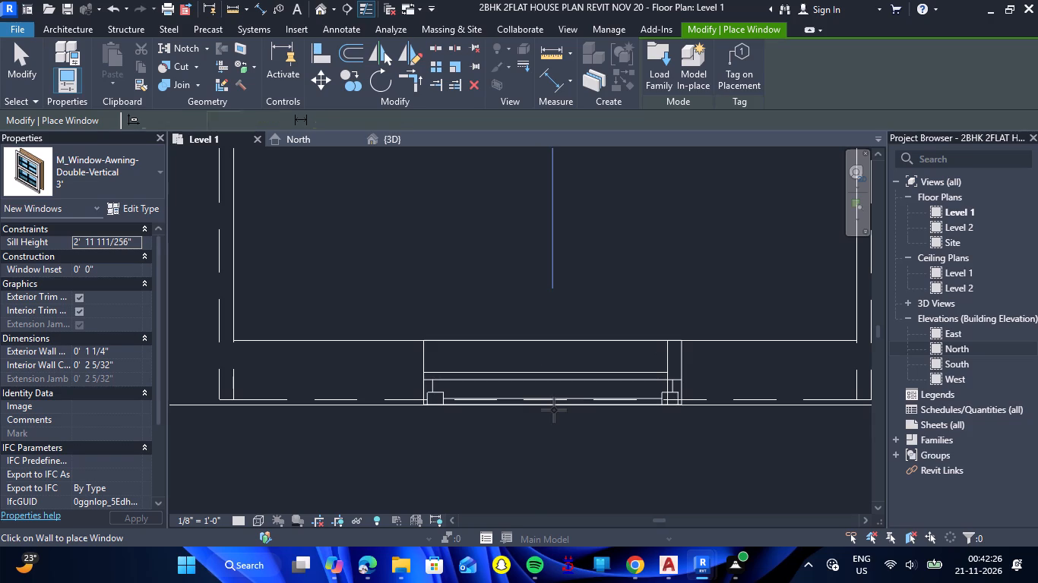
key(Escape)
scroll(521, 425, up, 4)
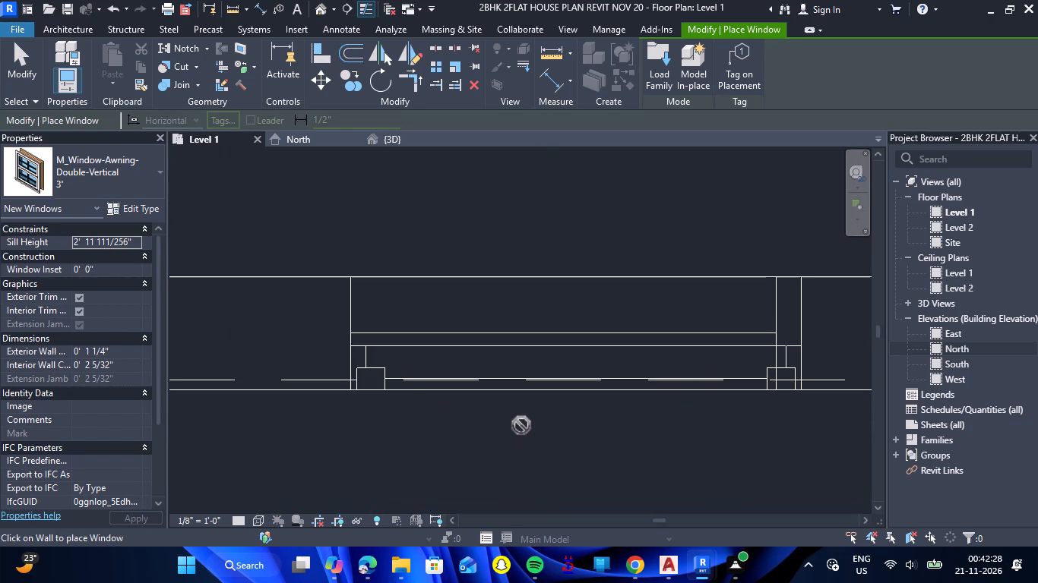
key(Escape)
Nudge the new stairwell window sideways along the end wall to centre it on the window outline in the plan.
click(682, 351)
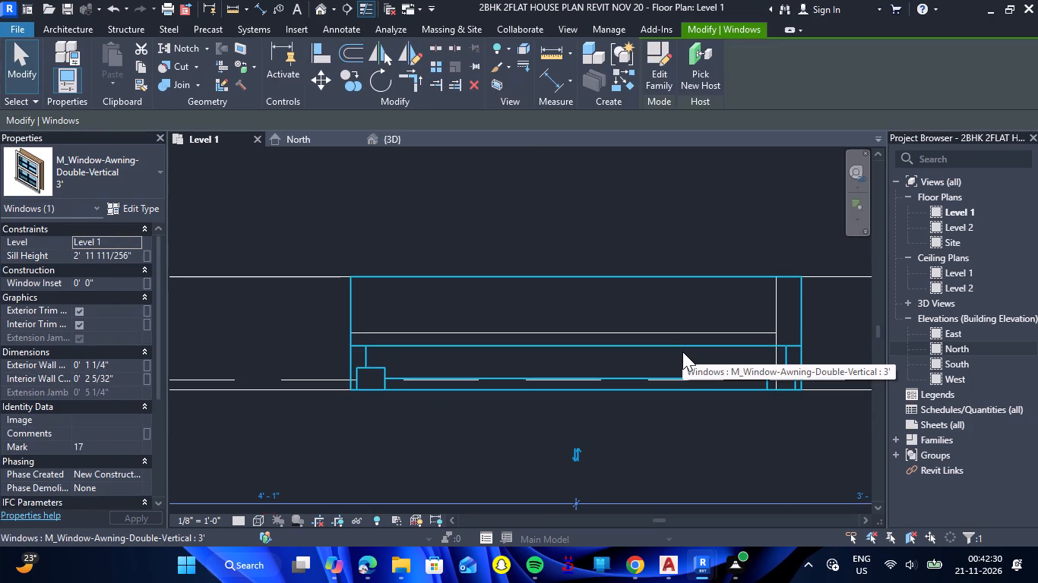
key(Left)
key(Left)
key(Left)
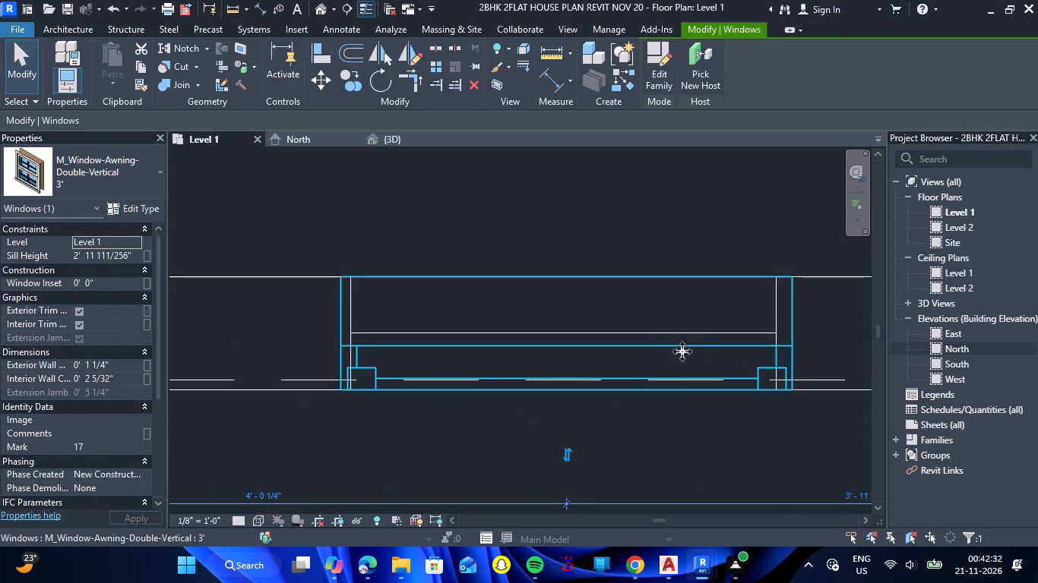
key(Left)
key(Escape)
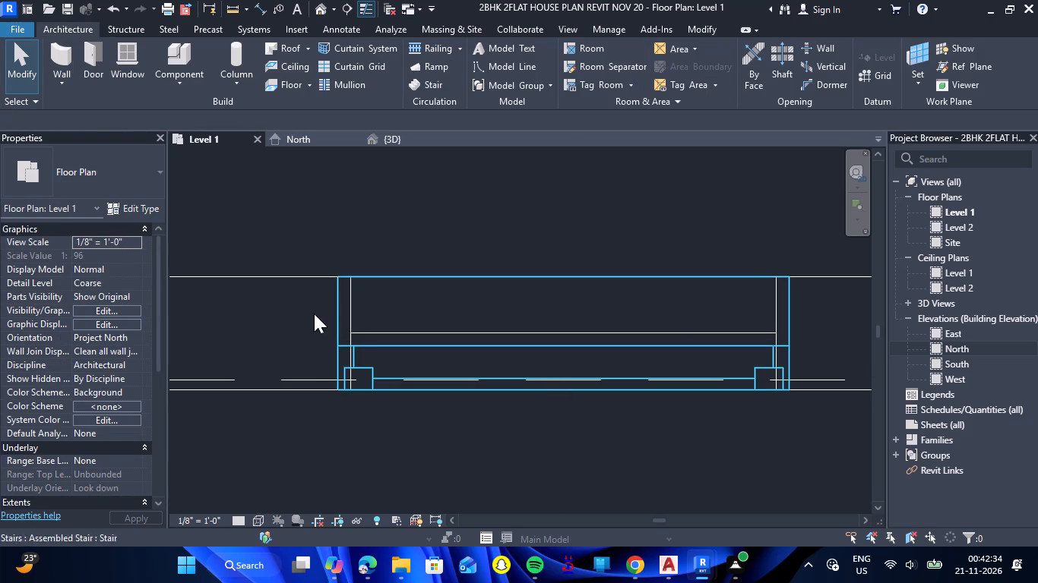
Examine the new window in the stairwell's end wall from the front in 3D.
click(402, 145)
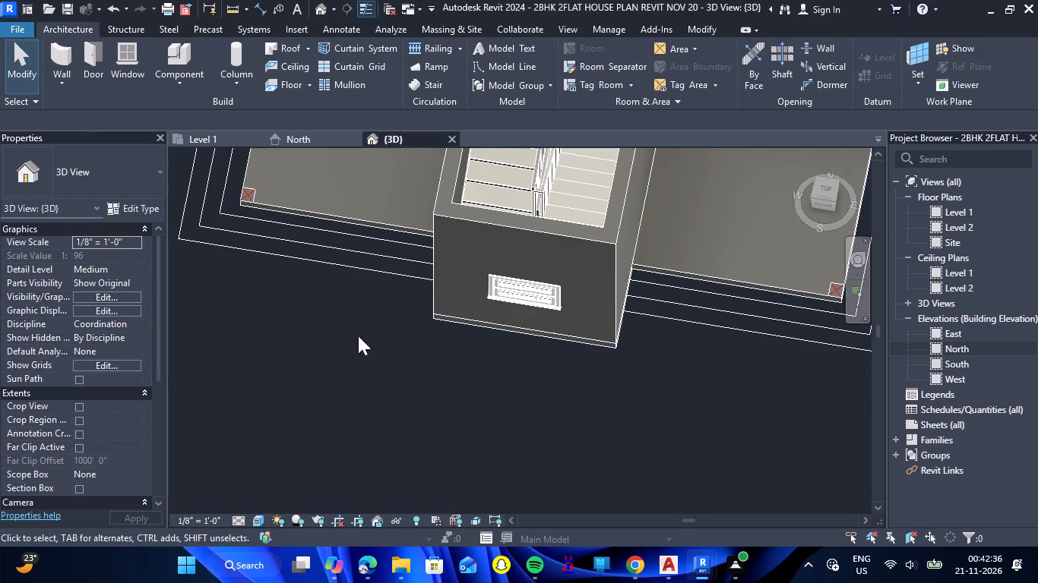
shift+drag(499, 393, 530, 225)
shift+right_drag(499, 393, 530, 225)
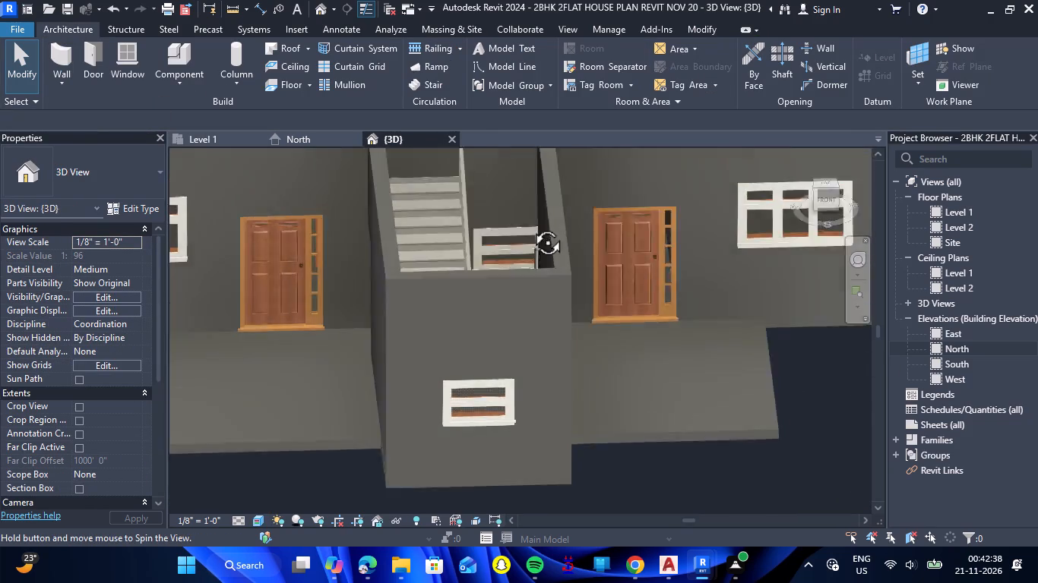
shift+drag(530, 225, 530, 175)
shift+right_drag(530, 225, 530, 175)
scroll(505, 228, down, 2)
scroll(467, 410, up, 7)
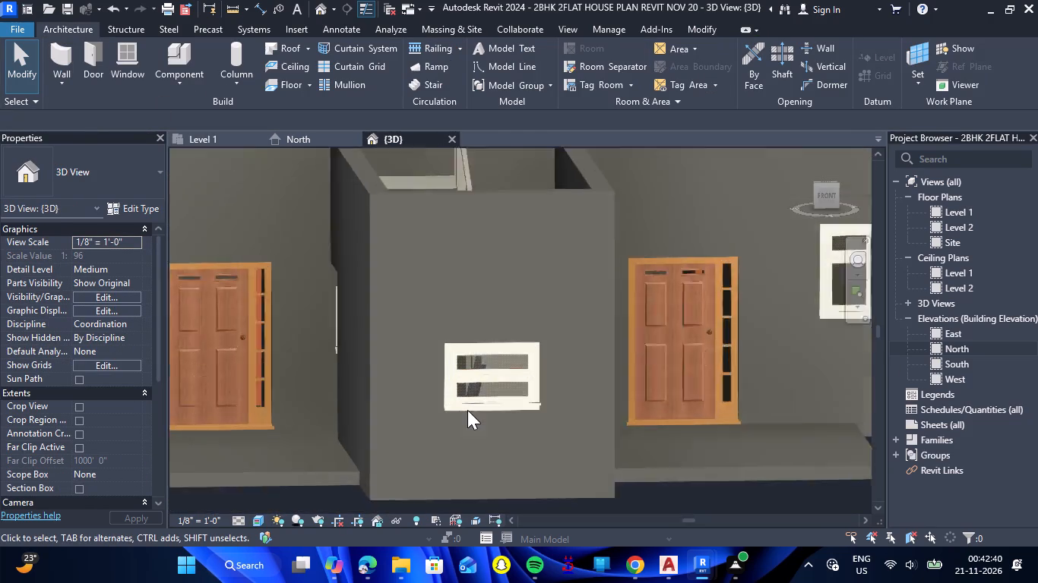
Set the sill height of the window in the stairwell's end wall to 4'.
click(483, 403)
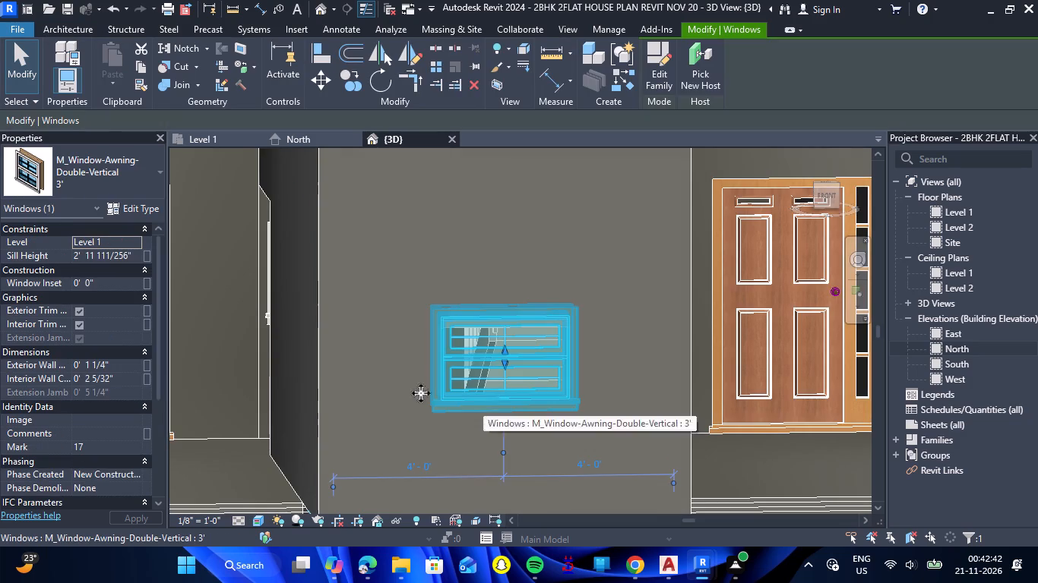
click(136, 257)
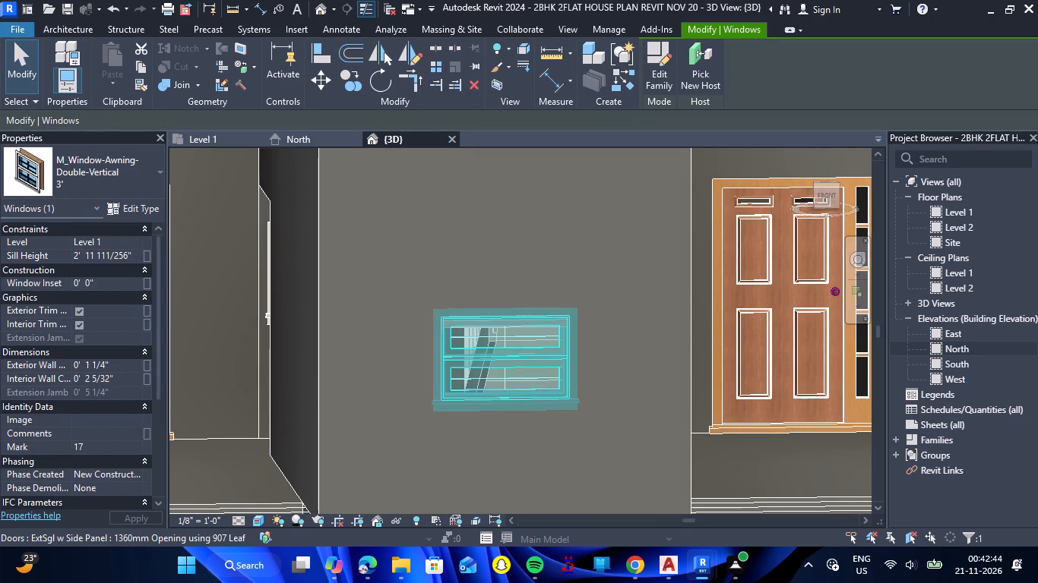
key(BackSpace)
key(BackSpace)
key(BackSpace)
key(BackSpace)
key(BackSpace)
key(BackSpace)
key(BackSpace)
key(BackSpace)
key(BackSpace)
key(BackSpace)
key(BackSpace)
key(BackSpace)
key(BackSpace)
key(BackSpace)
key(BackSpace)
key(BackSpace)
key(BackSpace)
key(BackSpace)
key(BackSpace)
key(BackSpace)
text(4')
key(Return)
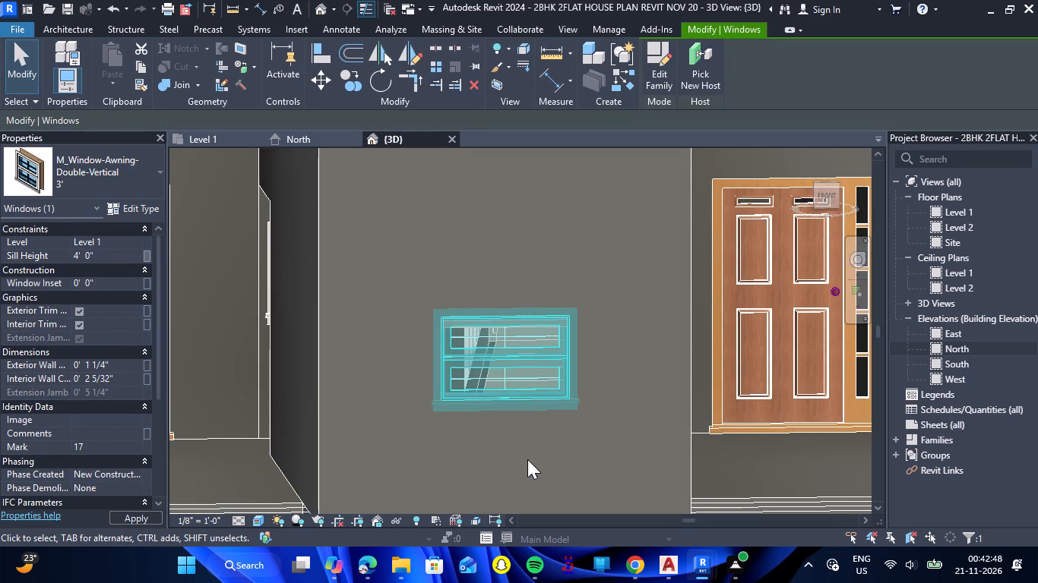
click(644, 363)
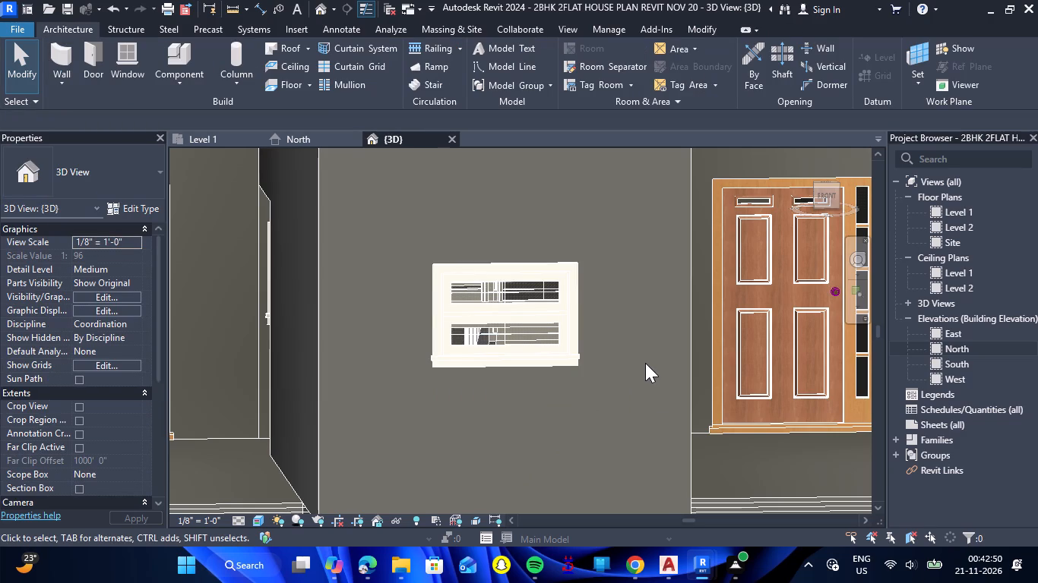
scroll(628, 303, down, 8)
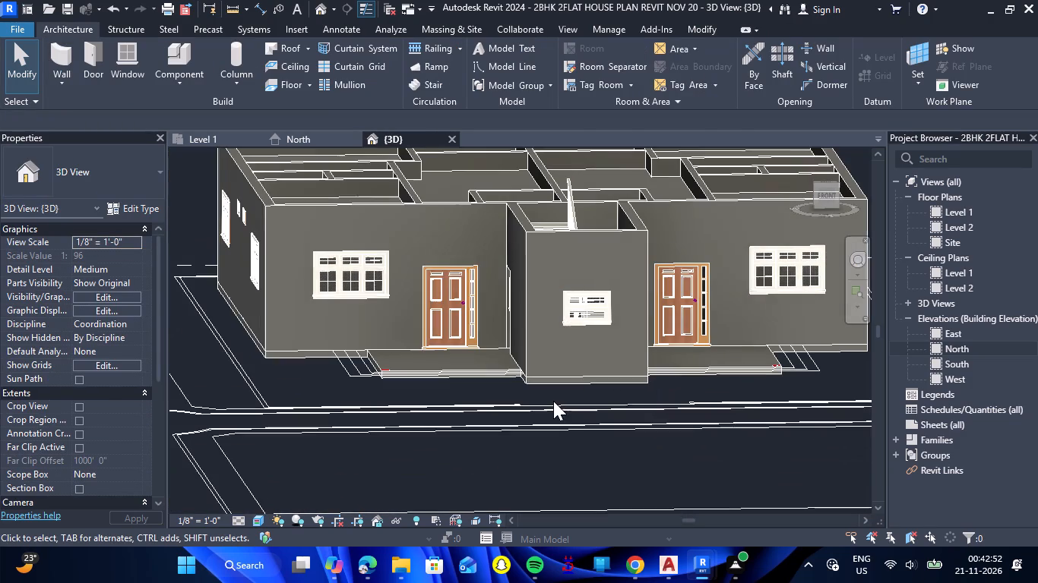
From the Level 1 plan, start a Generic - 6" floor on Level 2 and pick the house's back, east and front walls as boundary lines.
click(214, 138)
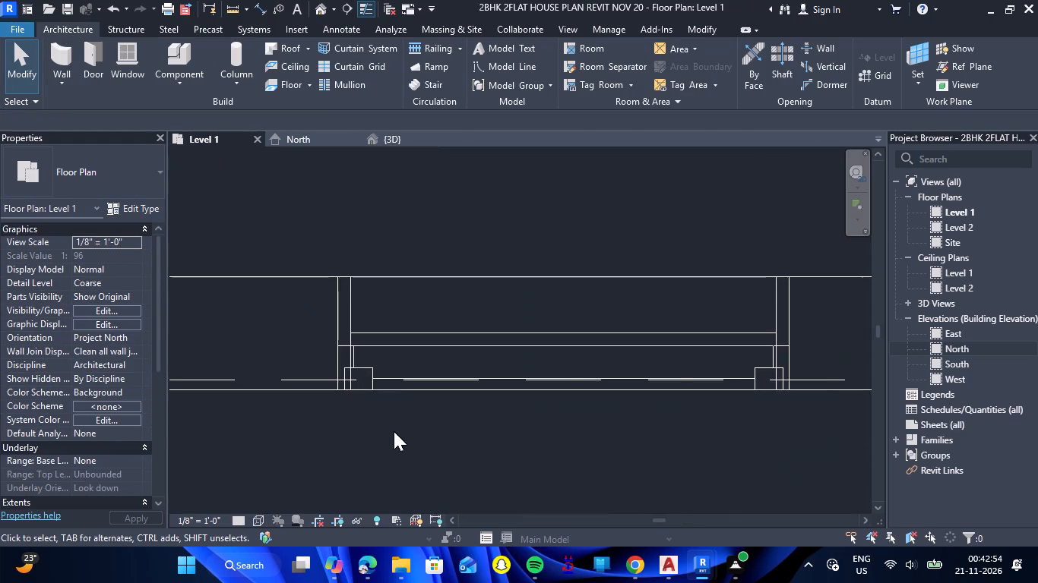
scroll(394, 431, down, 19)
scroll(413, 418, down, 3)
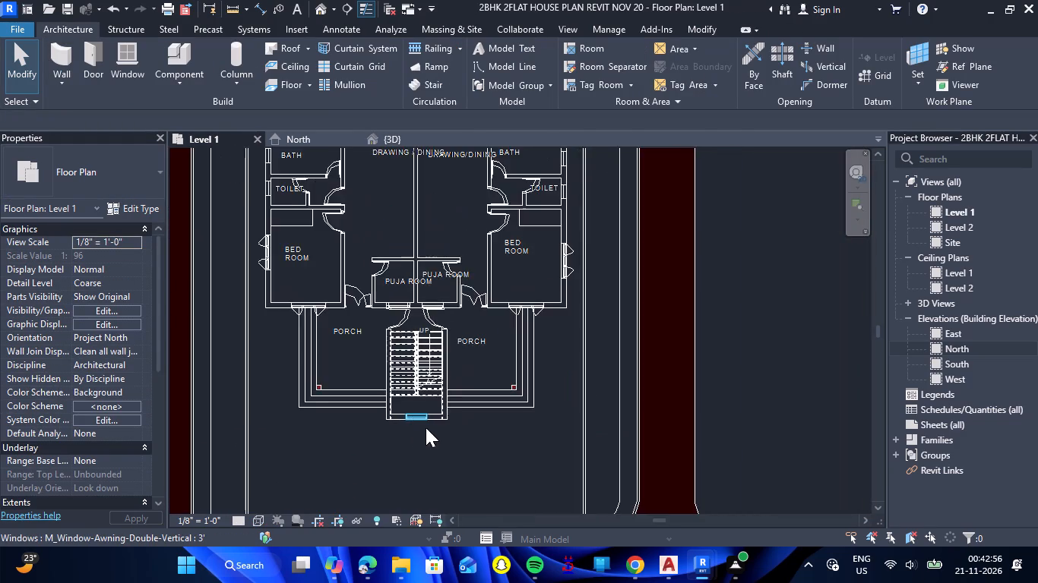
scroll(426, 427, down, 6)
scroll(385, 240, up, 4)
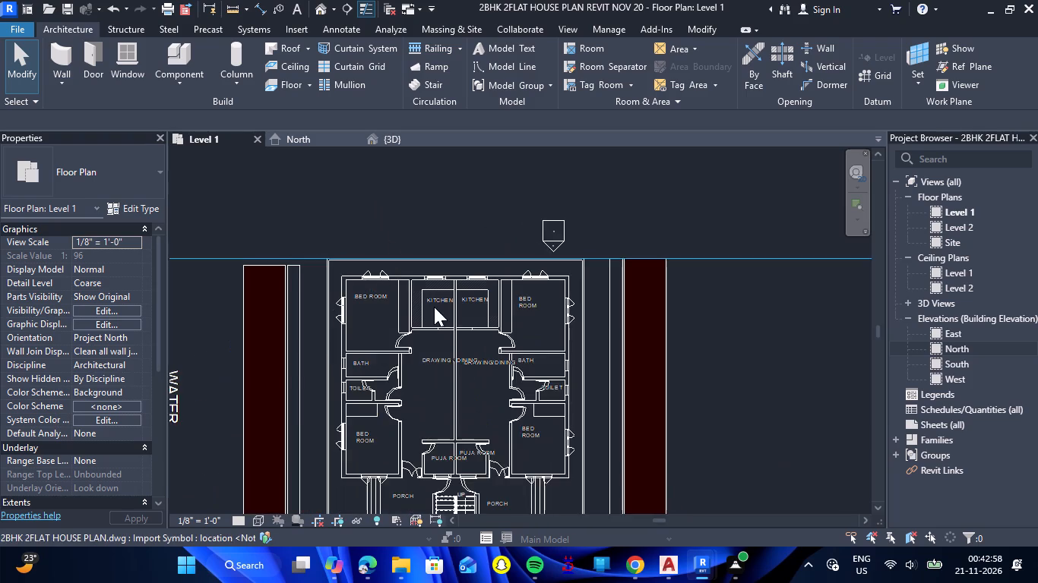
scroll(438, 295, up, 3)
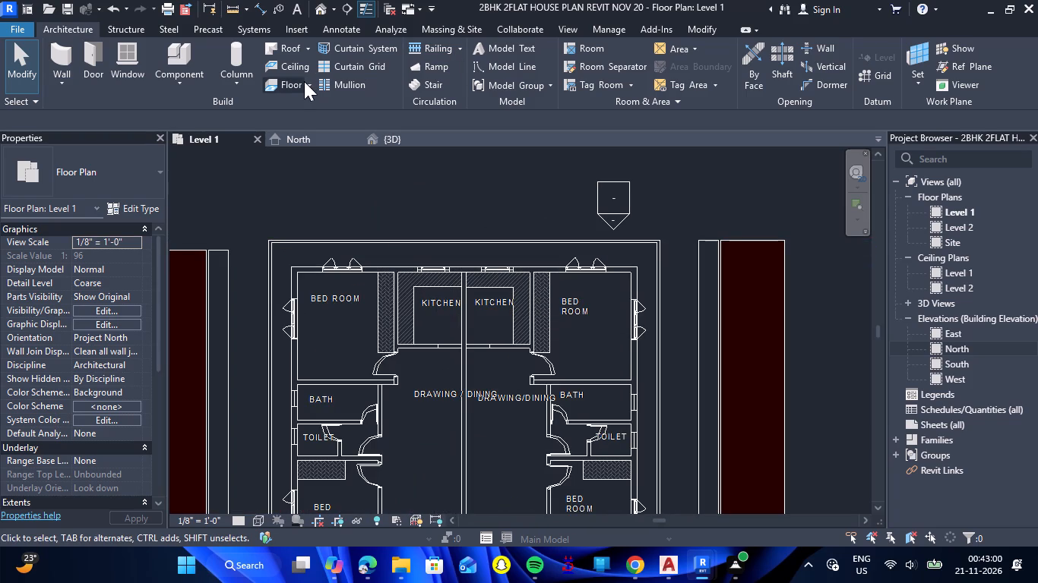
click(293, 88)
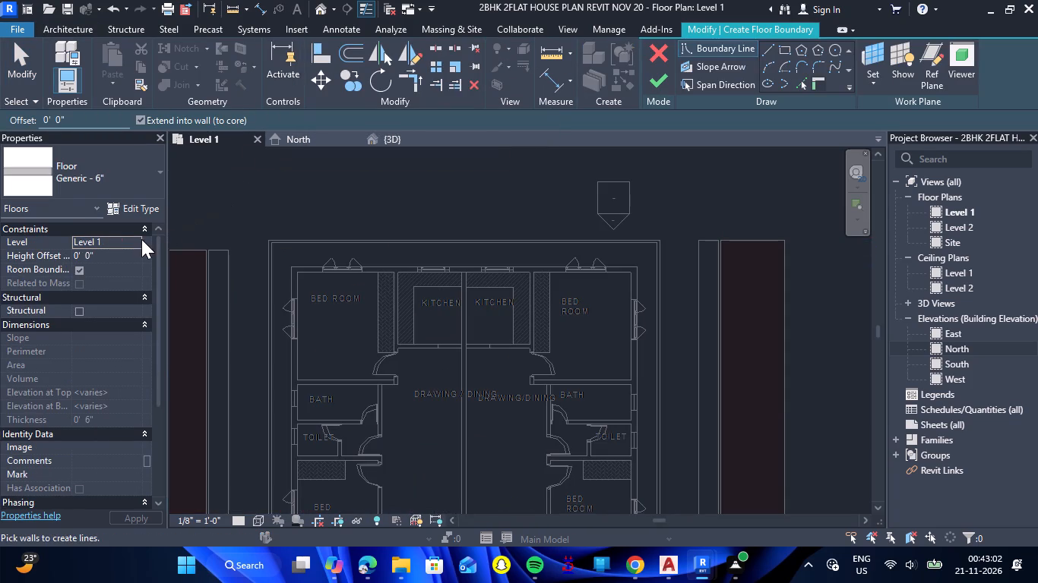
click(138, 241)
click(122, 266)
click(808, 84)
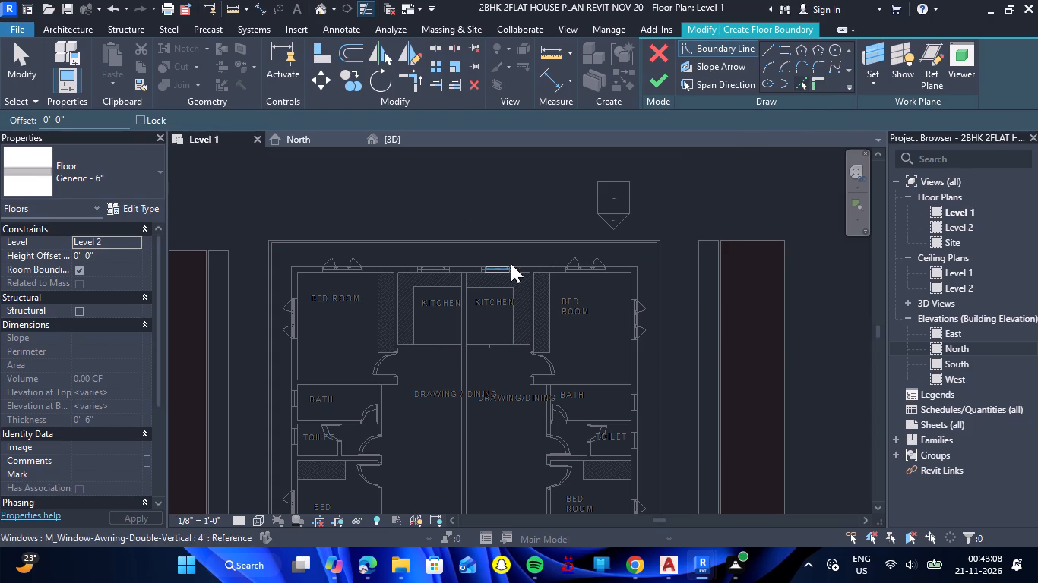
click(529, 266)
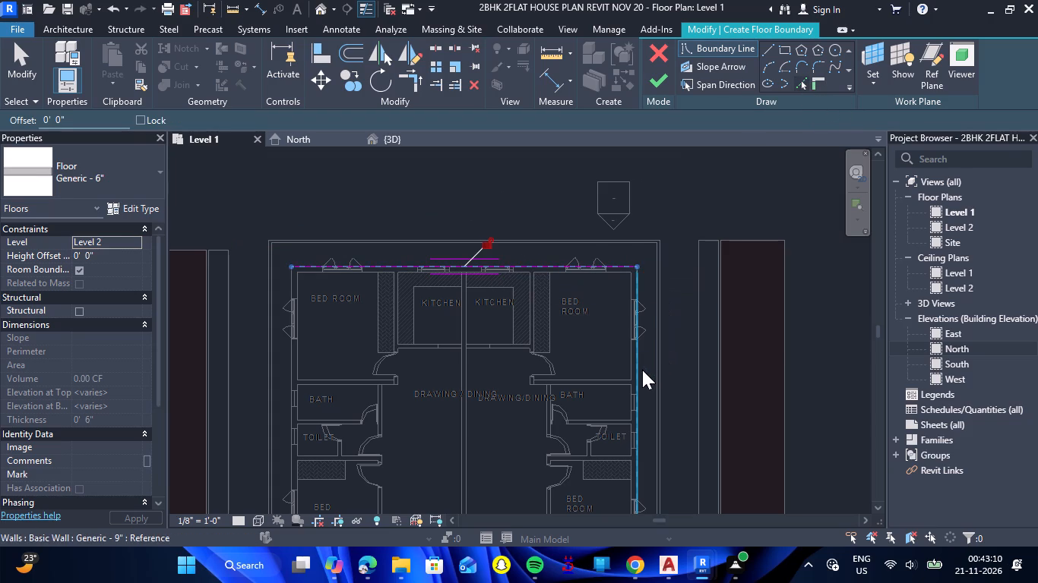
click(642, 370)
scroll(583, 212, down, 6)
scroll(594, 367, up, 6)
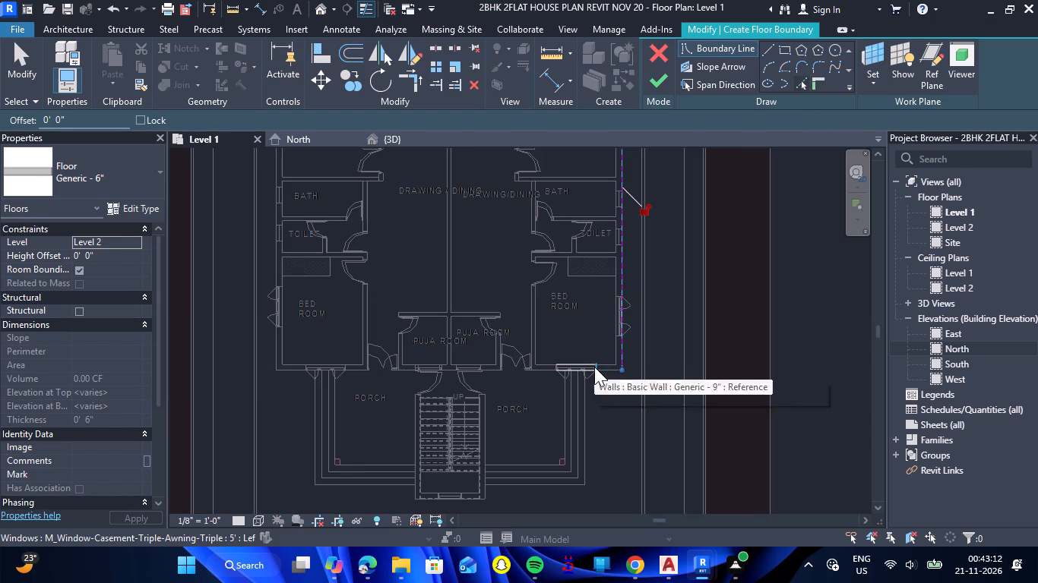
scroll(602, 382, up, 6)
click(616, 361)
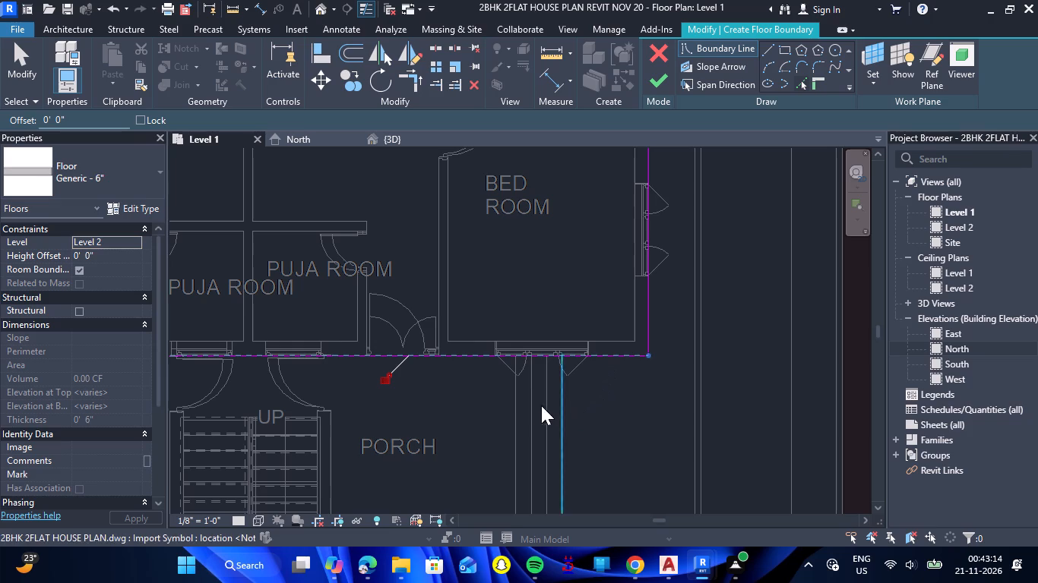
Add the east porch's outer side edge and the stairwell's two side walls and end wall to the floor boundary.
click(513, 412)
scroll(450, 284, down, 7)
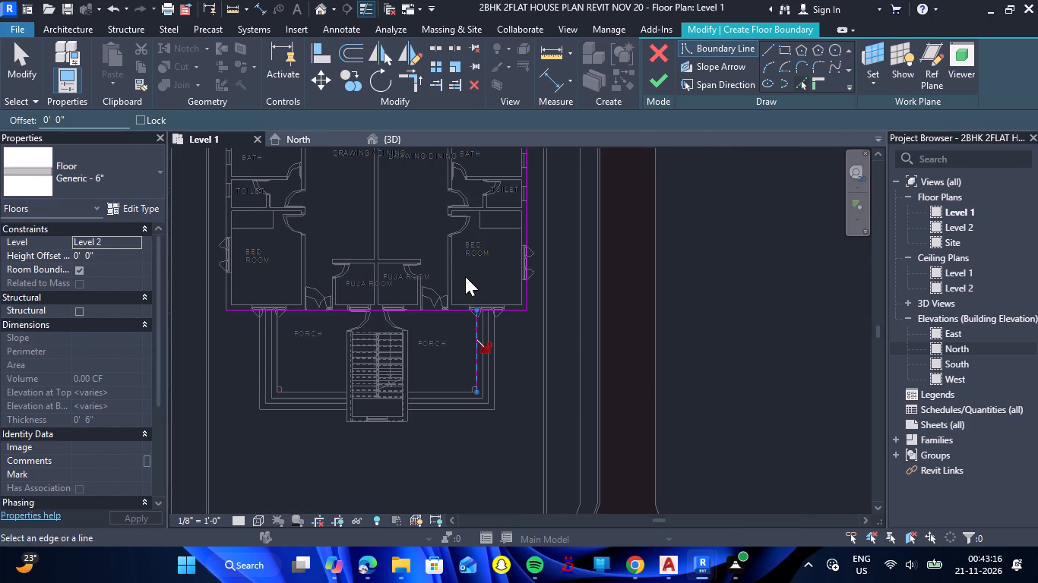
scroll(420, 408, up, 5)
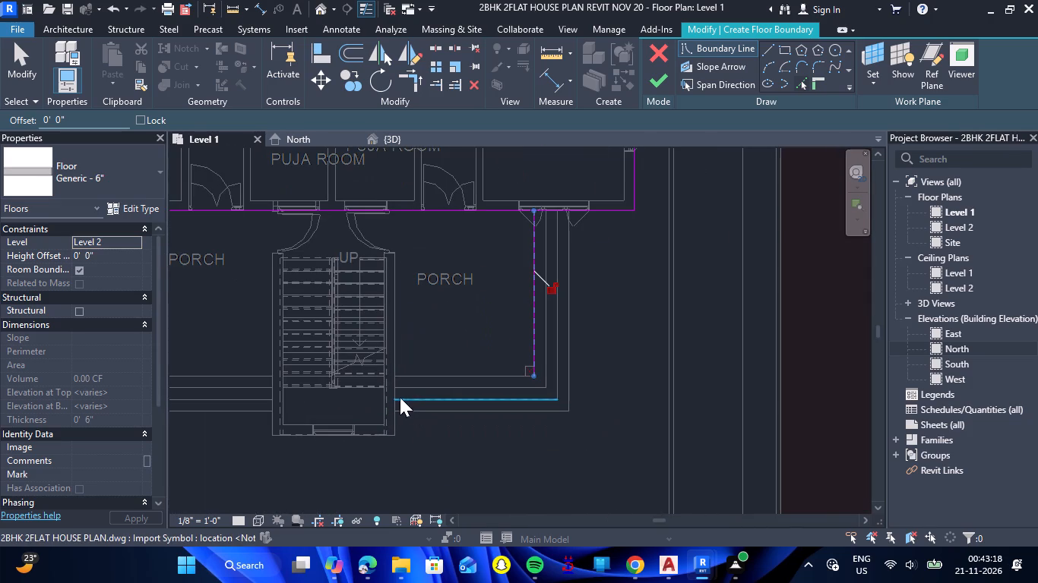
click(394, 421)
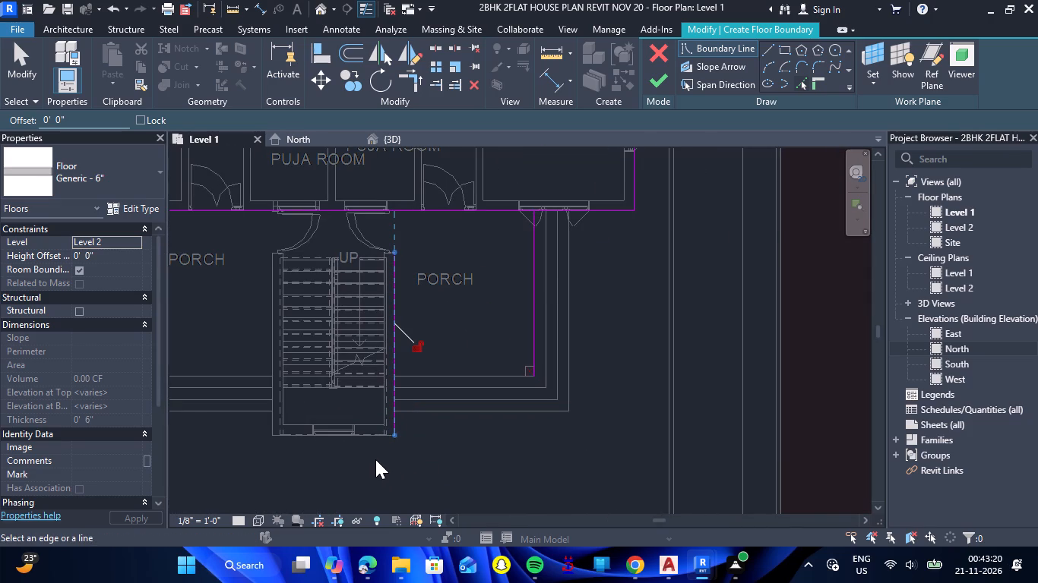
click(381, 440)
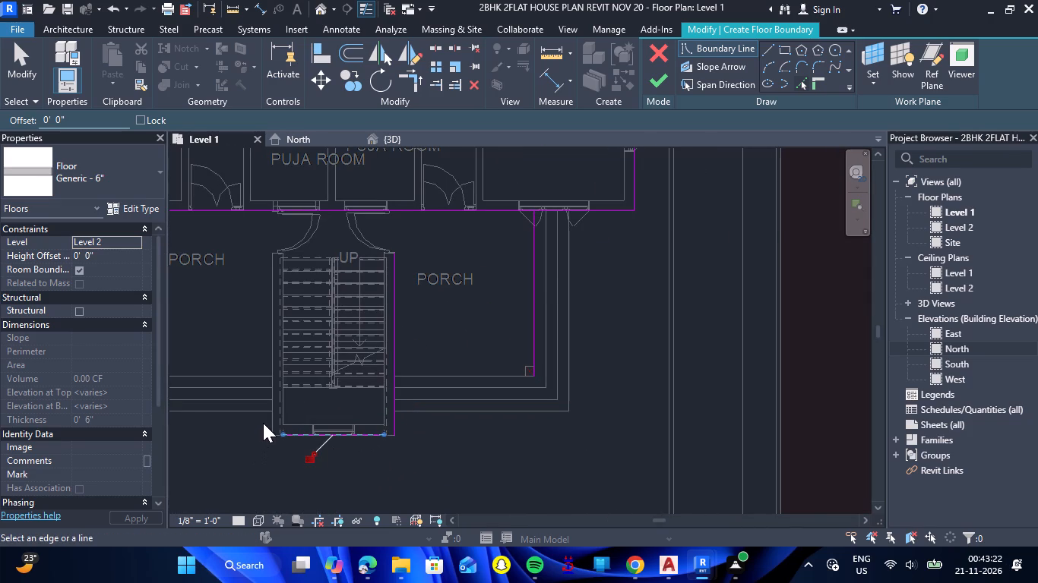
click(266, 421)
Add the front edges of both porches and the west porch's outer side edge to the floor boundary.
scroll(264, 423, down, 5)
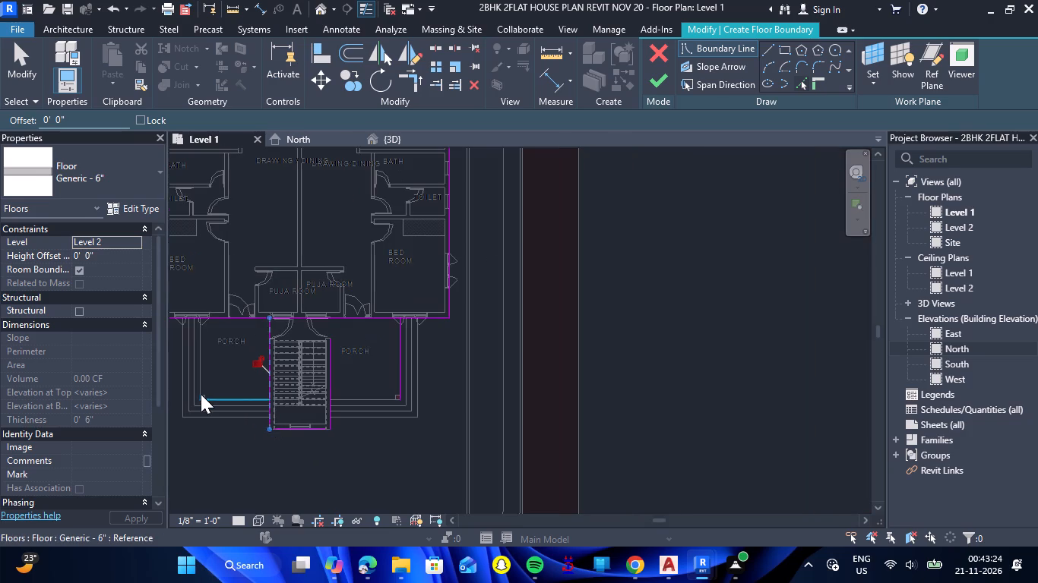
scroll(201, 394, up, 4)
click(478, 406)
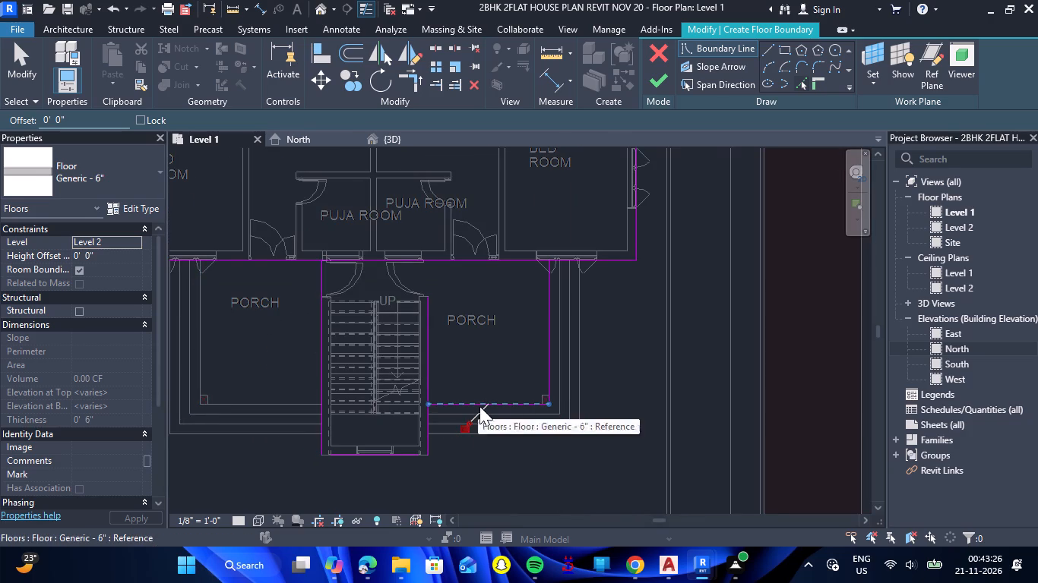
click(274, 405)
scroll(291, 395, down, 3)
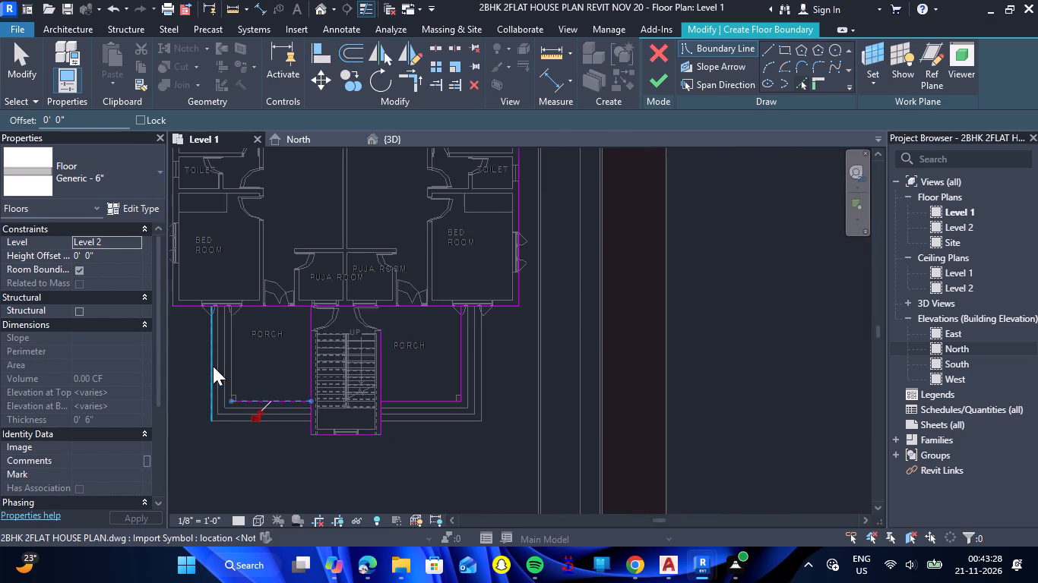
scroll(213, 365, up, 4)
click(242, 349)
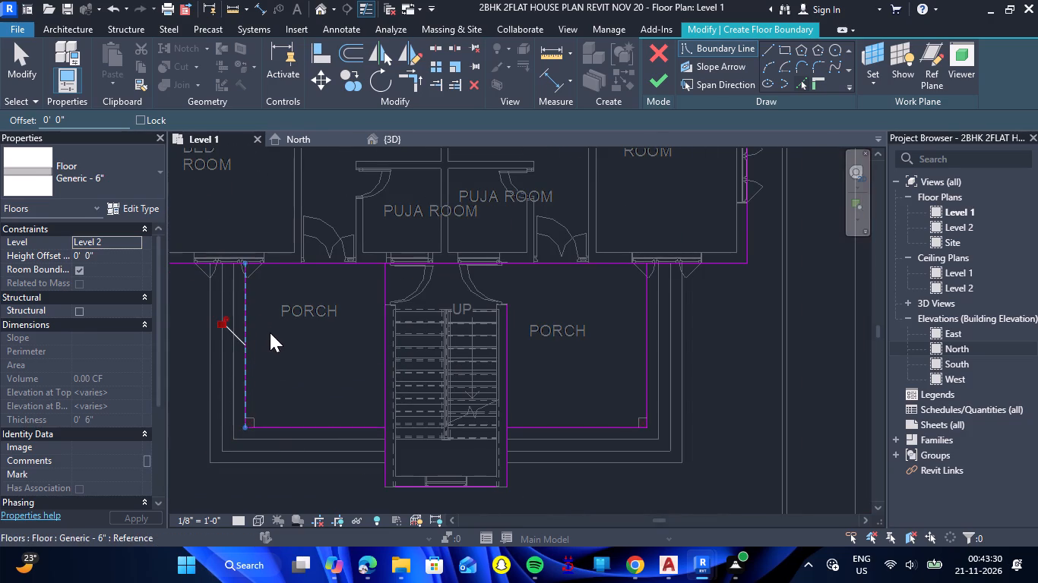
Add the outer face of the house's west wall to the floor boundary.
scroll(270, 332, down, 9)
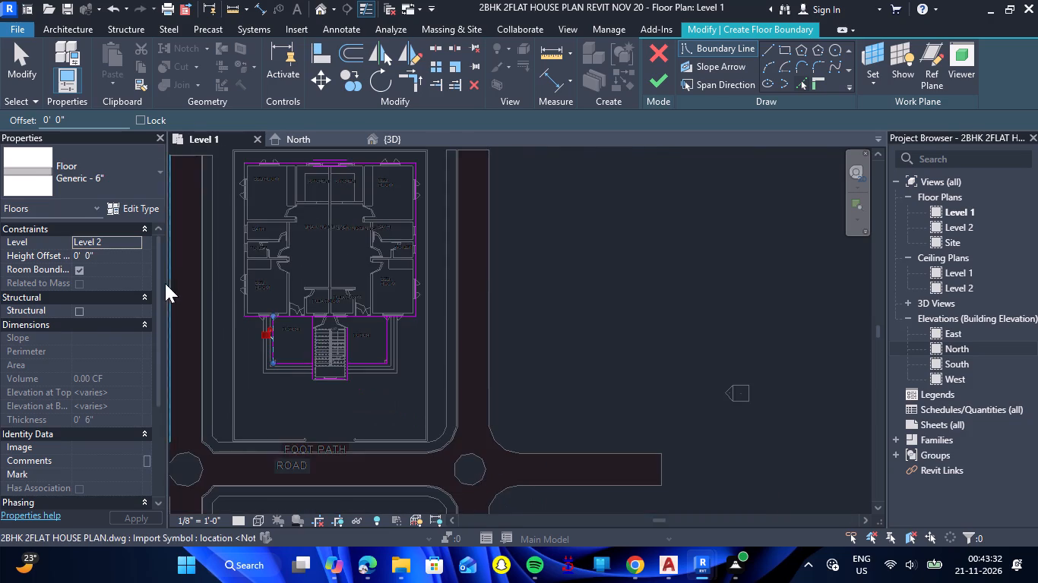
scroll(218, 273, up, 7)
scroll(264, 331, up, 2)
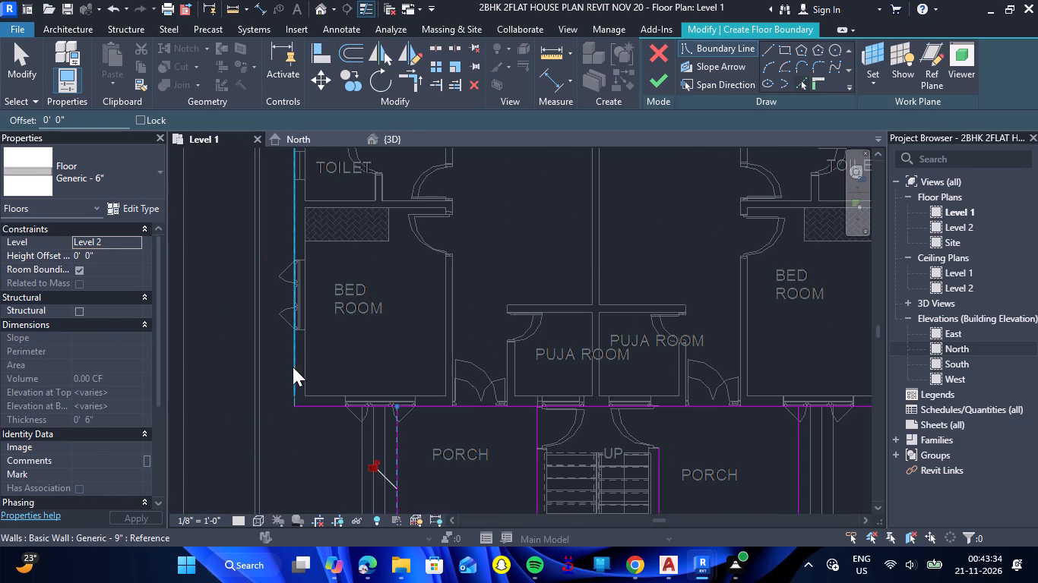
click(293, 367)
scroll(286, 366, down, 4)
scroll(304, 446, up, 1)
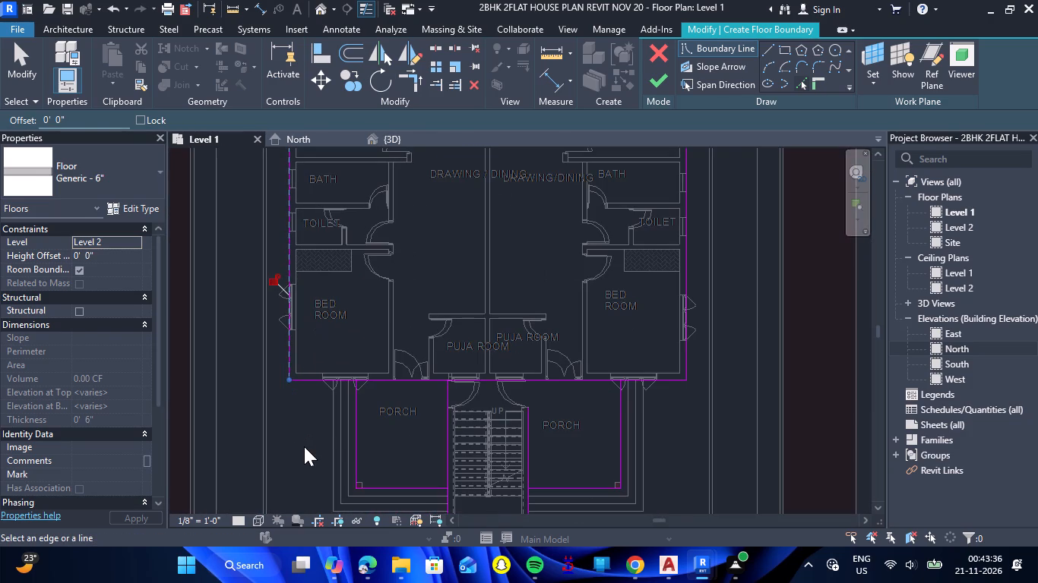
Trim the front wall boundary line to a corner with the west porch's side edge, unjoining the conflicting elements.
click(403, 86)
scroll(342, 400, up, 5)
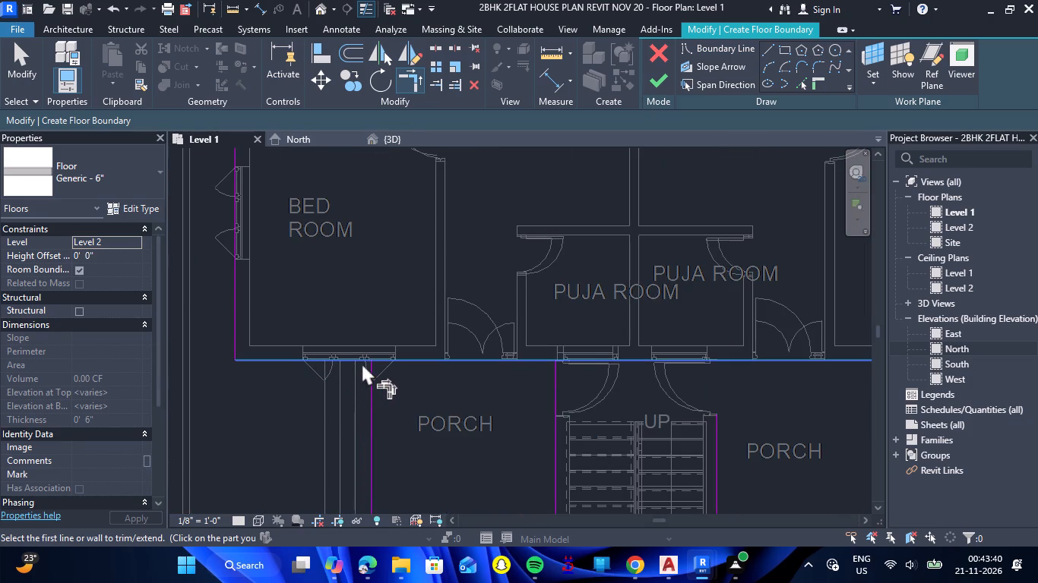
click(362, 362)
click(368, 393)
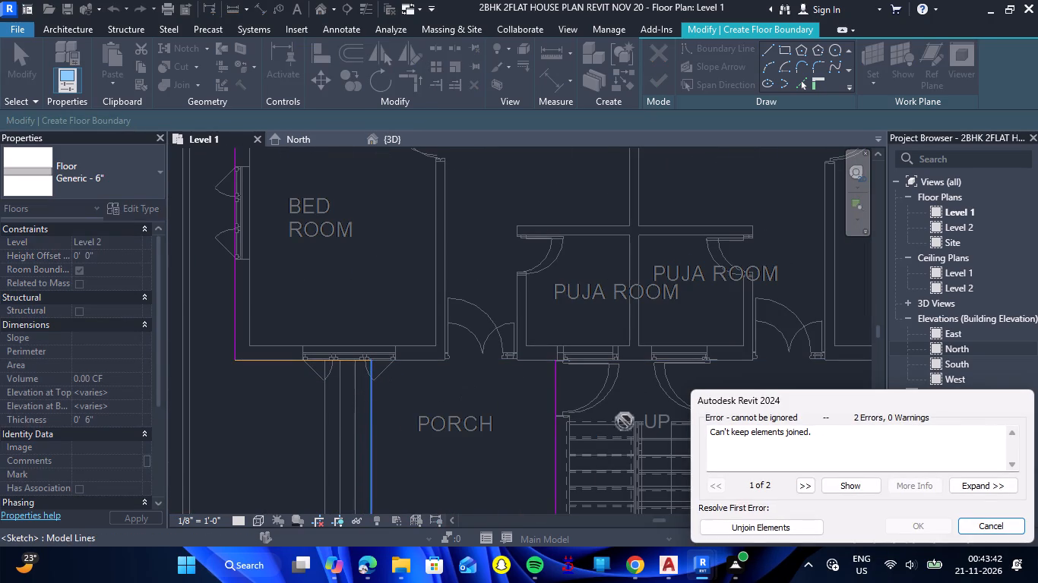
click(791, 535)
scroll(509, 298, down, 4)
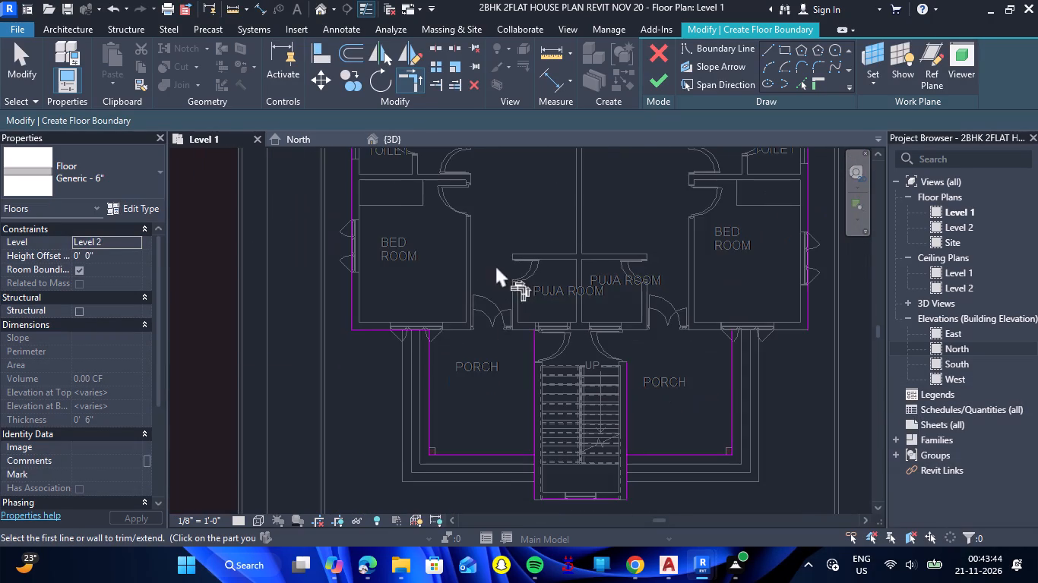
Trim both stairwell side boundary lines to corners with the porch front edges, keeping the parts toward the stairwell's end wall.
scroll(521, 459, up, 4)
click(527, 453)
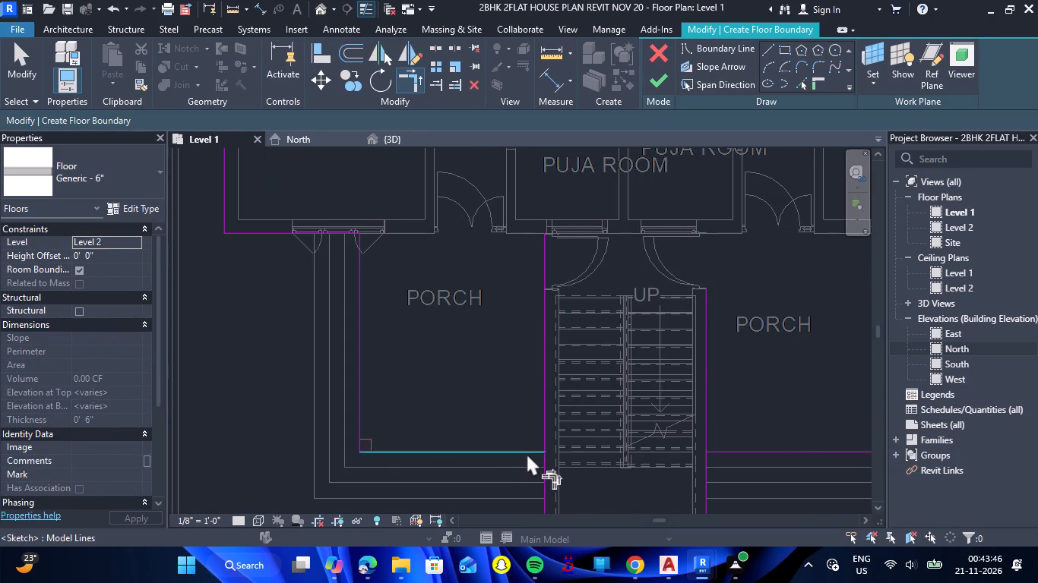
click(543, 462)
scroll(472, 301, down, 5)
scroll(581, 362, up, 5)
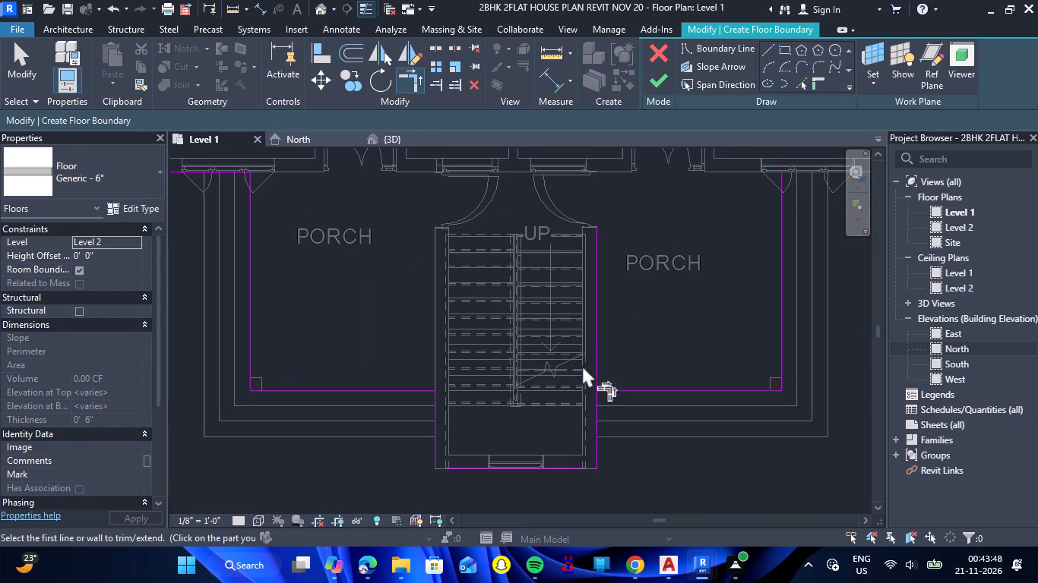
click(600, 396)
click(646, 392)
scroll(639, 392, down, 4)
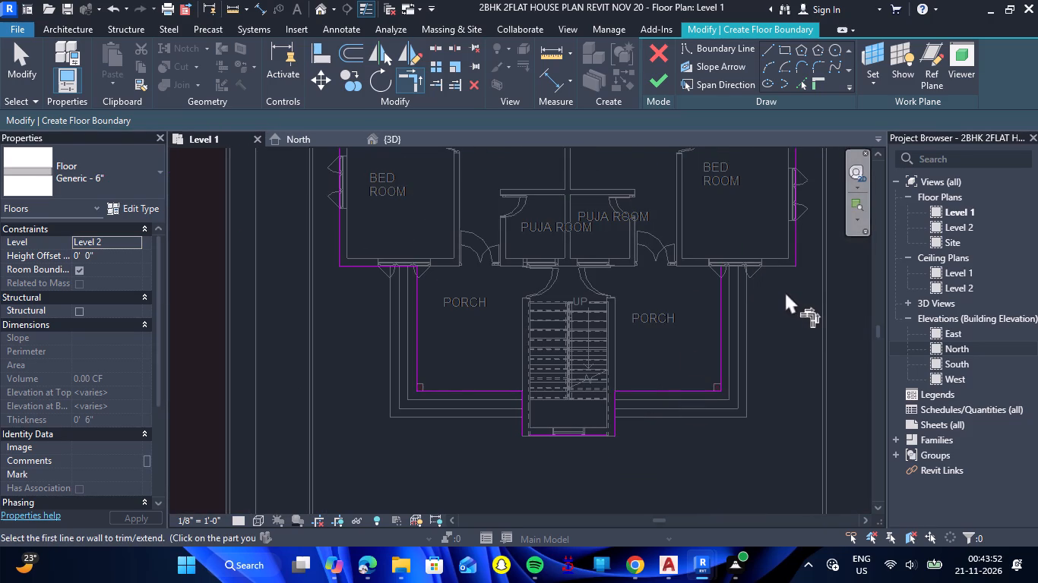
scroll(786, 282, up, 3)
key(Escape)
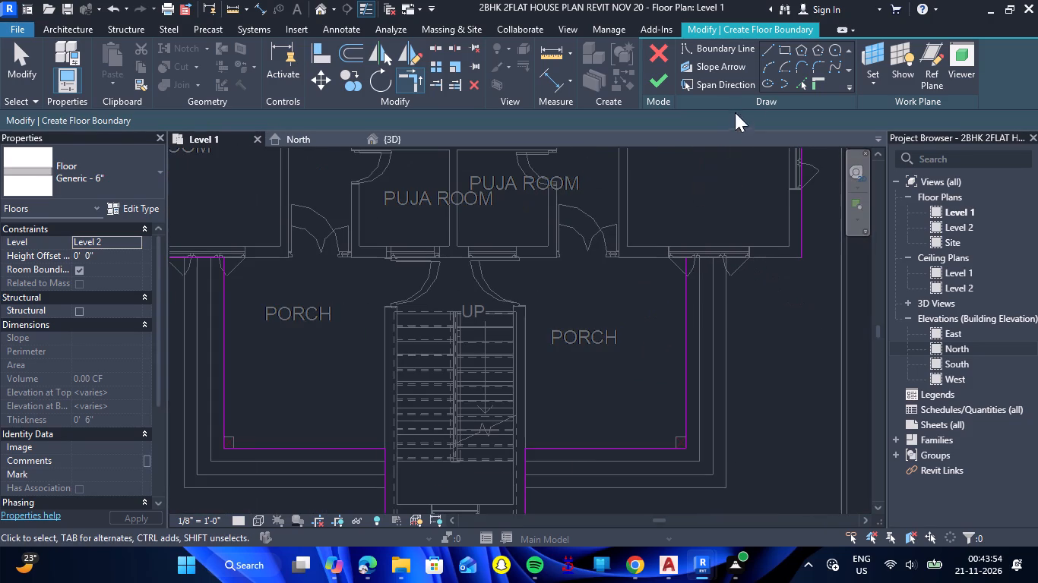
Draw a straight floor boundary line along the front wall from the house's east corner to the east porch's outer side edge.
click(805, 91)
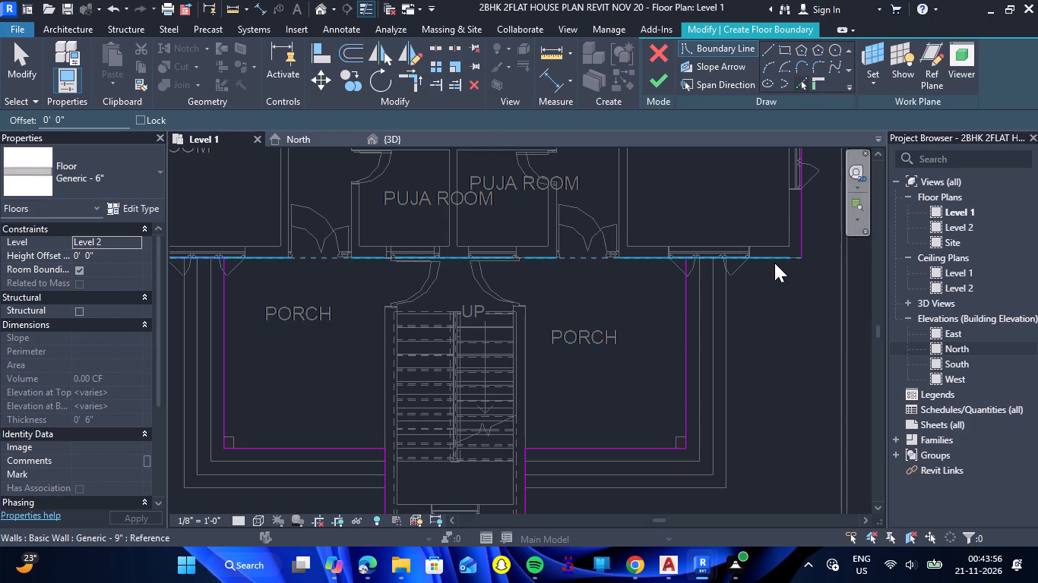
click(767, 48)
scroll(720, 254, up, 4)
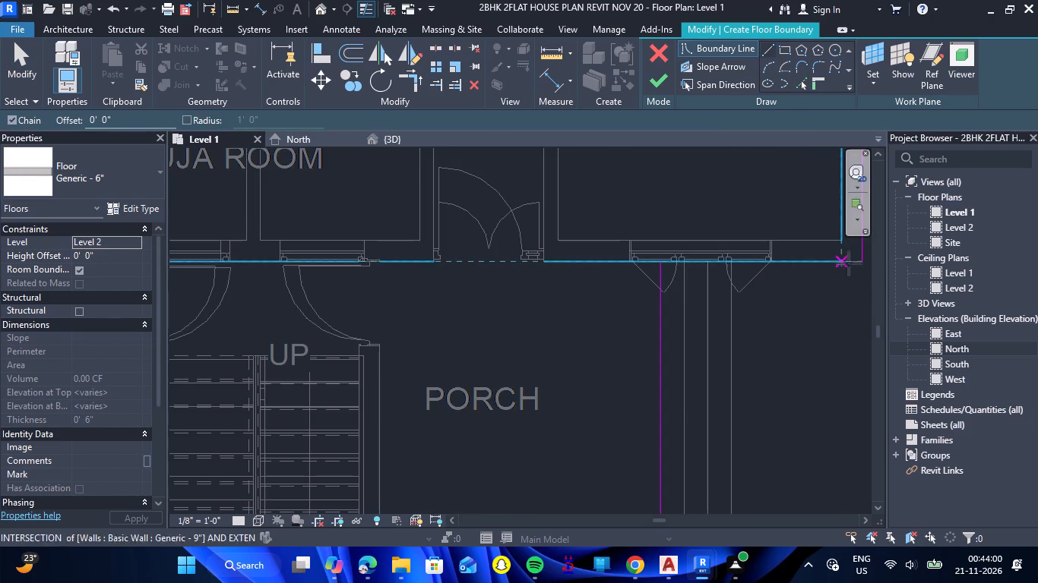
click(862, 261)
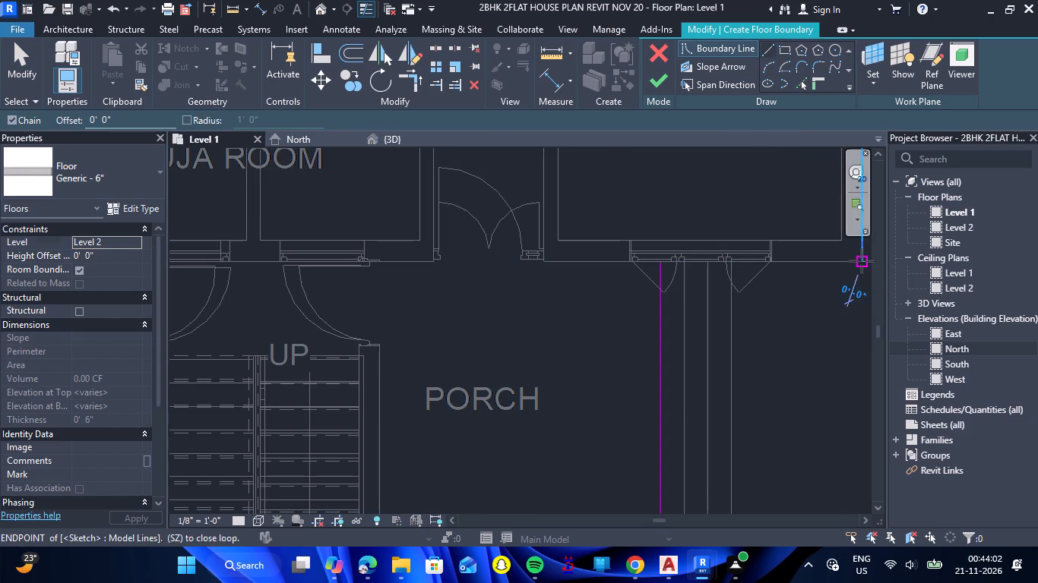
click(660, 261)
key(Escape)
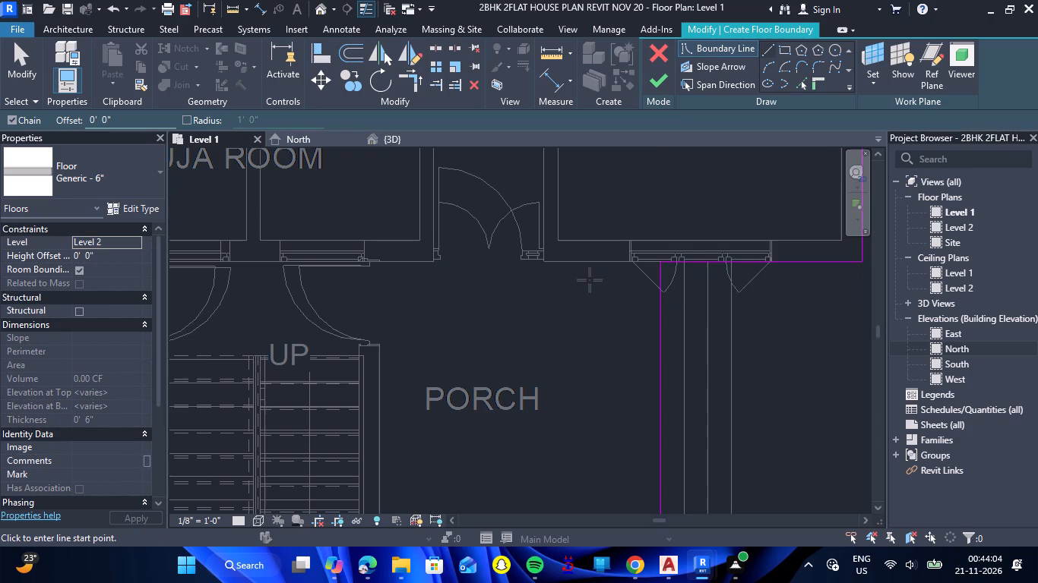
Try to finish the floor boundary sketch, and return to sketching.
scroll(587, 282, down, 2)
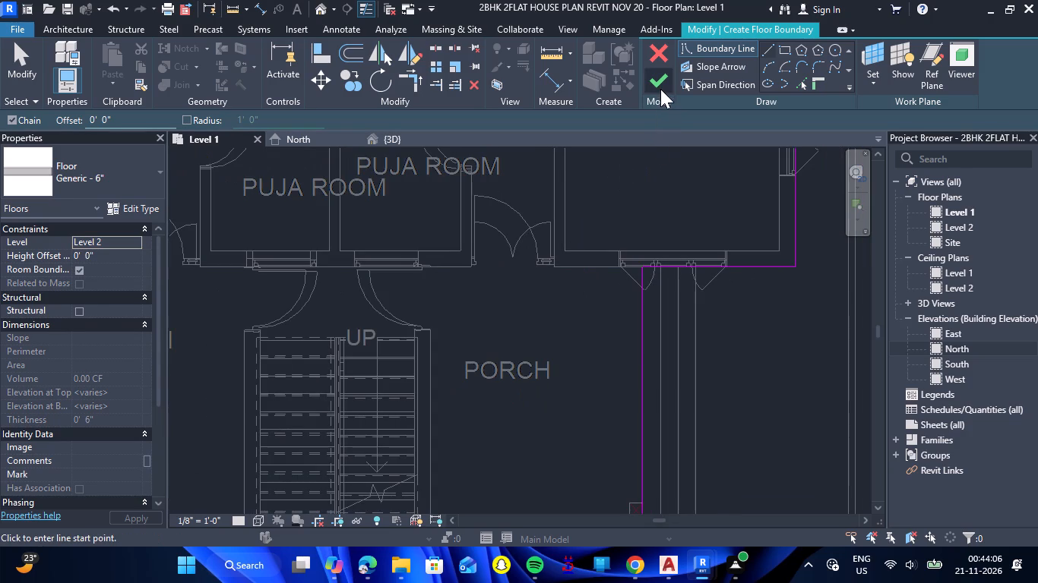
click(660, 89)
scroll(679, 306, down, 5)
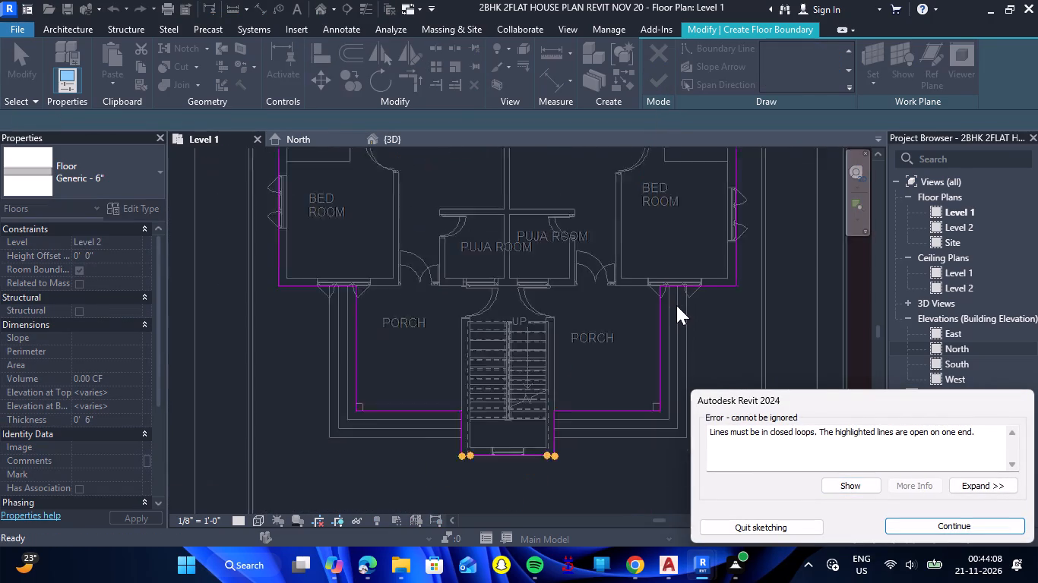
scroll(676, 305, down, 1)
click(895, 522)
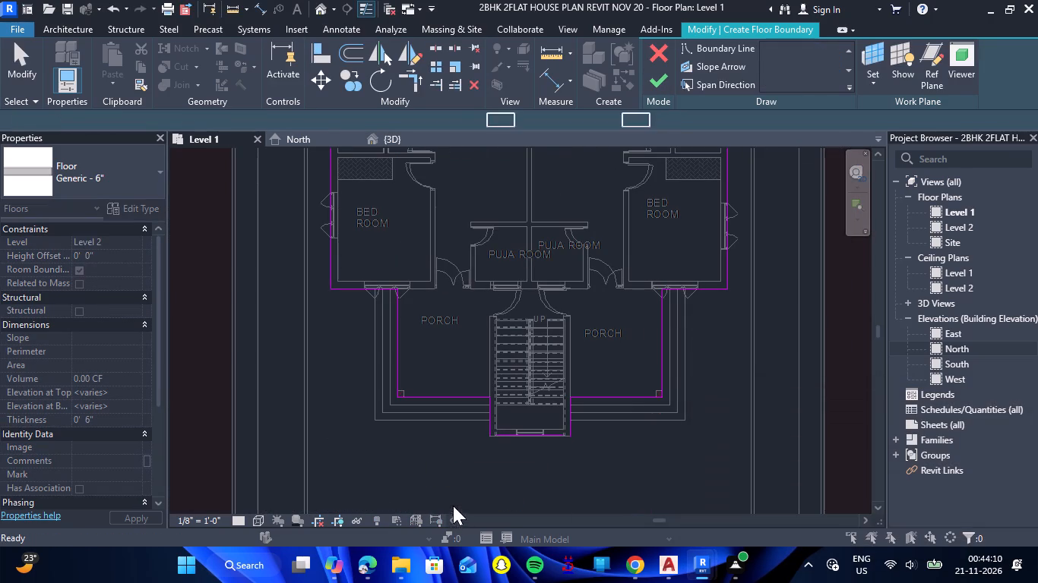
Trim both stairwell side boundary lines to corners with the boundary line along the stairwell's end wall.
scroll(520, 435, up, 10)
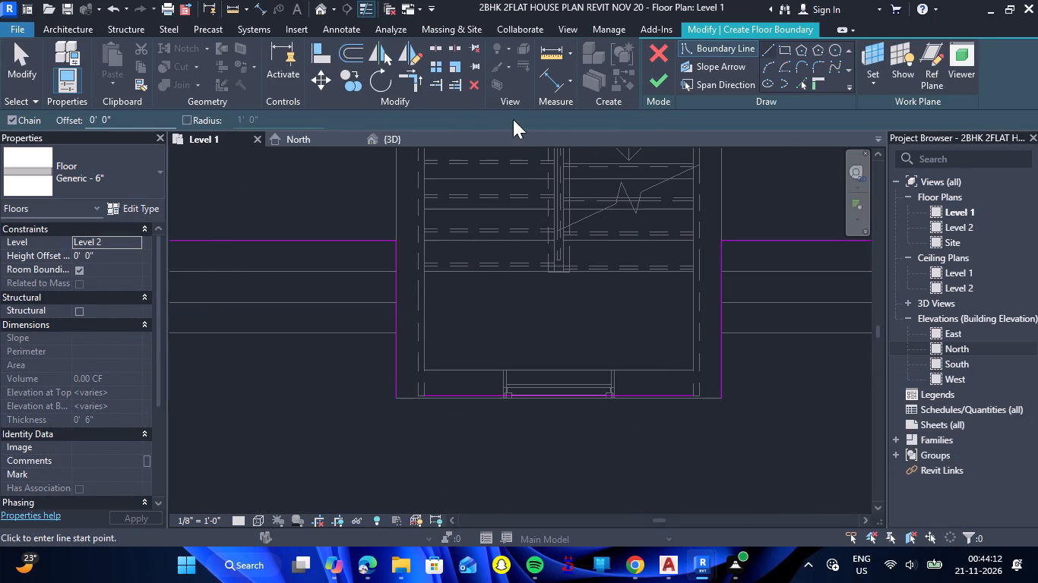
click(408, 81)
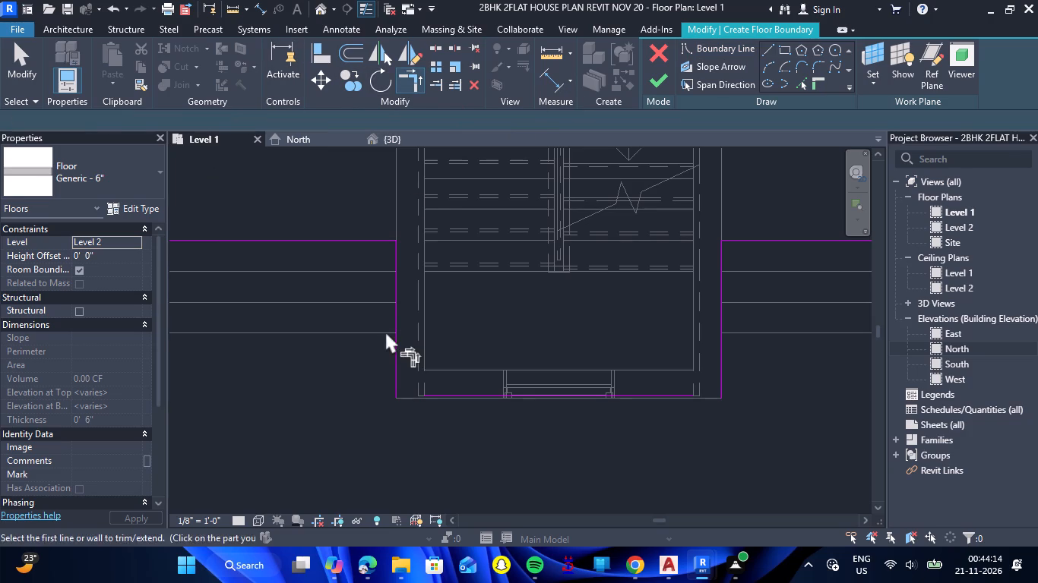
click(394, 368)
click(432, 392)
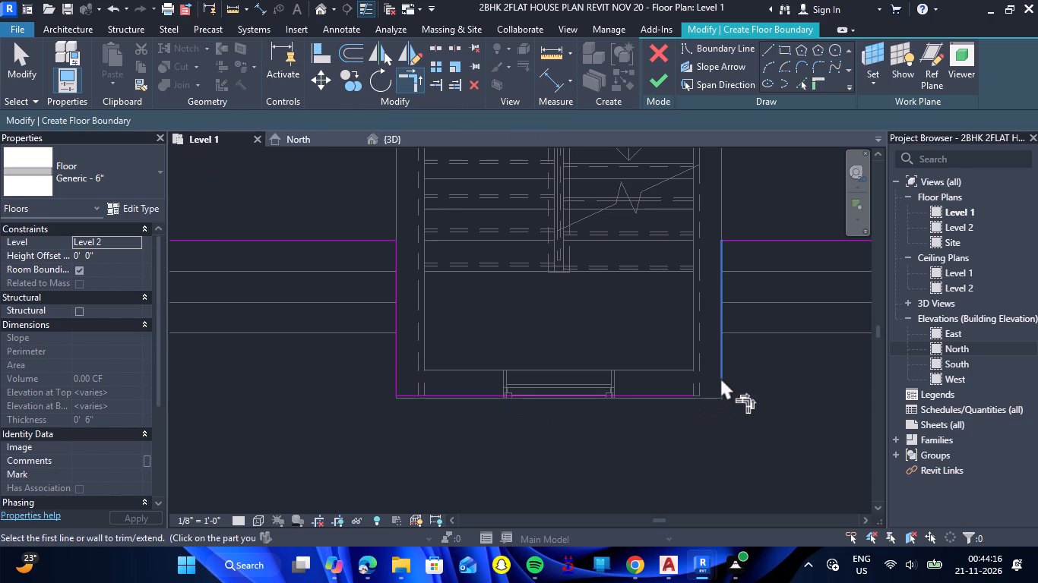
click(720, 377)
click(686, 393)
scroll(655, 407, up, 4)
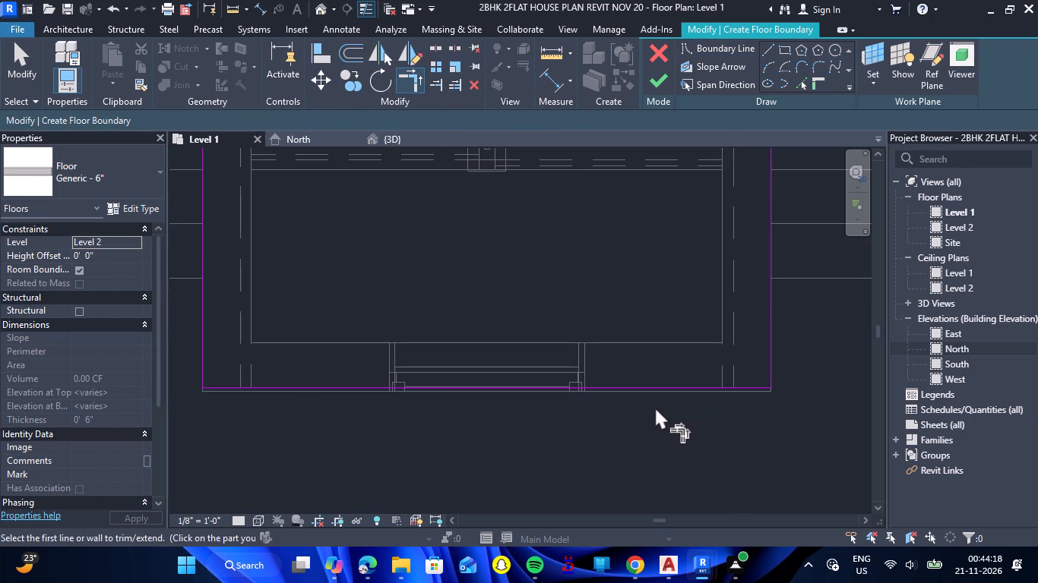
key(Escape)
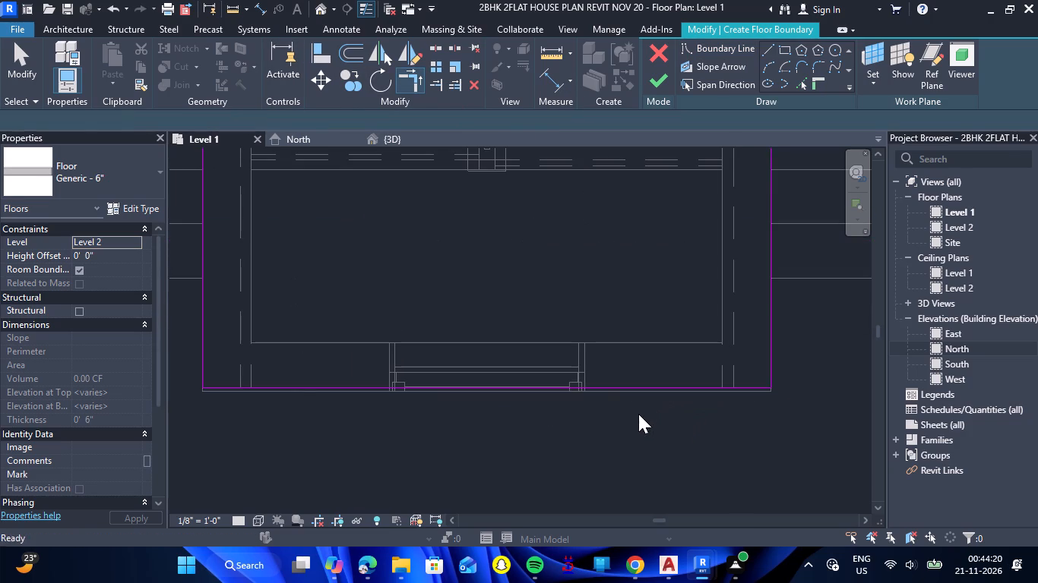
Select the floor boundary line along the stairwell's end wall.
click(628, 391)
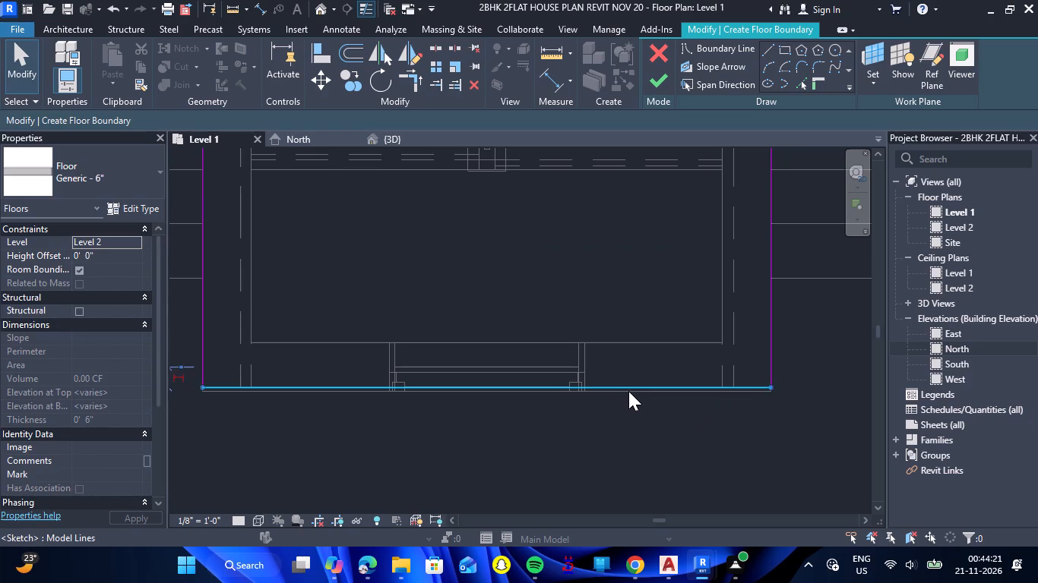
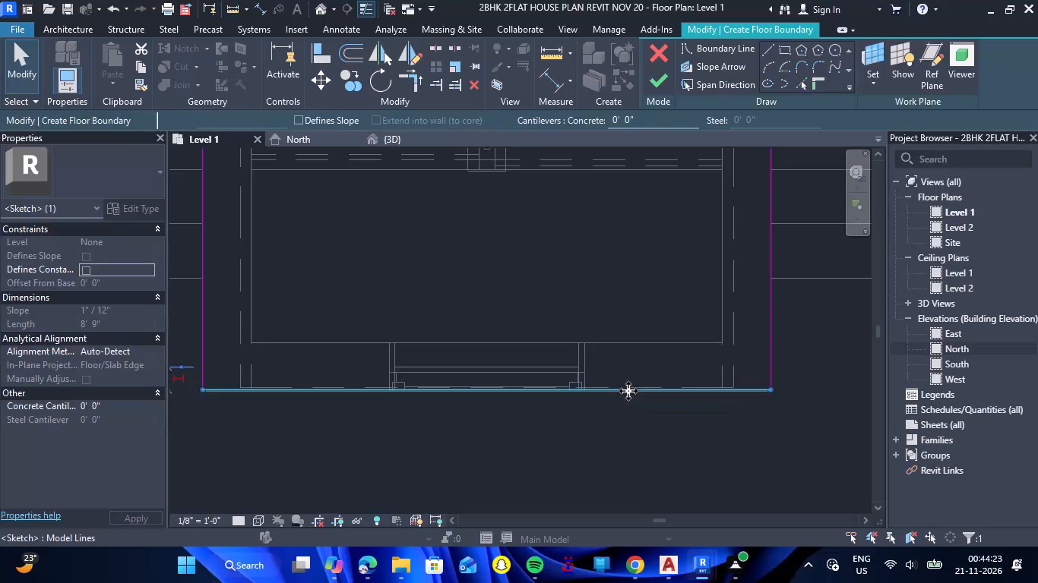
Finish the floor boundary sketch to create the Level 2 slab over the house, porches and stairwell.
key(Escape)
click(663, 80)
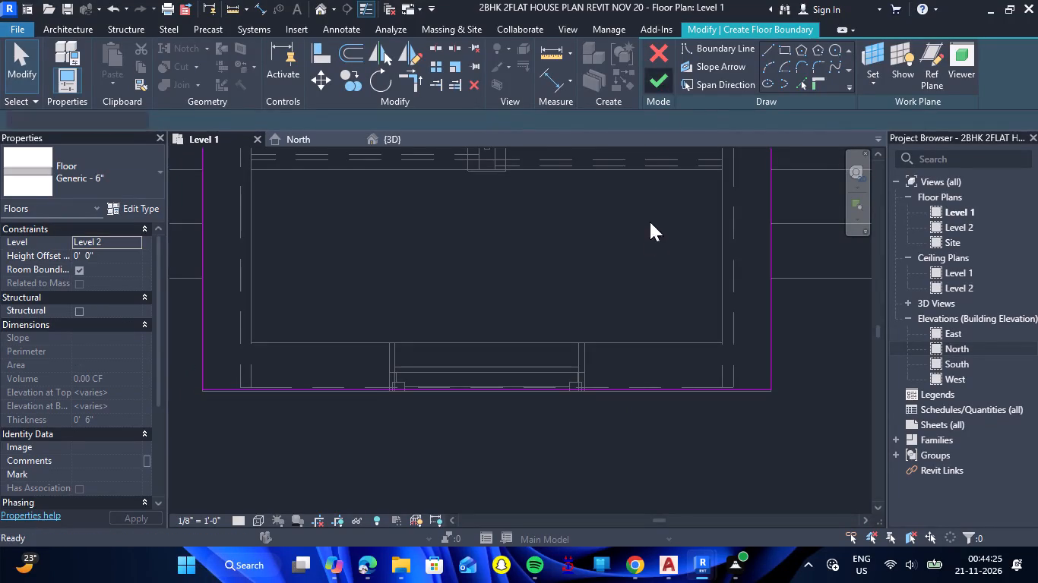
In the 3D view, set the new Level 2 slab's height offset from level to 6".
click(381, 145)
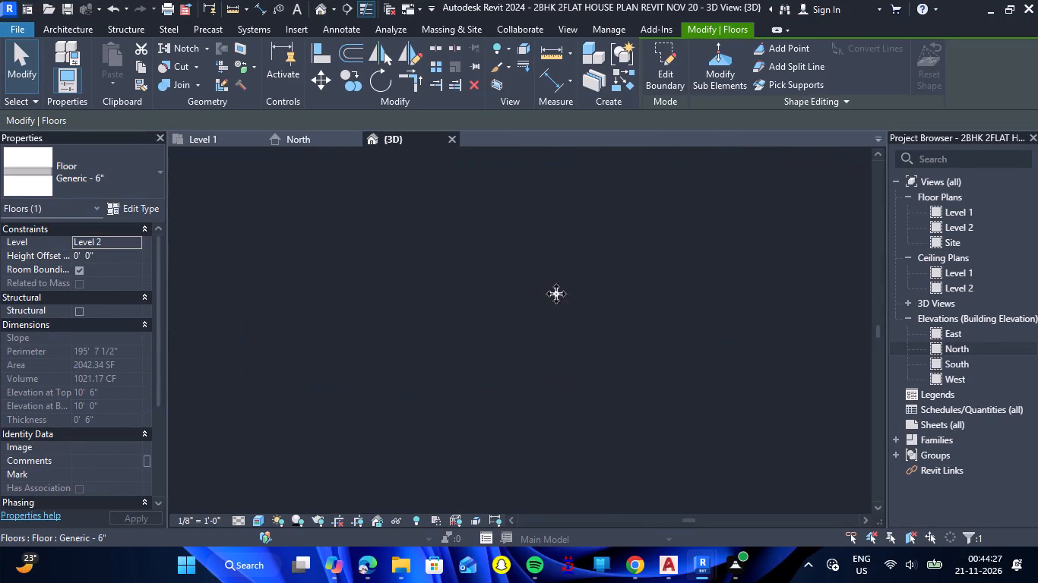
scroll(556, 304, down, 2)
scroll(529, 202, up, 3)
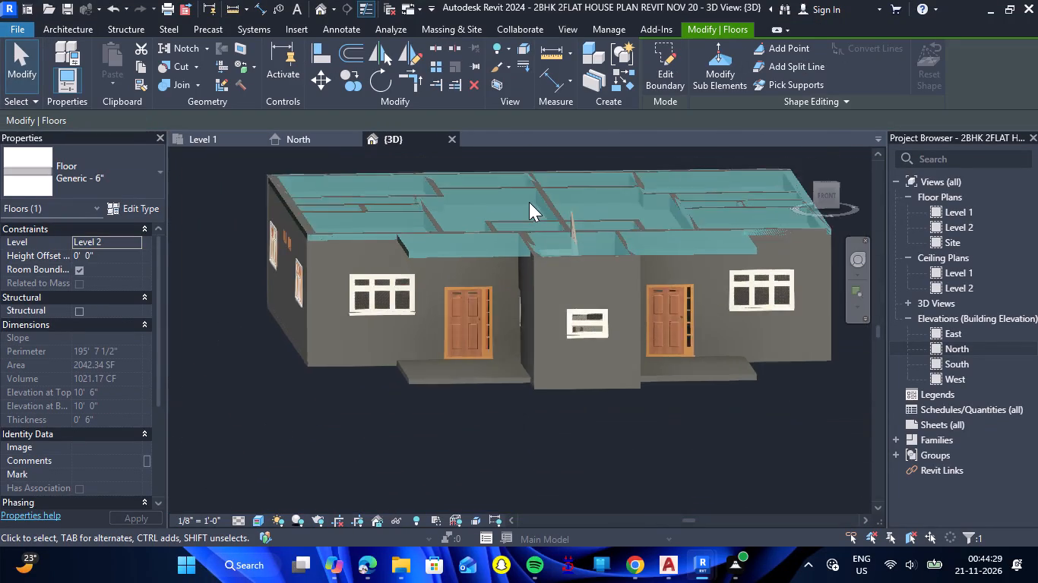
scroll(529, 202, up, 2)
click(110, 255)
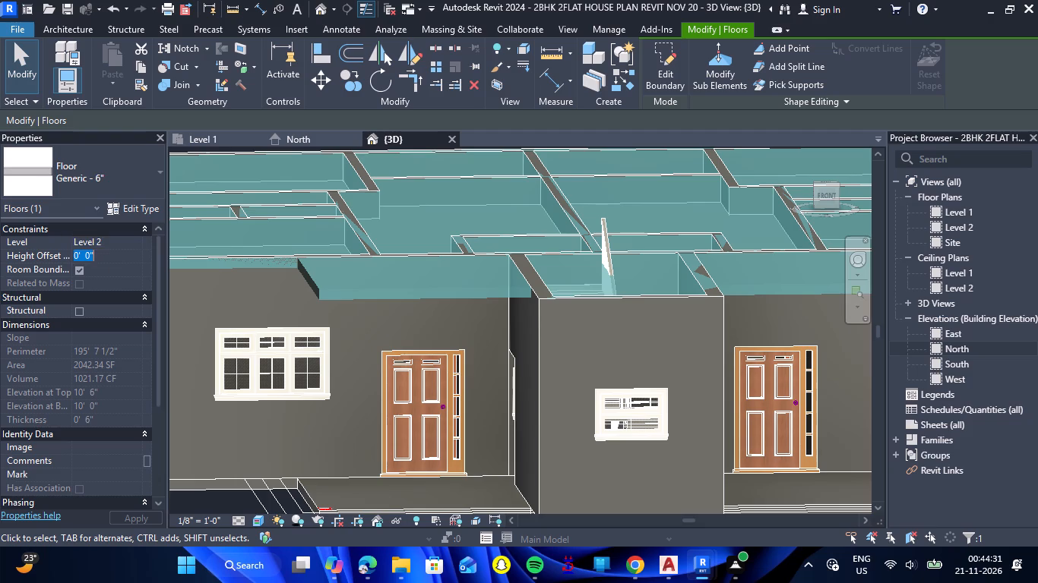
key(6)
key(shift+quotedbl)
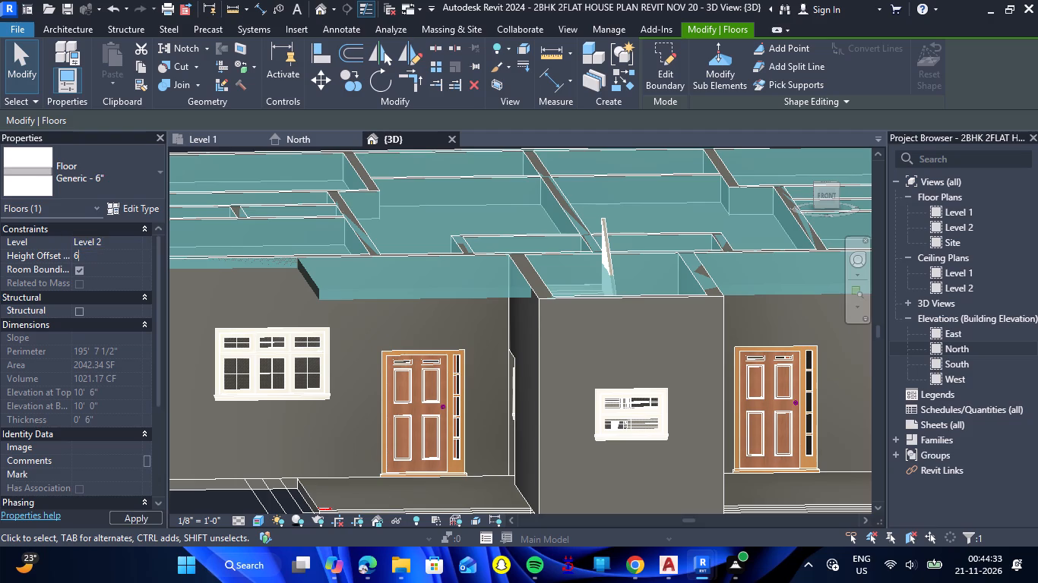
key(Return)
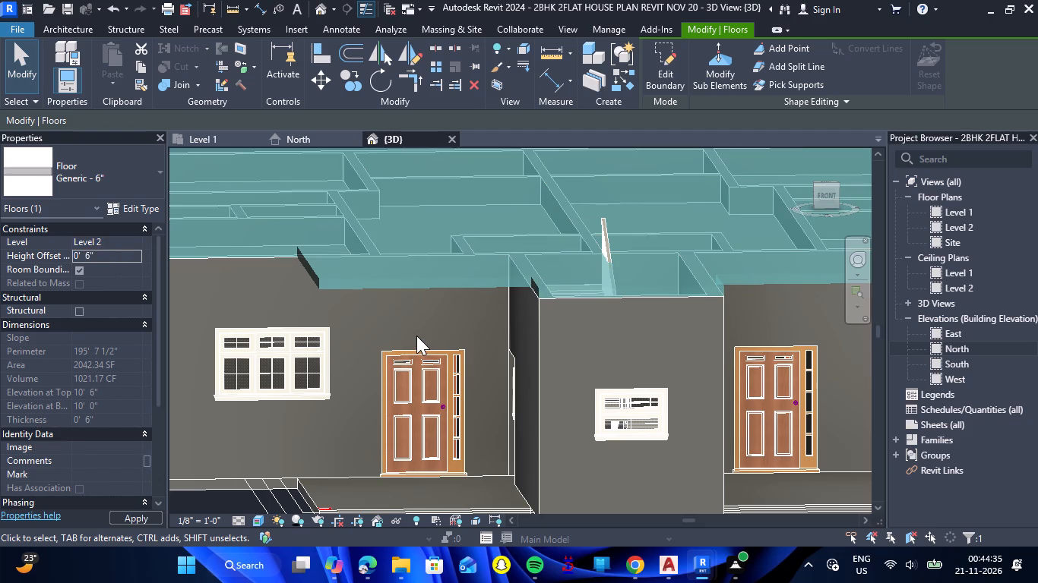
click(403, 314)
Examine the raised slab over the house, porches and stairwell from the front and side in 3D.
scroll(403, 314, down, 4)
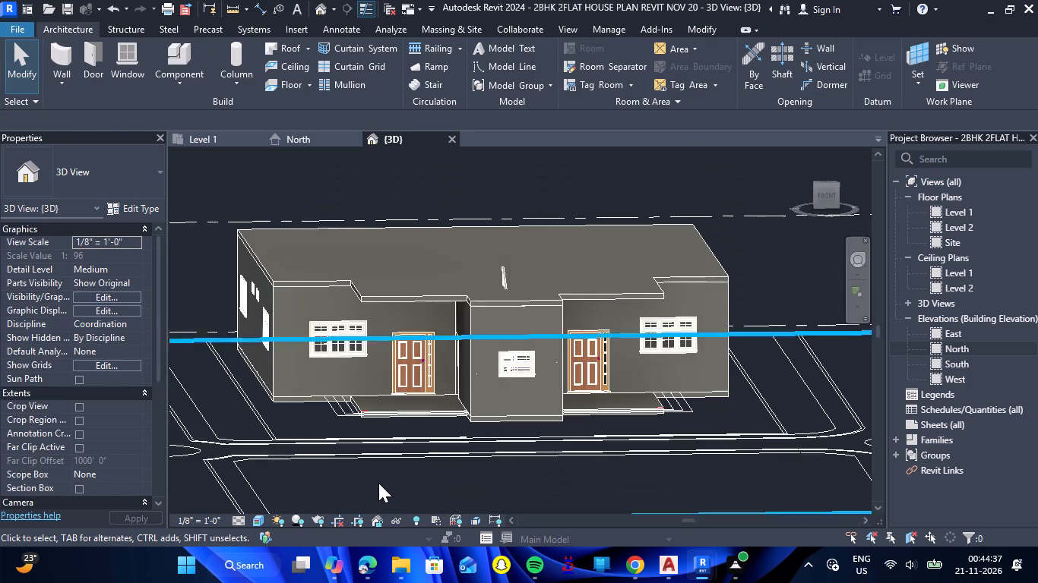
drag(332, 478, 465, 483)
shift+right_drag(329, 478, 465, 483)
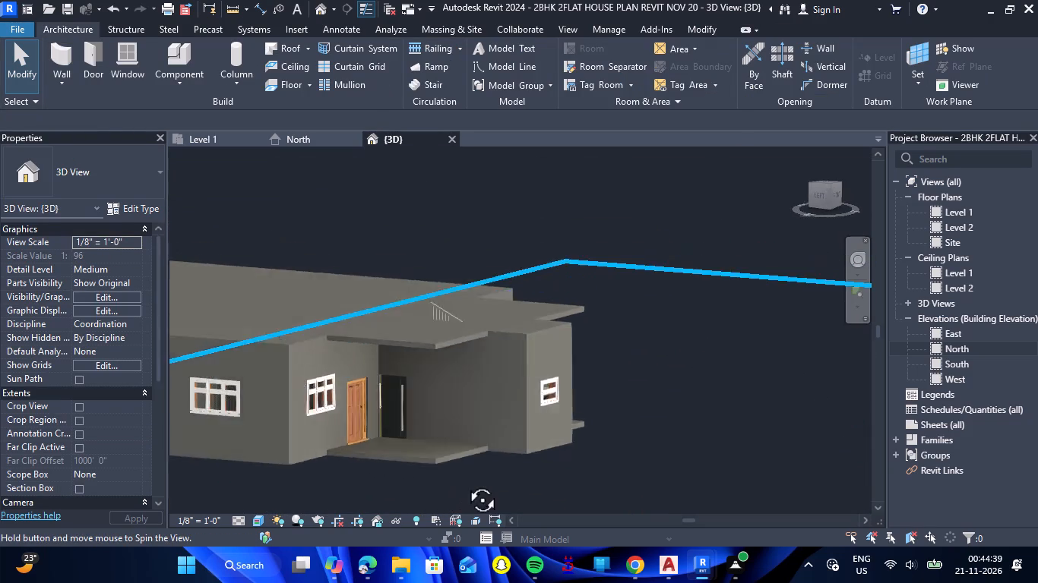
drag(465, 483, 492, 480)
shift+right_drag(465, 483, 492, 480)
scroll(648, 419, down, 3)
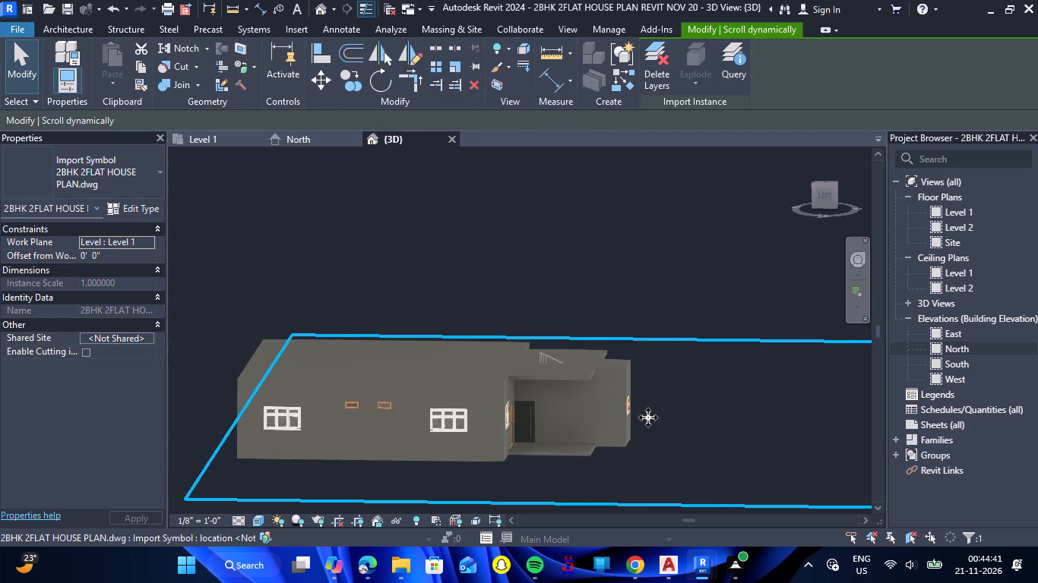
In the Level 1 plan at the west porch corner, start an in-place Generic Models component named Generic Models 1.
click(220, 143)
scroll(247, 405, down, 5)
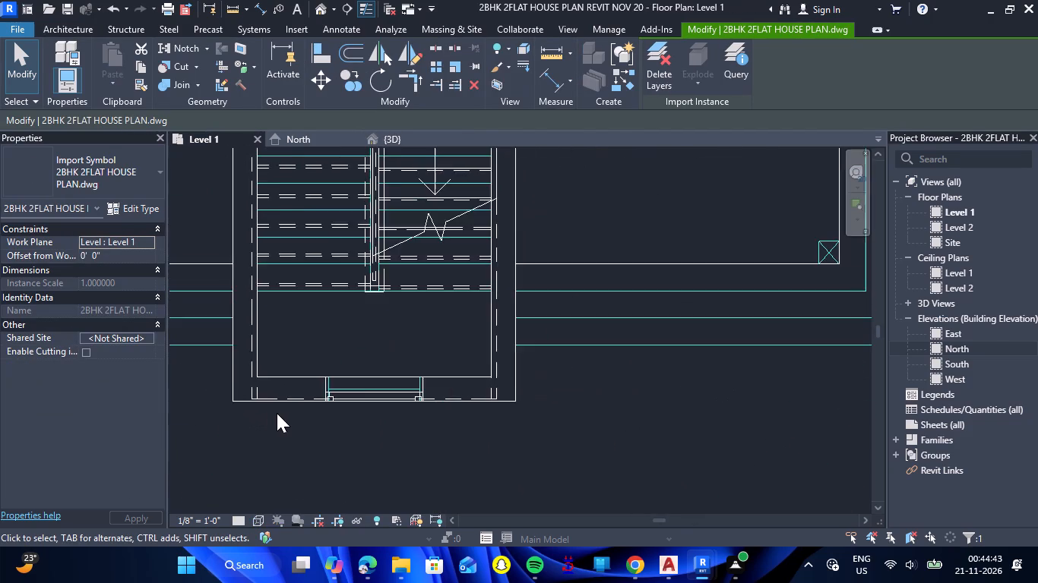
scroll(280, 412, down, 7)
click(473, 459)
scroll(472, 370, down, 5)
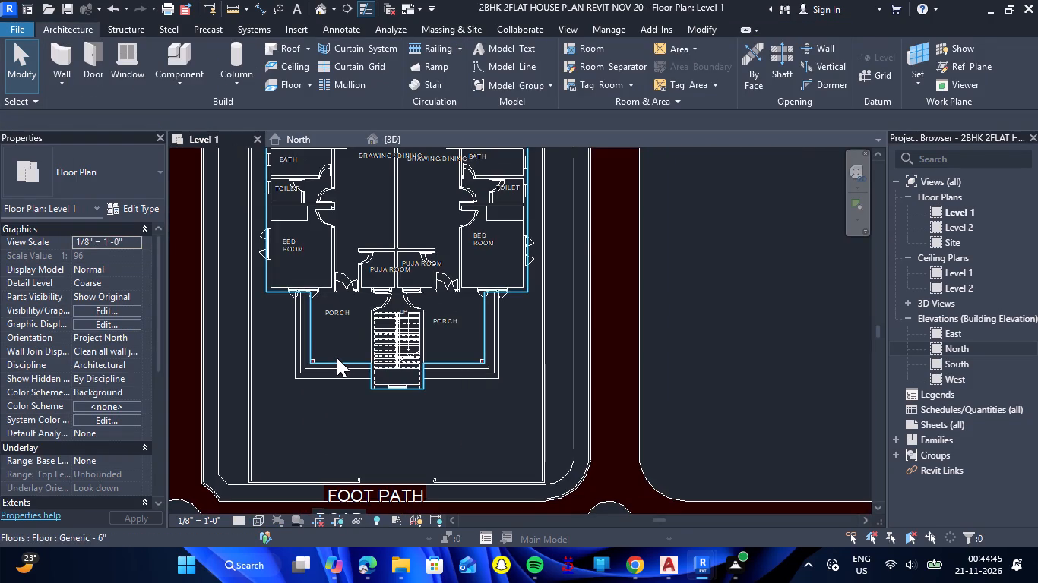
scroll(306, 358, up, 16)
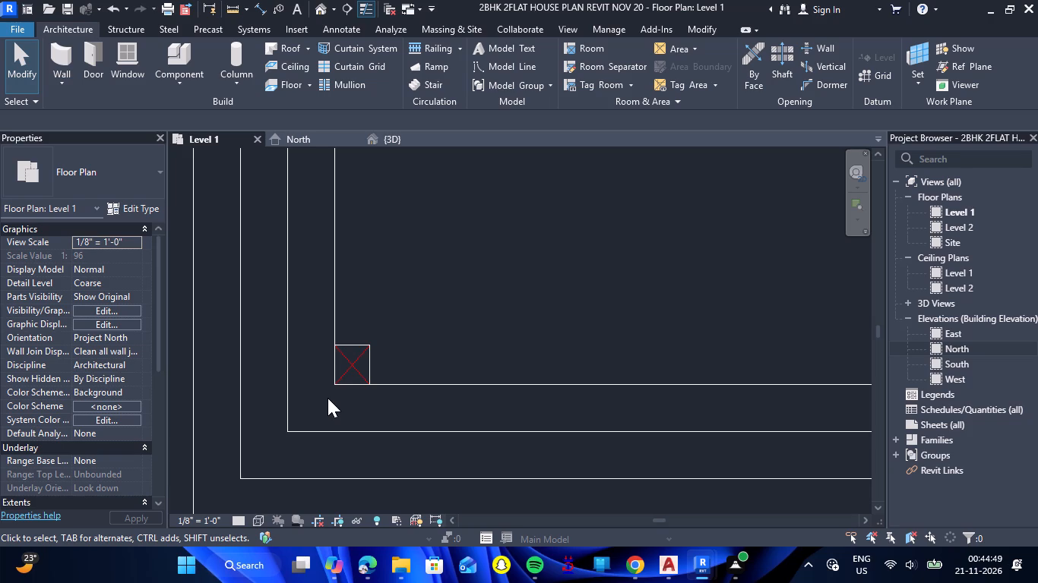
scroll(328, 398, up, 2)
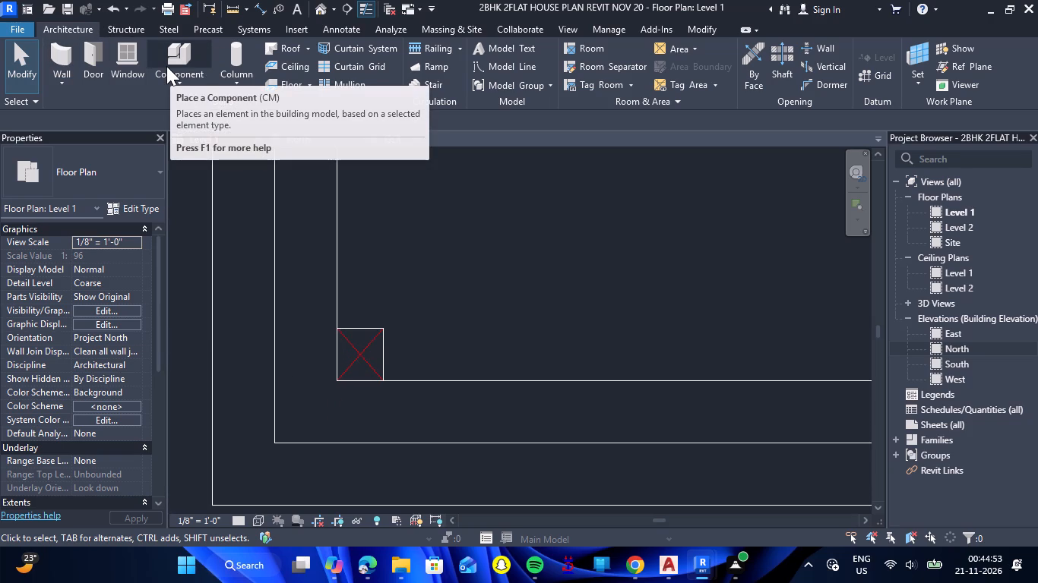
click(175, 85)
click(192, 136)
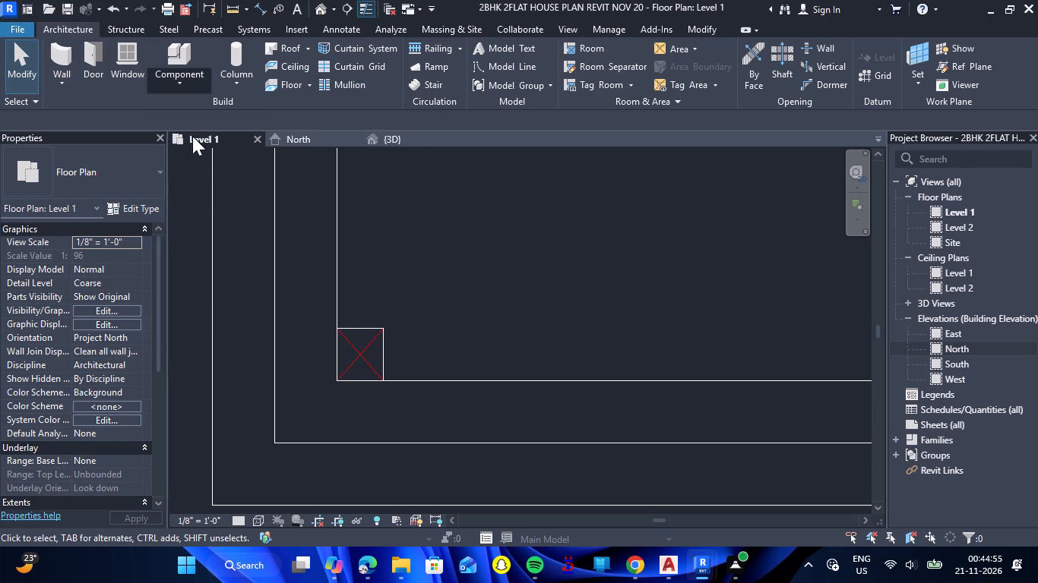
scroll(491, 241, down, 7)
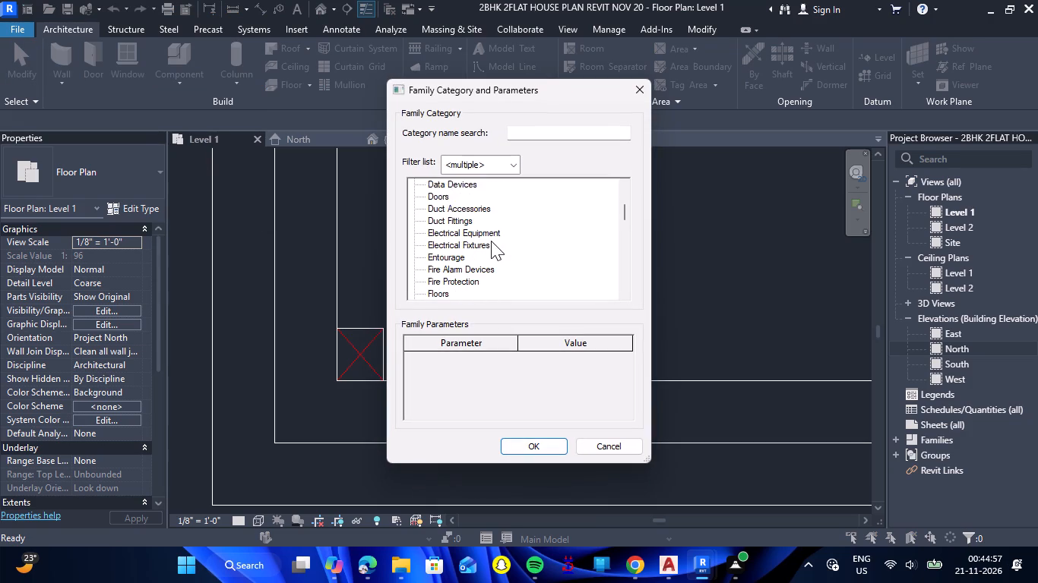
scroll(491, 241, down, 7)
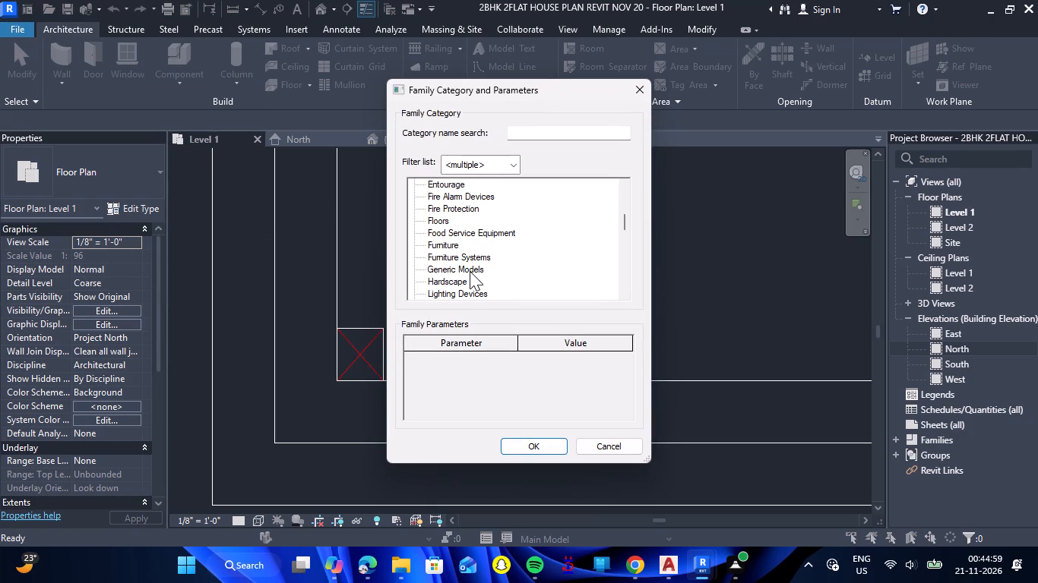
click(470, 271)
click(549, 440)
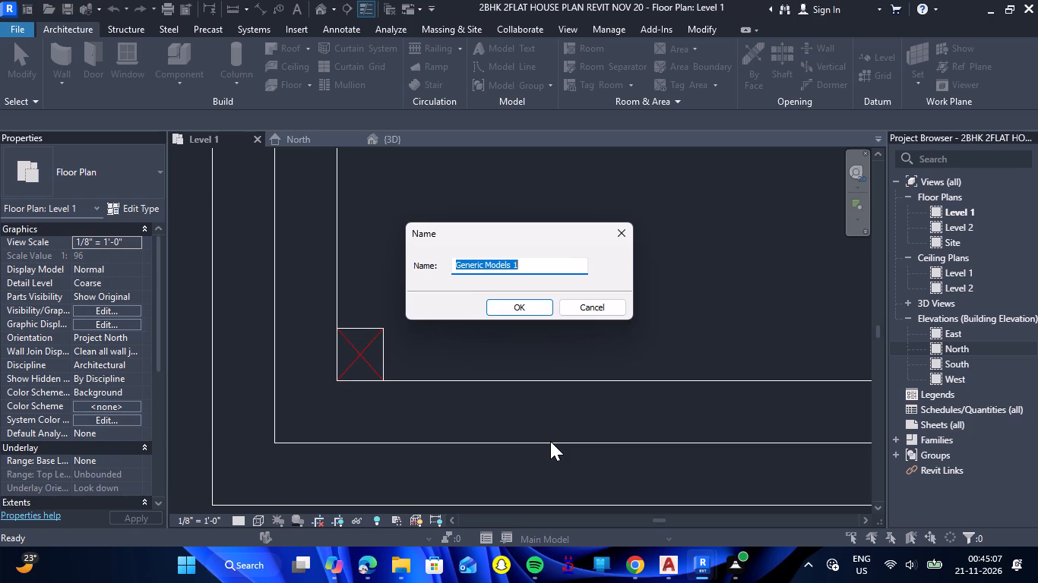
click(526, 313)
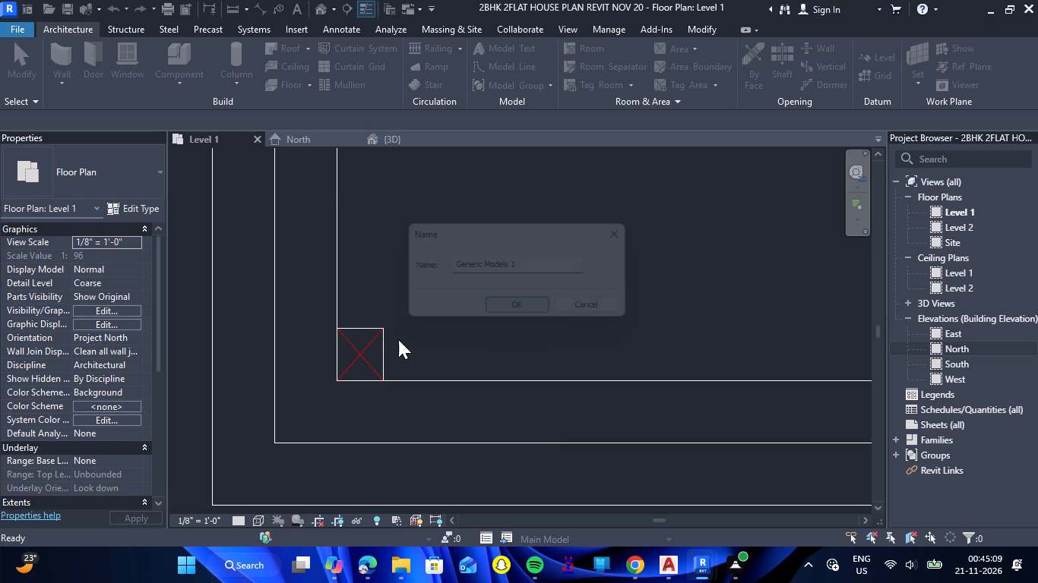
Start an Extrusion and sketch a rectangle of about 7.4" by 8.4" over the column outline at the west porch's outer corner.
scroll(370, 344, up, 4)
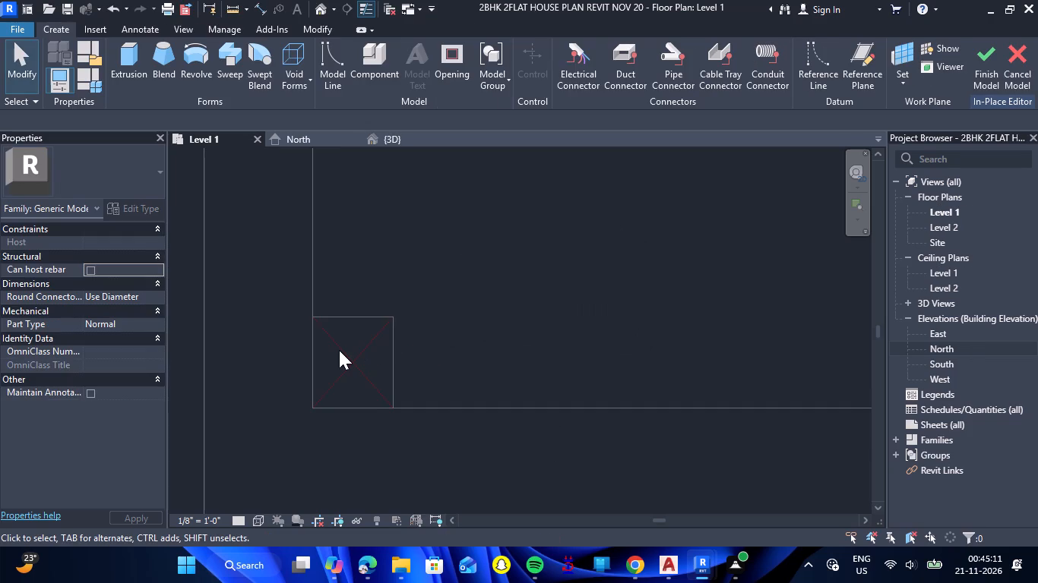
click(128, 77)
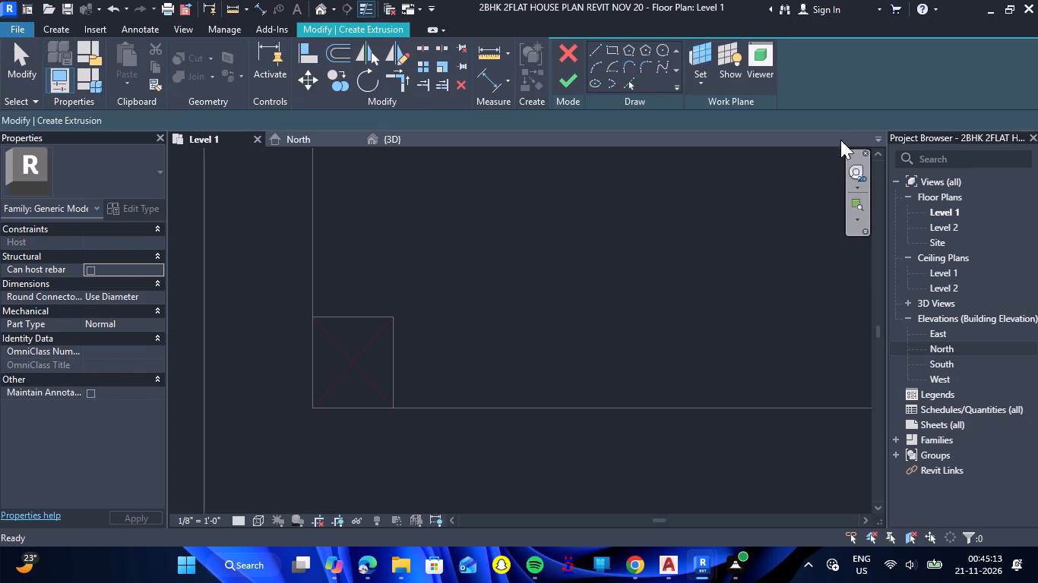
click(709, 84)
click(714, 134)
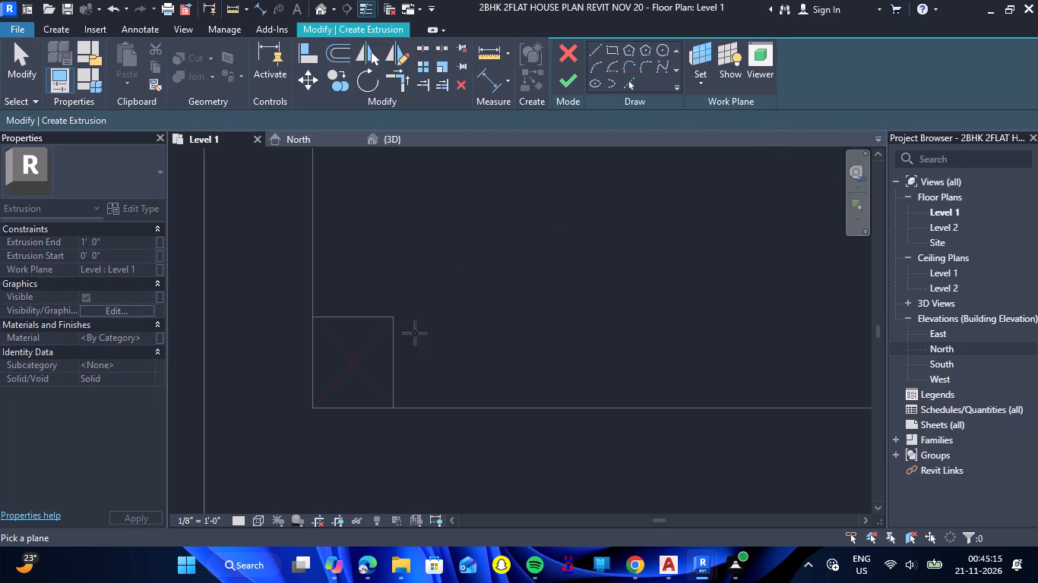
click(611, 55)
click(312, 409)
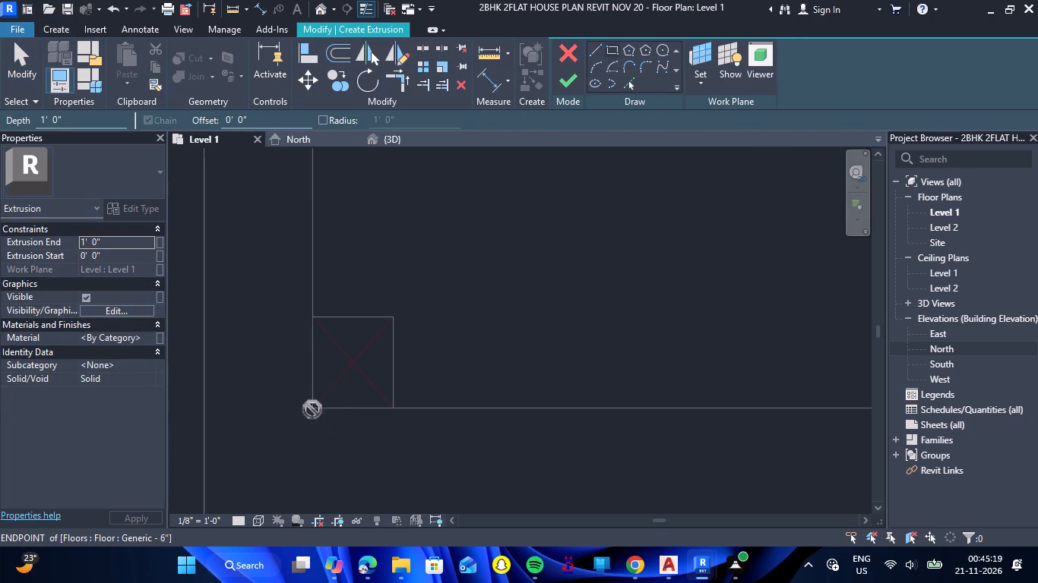
click(394, 317)
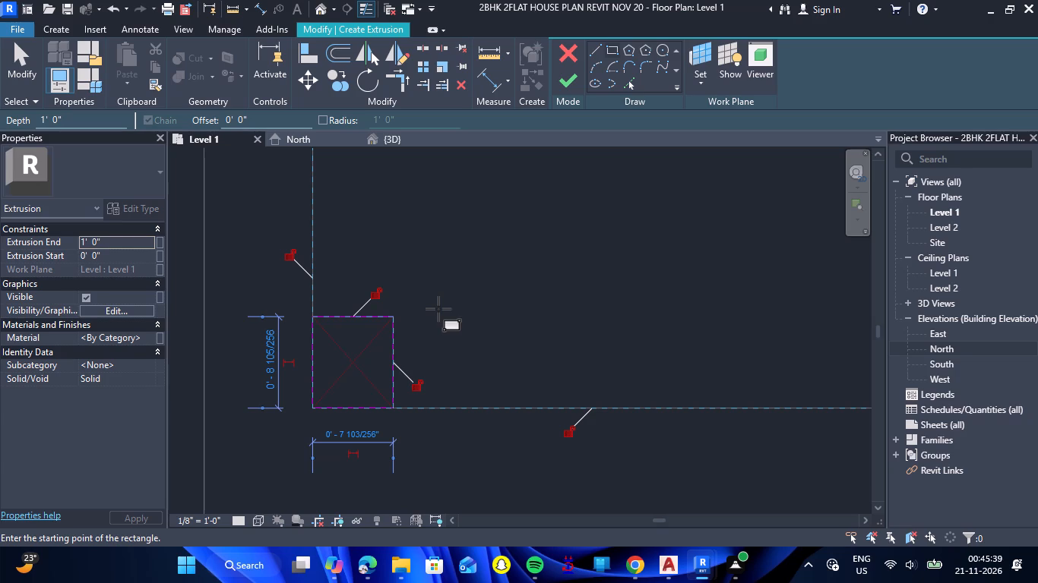
Sketch a second rectangle of about 7.4" by 8.4" over the column outline at the east porch's outer corner.
scroll(328, 328, down, 11)
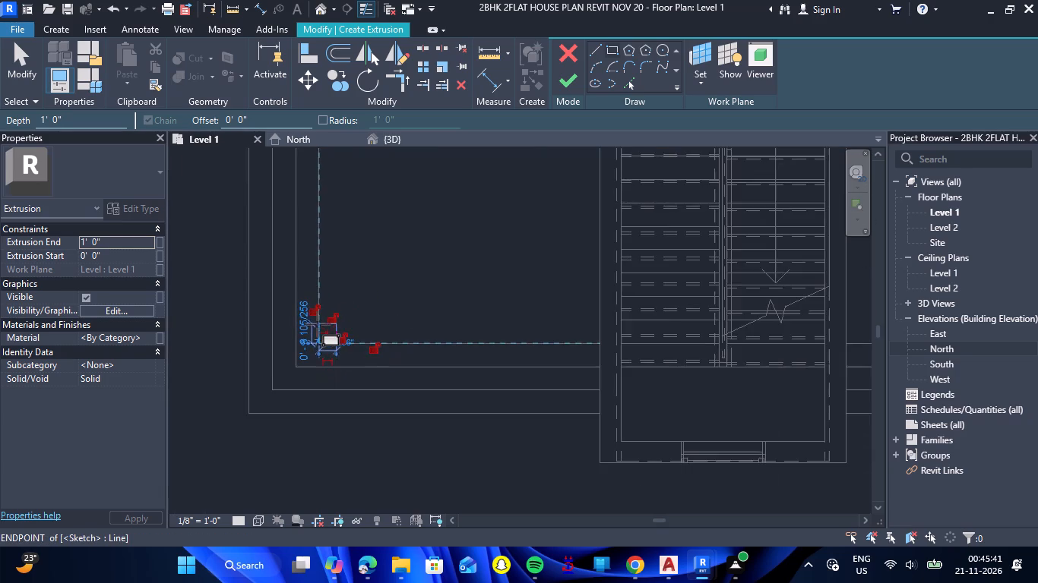
scroll(318, 324, down, 6)
scroll(714, 331, up, 1)
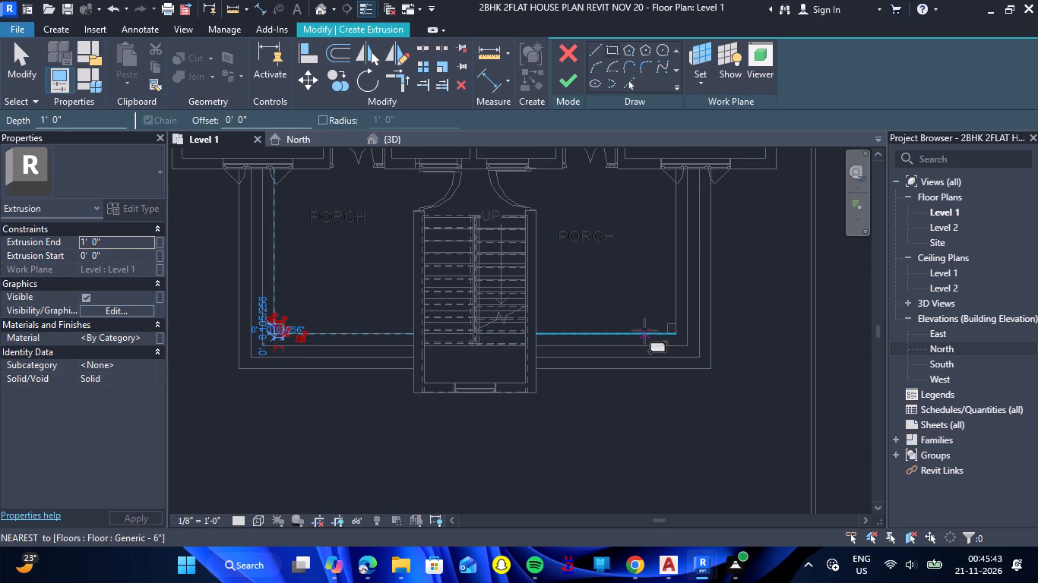
scroll(670, 323, up, 11)
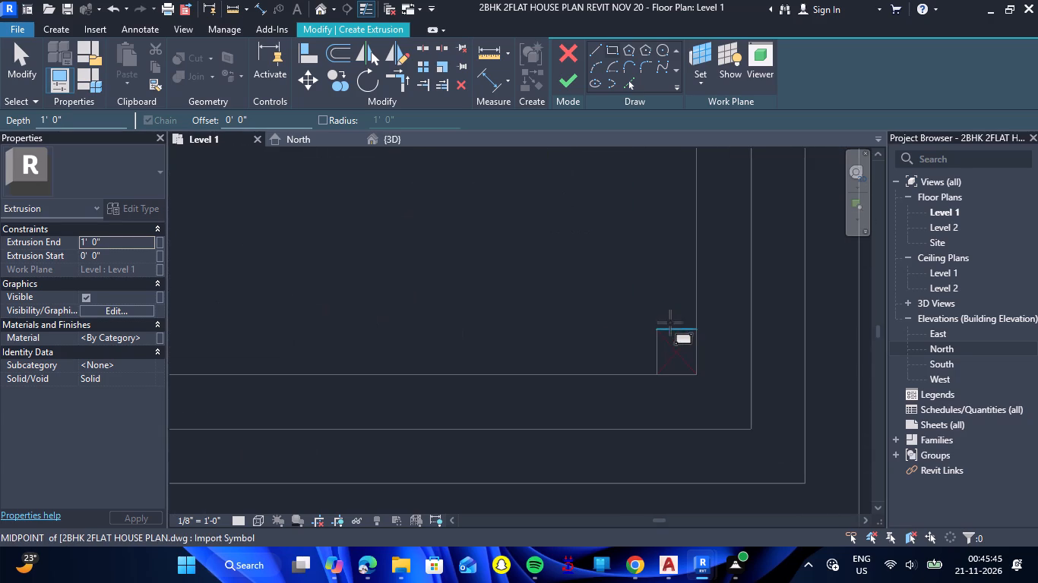
scroll(688, 361, up, 4)
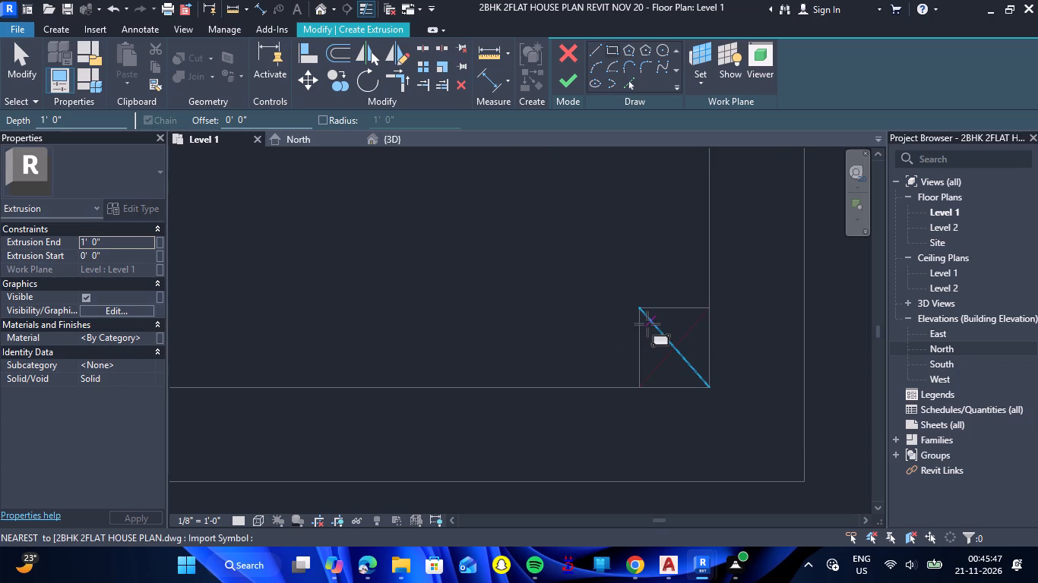
click(639, 307)
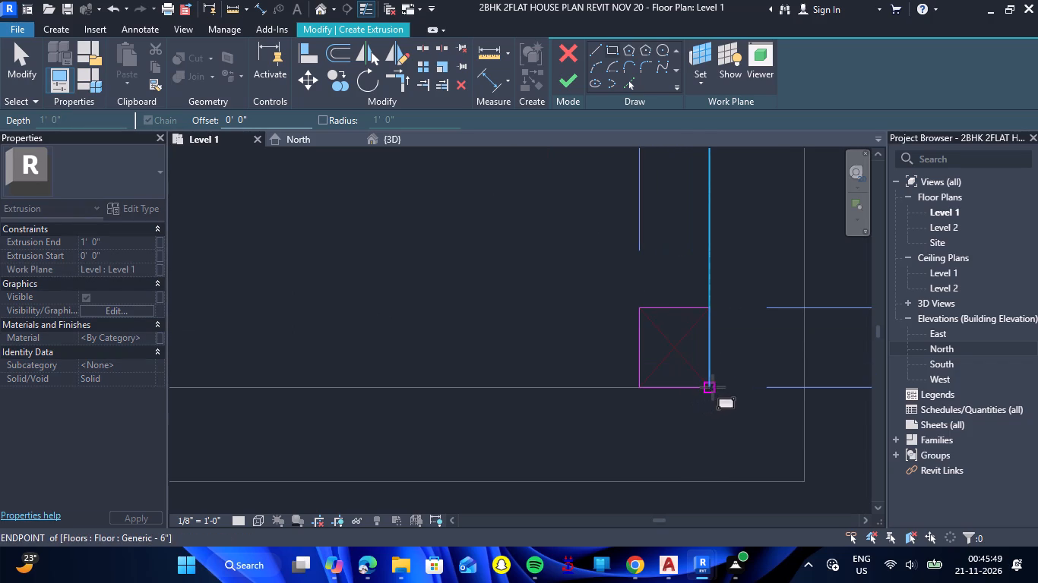
click(713, 388)
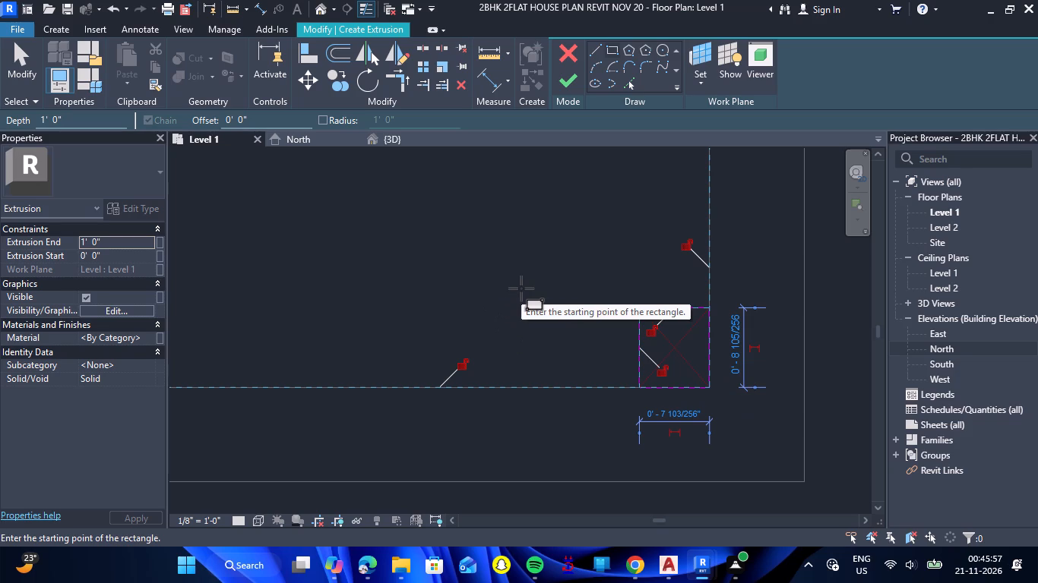
Set the extrusion end to 10' 6" and finish the extrusion for both porch columns.
scroll(521, 288, down, 4)
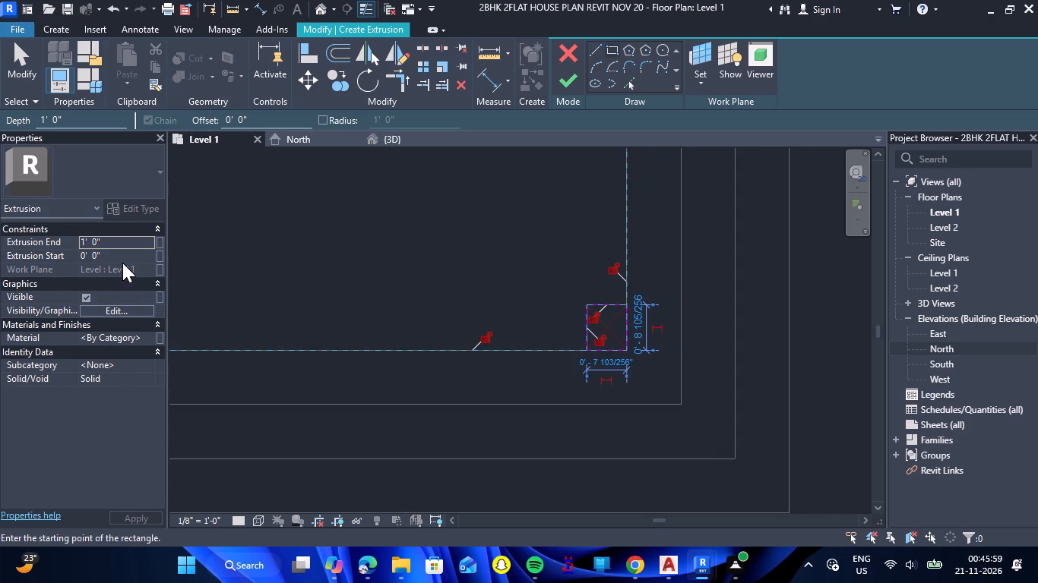
click(120, 244)
text(10'6")
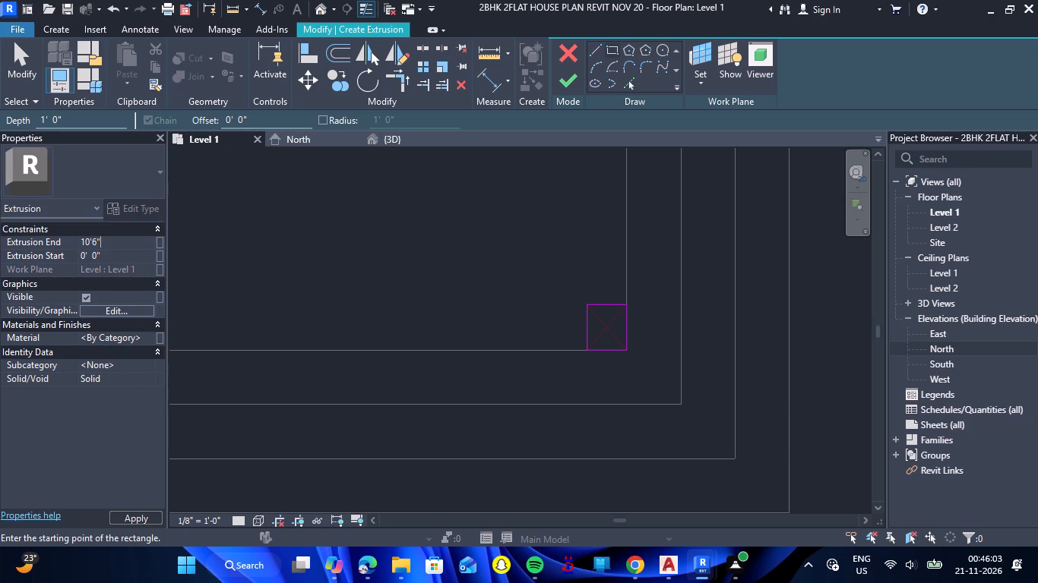
key(Return)
click(570, 81)
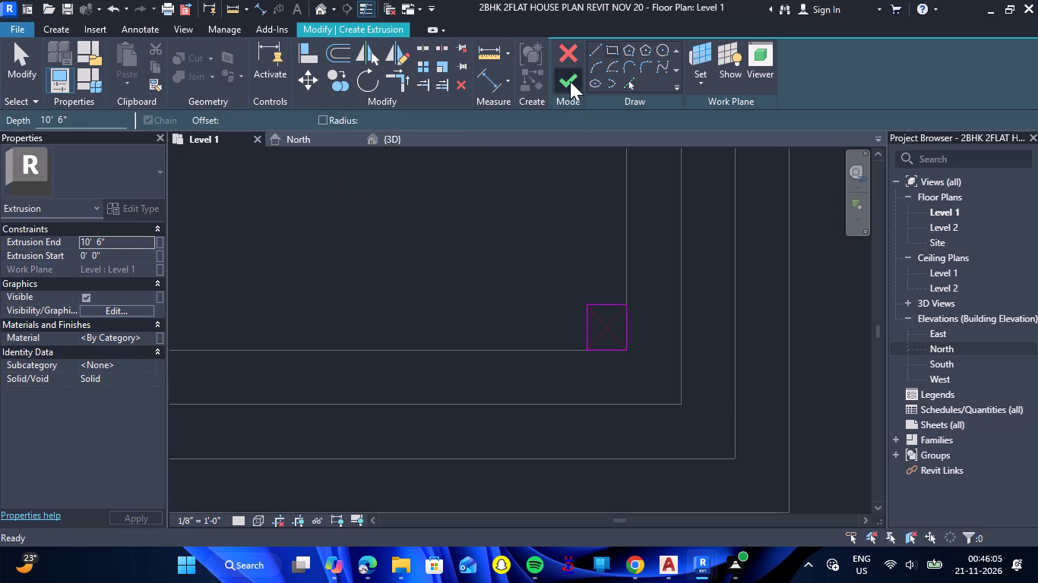
Examine the extruded porch column between the porch floor and the slab in the 3D view.
click(398, 139)
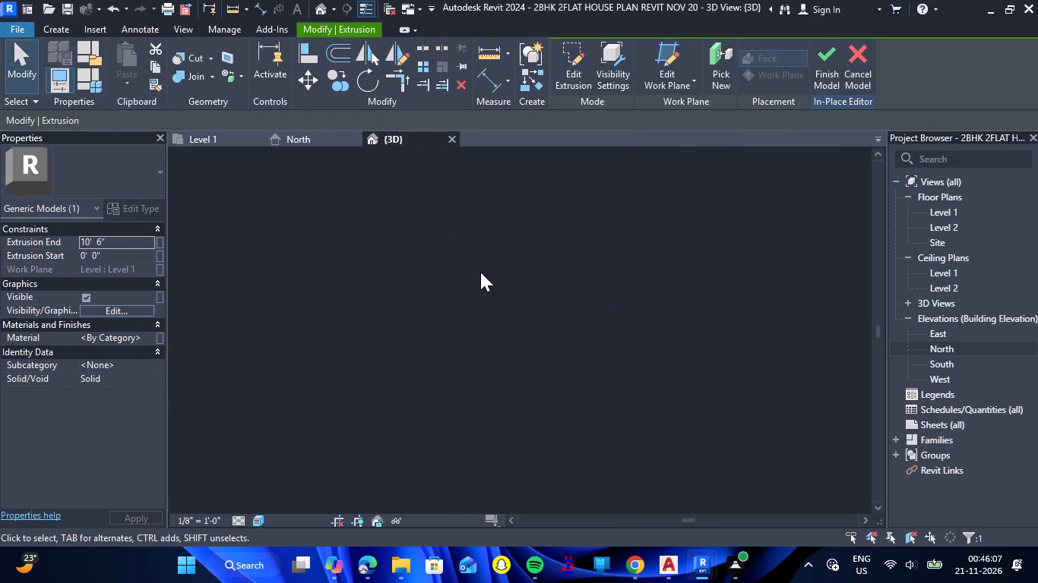
click(607, 498)
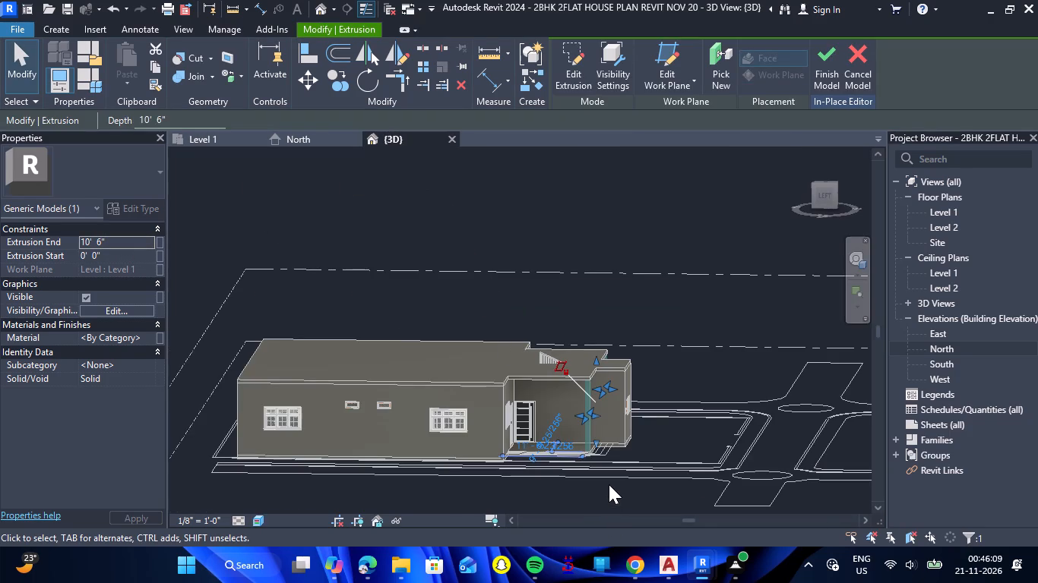
scroll(596, 445, up, 9)
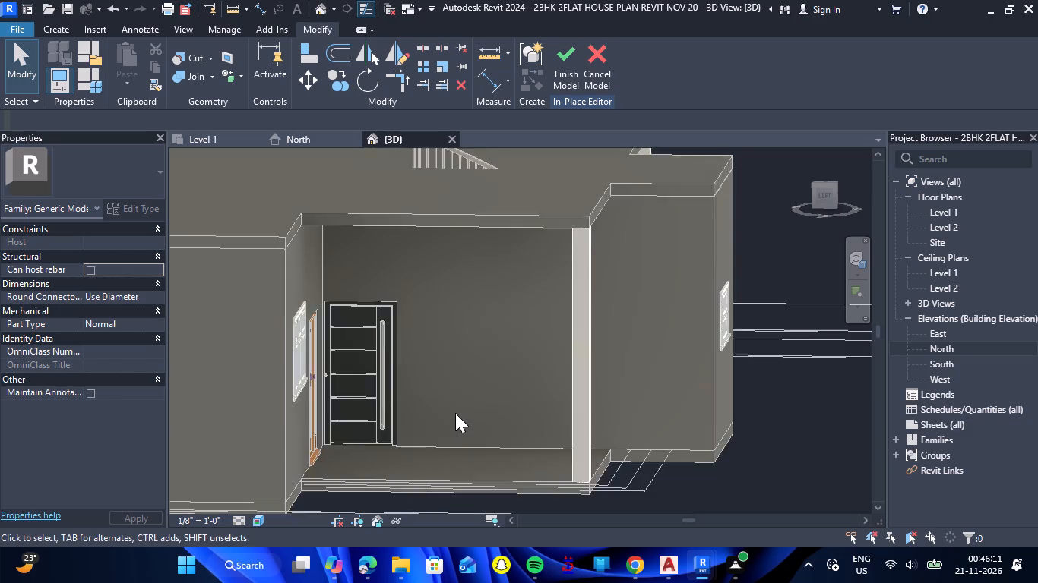
Examine both porch columns from the side and front of the house in the 3D view.
scroll(457, 413, down, 4)
drag(672, 428, 660, 438)
right_drag(672, 428, 660, 438)
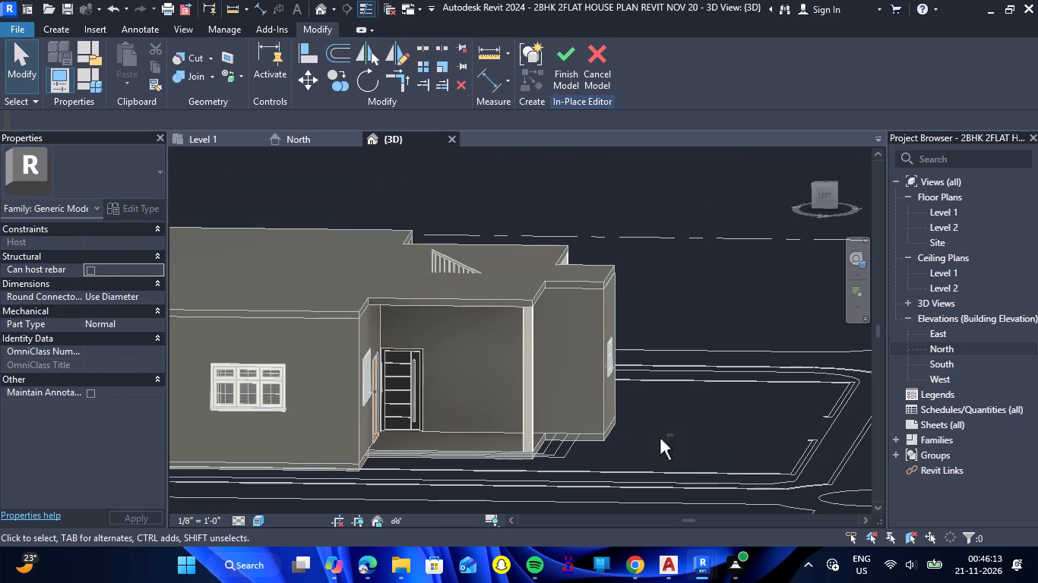
drag(660, 438, 627, 465)
right_drag(660, 438, 630, 449)
shift+drag(655, 420, 525, 439)
shift+right_drag(655, 420, 525, 439)
scroll(565, 373, down, 2)
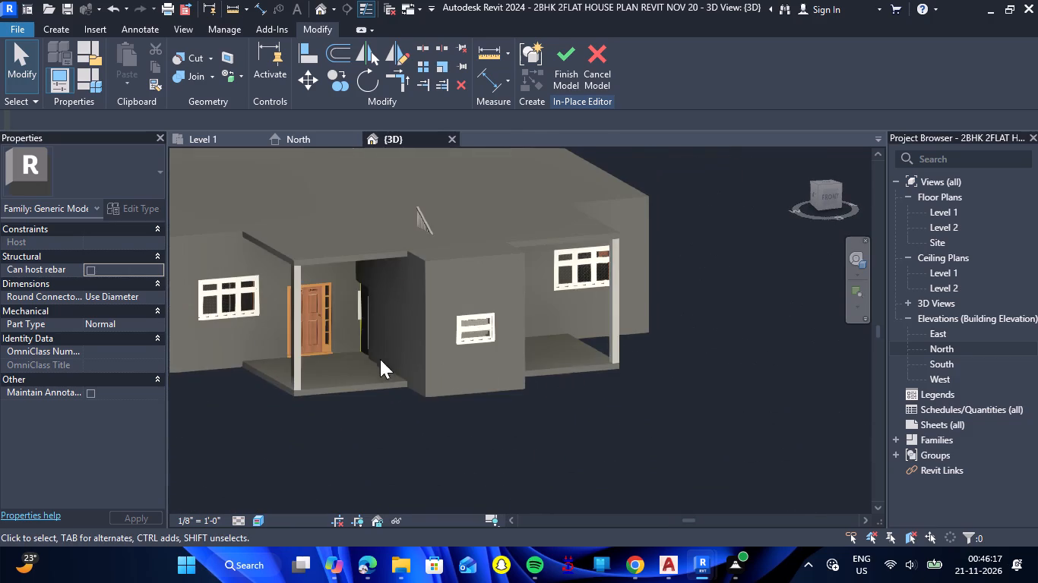
scroll(383, 228, up, 5)
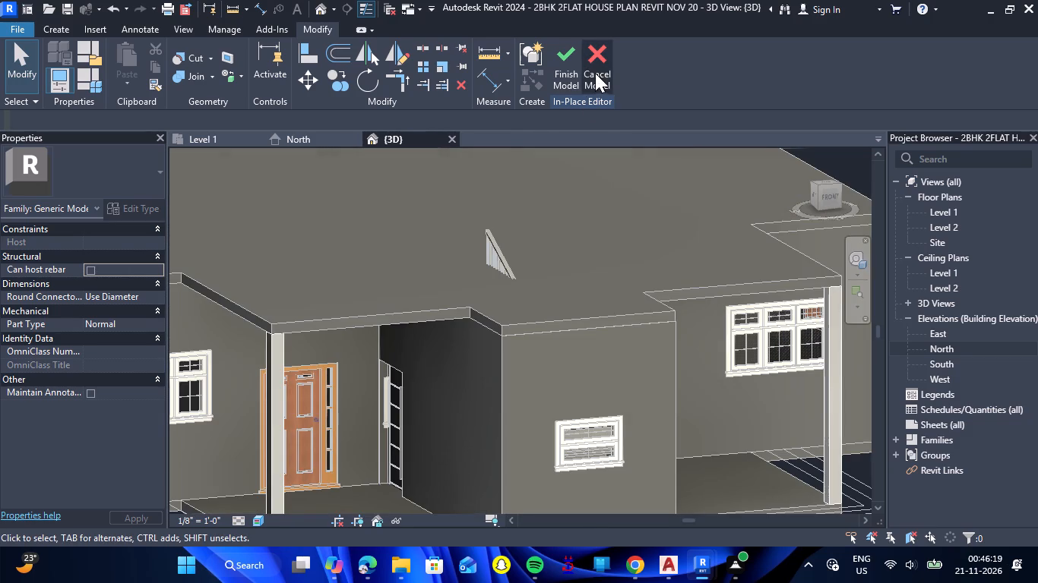
Finish the in-place model containing the two porch columns.
click(557, 72)
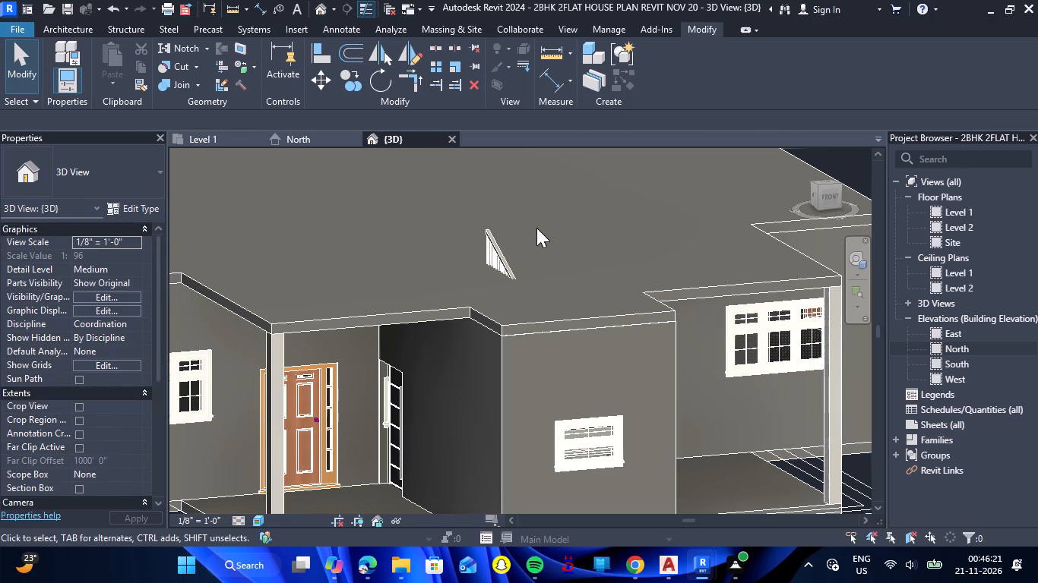
Create a new in-place model in the Stairs category, accepting the default name.
scroll(536, 228, down, 4)
scroll(376, 440, up, 2)
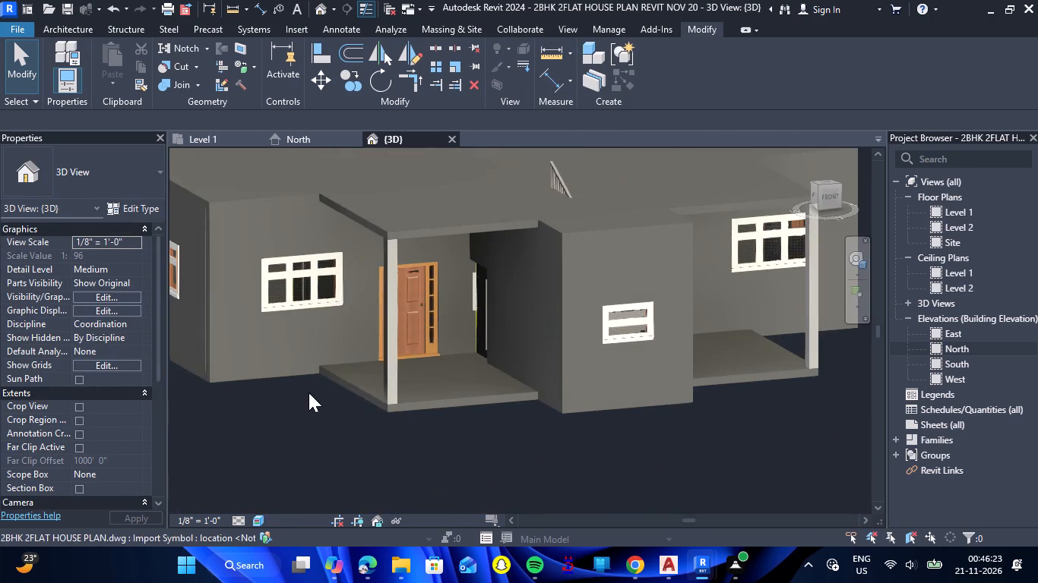
scroll(292, 374, up, 8)
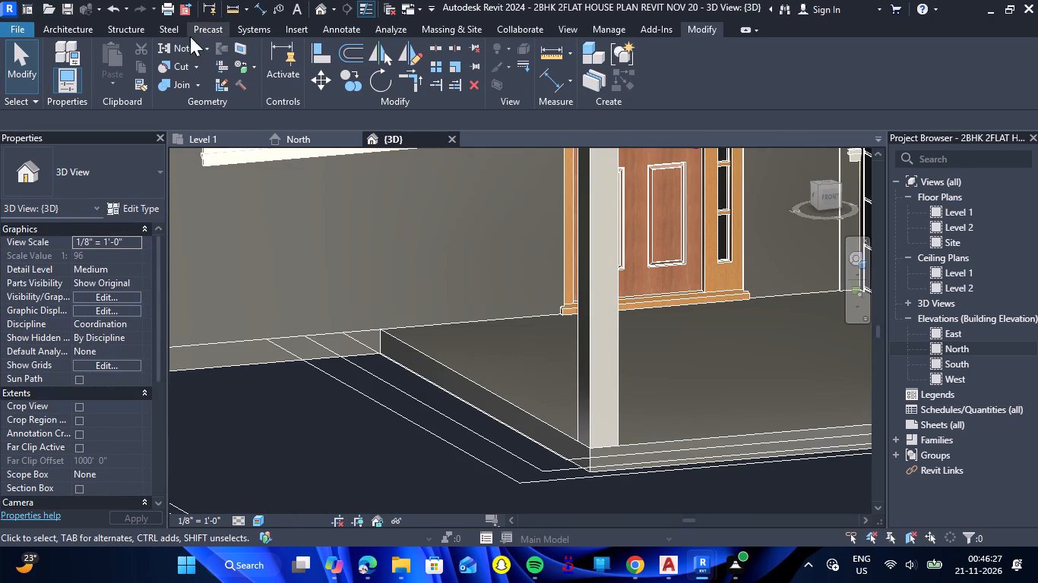
click(92, 35)
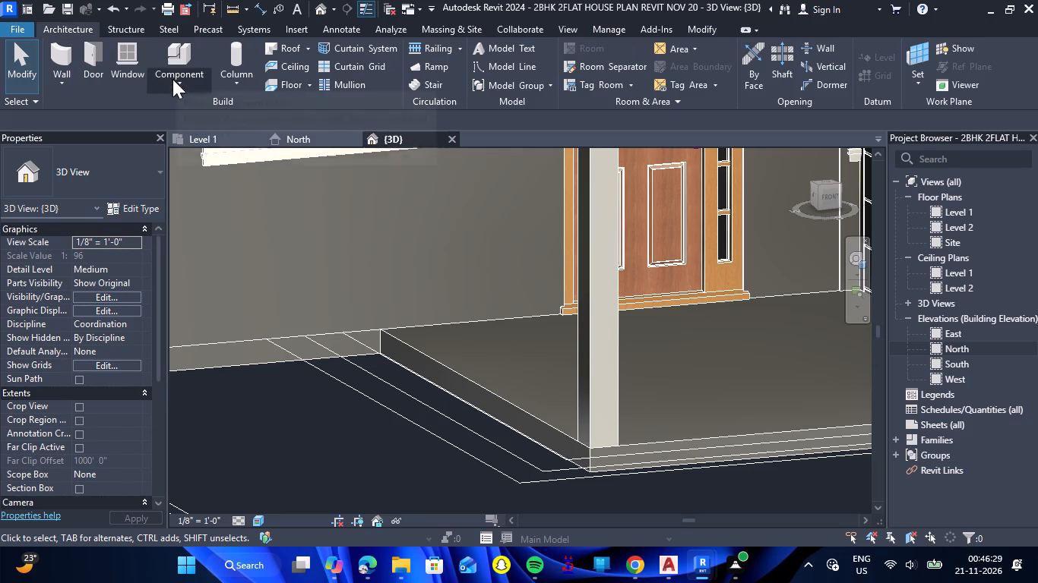
click(173, 84)
click(220, 145)
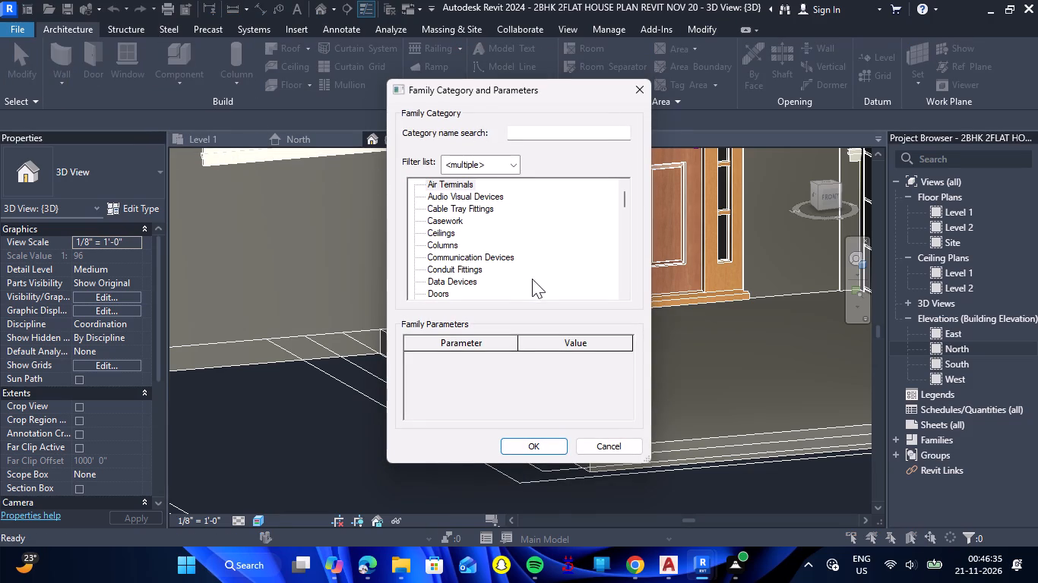
scroll(451, 256, down, 19)
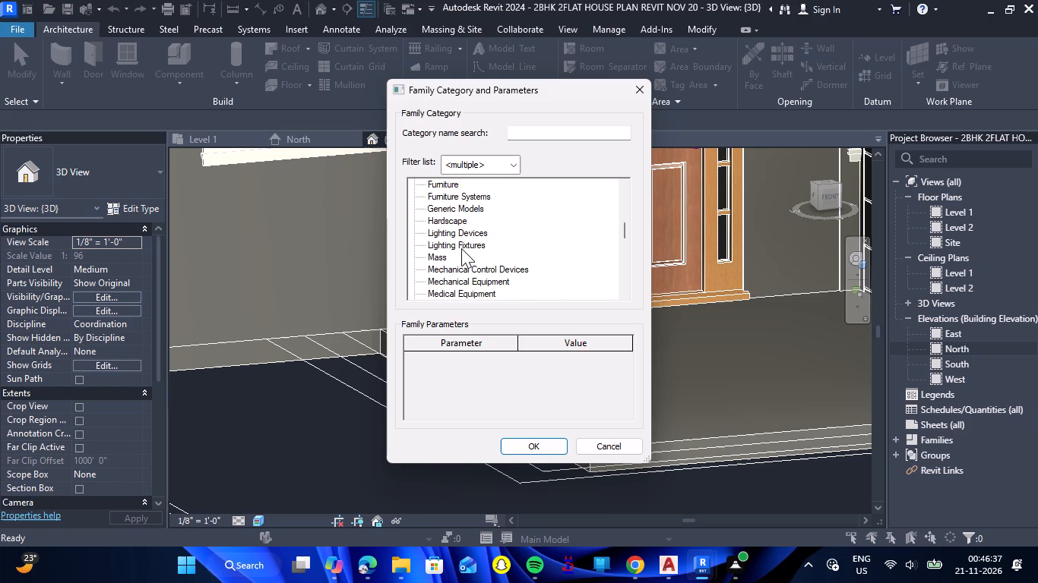
scroll(461, 248, down, 18)
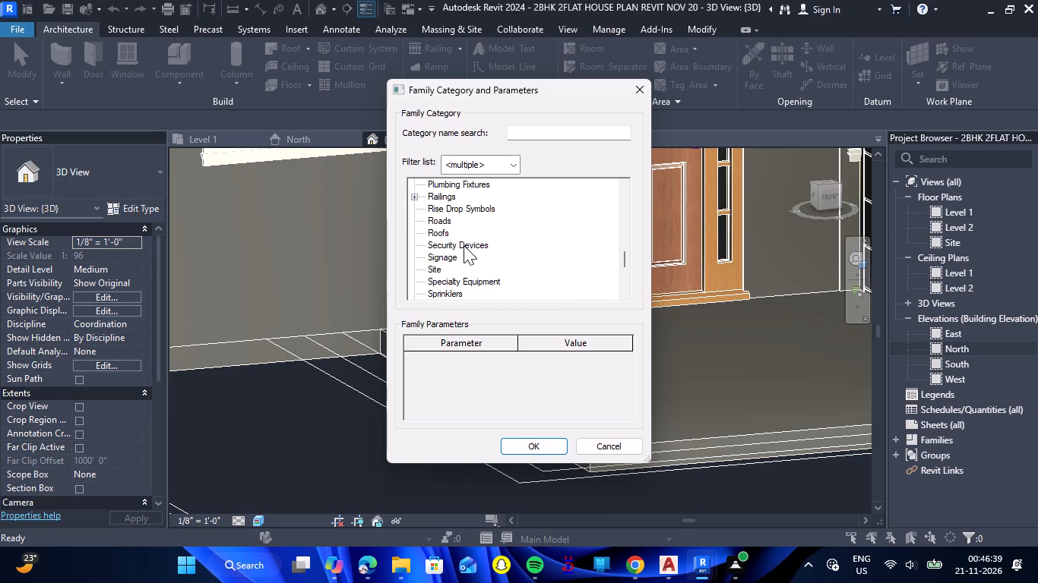
scroll(463, 253, down, 4)
click(457, 254)
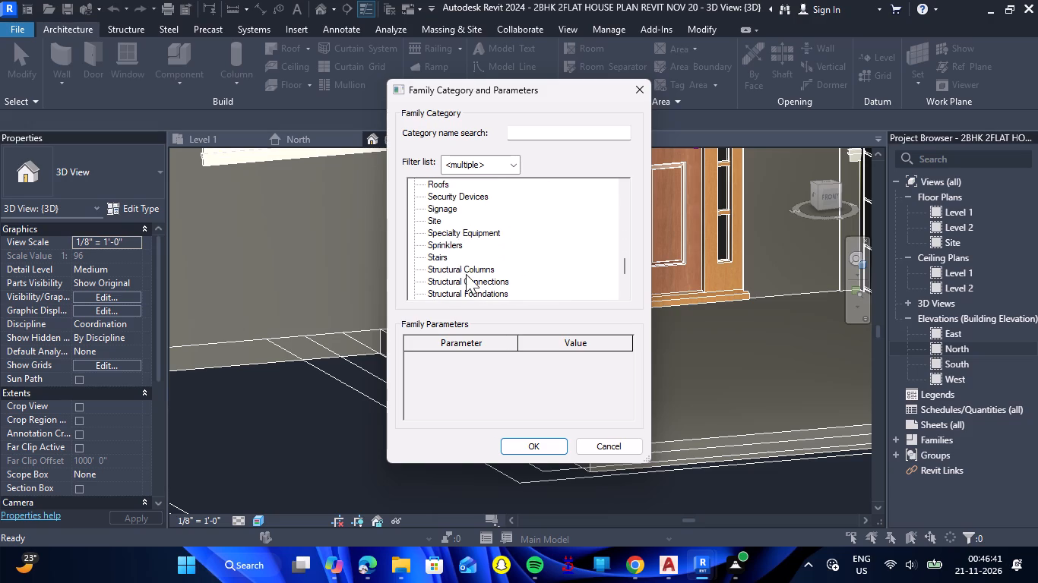
click(441, 255)
click(508, 445)
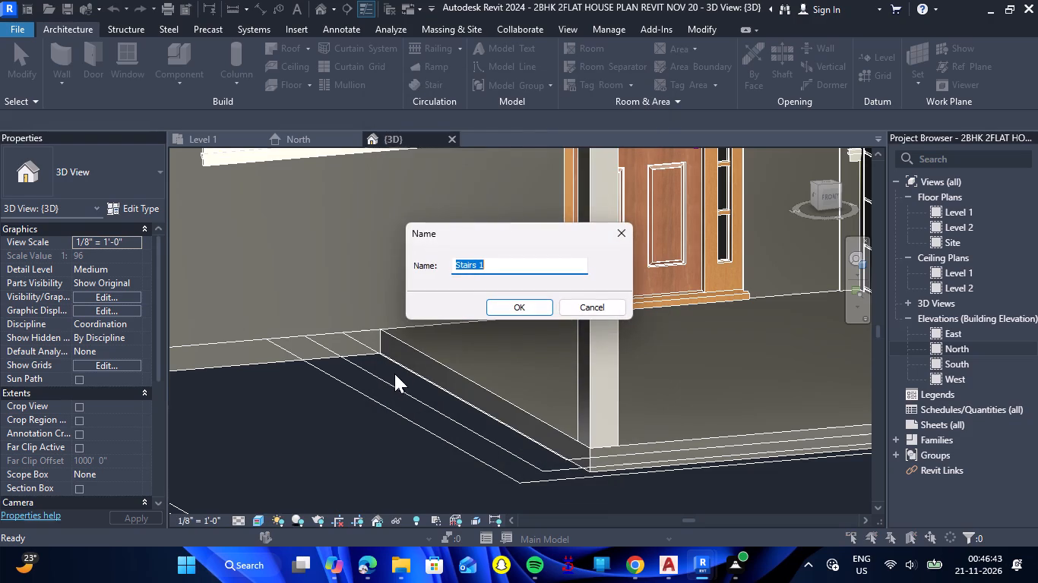
click(521, 307)
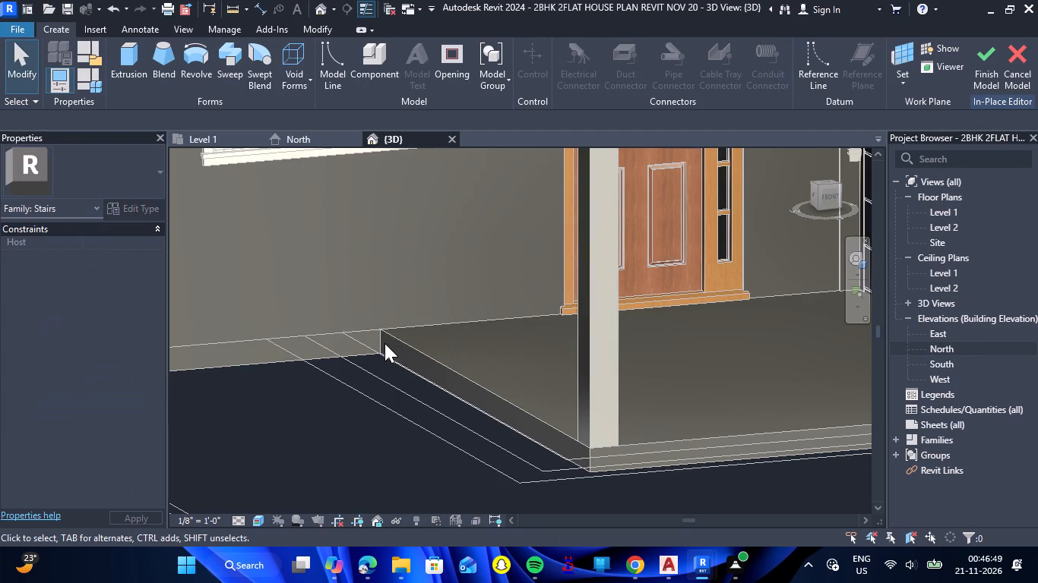
Start an Extrusion with Pick Lines and pick the west porch's back wall edge and the three step lines along its outer side.
click(129, 82)
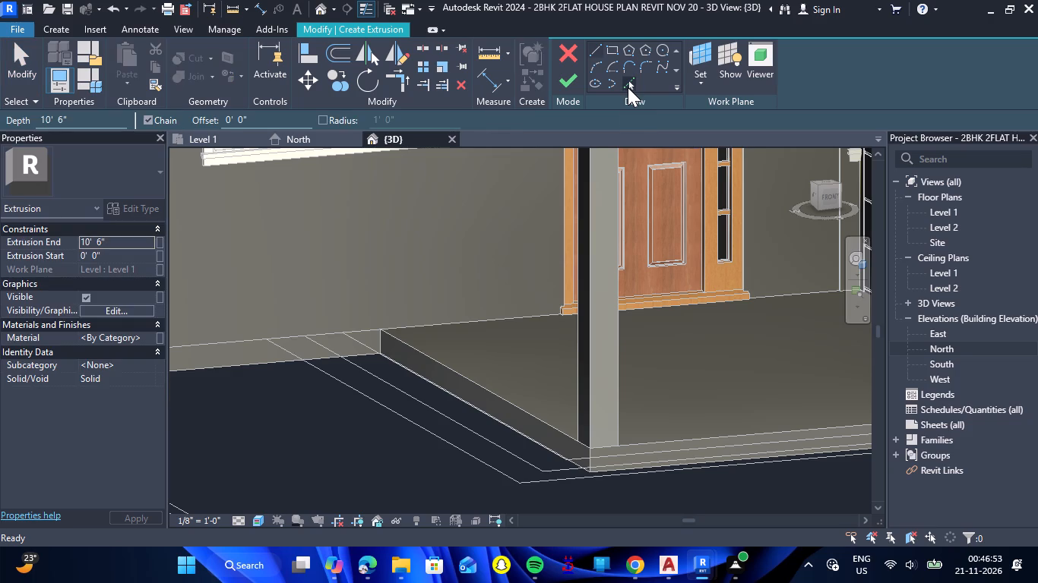
click(628, 87)
scroll(362, 336, up, 3)
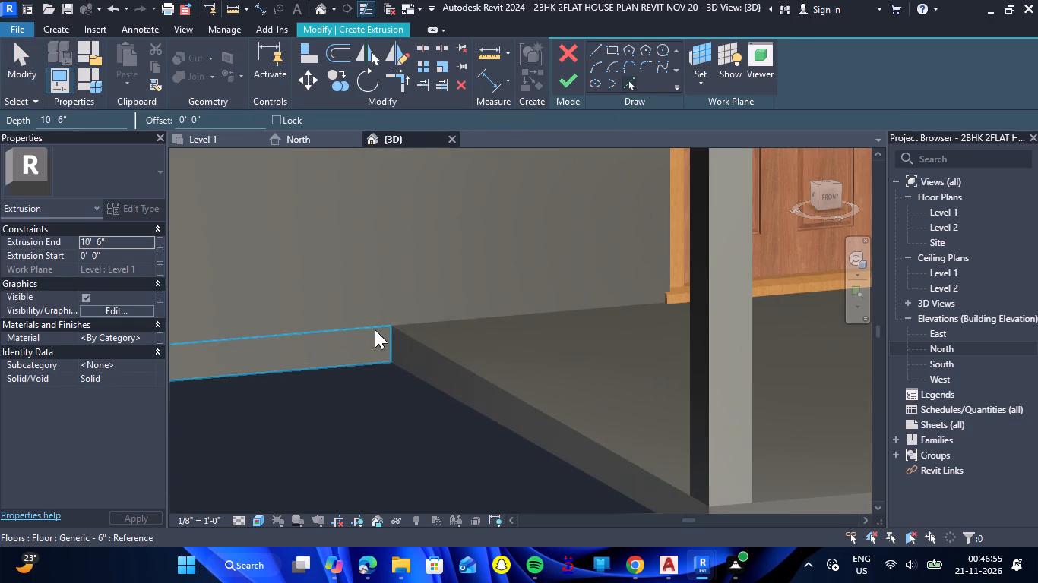
click(385, 323)
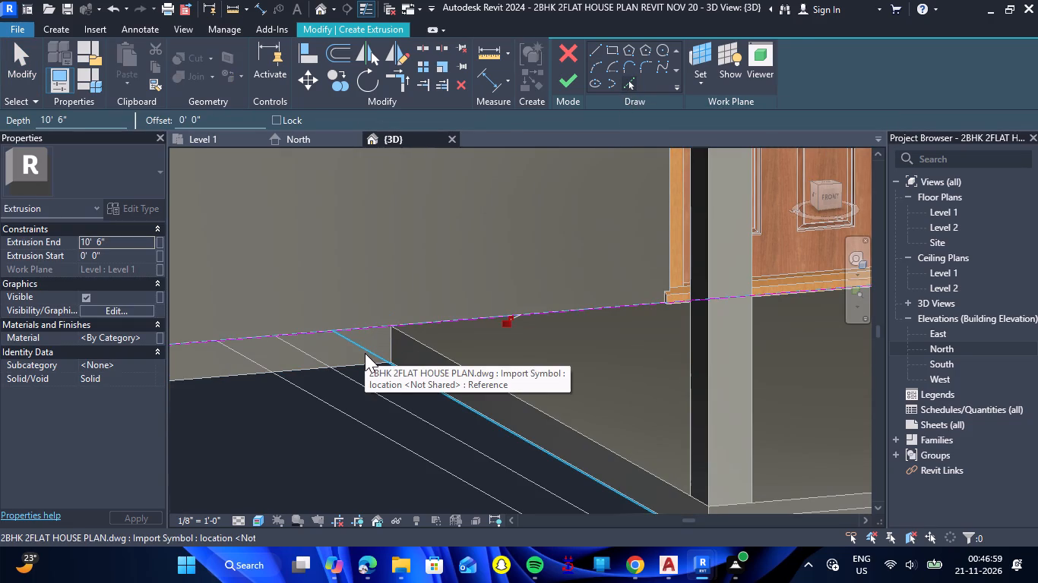
click(365, 353)
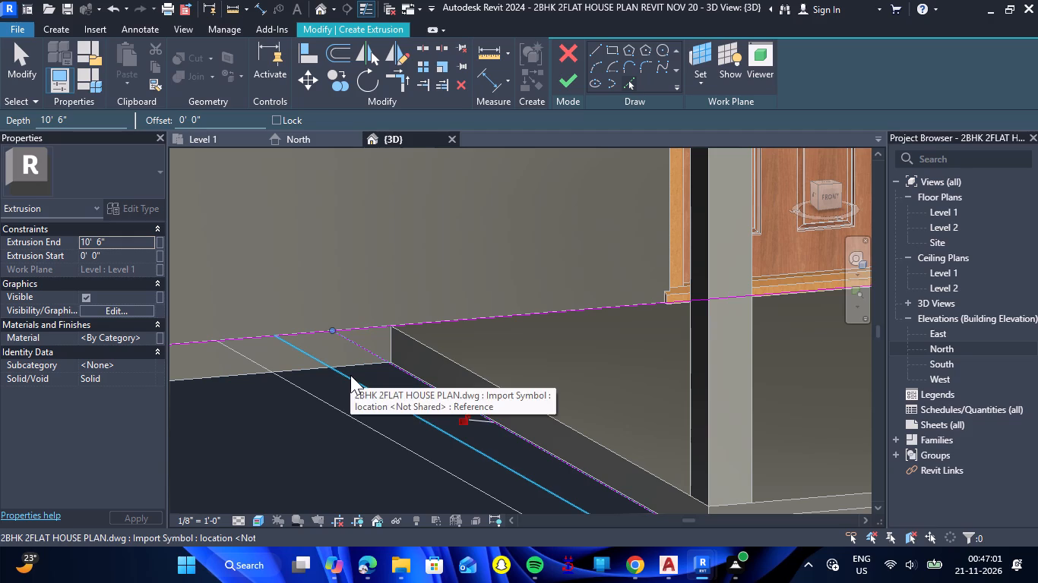
click(350, 375)
click(327, 405)
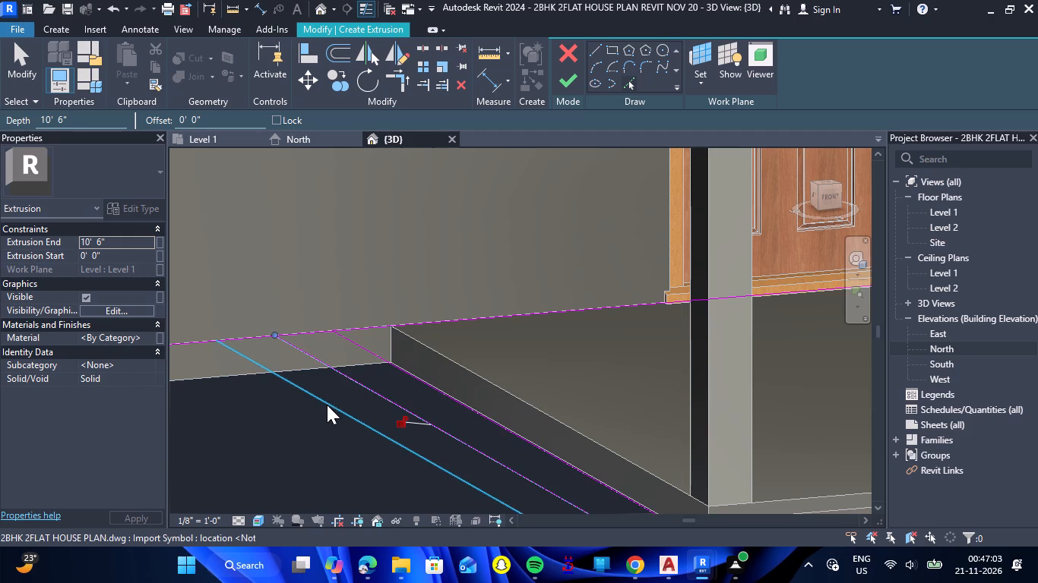
Pick the three step lines along the west porch's front and the base edge of the projecting room's side wall.
scroll(393, 307, down, 4)
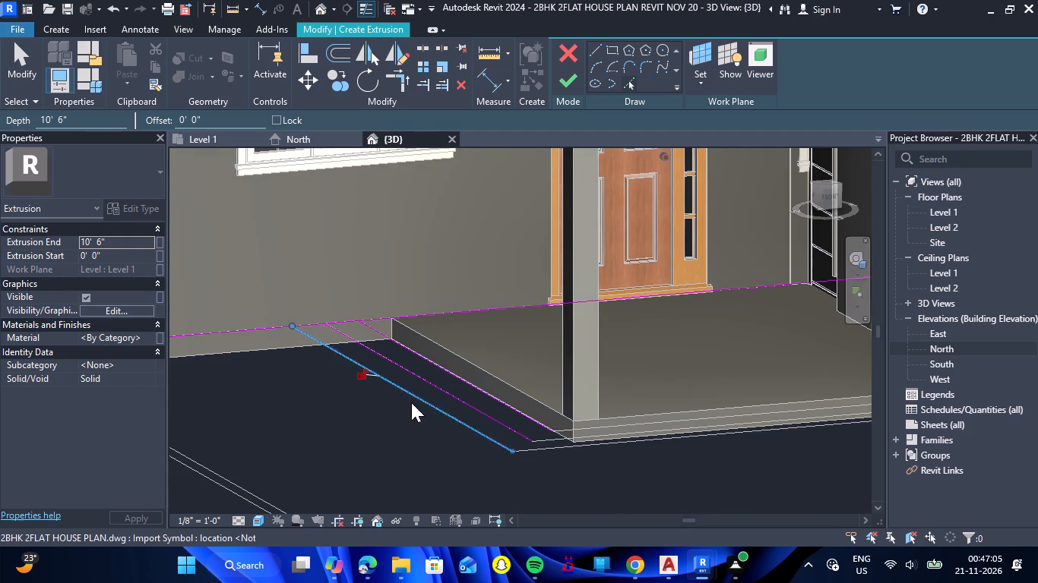
scroll(549, 445, up, 5)
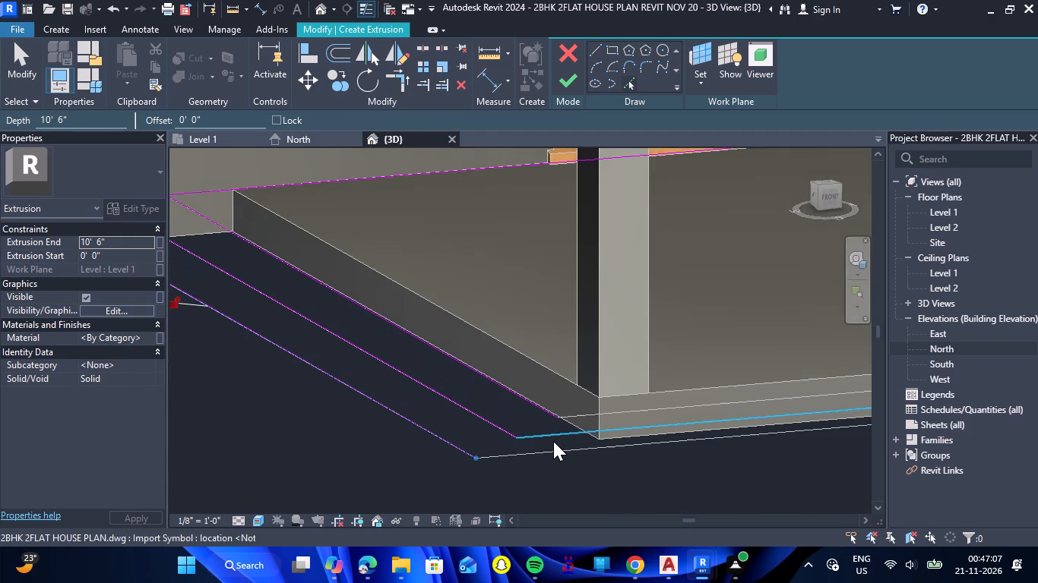
click(559, 435)
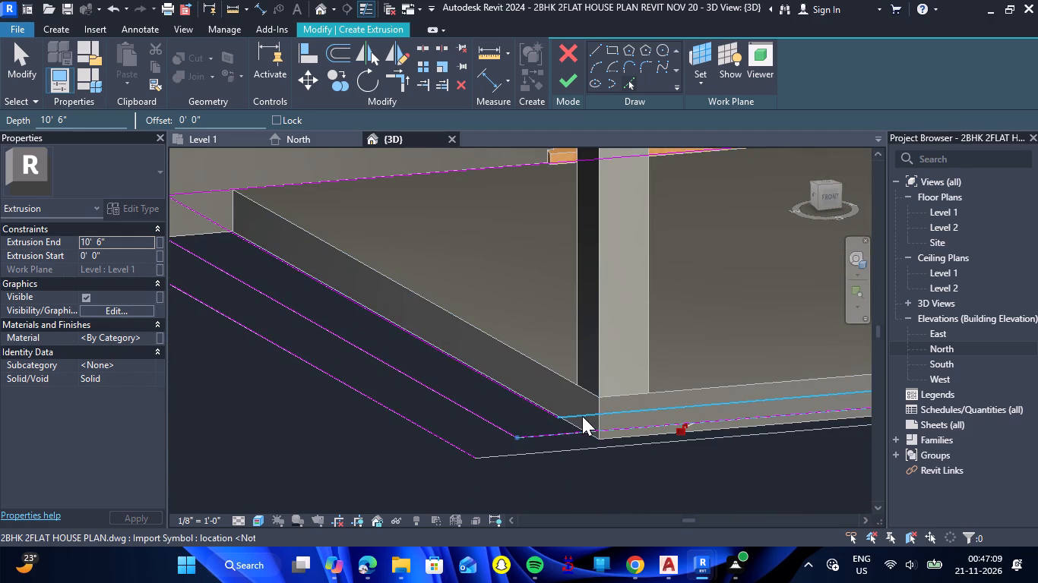
click(582, 416)
click(555, 451)
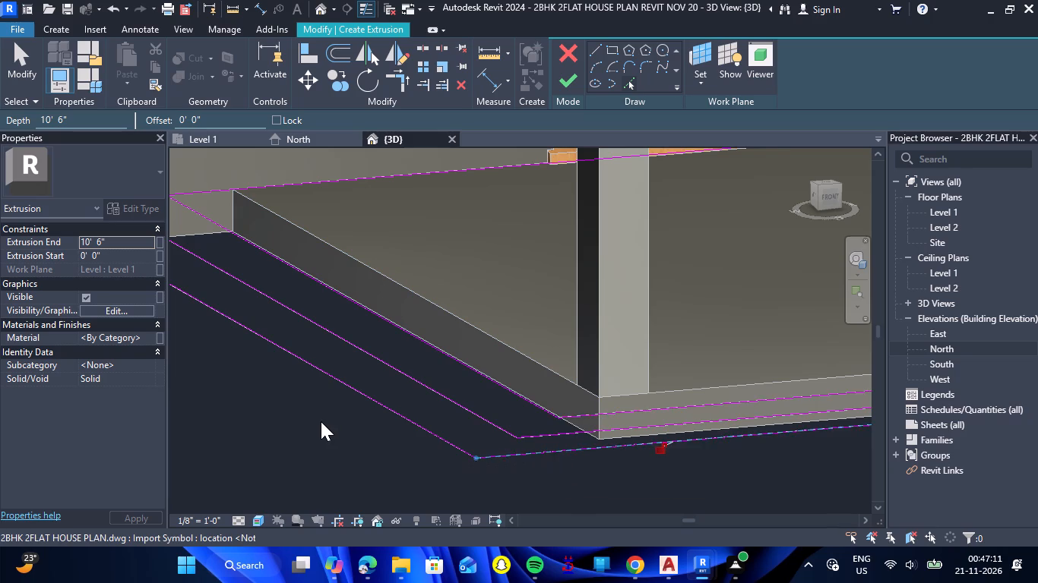
scroll(320, 421, down, 6)
scroll(812, 397, up, 5)
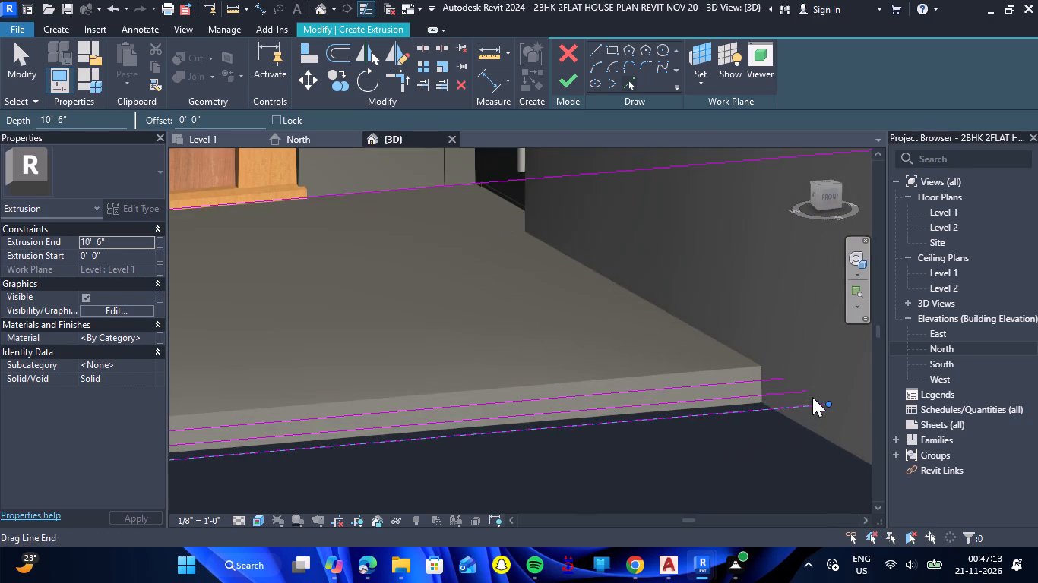
click(700, 326)
Trim the back wall sketch line to a corner with the outermost side step line of the west porch.
scroll(659, 345, down, 5)
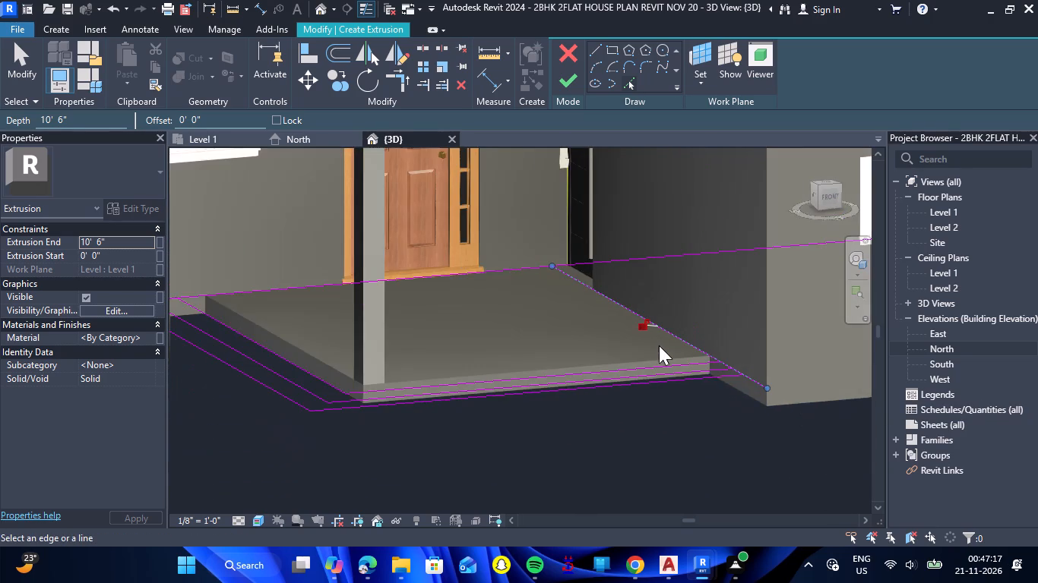
scroll(651, 351, down, 1)
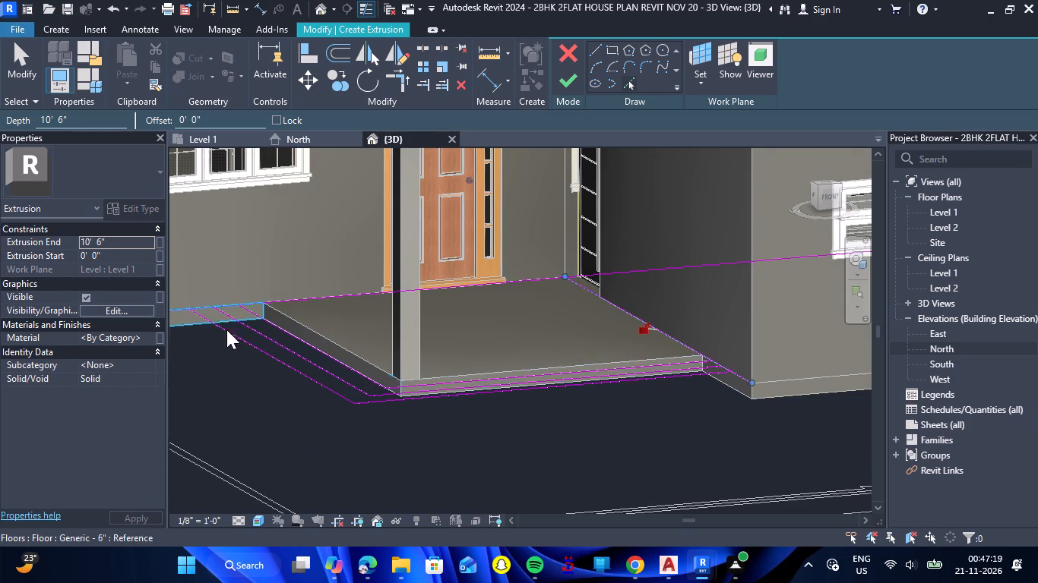
scroll(216, 336, up, 1)
scroll(216, 336, down, 9)
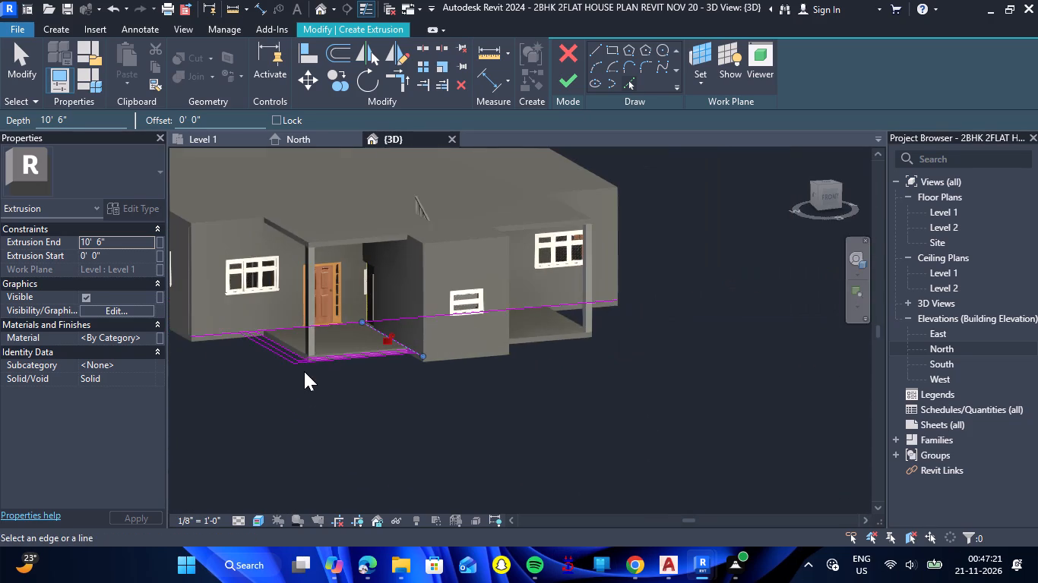
scroll(210, 327, up, 6)
scroll(278, 337, up, 8)
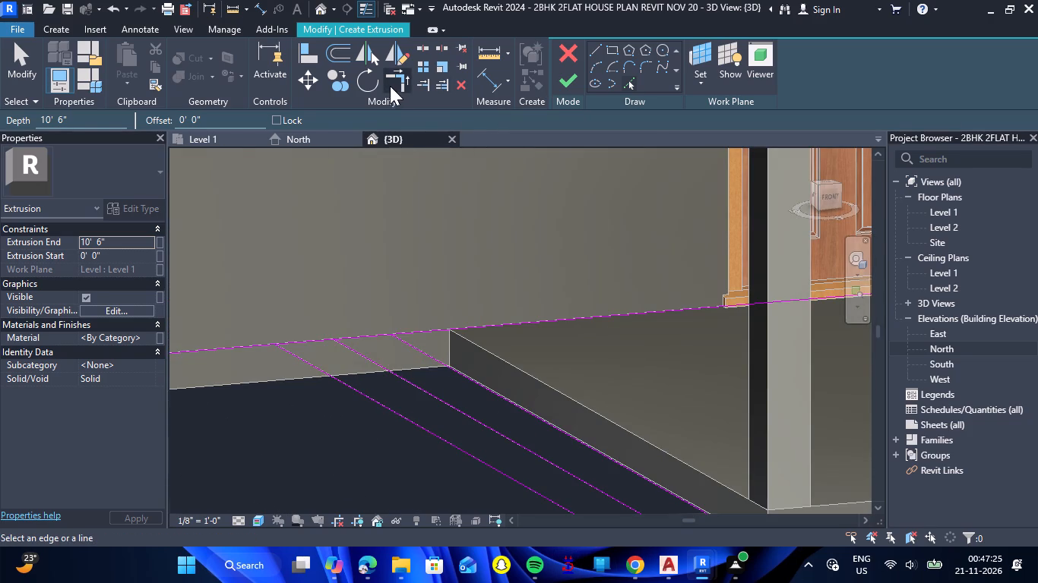
click(391, 85)
click(305, 338)
click(304, 356)
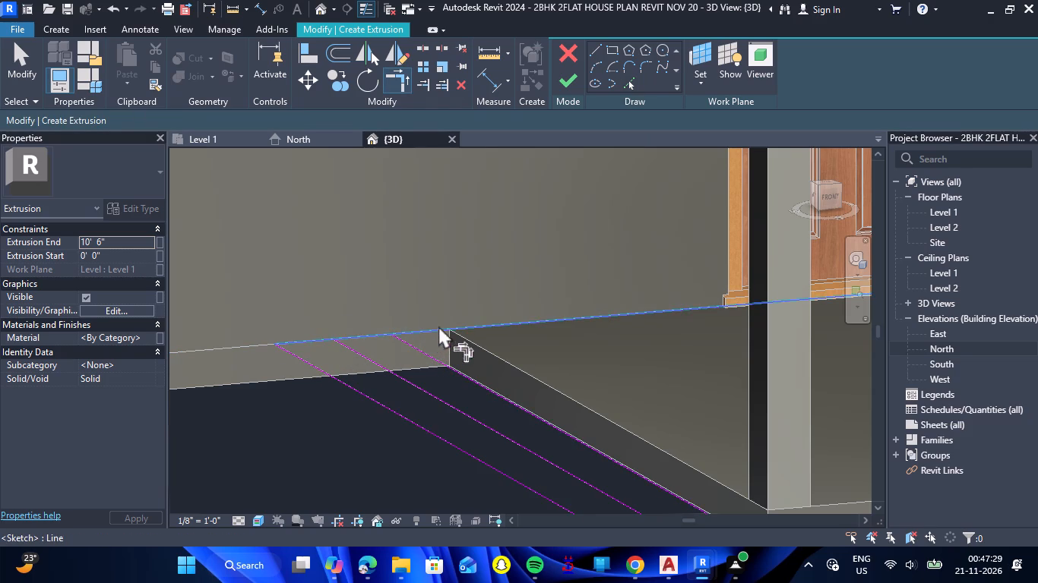
Set the sketch work plane by picking the top face of the west porch's floor slab.
scroll(458, 277, down, 3)
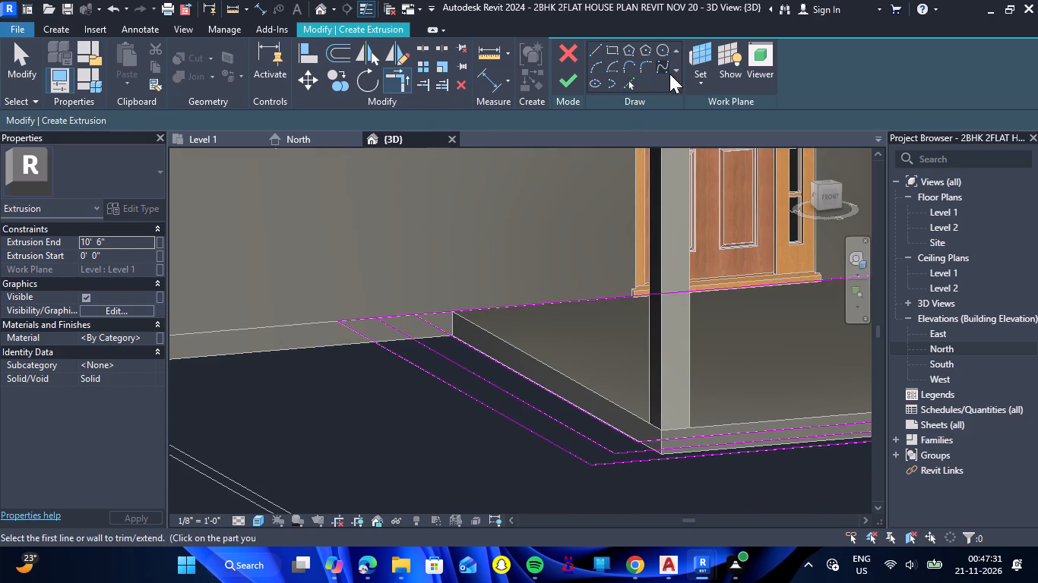
click(634, 88)
scroll(629, 408, up, 1)
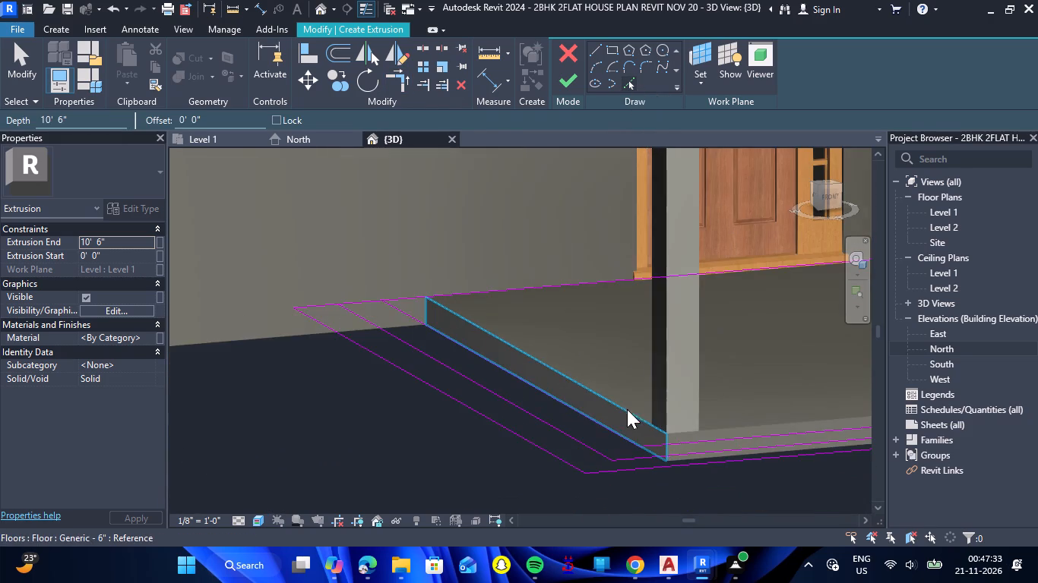
scroll(635, 406, up, 5)
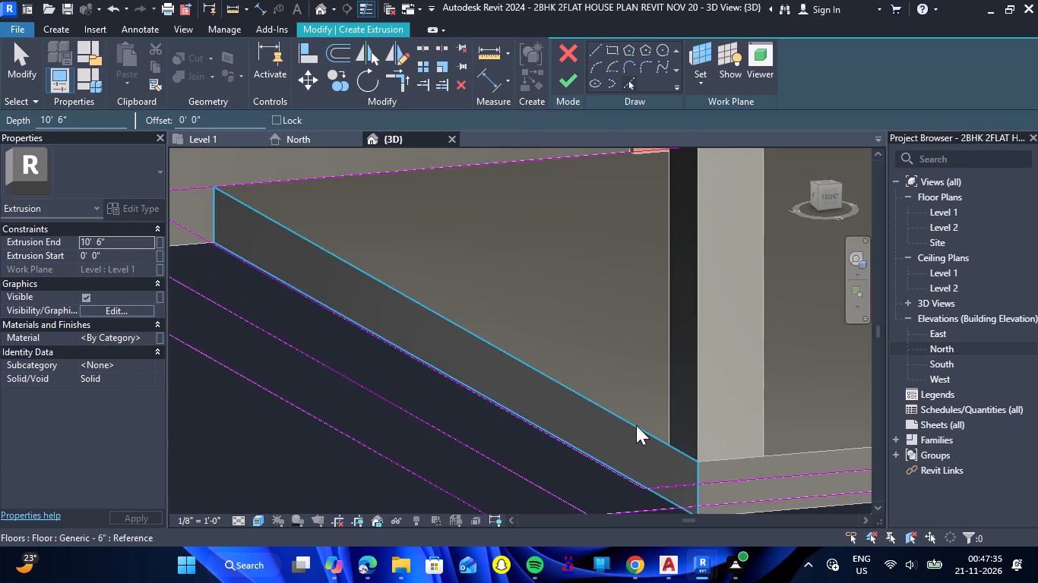
click(695, 75)
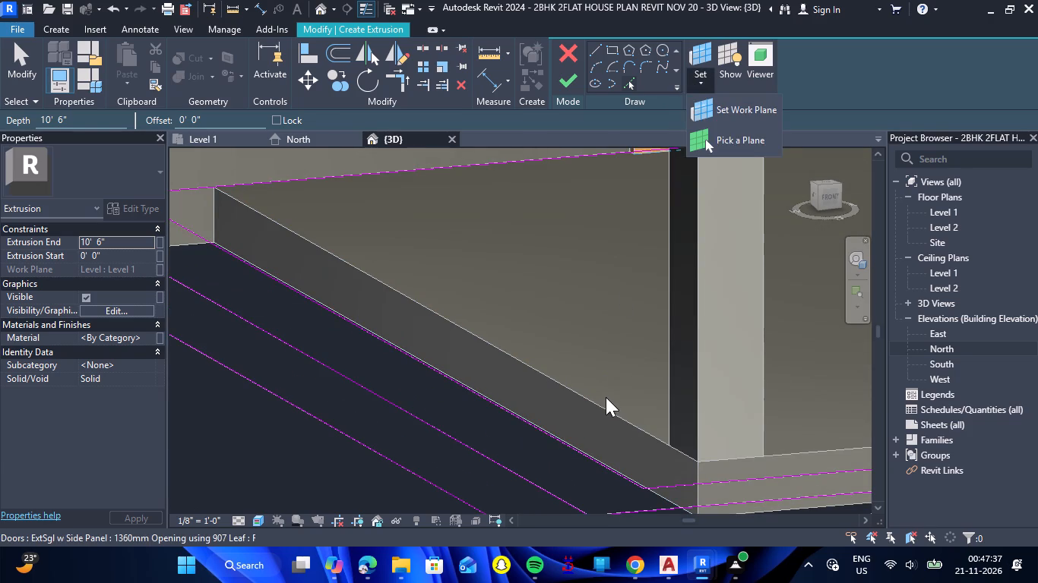
click(748, 142)
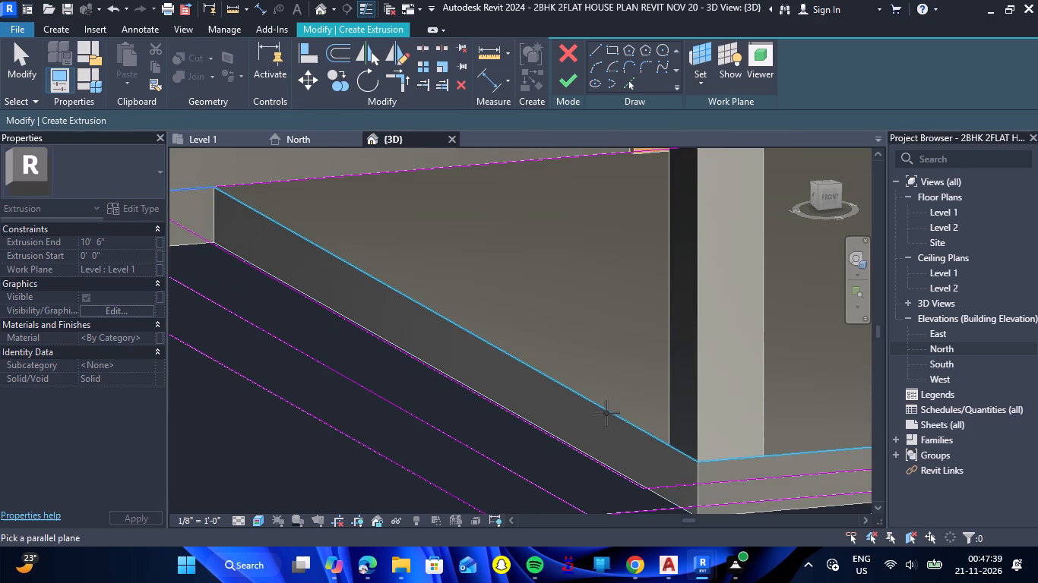
click(614, 410)
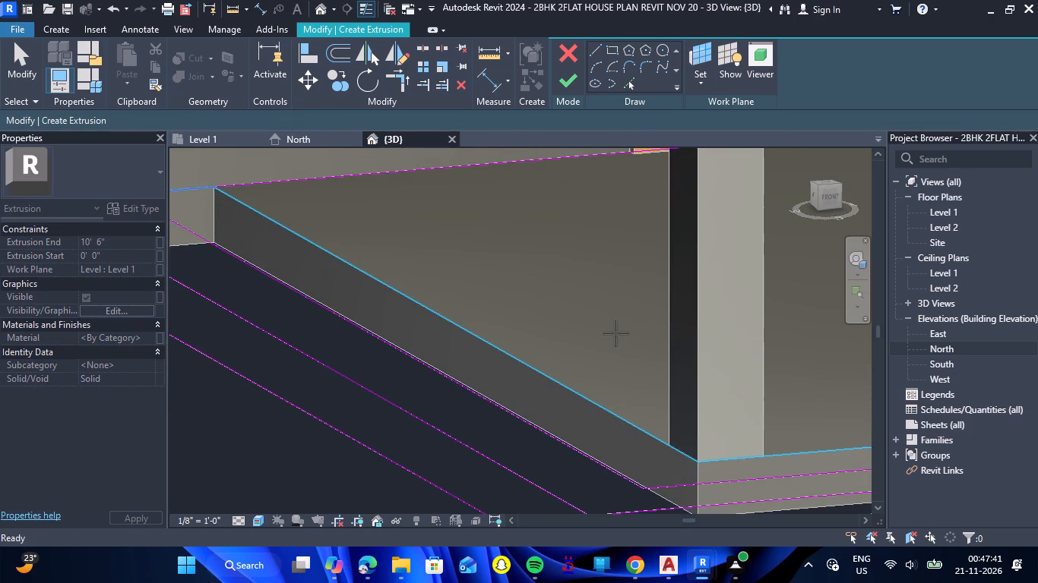
click(633, 84)
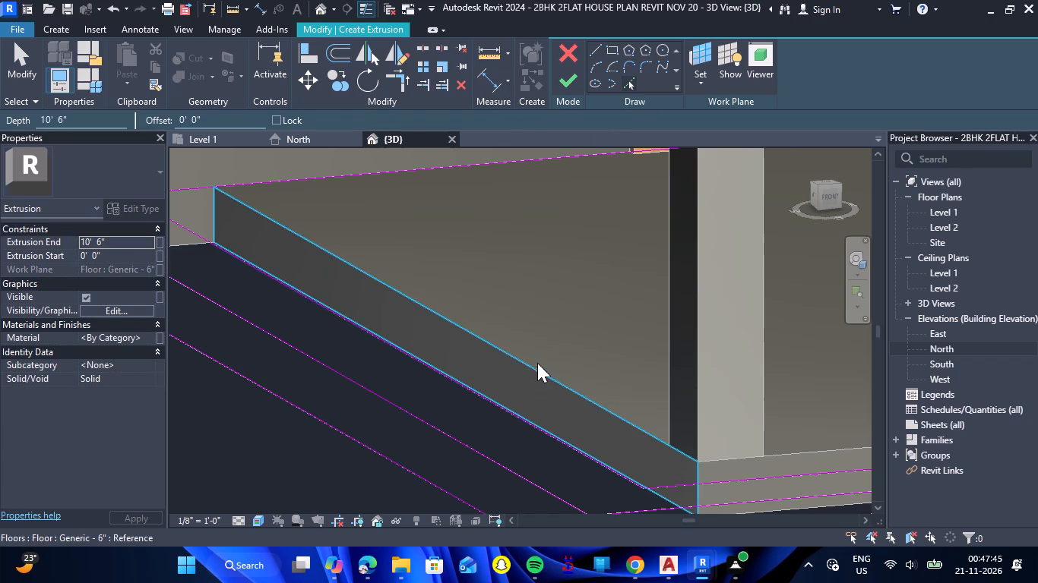
scroll(647, 383, up, 2)
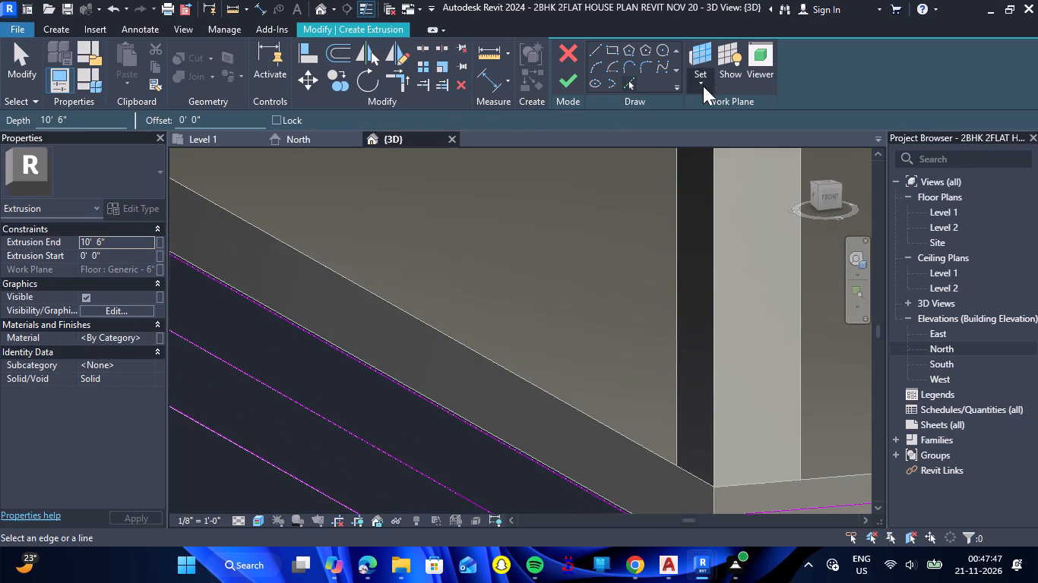
click(703, 86)
click(729, 147)
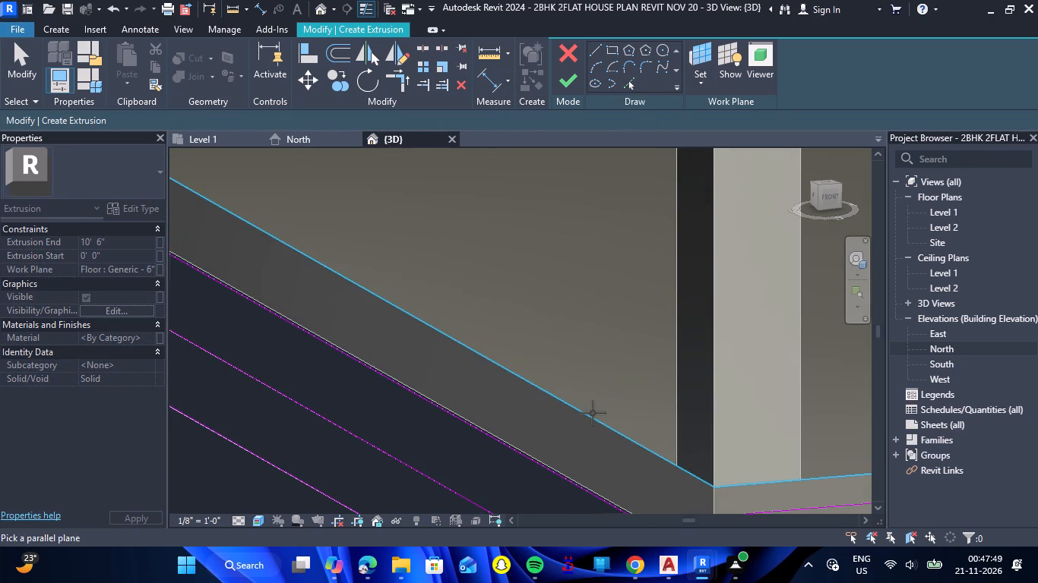
click(593, 413)
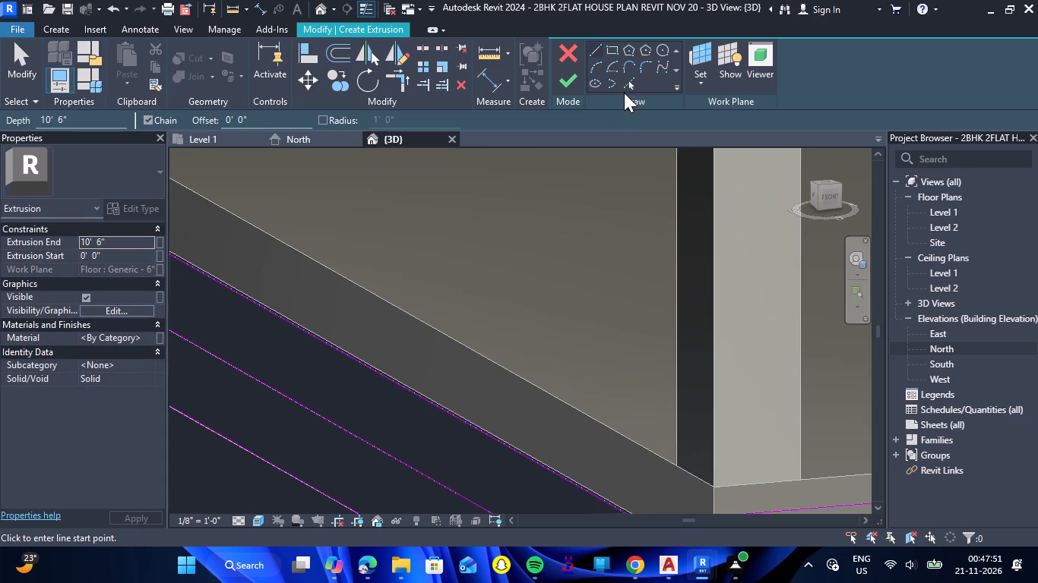
click(630, 88)
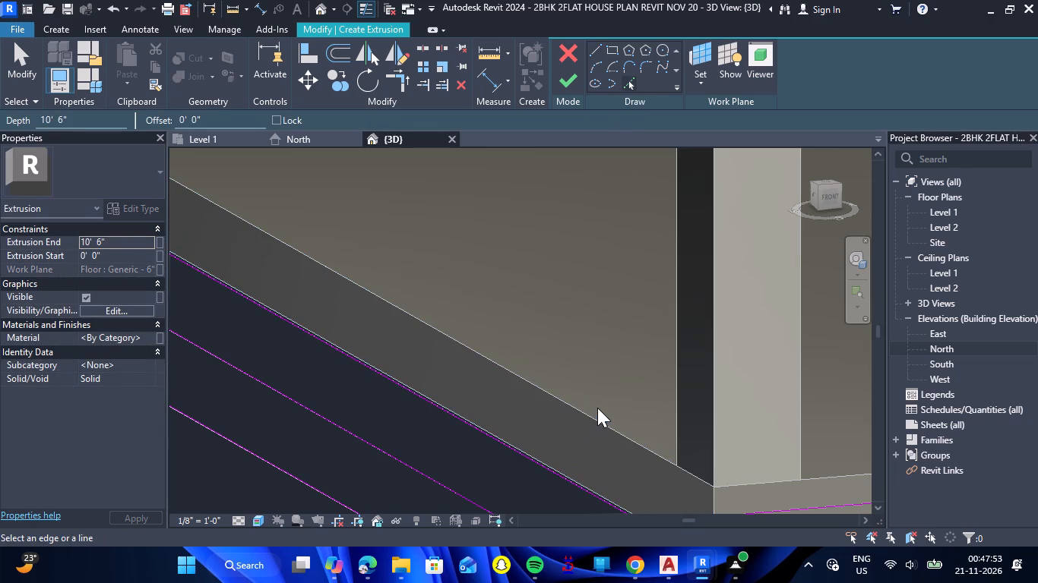
Draw a sketch line along the porch floor's outer side top edge, from the back wall to the front corner by the column.
scroll(585, 323, down, 6)
scroll(378, 228, up, 5)
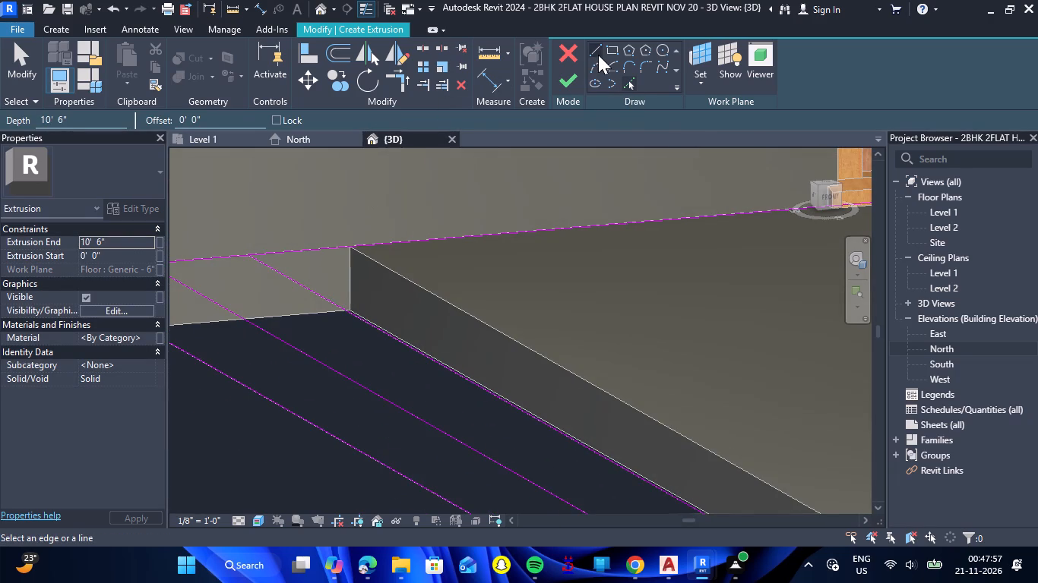
click(598, 55)
click(351, 246)
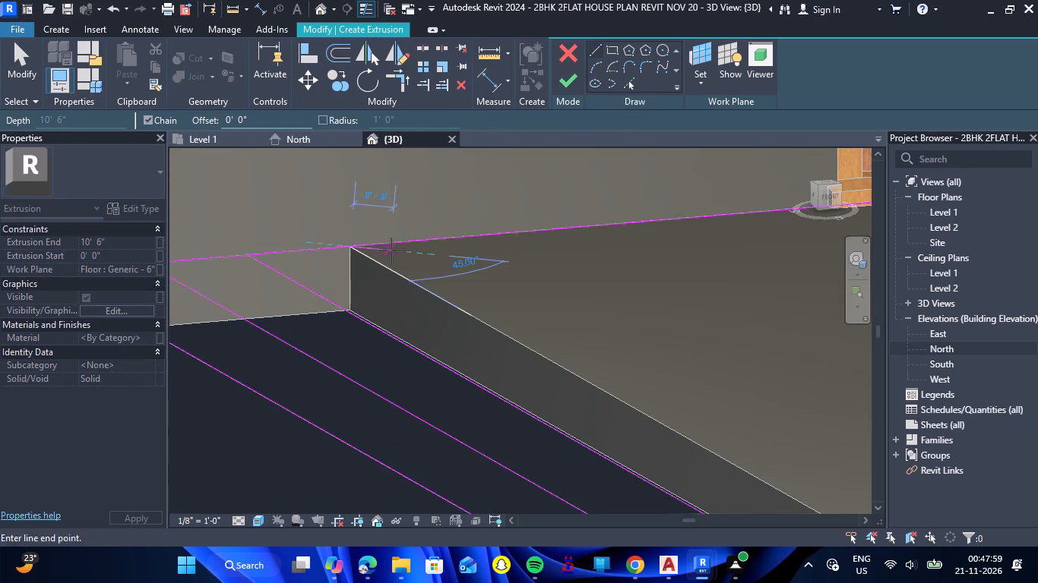
scroll(391, 252, down, 5)
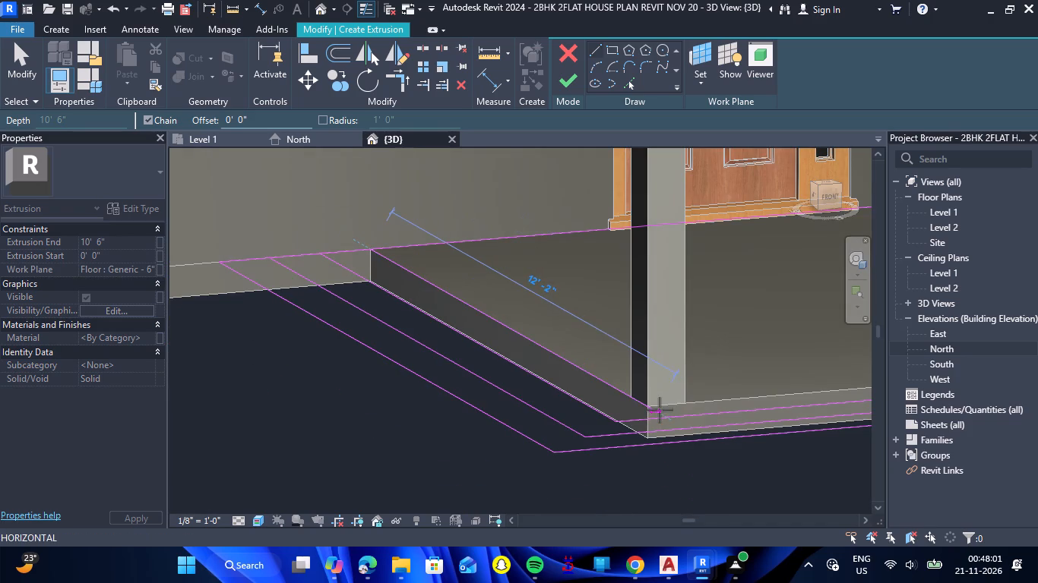
scroll(654, 411, up, 5)
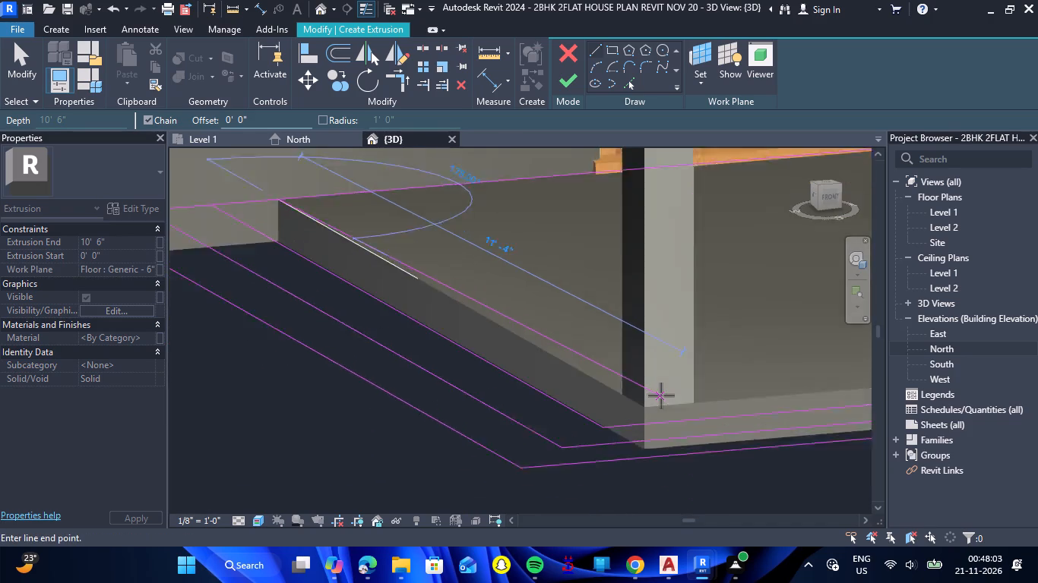
scroll(661, 395, up, 8)
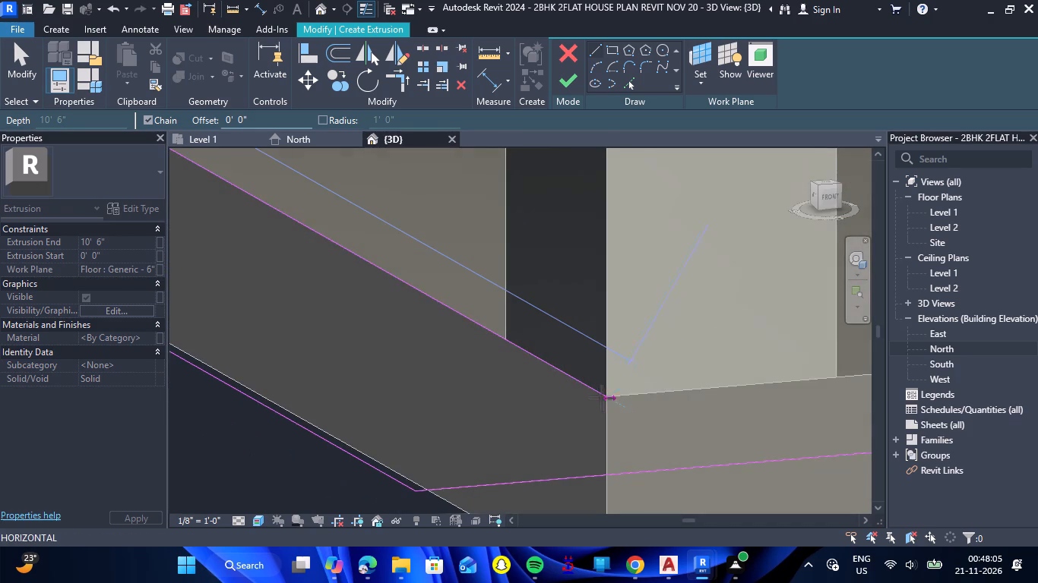
click(606, 397)
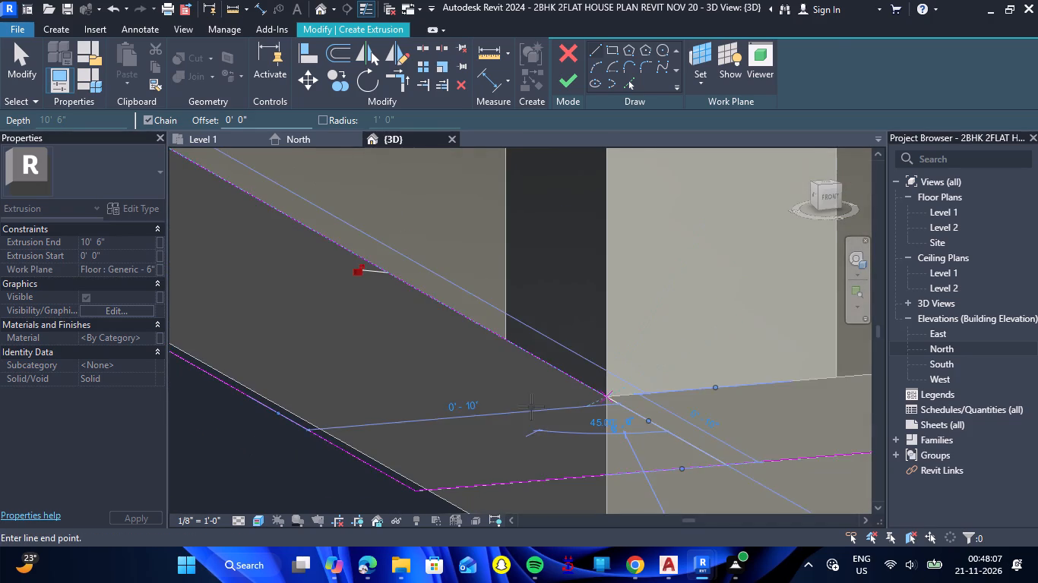
Continue the sketch line along the porch floor's front top edge to its corner at the projecting room's side wall.
scroll(531, 407, down, 11)
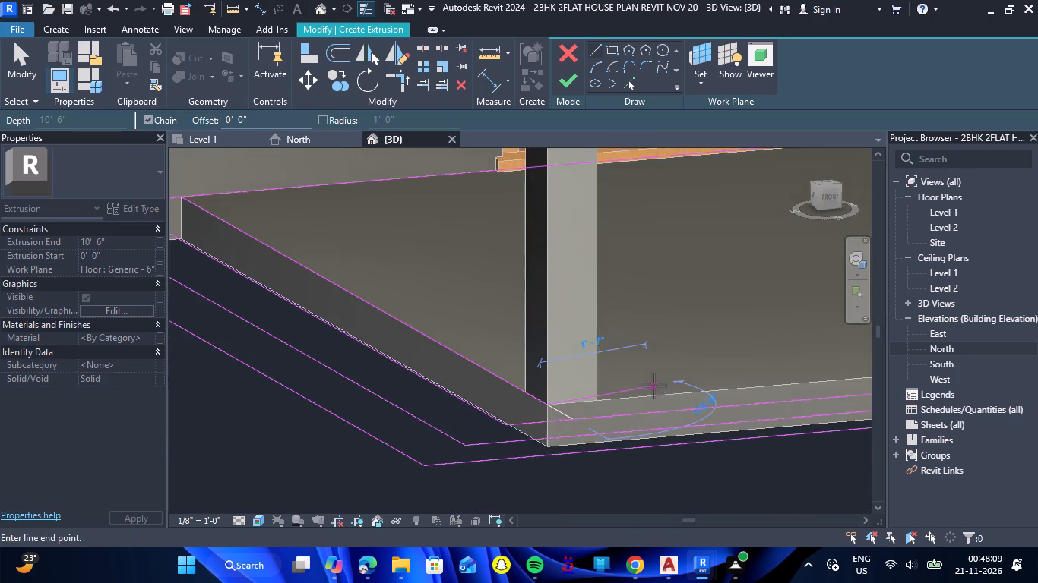
scroll(653, 386, down, 9)
scroll(859, 374, up, 3)
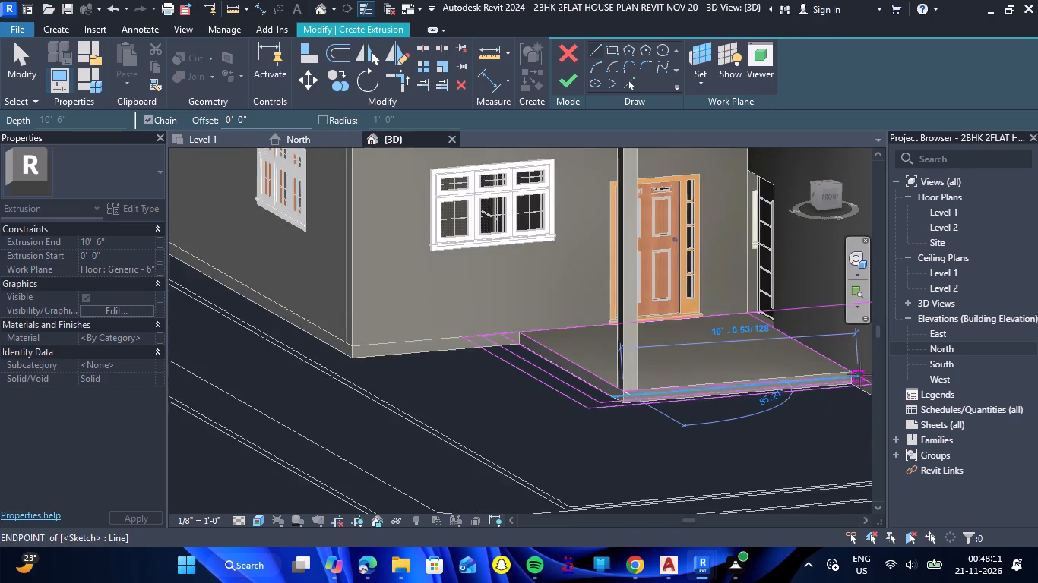
scroll(859, 374, up, 14)
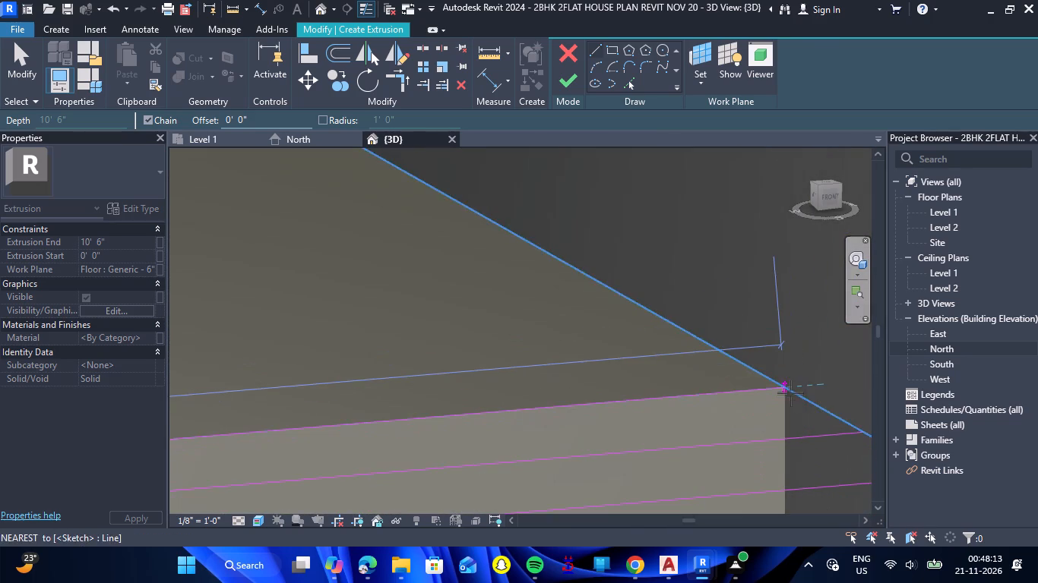
scroll(786, 390, up, 13)
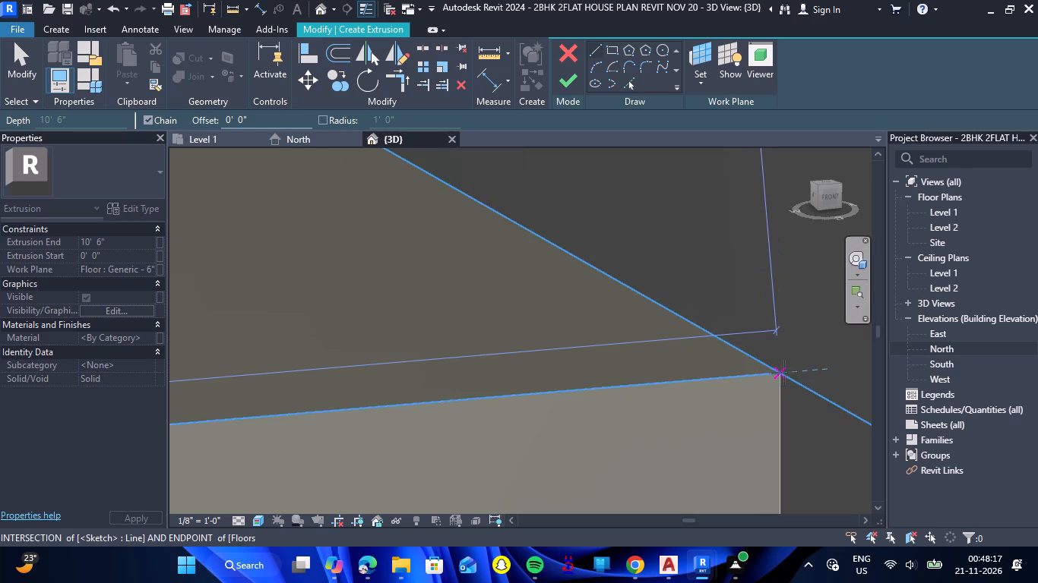
click(780, 373)
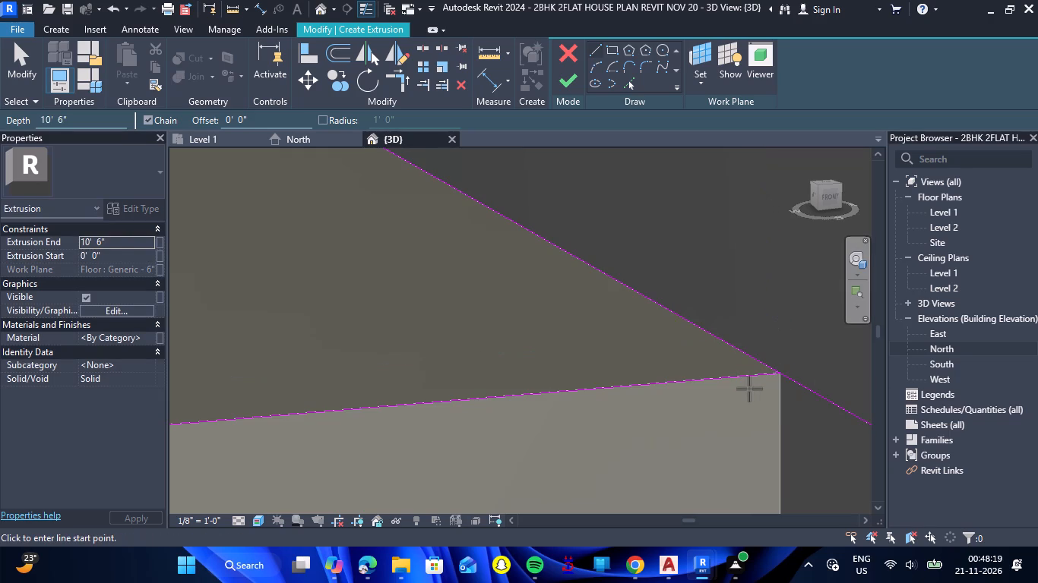
key(Escape)
Trim the projecting room's wall sketch line to corners with the porch's front edge line and the outermost front step line.
scroll(749, 389, down, 13)
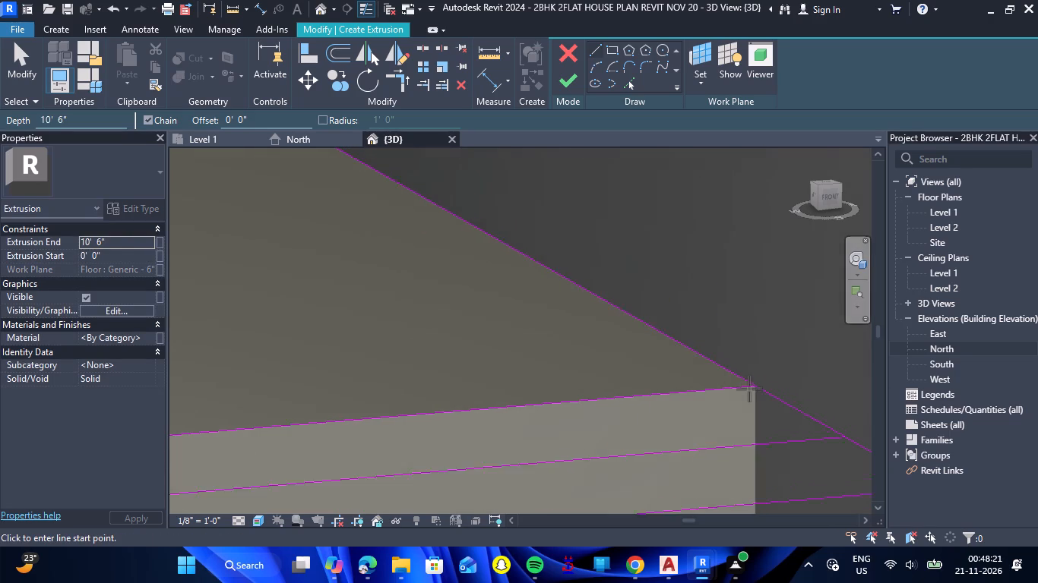
click(399, 77)
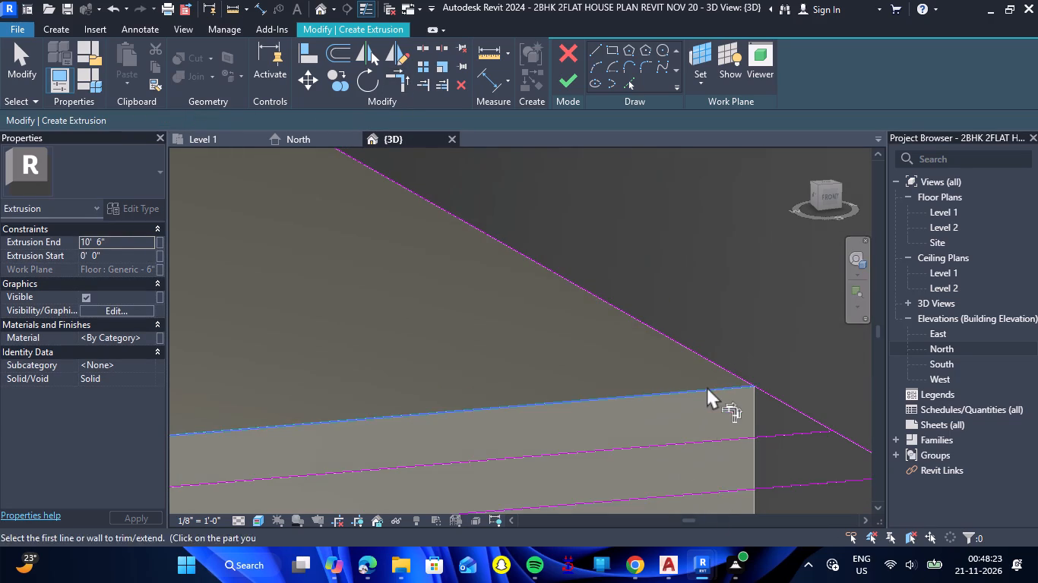
scroll(709, 385, down, 1)
click(710, 384)
click(751, 389)
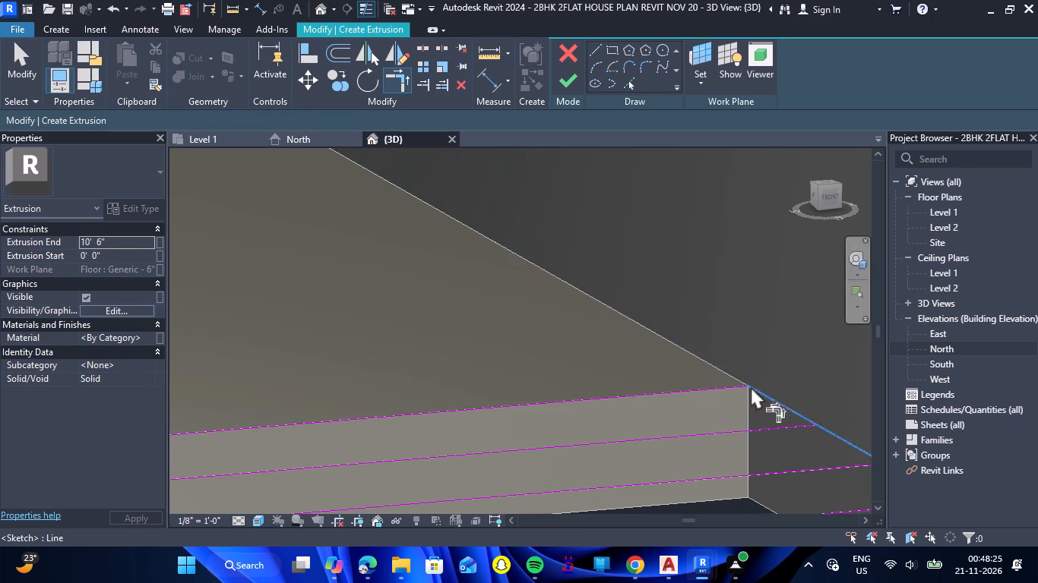
scroll(681, 321, down, 8)
scroll(769, 352, up, 5)
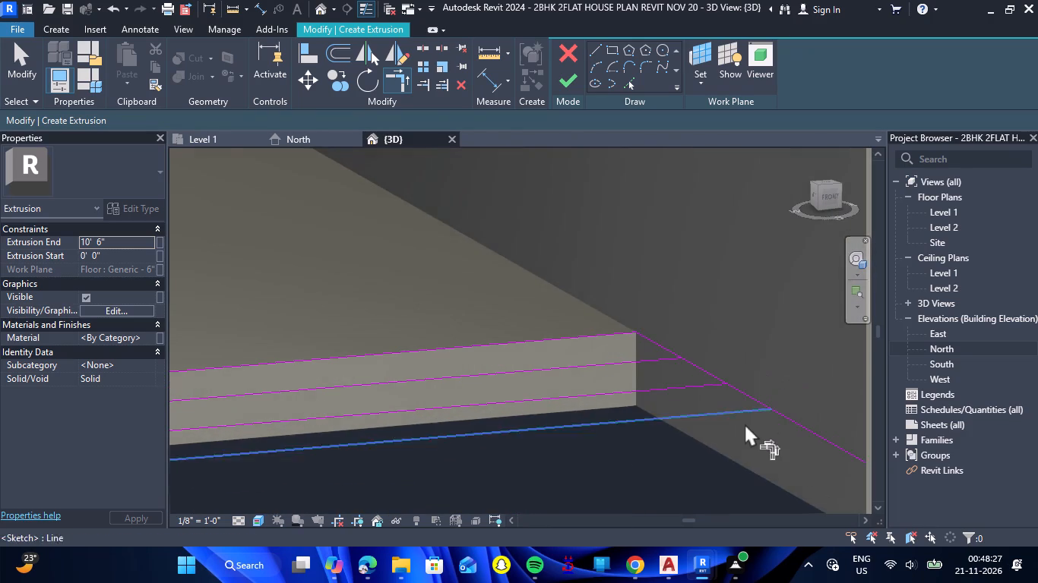
click(752, 410)
click(769, 408)
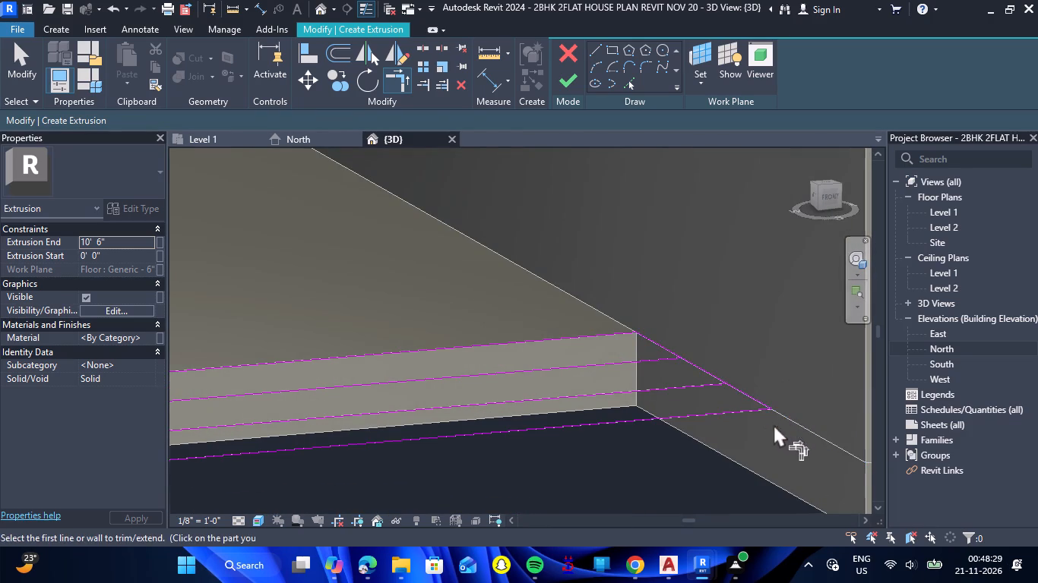
Trim the back wall sketch line to a corner with the porch floor's outer side edge line.
scroll(690, 425, down, 13)
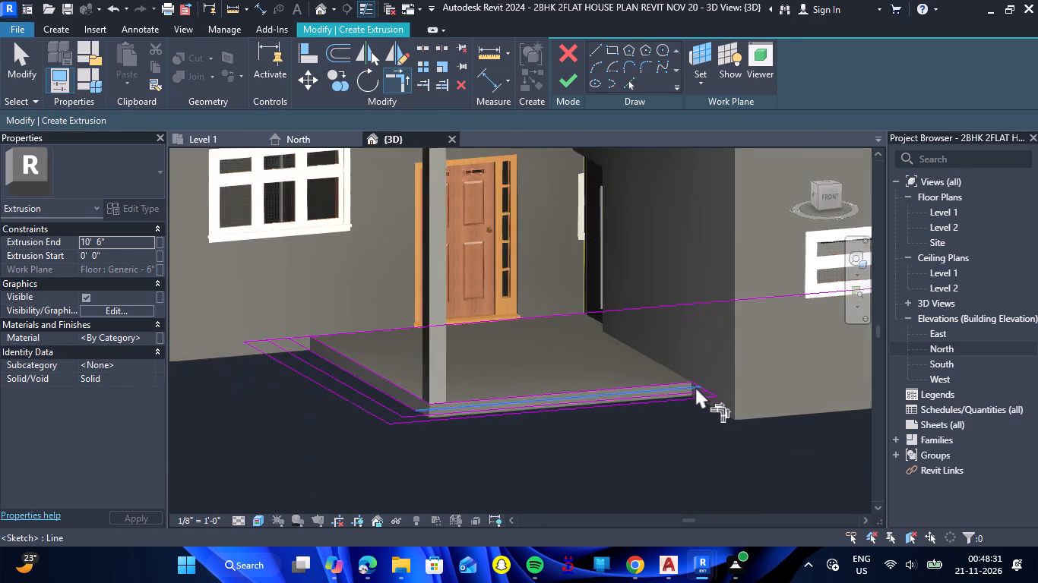
scroll(289, 323, up, 5)
scroll(467, 370, up, 6)
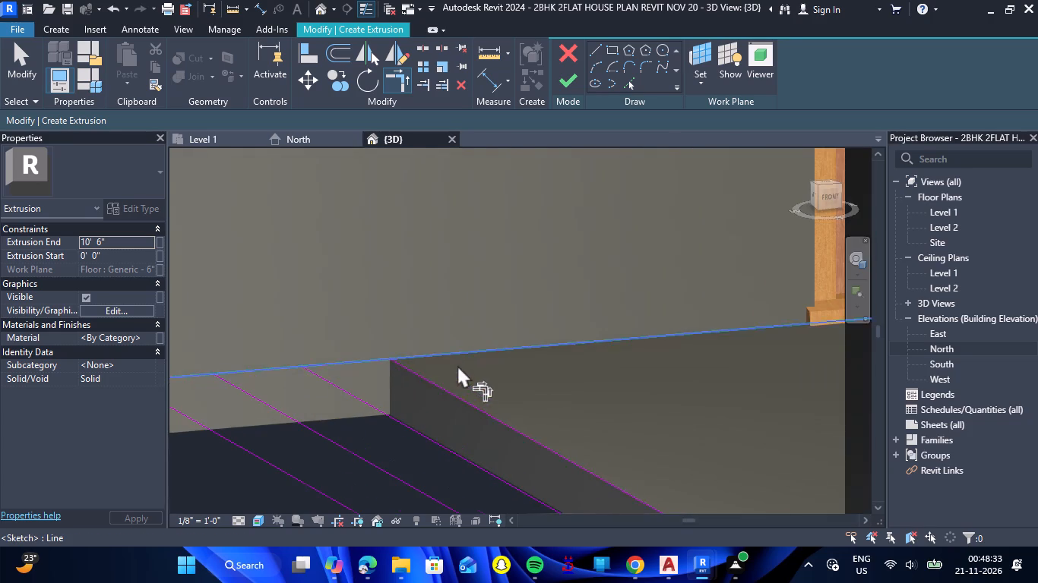
click(378, 354)
click(413, 374)
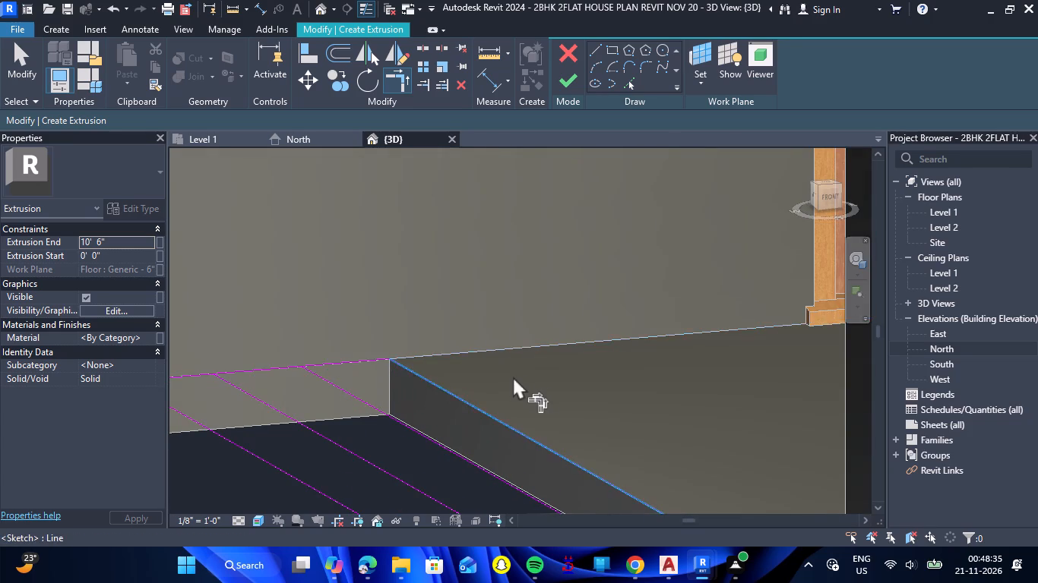
scroll(524, 371, down, 4)
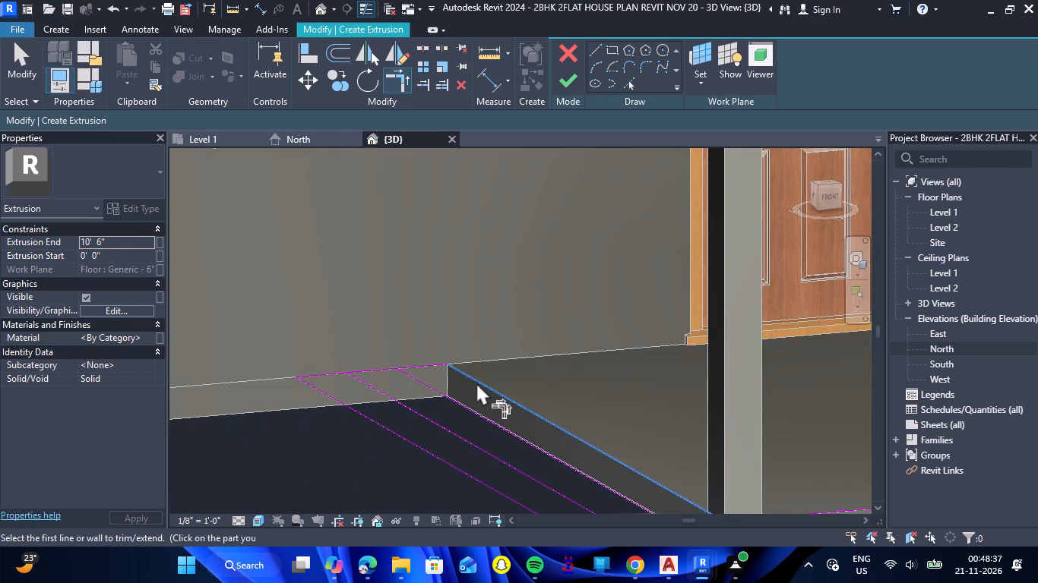
scroll(476, 383, up, 1)
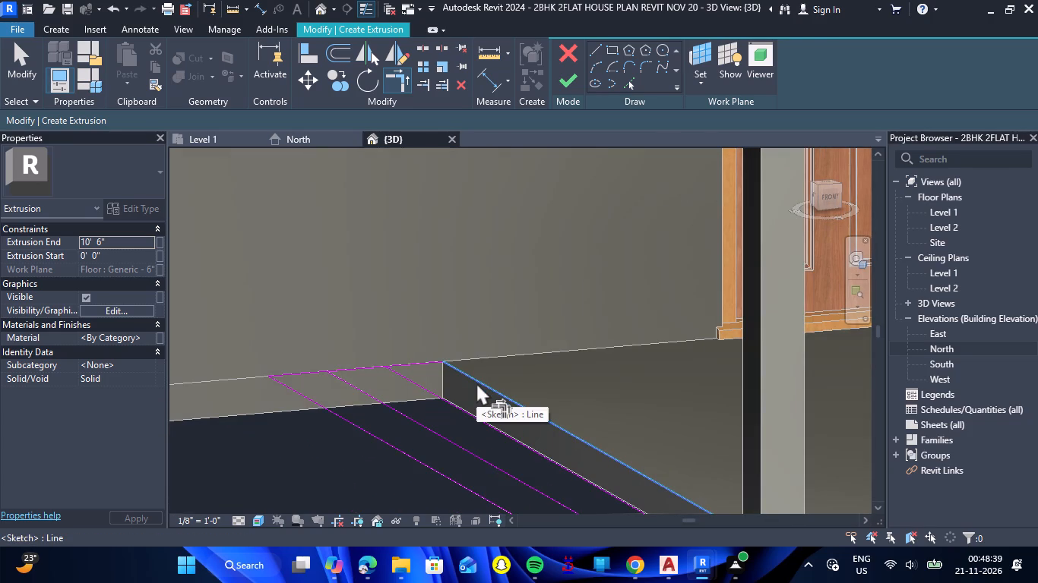
key(Escape)
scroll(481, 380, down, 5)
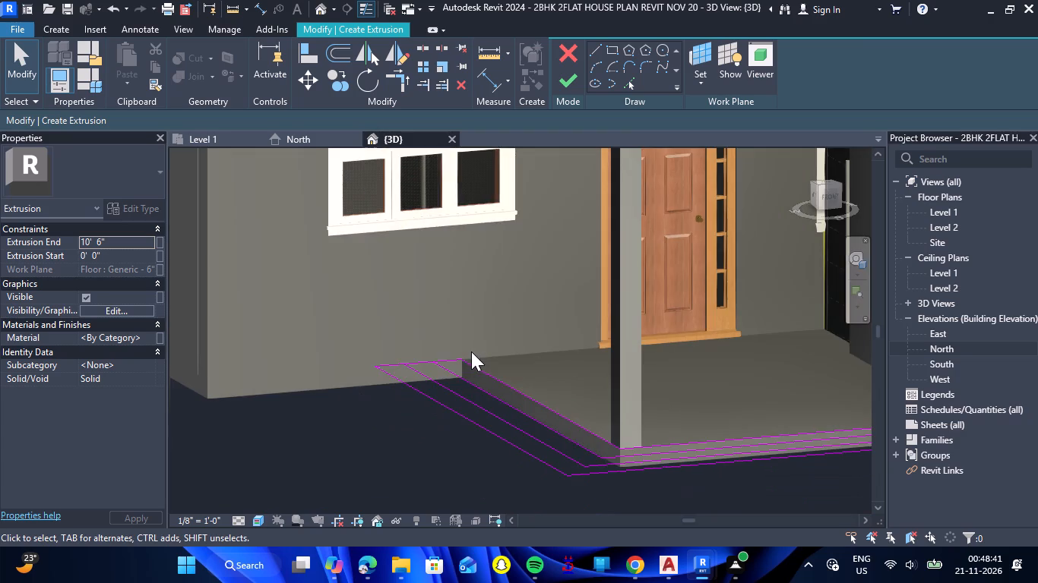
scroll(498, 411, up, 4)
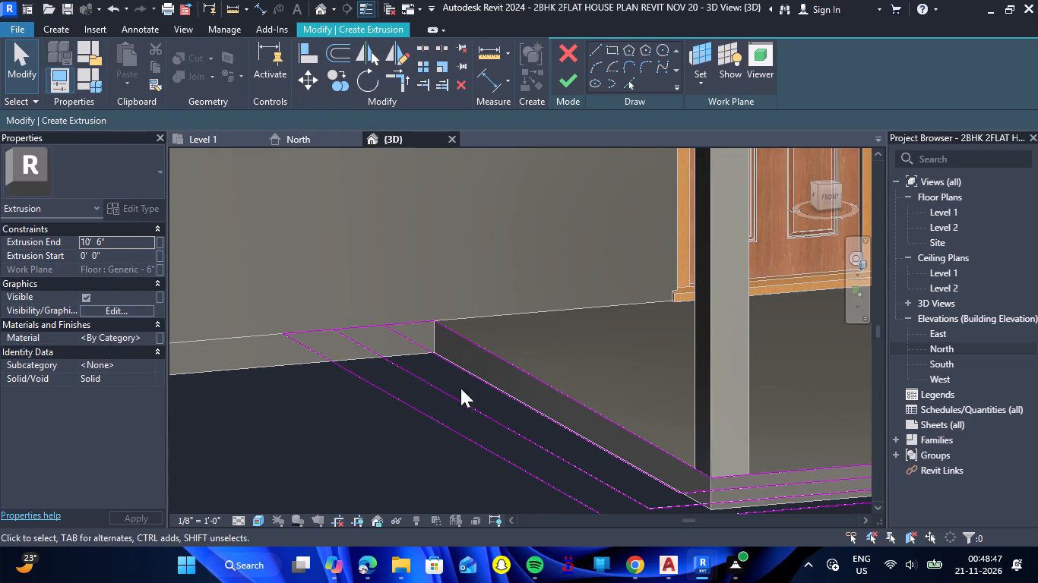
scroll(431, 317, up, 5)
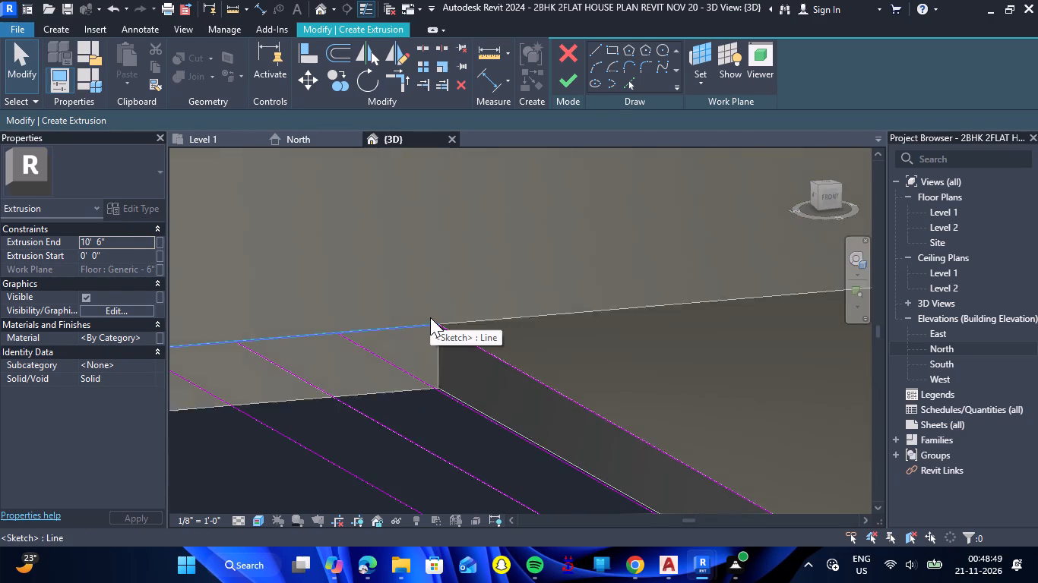
Discard the current extrusion sketch of the entrance steps around the west porch.
scroll(430, 317, up, 1)
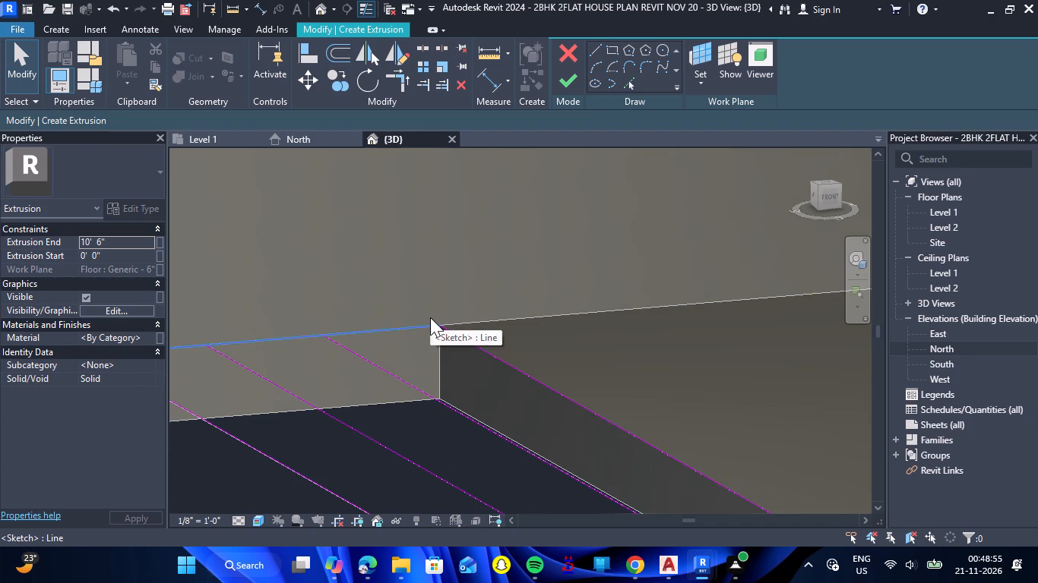
scroll(431, 344, up, 4)
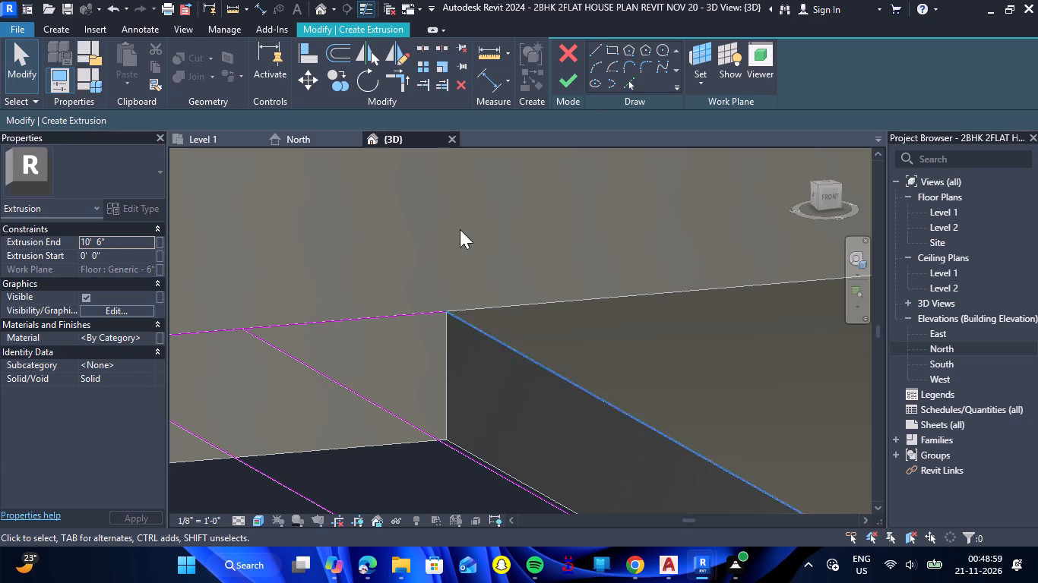
click(557, 53)
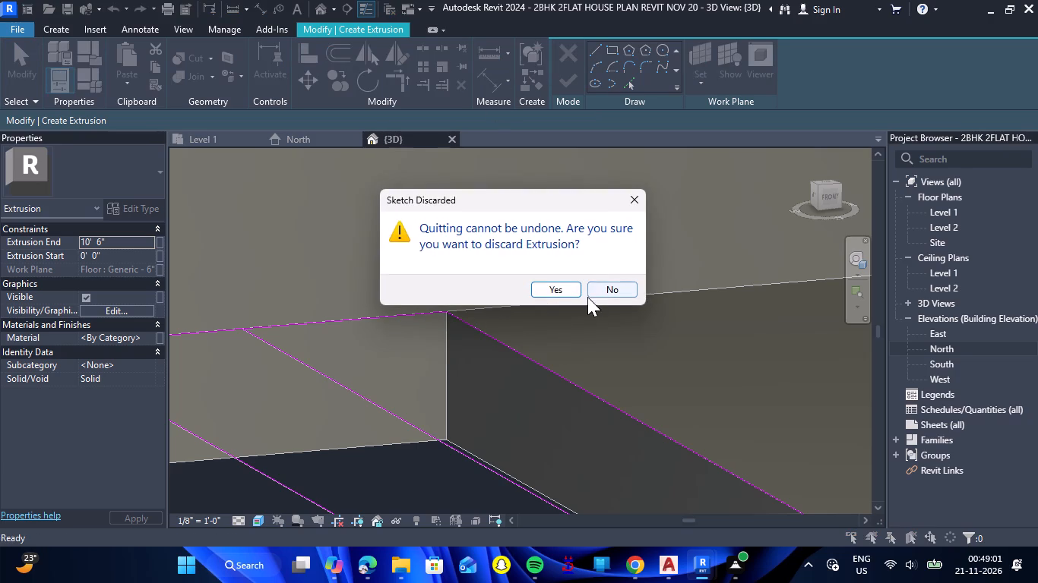
click(540, 290)
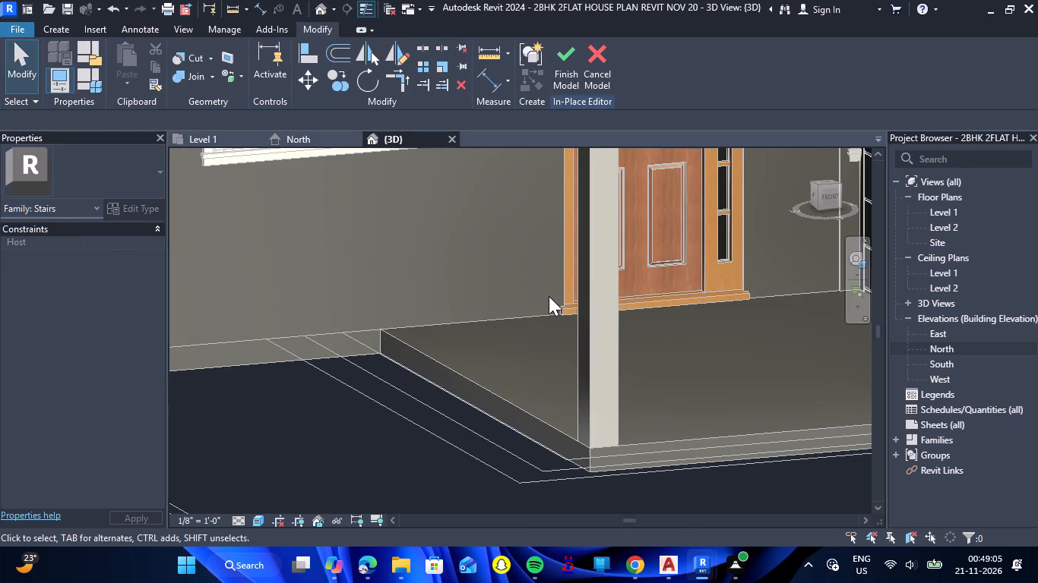
Start a new extrusion and pick sketch lines along the west porch floor's outer side top edge and the back wall's base.
click(51, 28)
click(144, 80)
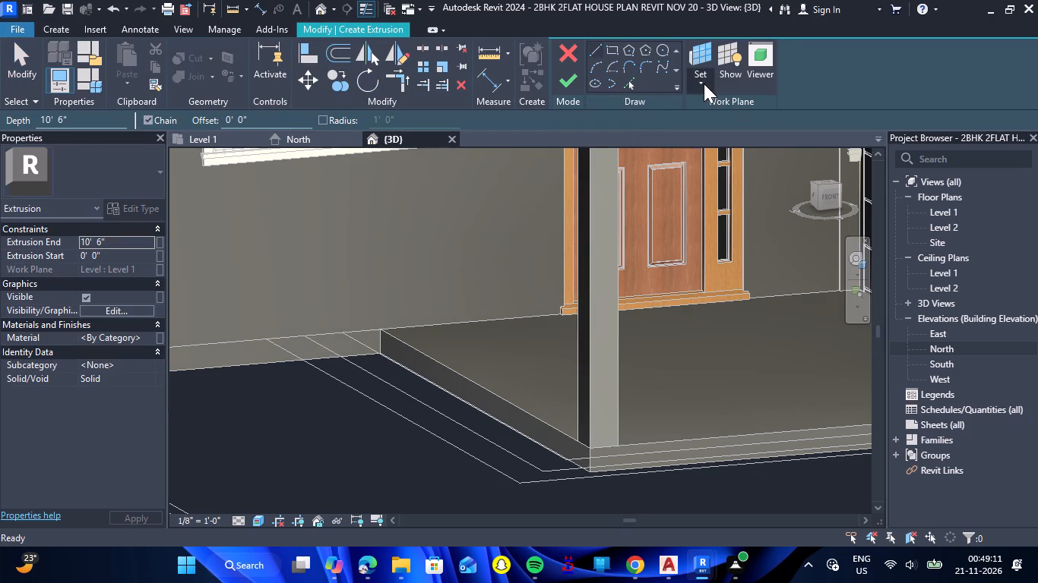
click(704, 84)
click(707, 135)
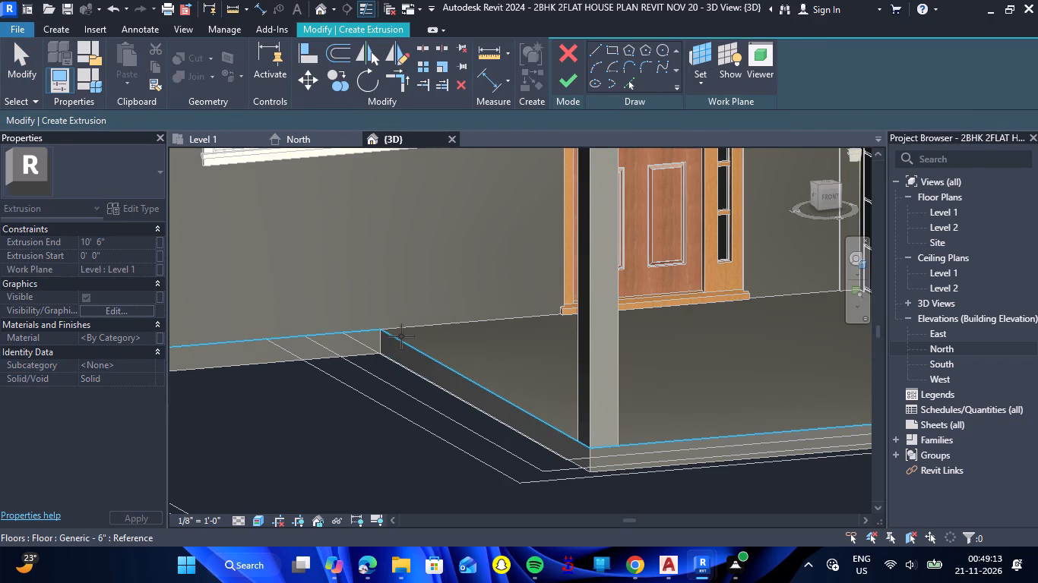
click(625, 88)
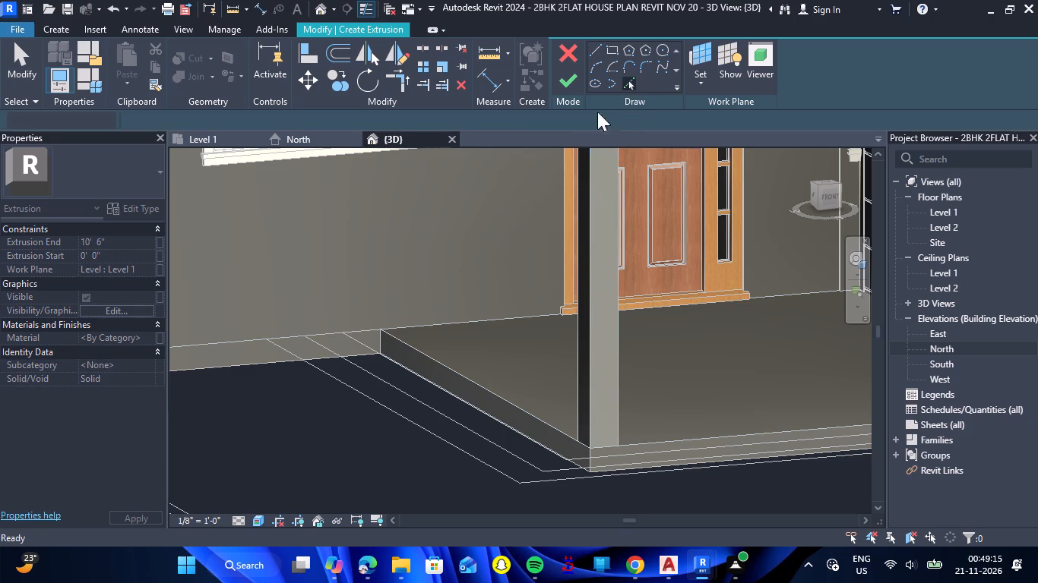
scroll(343, 333, up, 6)
scroll(410, 315, up, 5)
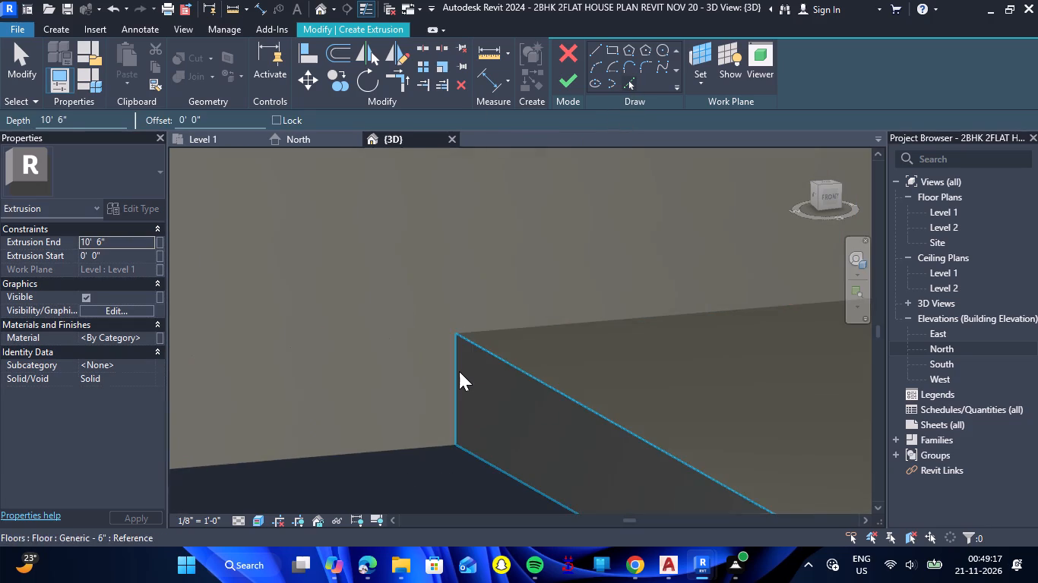
click(460, 376)
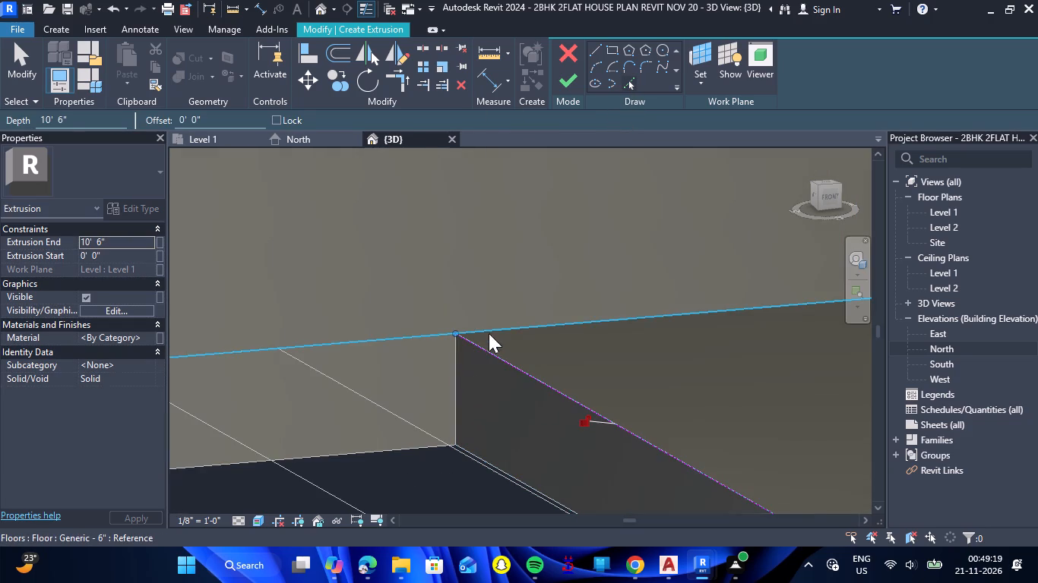
click(501, 326)
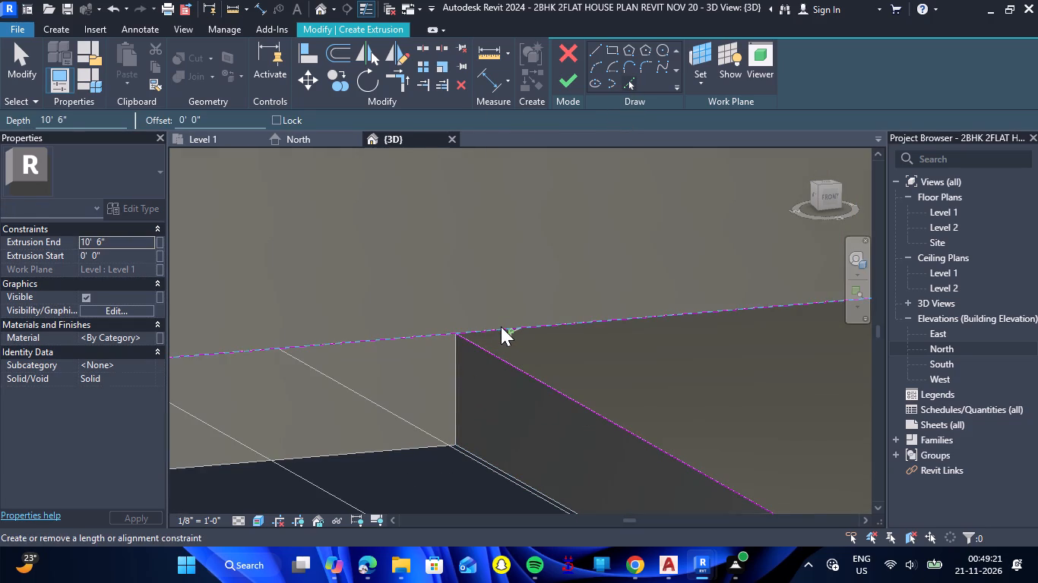
Pick sketch lines along the porch floor's front top edge and the base of the projecting room's side wall.
scroll(416, 316, down, 11)
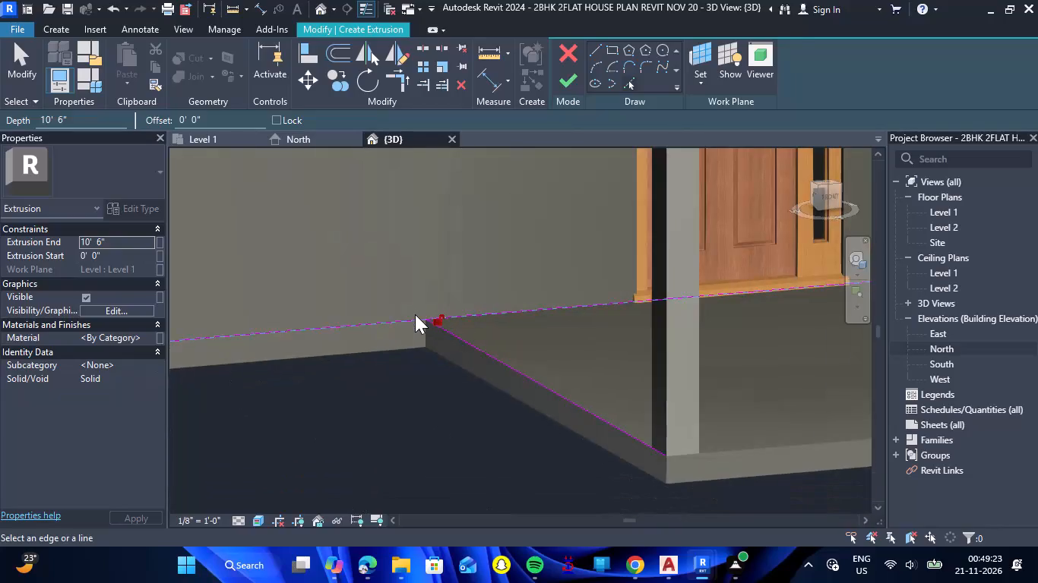
scroll(415, 314, down, 1)
scroll(664, 419, up, 5)
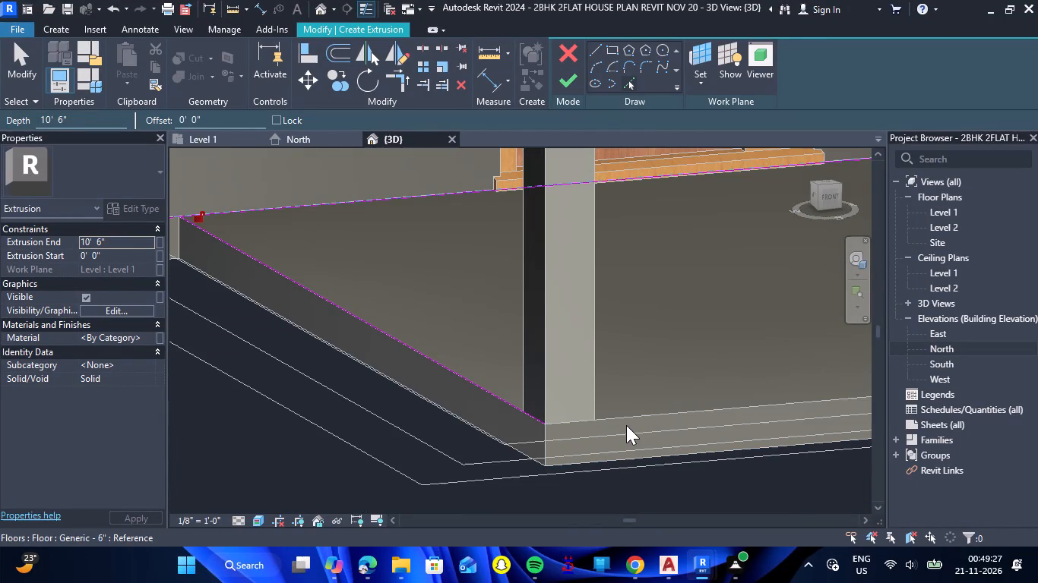
click(627, 421)
scroll(470, 427, down, 2)
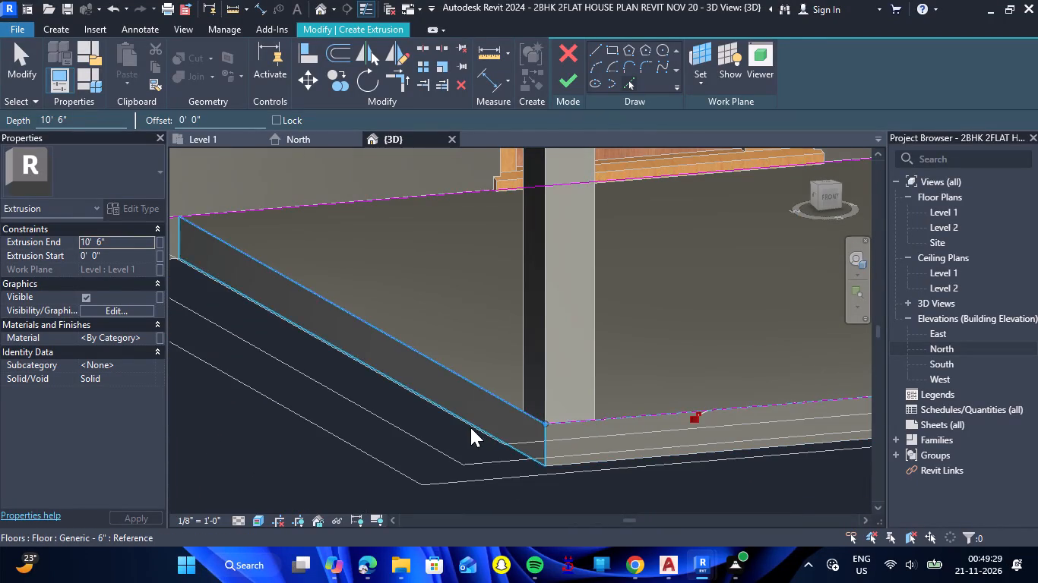
scroll(470, 427, down, 5)
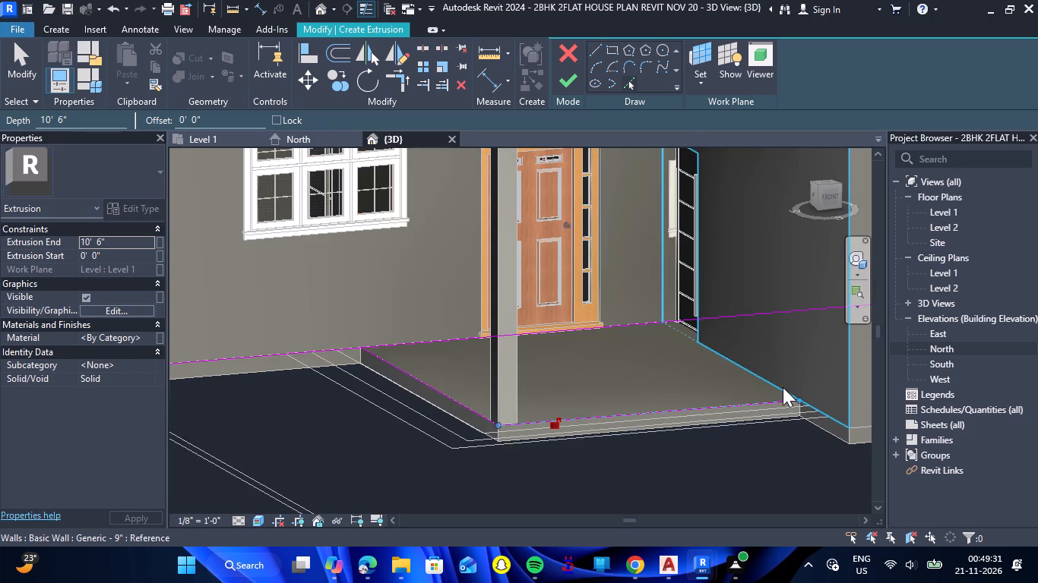
click(777, 389)
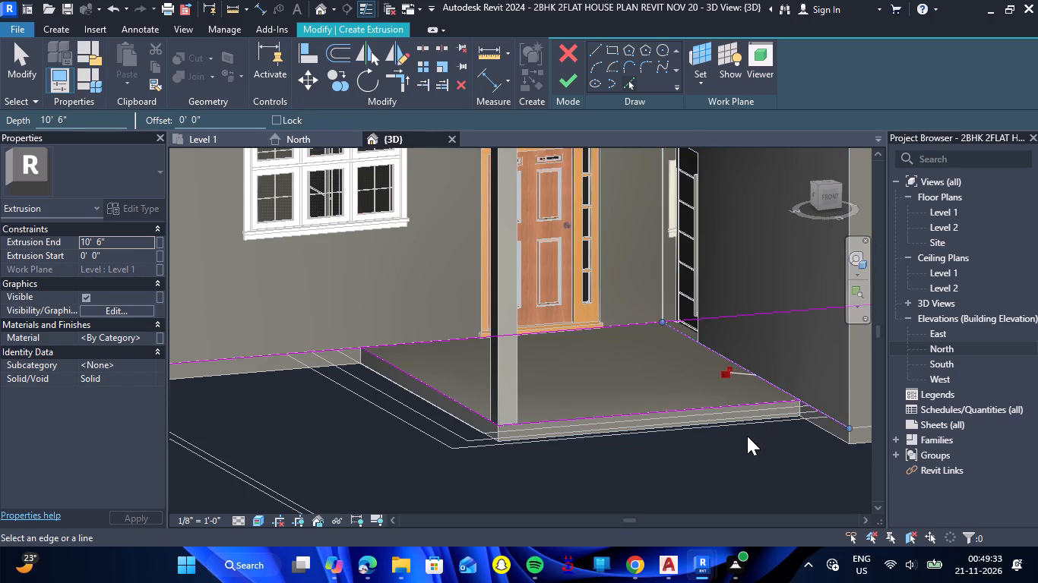
key(Escape)
Start a numerical Offset of the extrusion sketch lines with Copy enabled and the distance set to 10".
scroll(388, 355, up, 6)
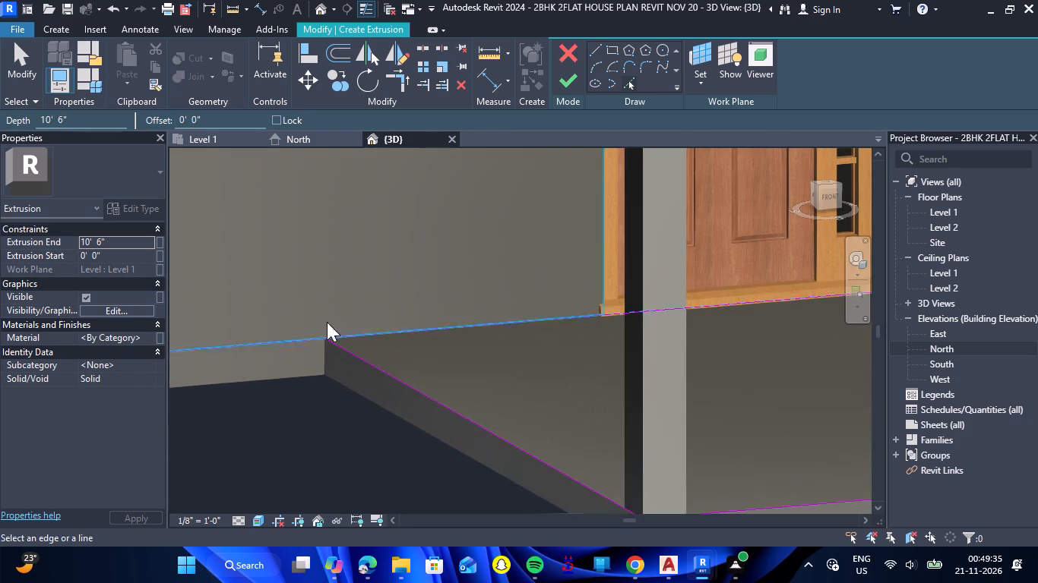
scroll(283, 312, up, 1)
scroll(420, 310, down, 3)
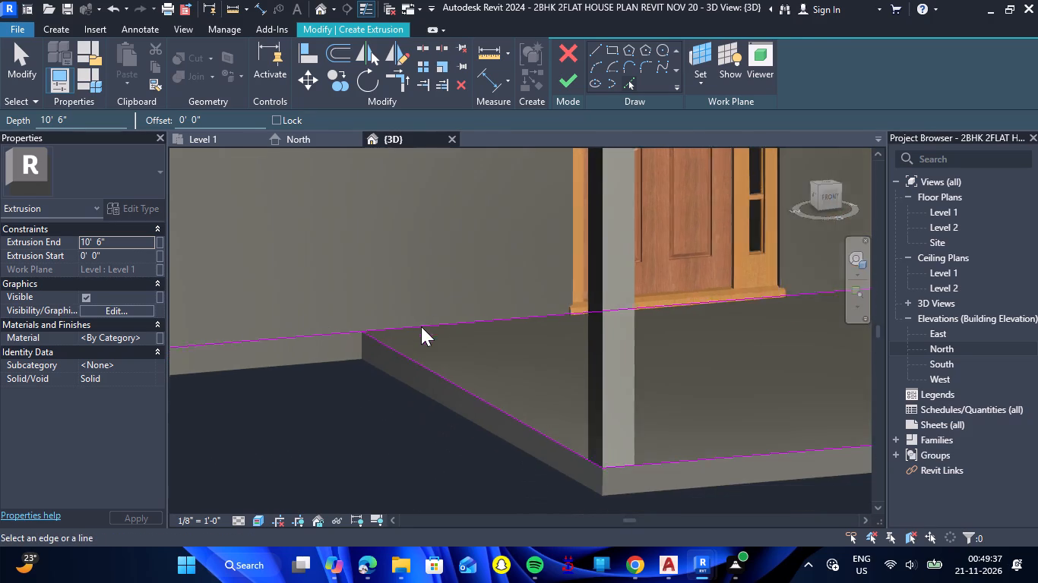
scroll(421, 326, down, 2)
scroll(384, 364, up, 8)
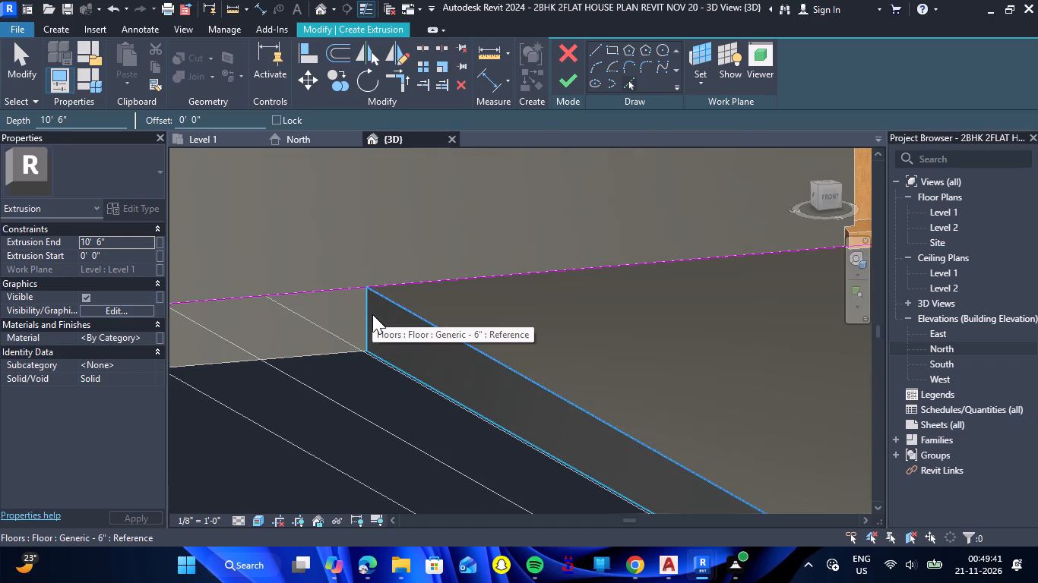
scroll(372, 314, down, 2)
scroll(356, 292, up, 3)
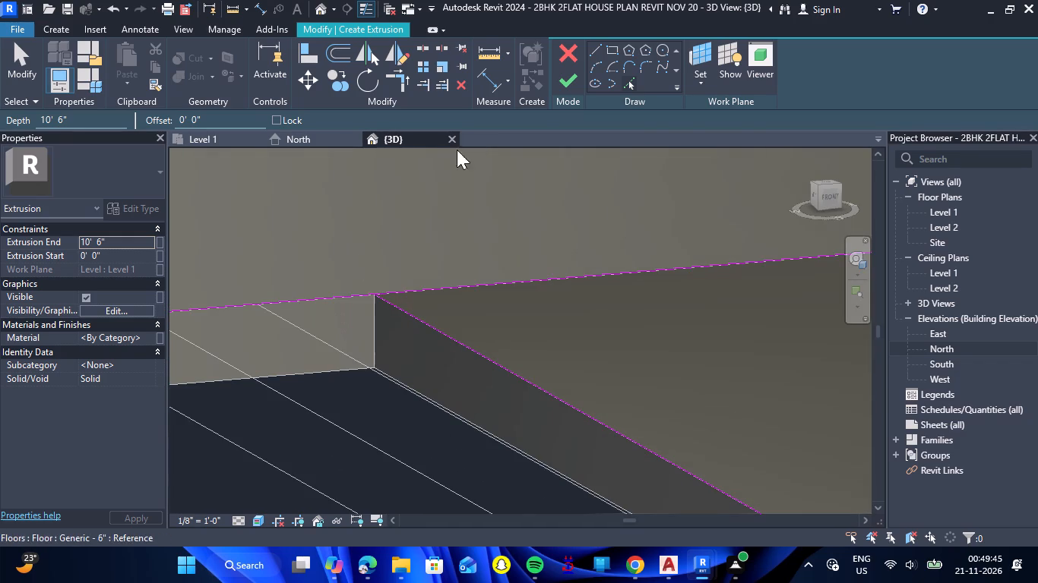
click(343, 54)
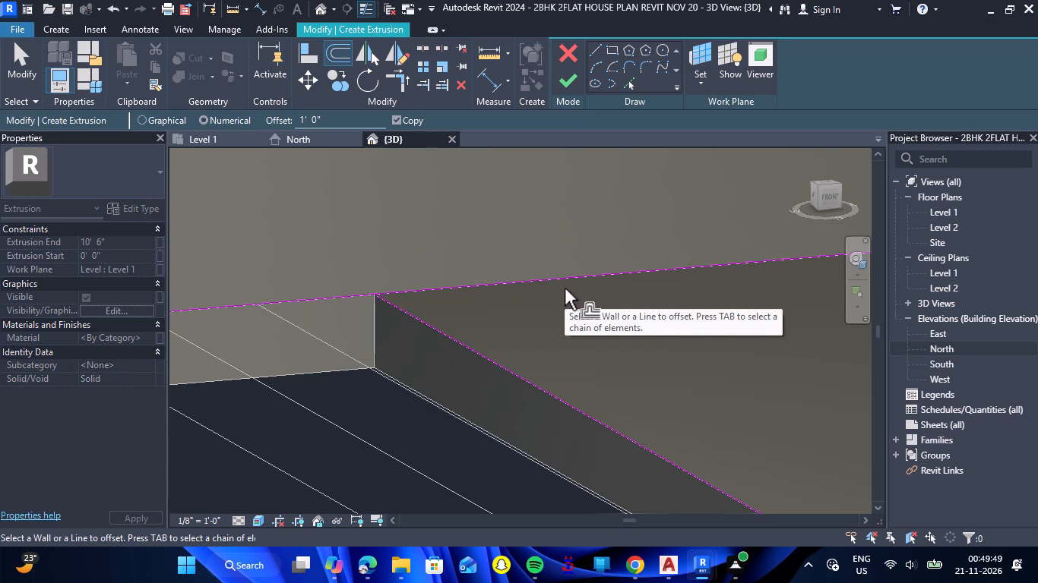
click(327, 115)
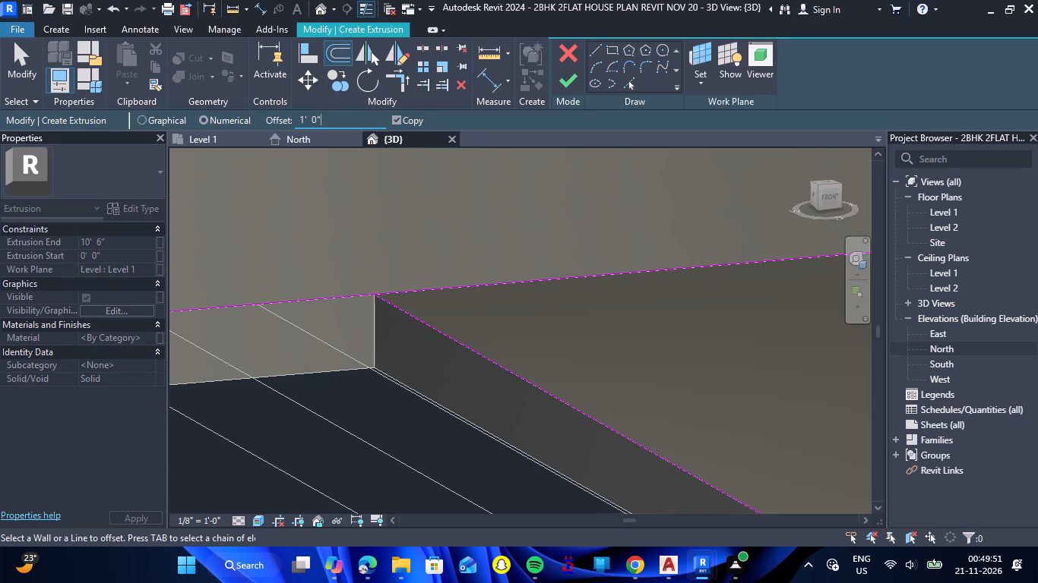
key(BackSpace)
key(BackSpace)
key(BackSpace)
key(BackSpace)
key(BackSpace)
key(BackSpace)
key(BackSpace)
key(BackSpace)
key(BackSpace)
key(BackSpace)
key(BackSpace)
key(BackSpace)
key(BackSpace)
key(BackSpace)
text(10)
key(shift+quotedbl)
key(Return)
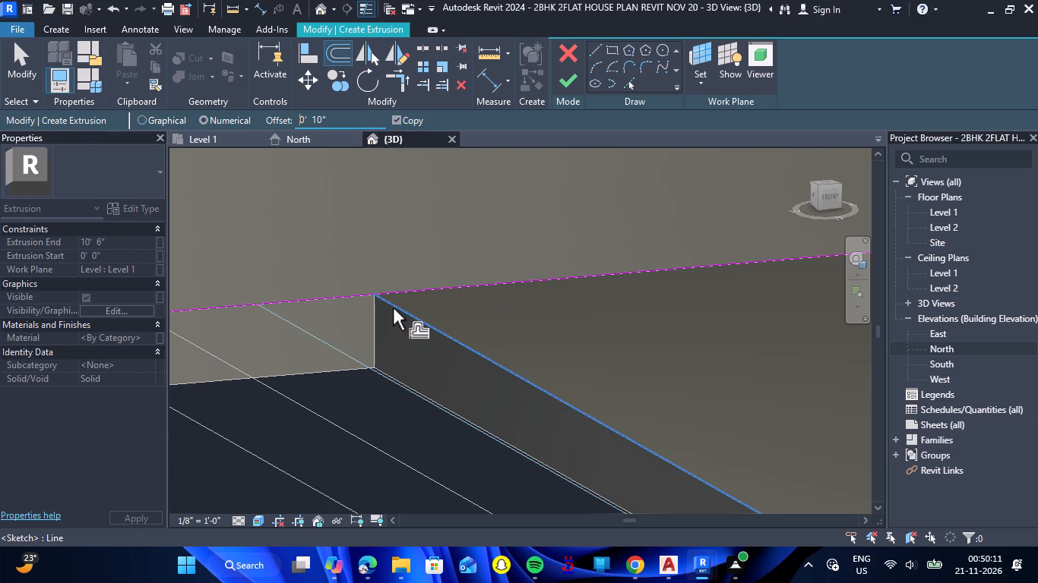
Examine the sketch lines around the west porch in the 3D front view and in the Level 1 floor plan.
scroll(393, 308, down, 6)
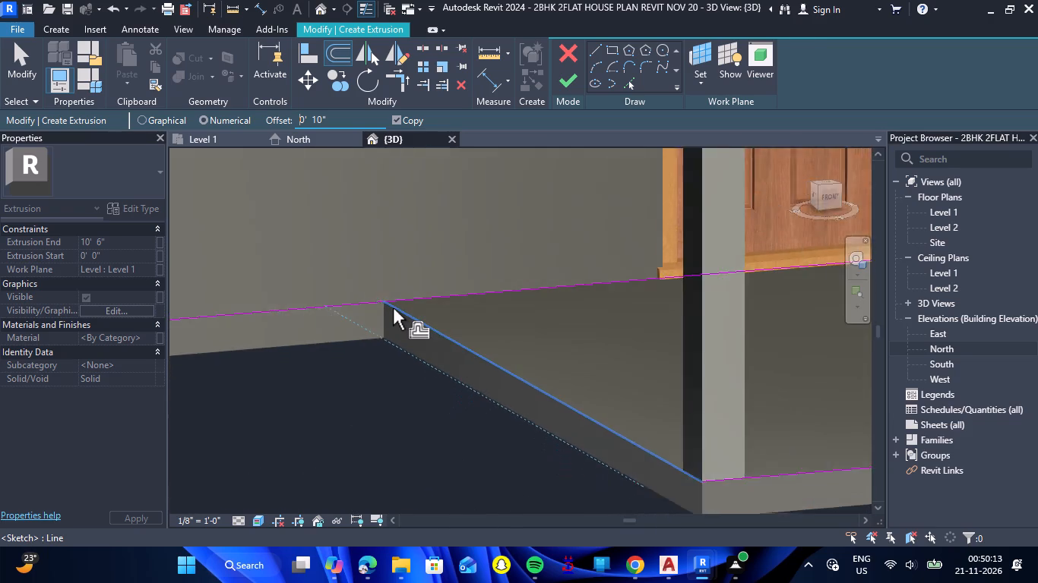
scroll(393, 308, down, 2)
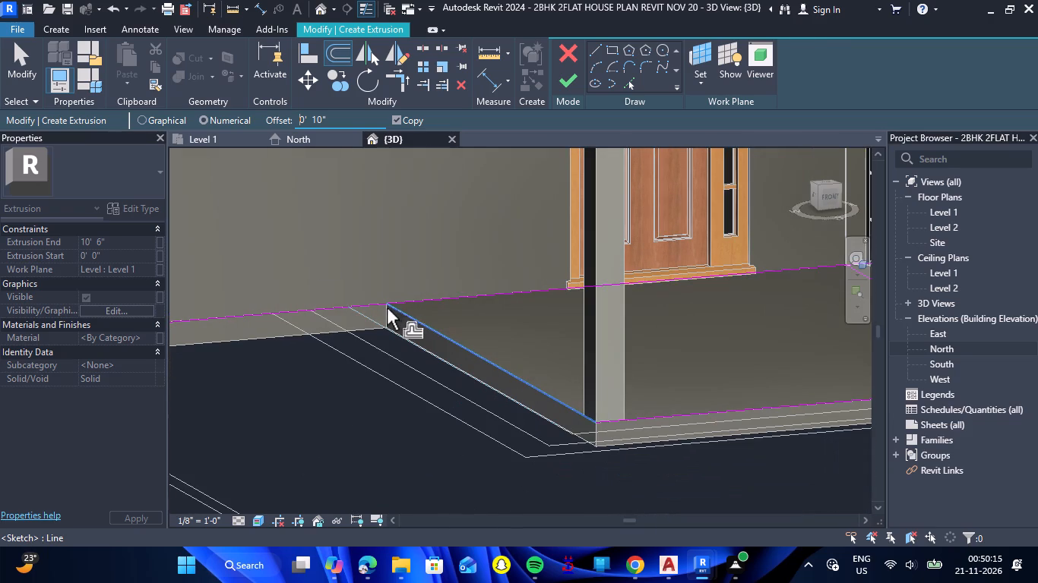
click(830, 194)
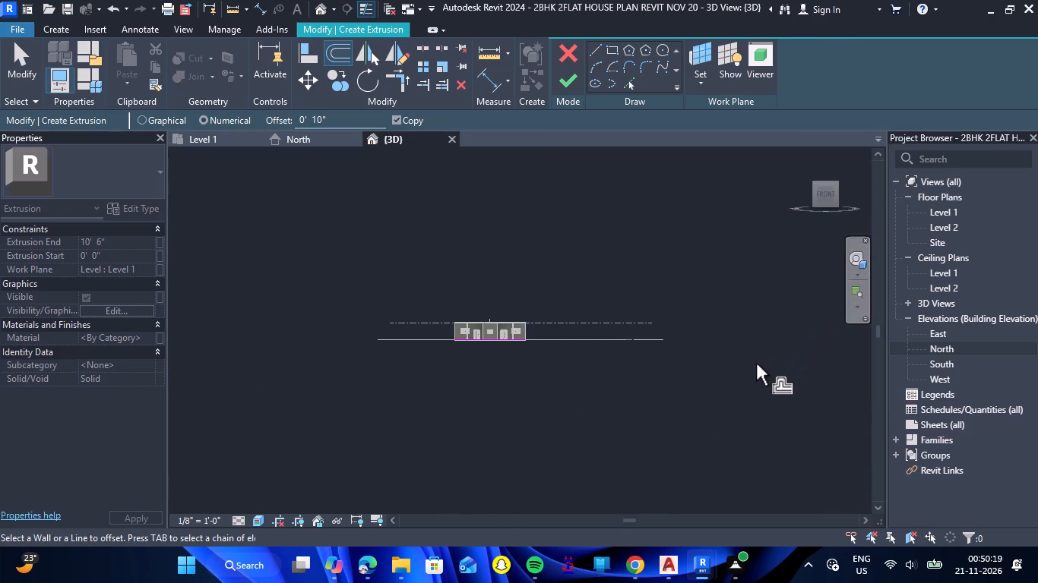
scroll(454, 336, up, 15)
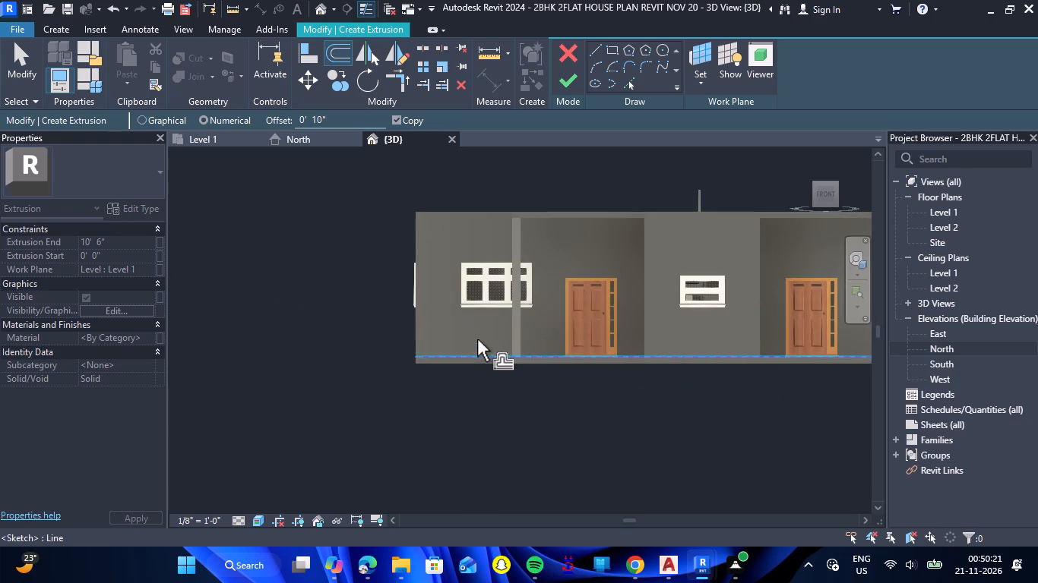
scroll(512, 379, up, 8)
scroll(453, 336, up, 3)
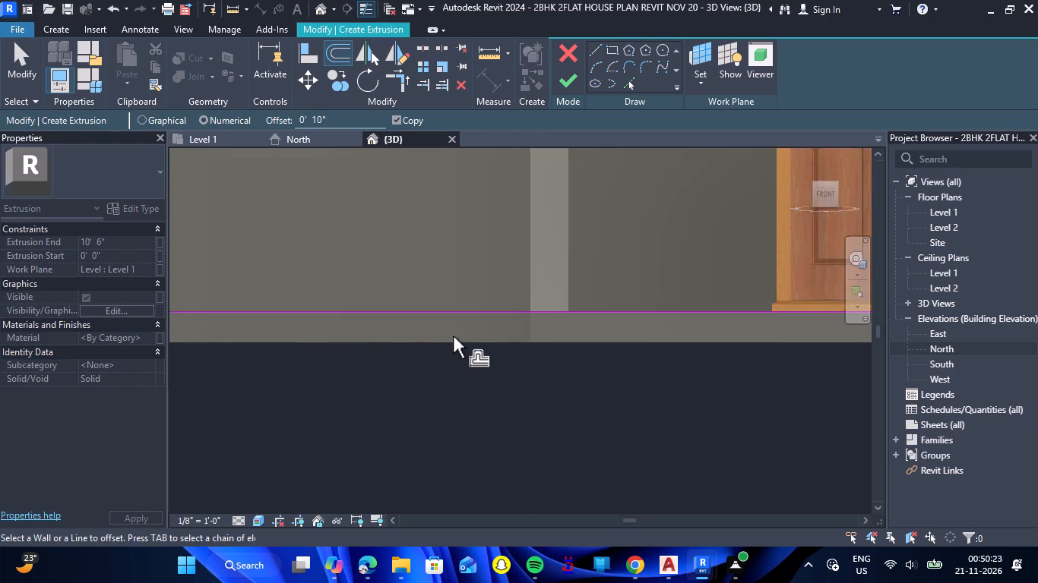
scroll(453, 336, up, 3)
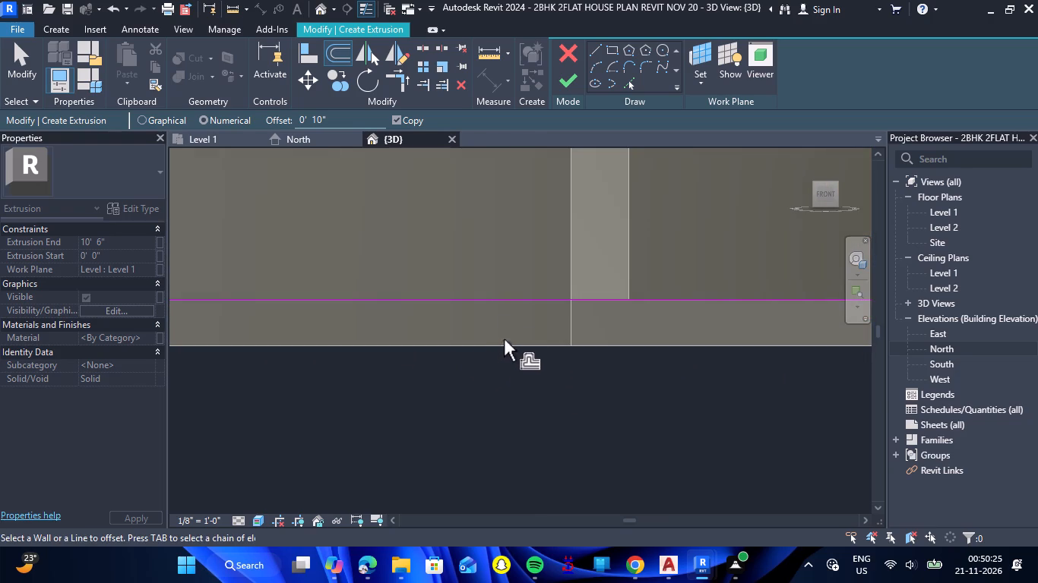
click(189, 145)
scroll(753, 322, down, 4)
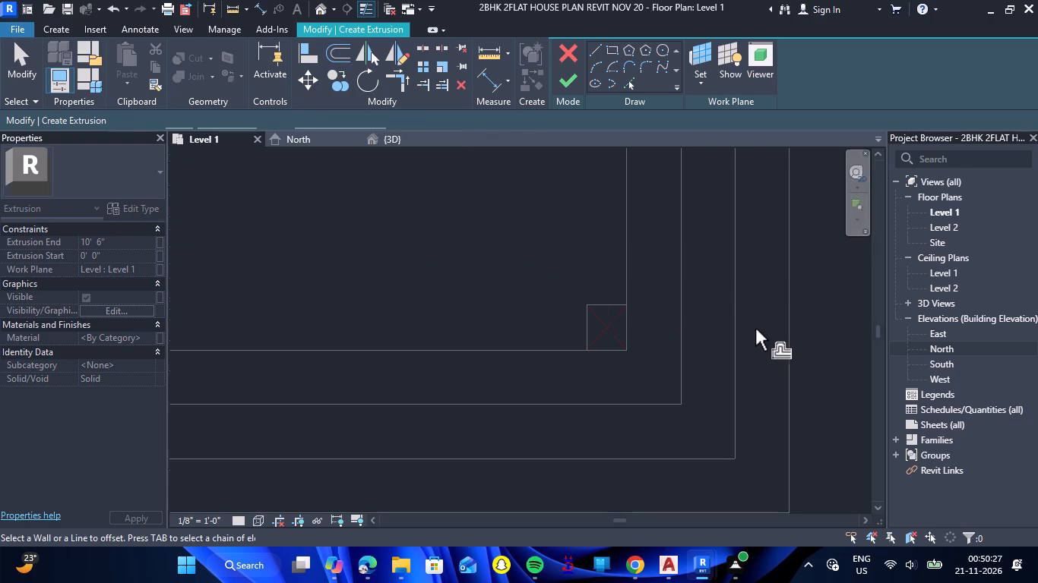
scroll(755, 329, down, 6)
scroll(480, 338, down, 3)
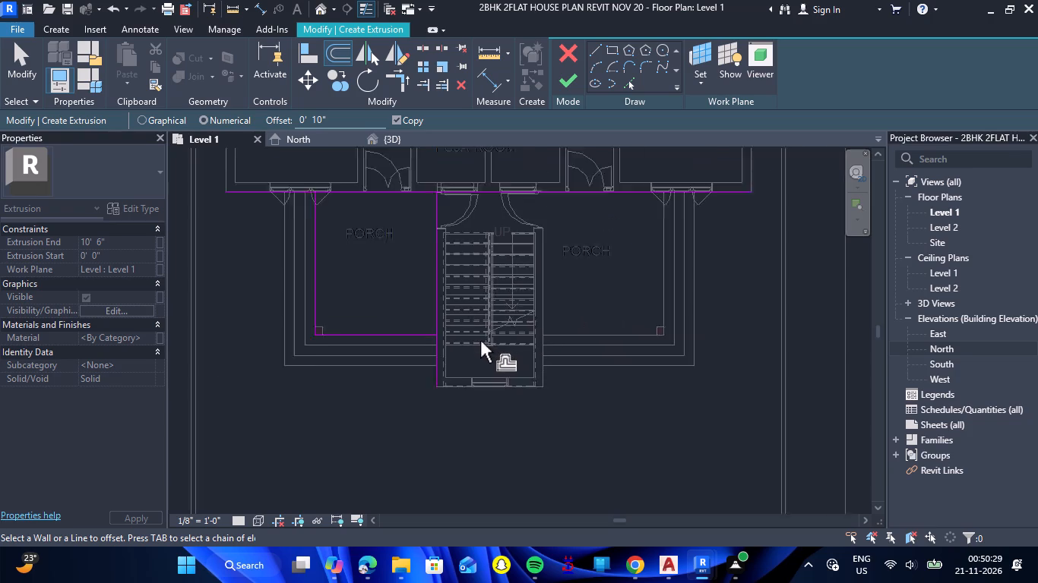
scroll(314, 229, up, 6)
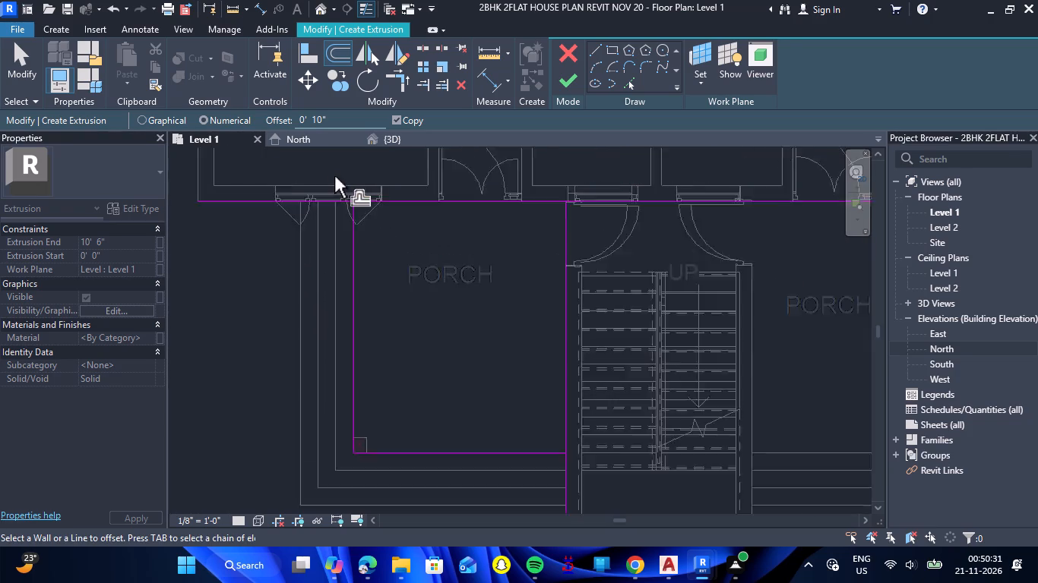
scroll(334, 176, up, 3)
In the 3D view, offset a copy of the sketch line along the west porch floor's outer side edge outward by 10".
click(395, 140)
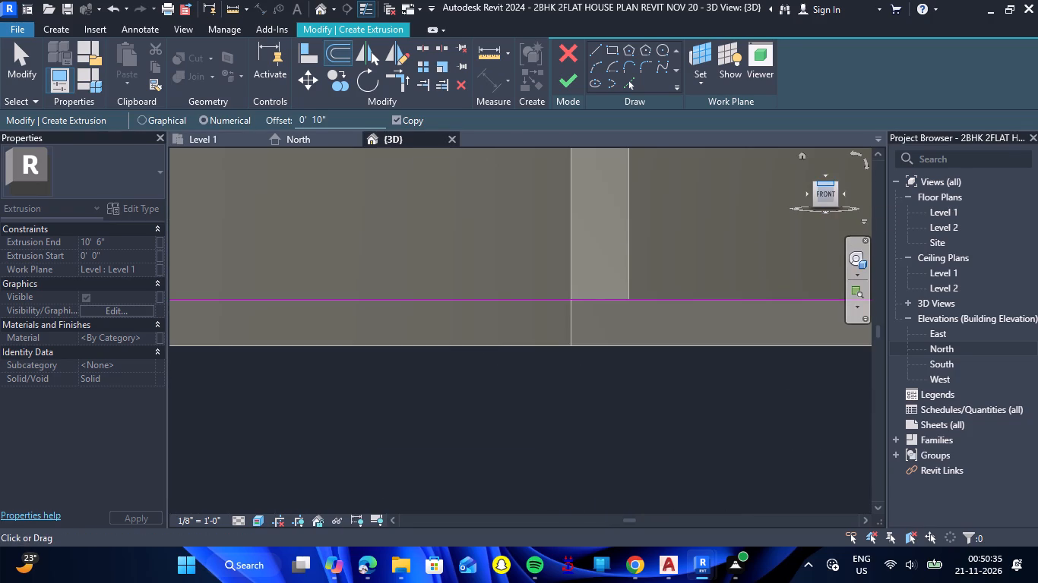
click(830, 185)
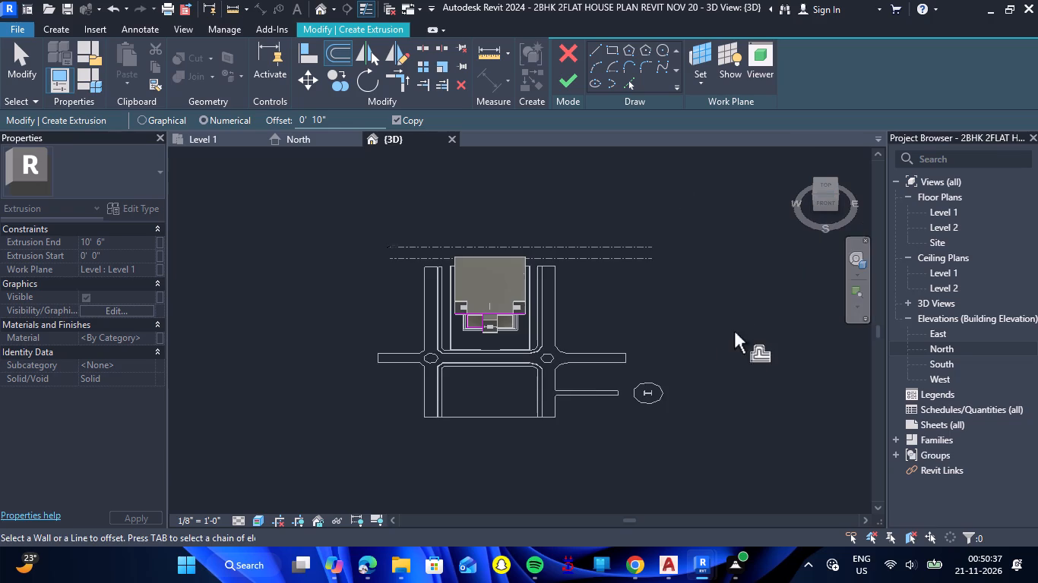
scroll(438, 334, up, 13)
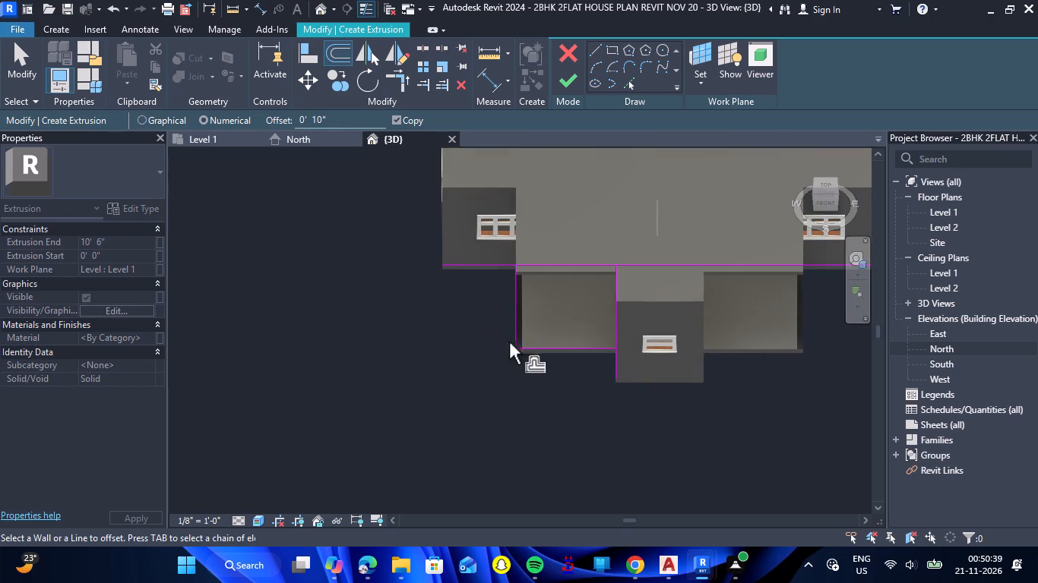
scroll(517, 296, up, 6)
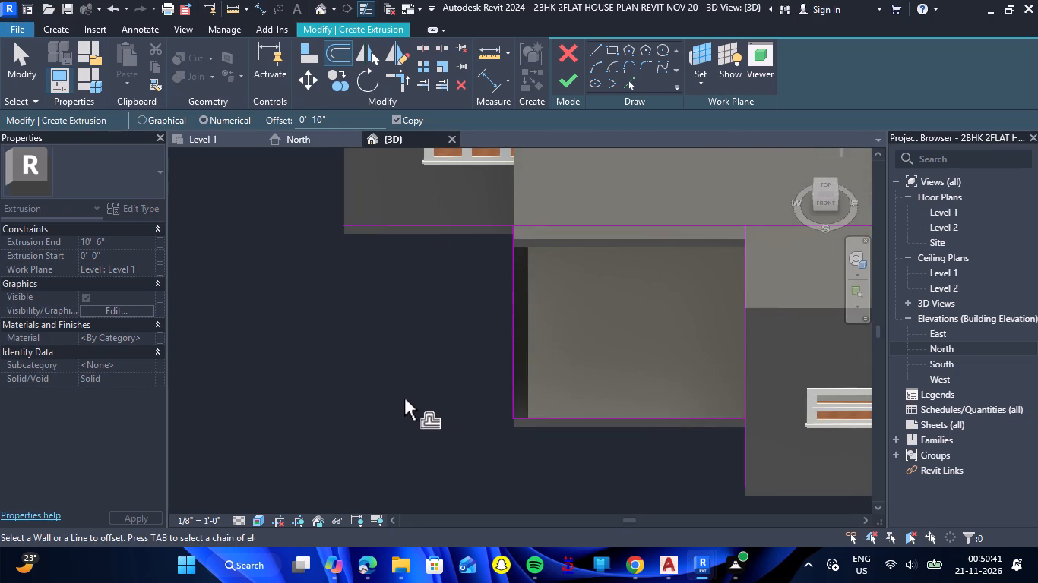
drag(399, 396, 411, 389)
right_drag(399, 396, 411, 389)
shift+drag(388, 389, 452, 399)
shift+right_drag(388, 389, 452, 399)
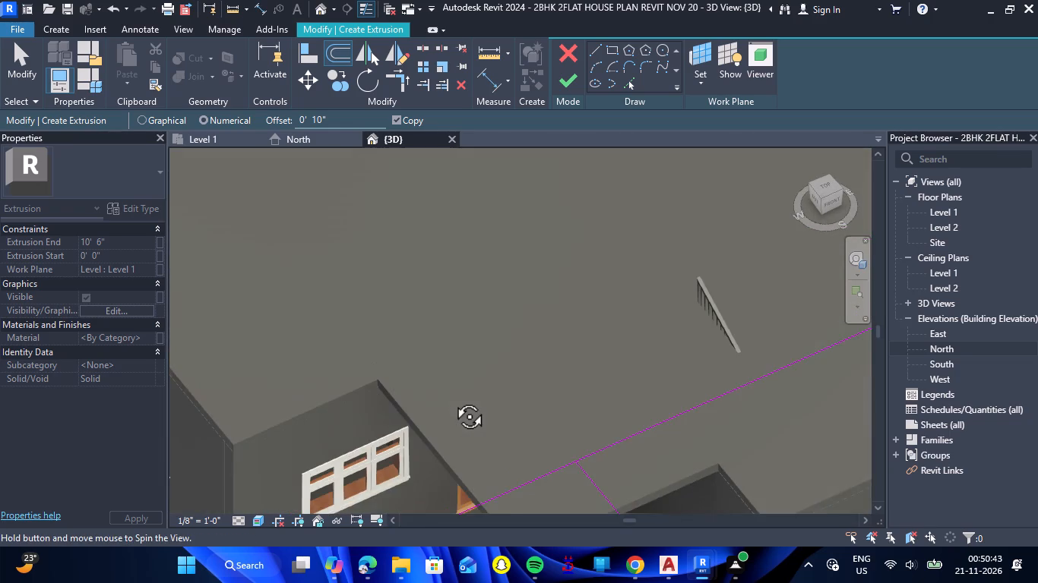
shift+drag(452, 399, 451, 355)
shift+right_drag(452, 399, 451, 355)
scroll(448, 355, down, 6)
scroll(413, 484, up, 7)
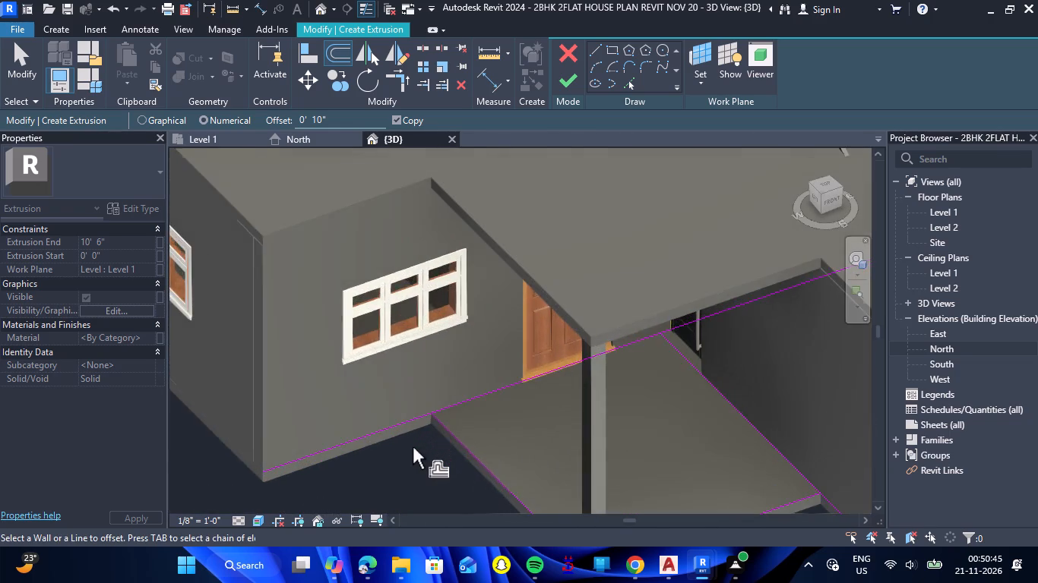
scroll(422, 443, up, 8)
scroll(460, 358, down, 4)
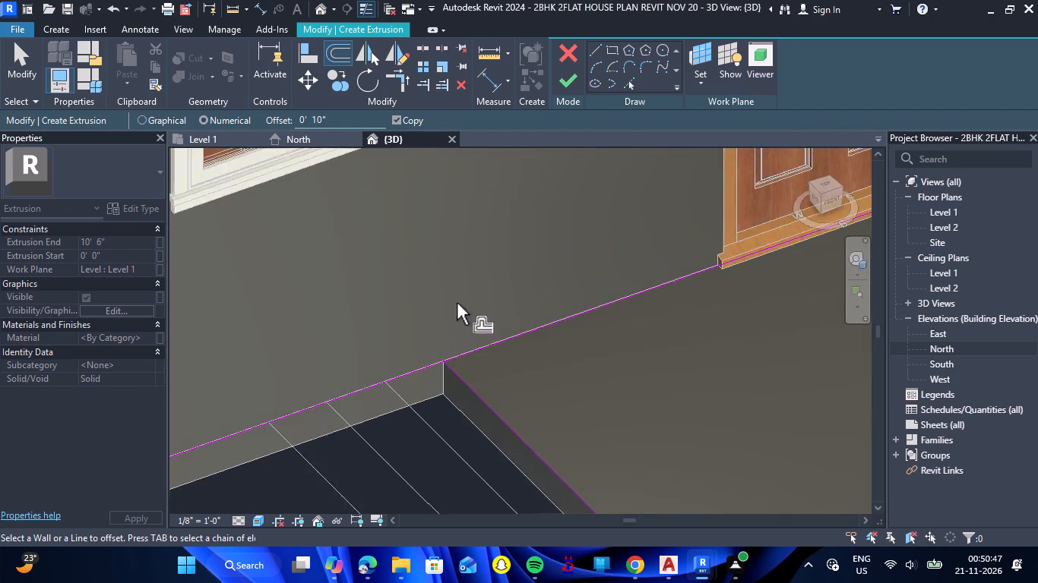
scroll(453, 400, up, 3)
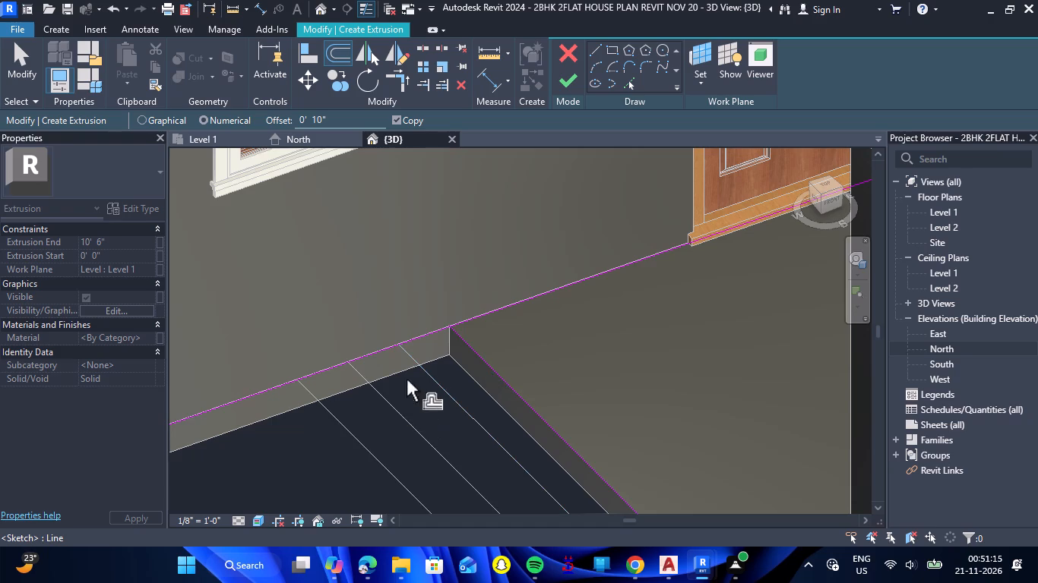
scroll(438, 366, up, 4)
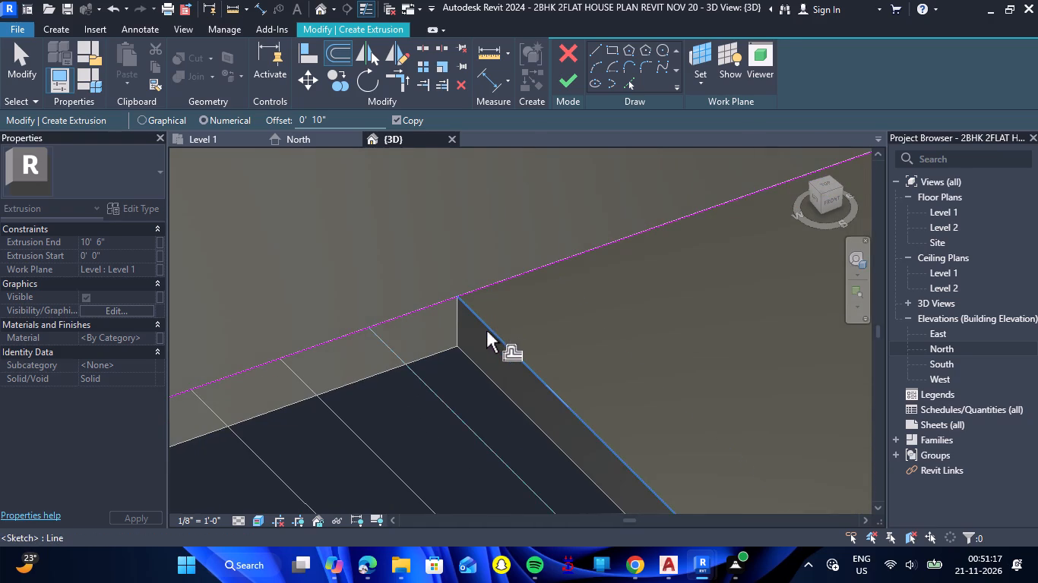
click(486, 331)
scroll(329, 310, down, 4)
scroll(326, 361, up, 2)
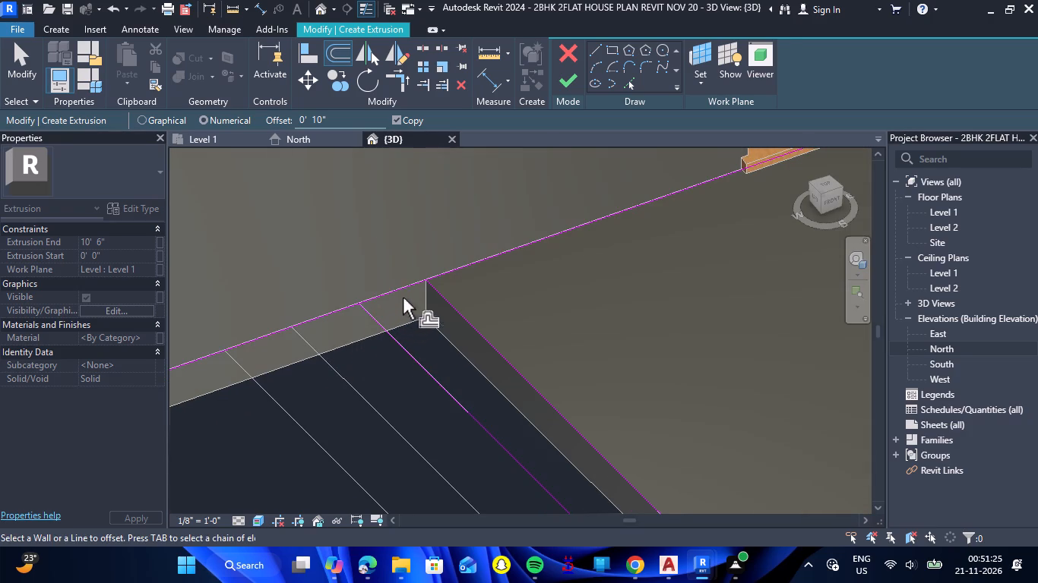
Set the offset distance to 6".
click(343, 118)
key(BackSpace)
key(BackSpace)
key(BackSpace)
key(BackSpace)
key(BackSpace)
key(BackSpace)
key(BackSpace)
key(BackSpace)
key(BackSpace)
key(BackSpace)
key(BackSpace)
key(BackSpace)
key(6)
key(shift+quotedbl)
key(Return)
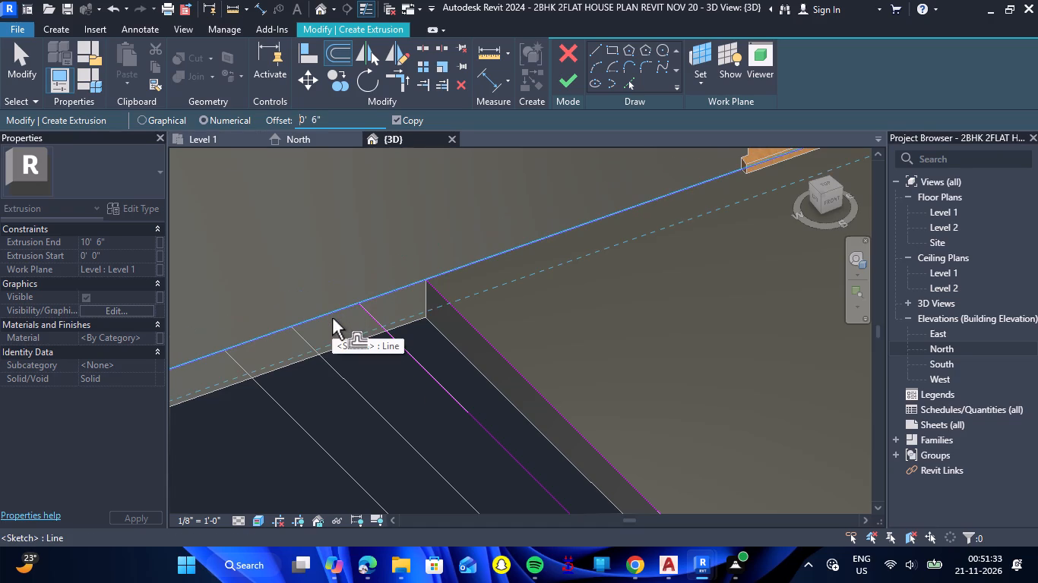
Set the offset distance to 4" and offset a copy of the back wall's base sketch line toward the front.
drag(329, 121, 251, 122)
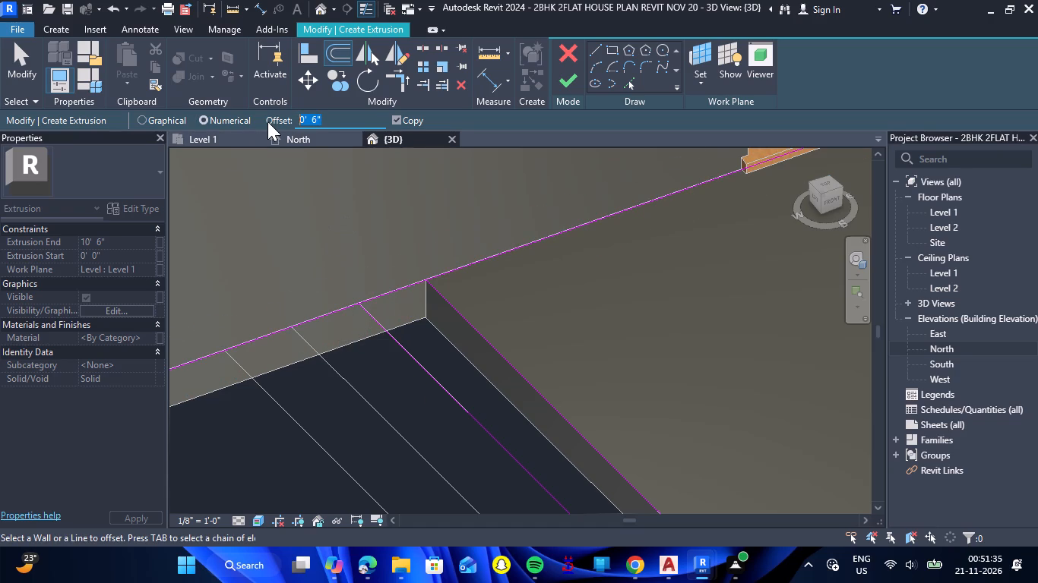
key(BackSpace)
key(4)
key(shift+quotedbl)
key(Return)
click(340, 315)
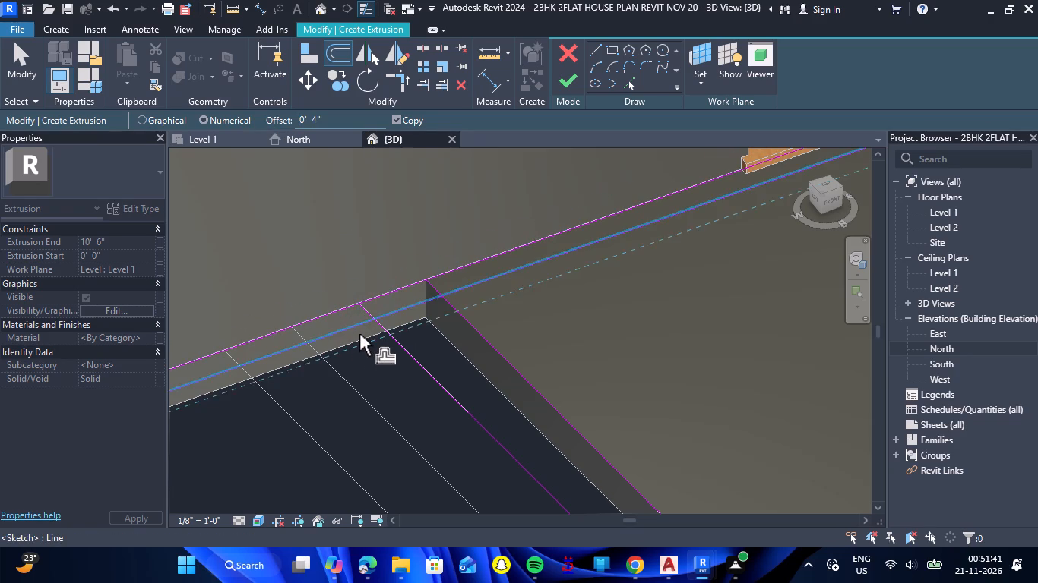
scroll(362, 332, up, 2)
scroll(362, 332, down, 4)
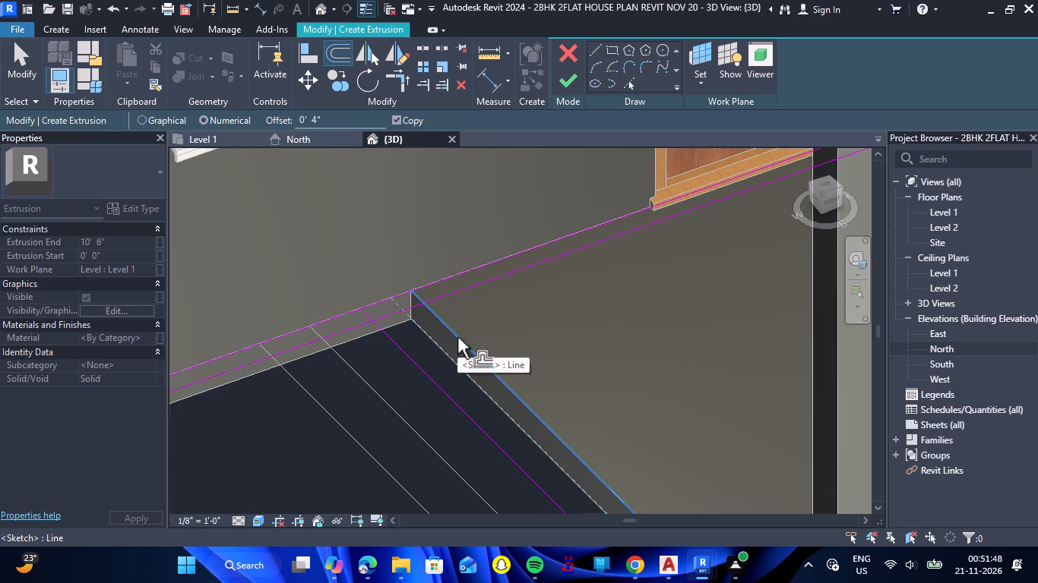
Set the offset distance to 10" and copy two more successive side step lines outward from the offset line beside the west porch.
scroll(457, 337, up, 2)
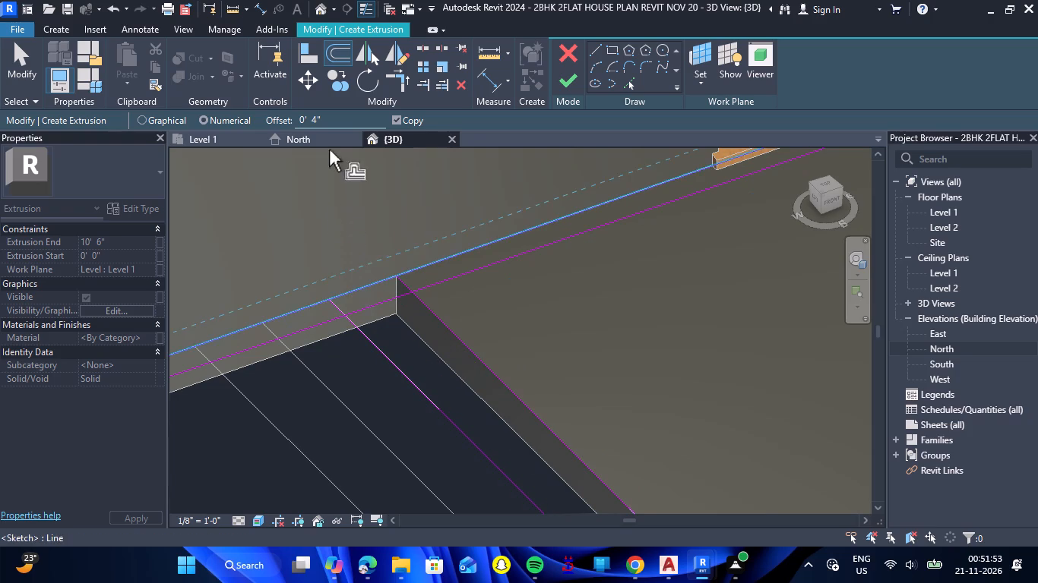
drag(335, 124, 217, 124)
text(10)
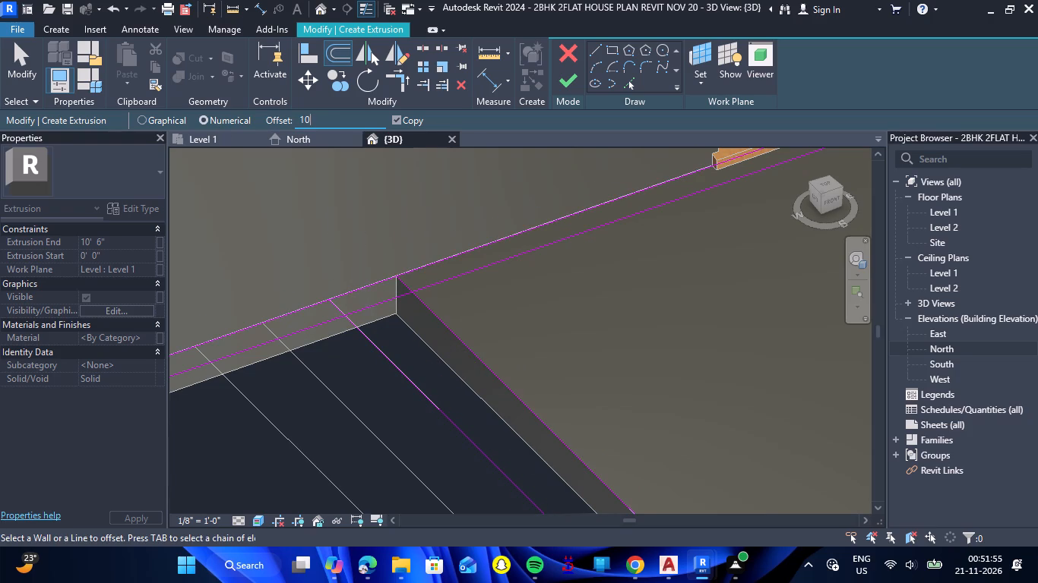
key(shift+quotedbl)
key(Return)
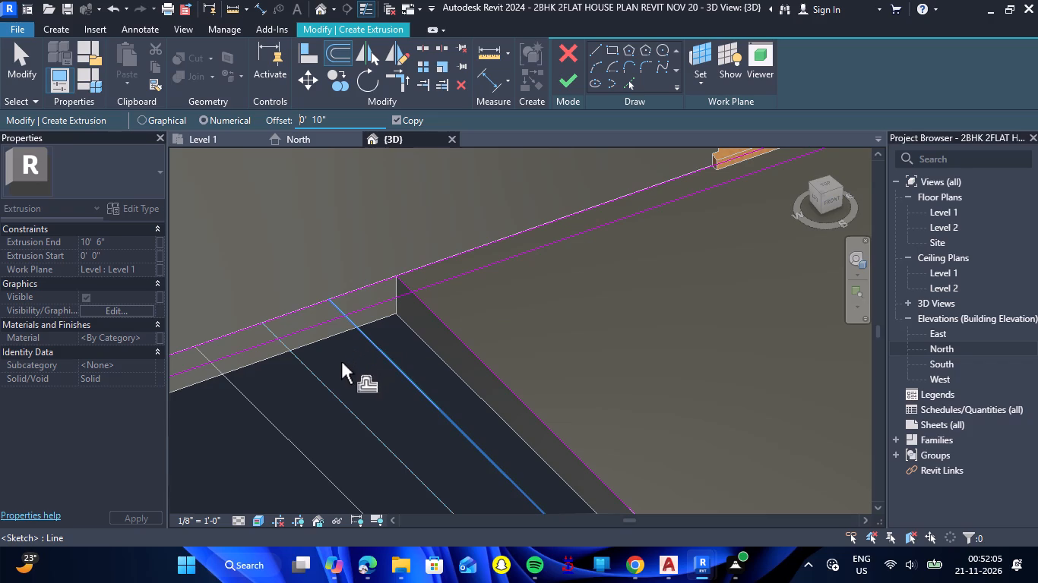
click(393, 364)
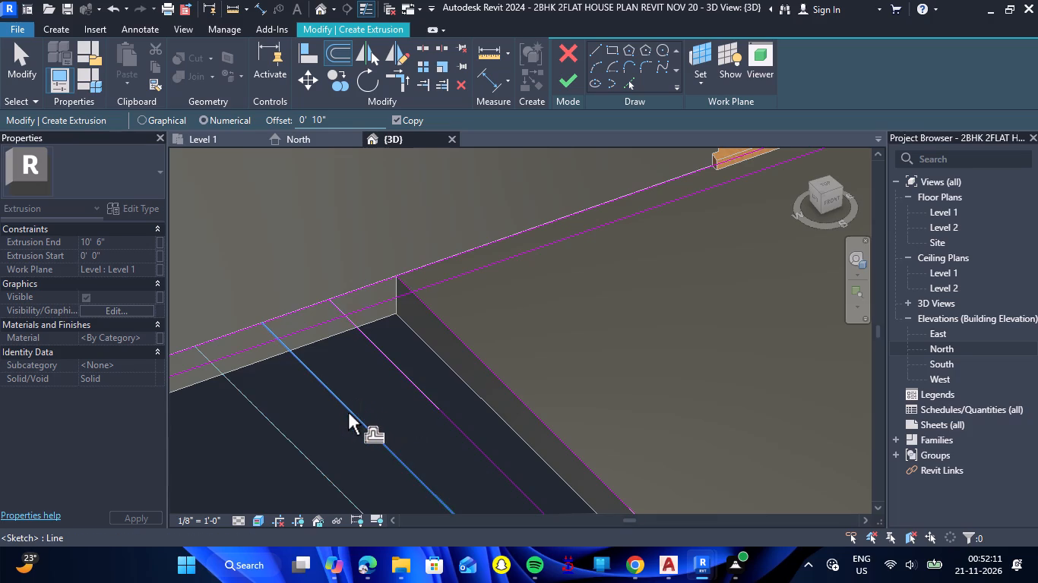
click(350, 414)
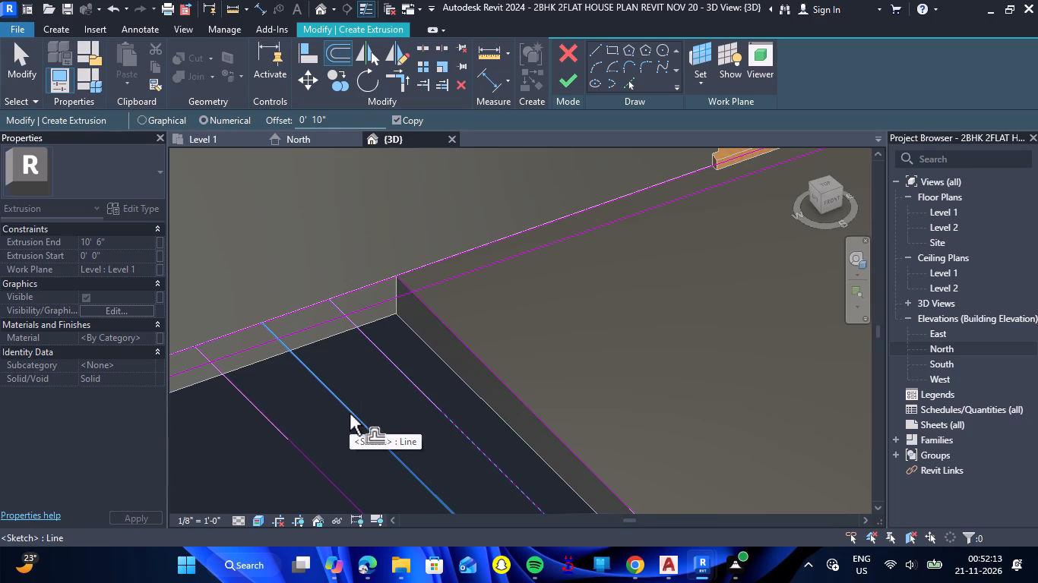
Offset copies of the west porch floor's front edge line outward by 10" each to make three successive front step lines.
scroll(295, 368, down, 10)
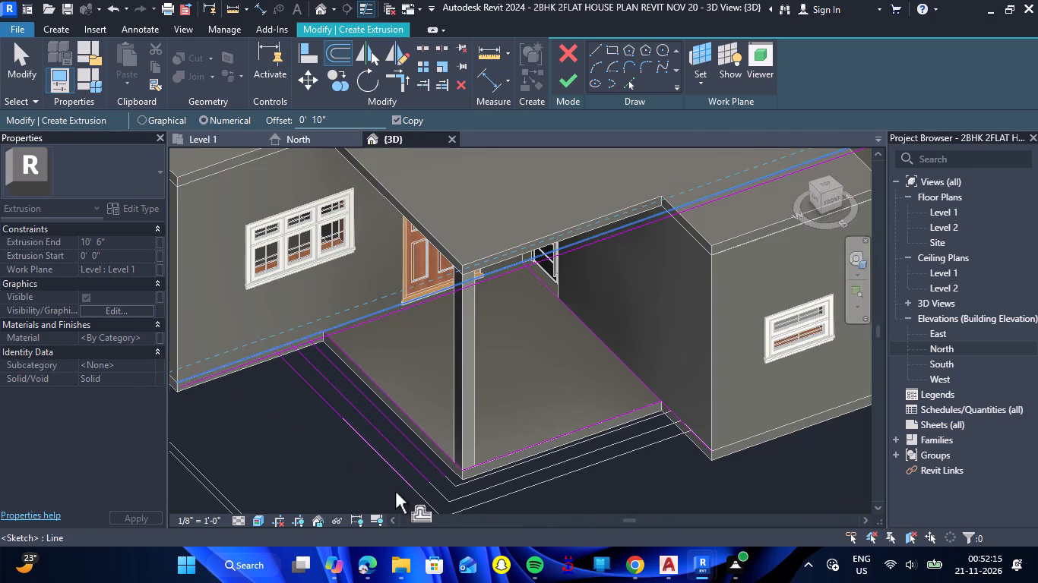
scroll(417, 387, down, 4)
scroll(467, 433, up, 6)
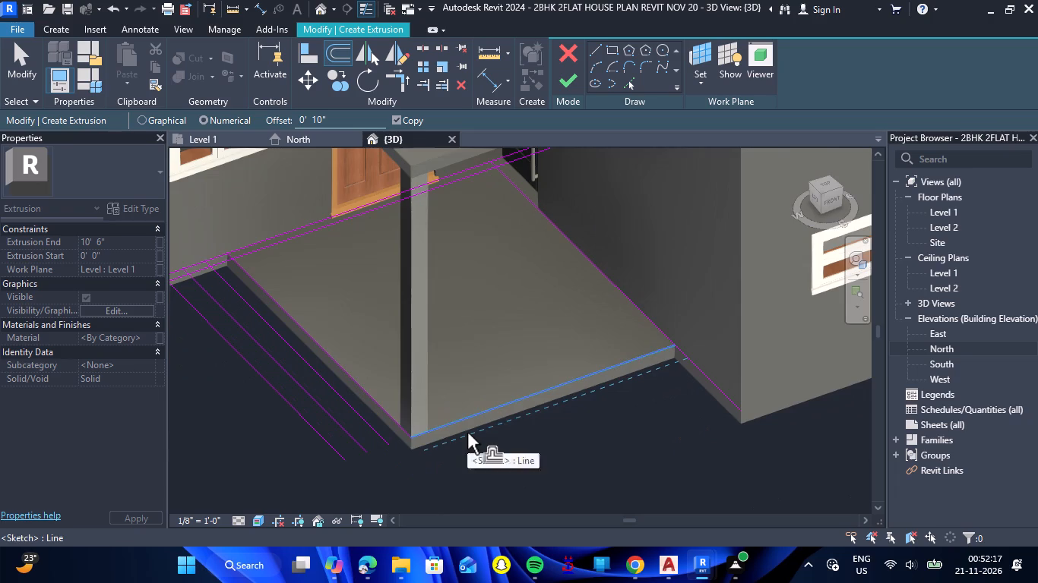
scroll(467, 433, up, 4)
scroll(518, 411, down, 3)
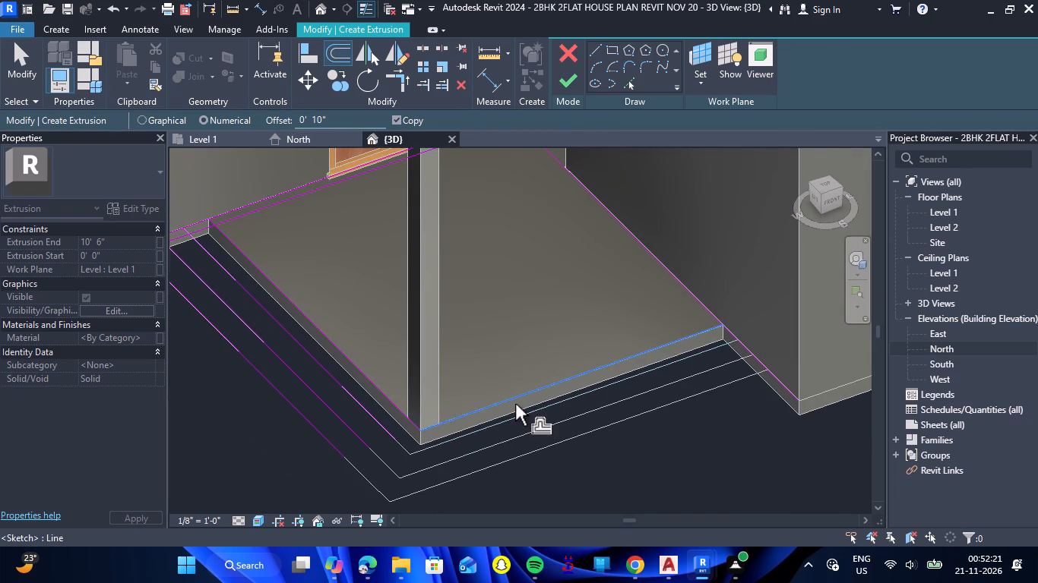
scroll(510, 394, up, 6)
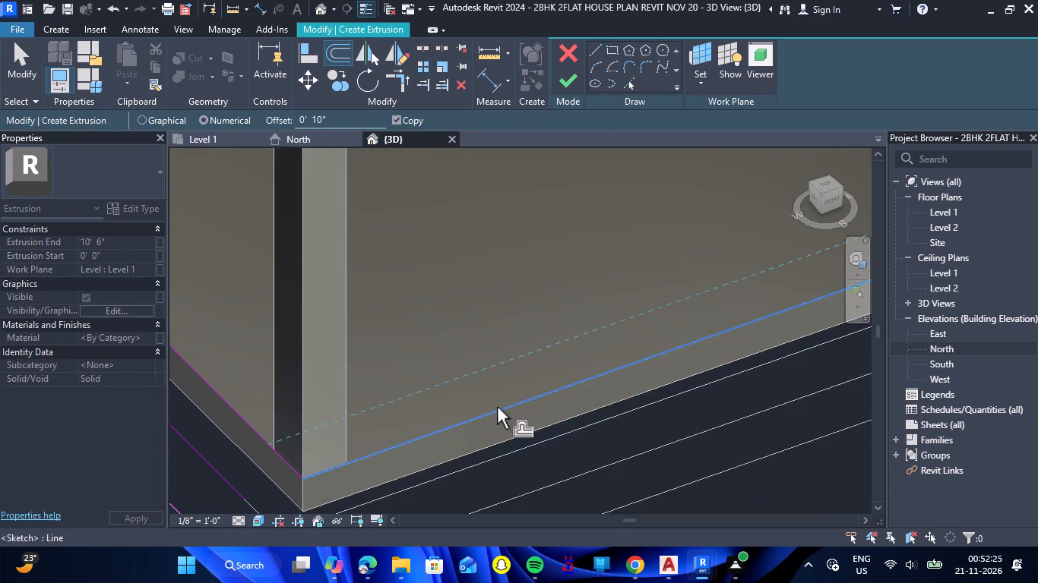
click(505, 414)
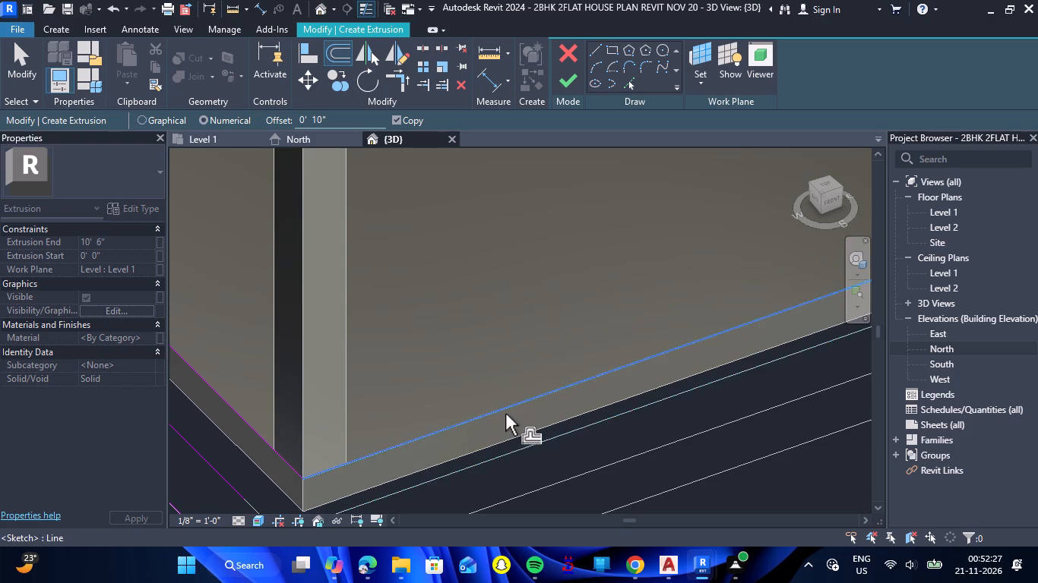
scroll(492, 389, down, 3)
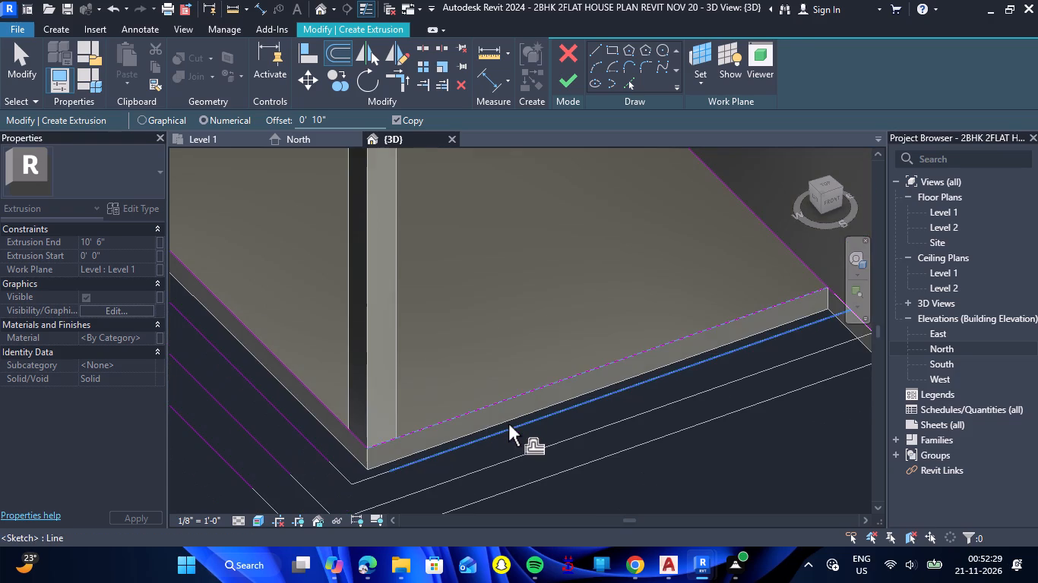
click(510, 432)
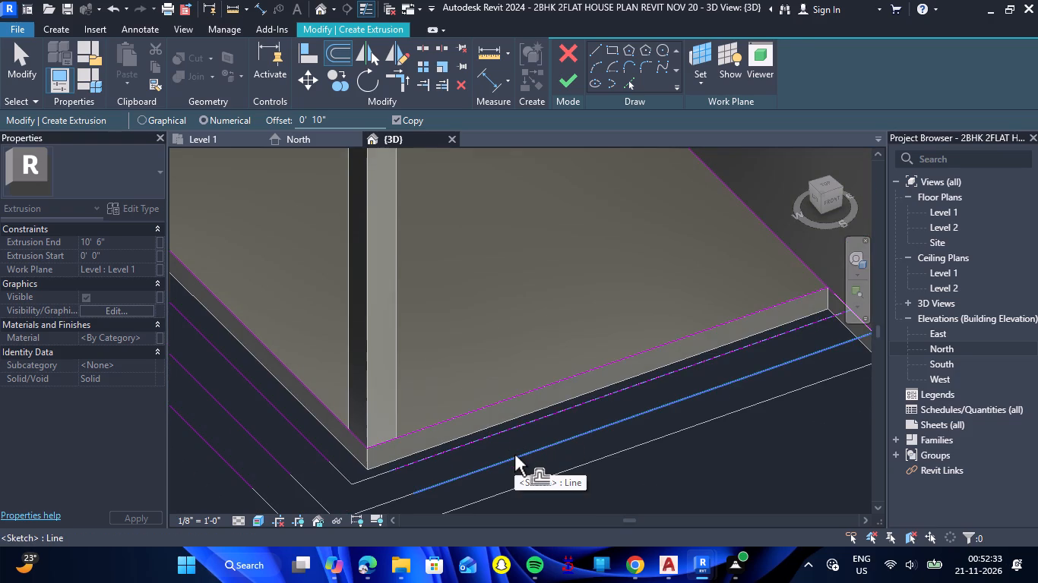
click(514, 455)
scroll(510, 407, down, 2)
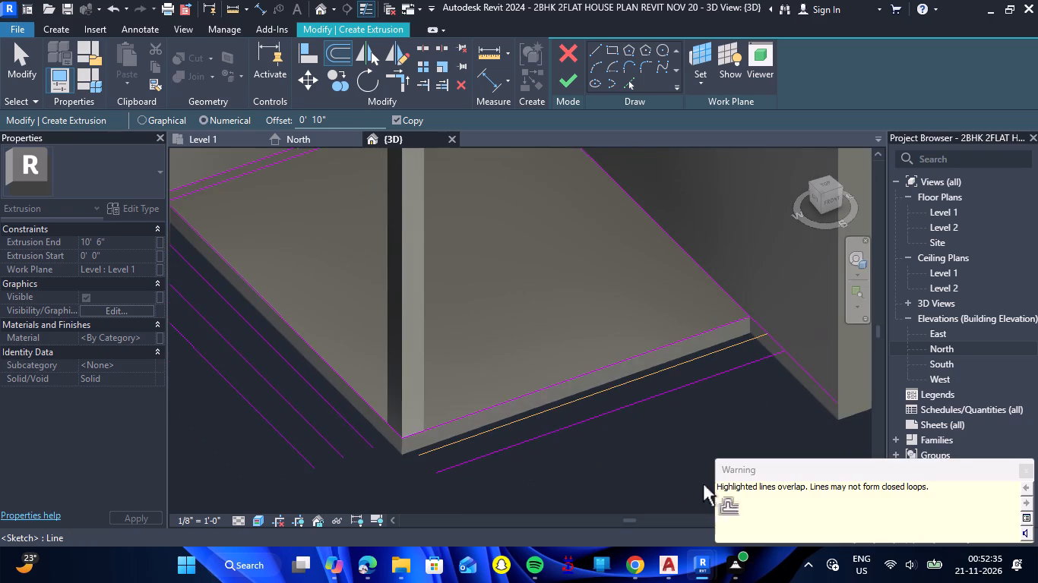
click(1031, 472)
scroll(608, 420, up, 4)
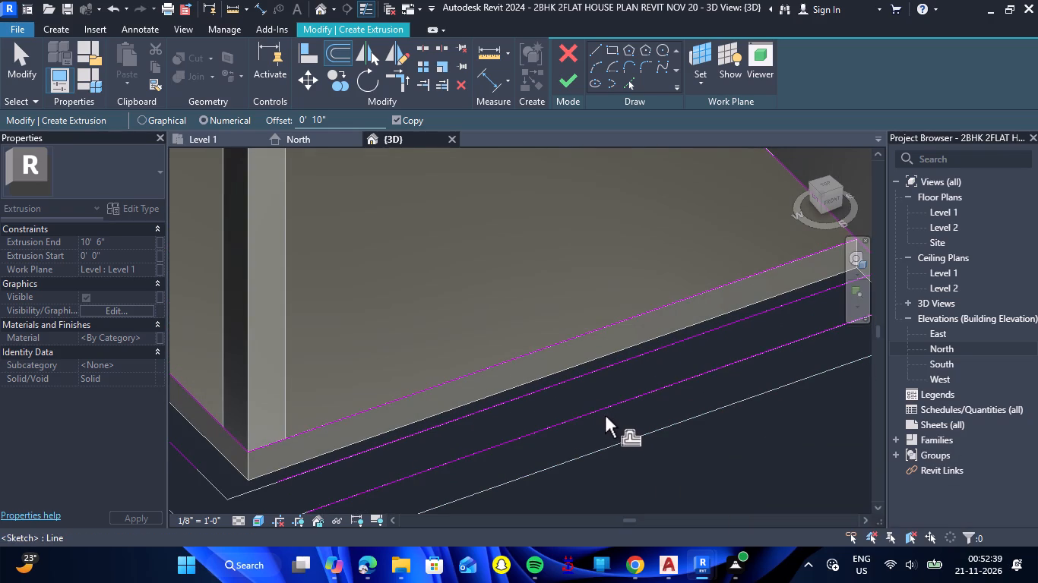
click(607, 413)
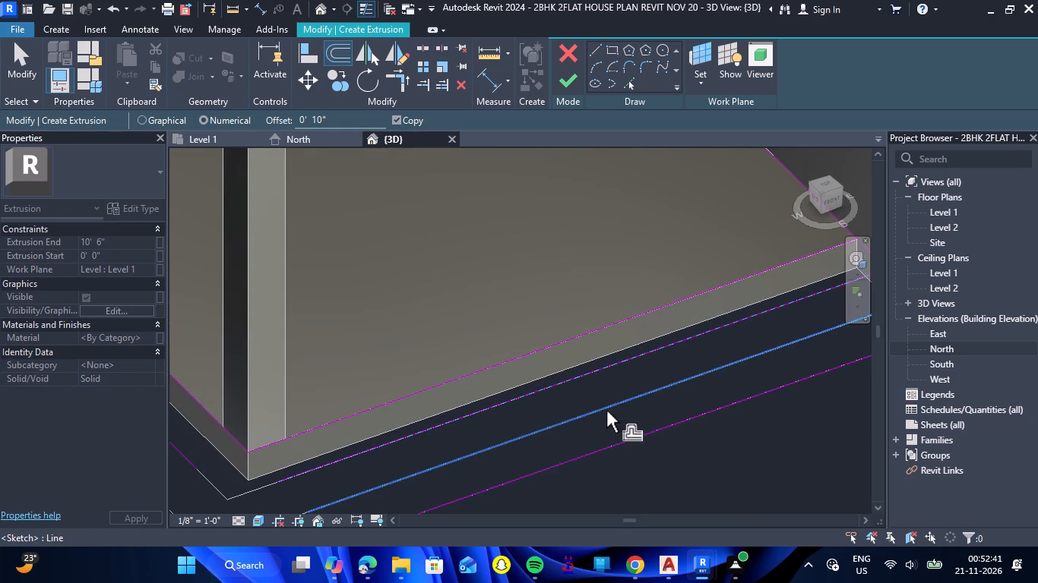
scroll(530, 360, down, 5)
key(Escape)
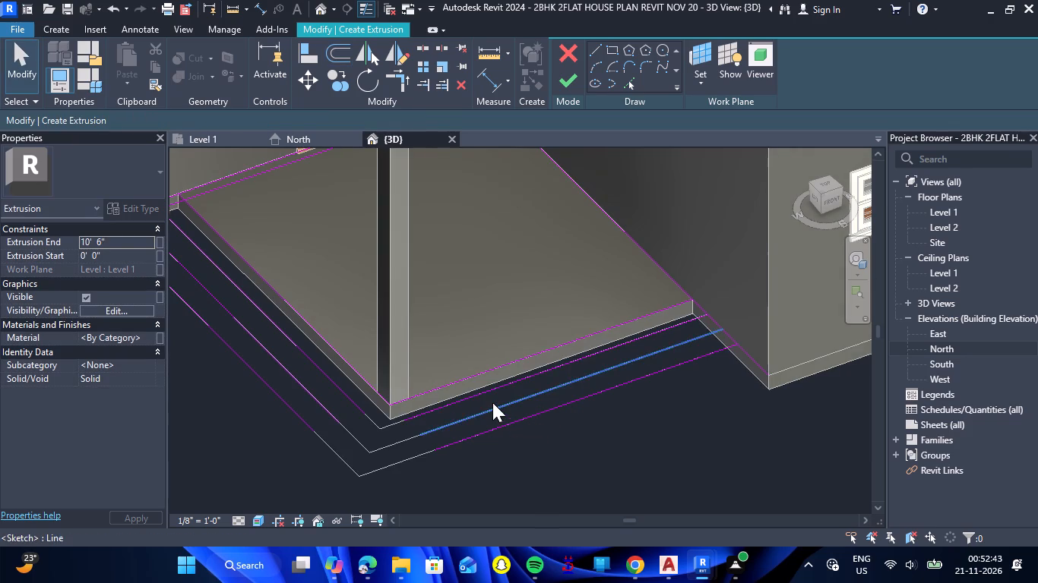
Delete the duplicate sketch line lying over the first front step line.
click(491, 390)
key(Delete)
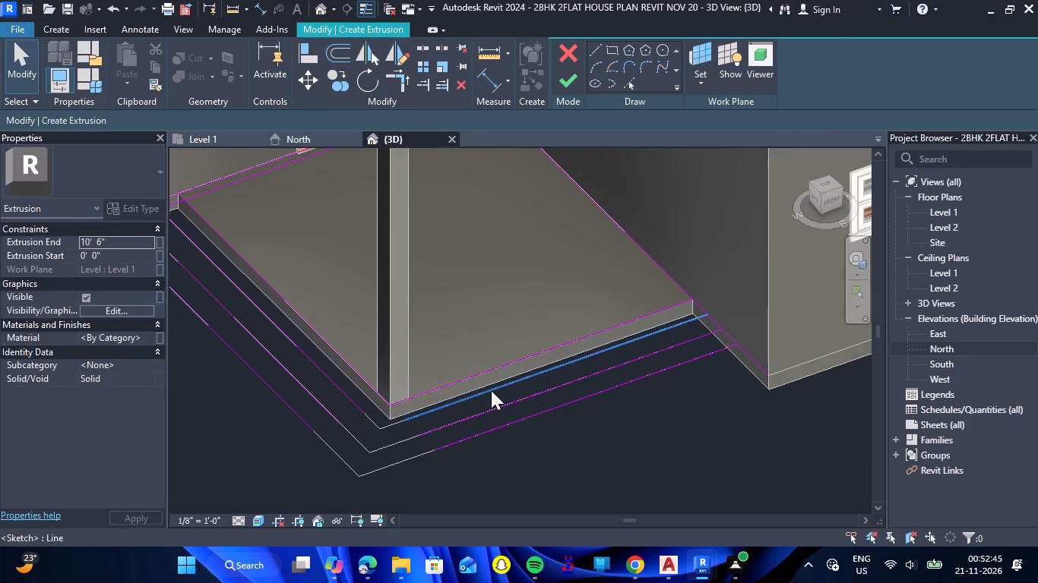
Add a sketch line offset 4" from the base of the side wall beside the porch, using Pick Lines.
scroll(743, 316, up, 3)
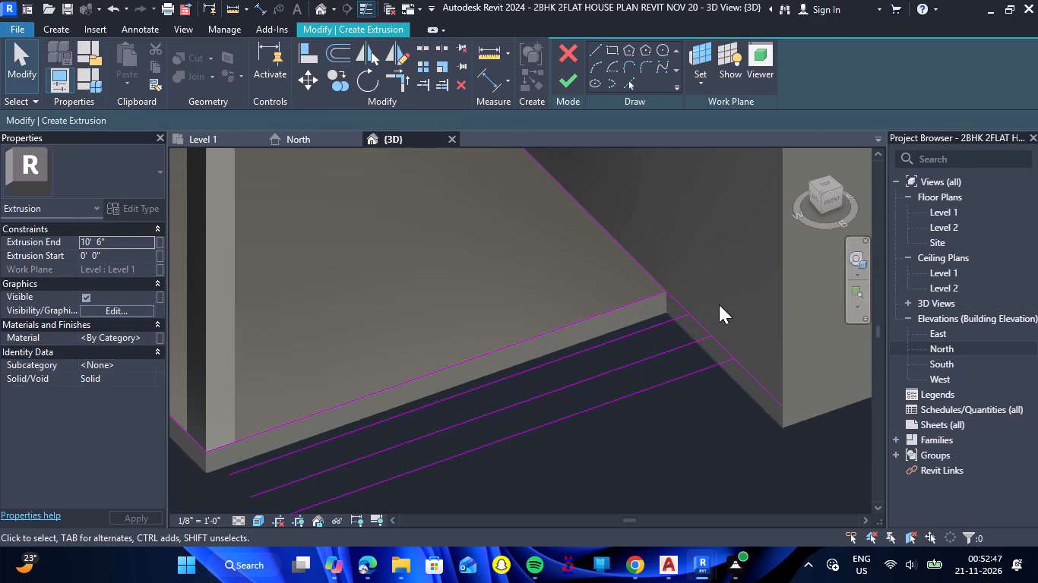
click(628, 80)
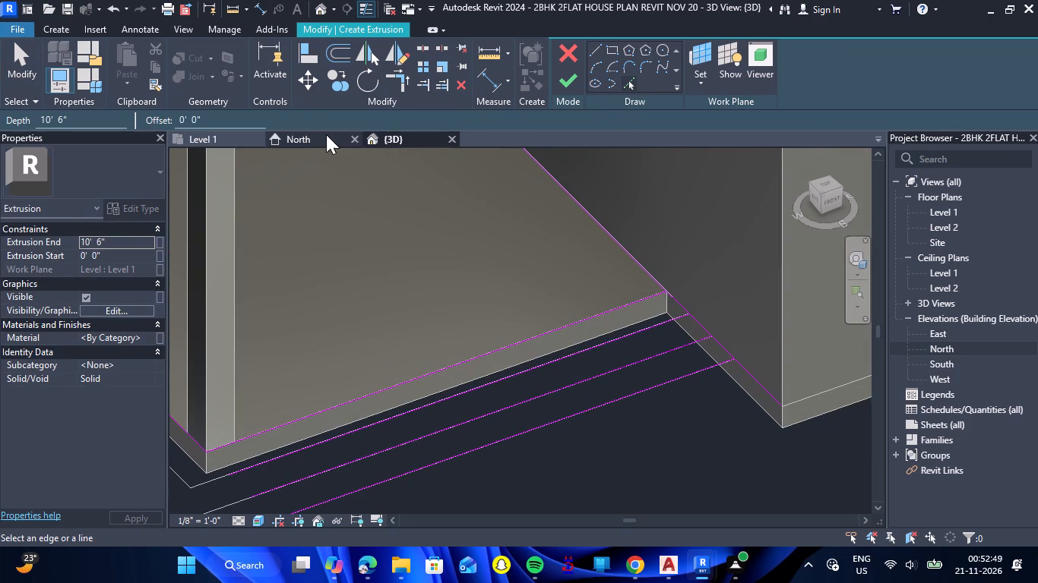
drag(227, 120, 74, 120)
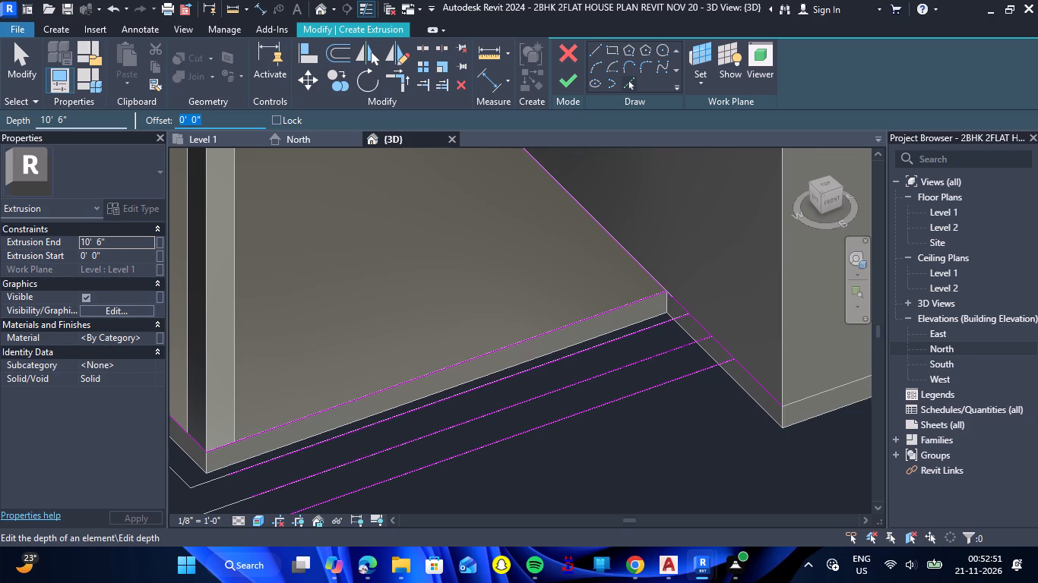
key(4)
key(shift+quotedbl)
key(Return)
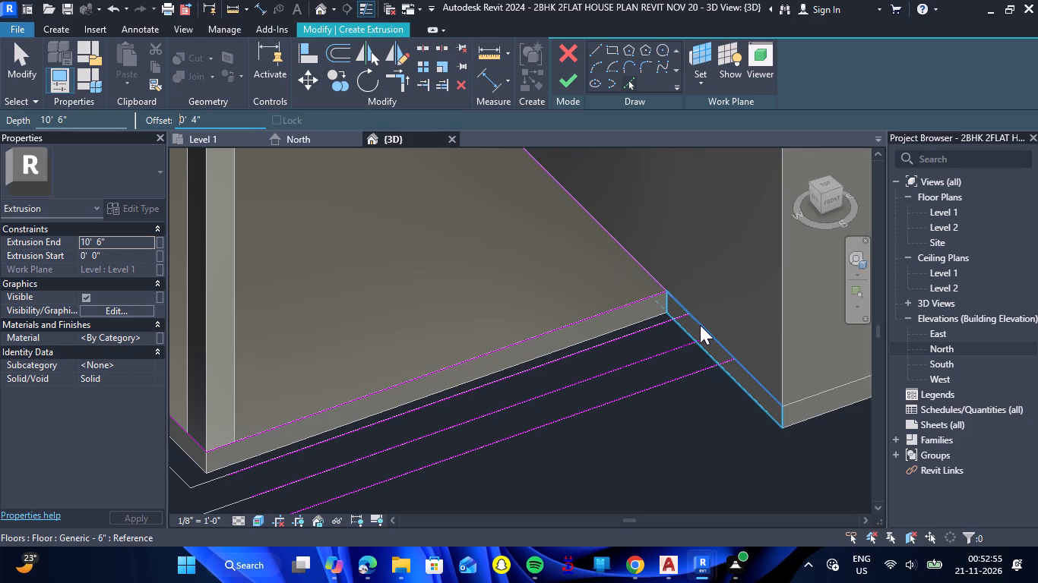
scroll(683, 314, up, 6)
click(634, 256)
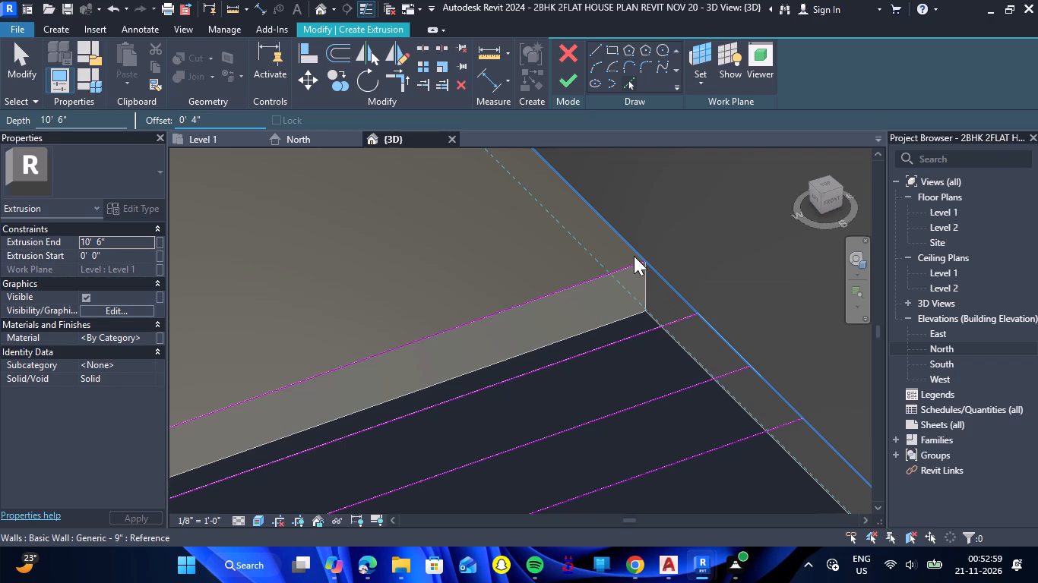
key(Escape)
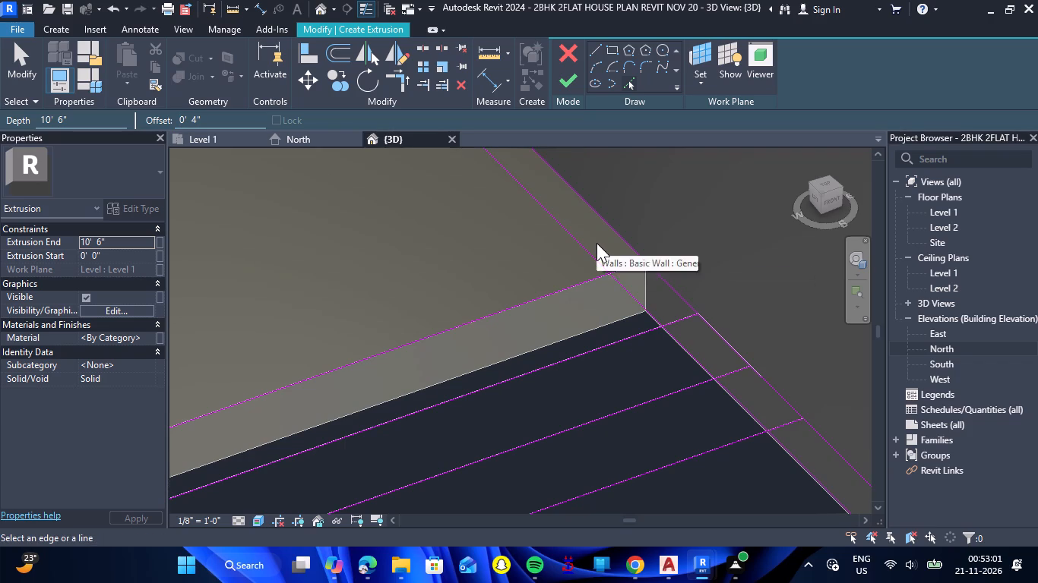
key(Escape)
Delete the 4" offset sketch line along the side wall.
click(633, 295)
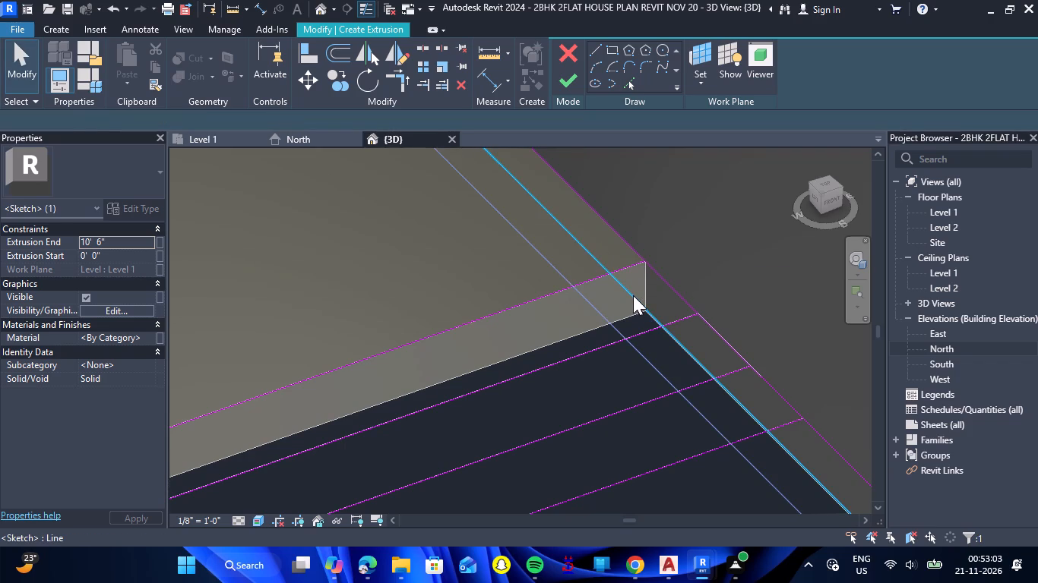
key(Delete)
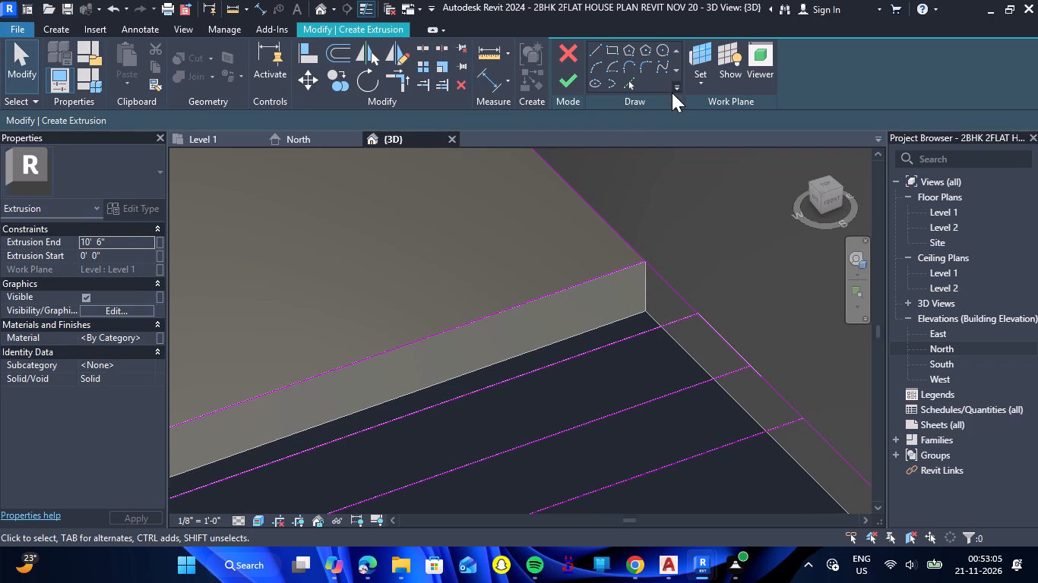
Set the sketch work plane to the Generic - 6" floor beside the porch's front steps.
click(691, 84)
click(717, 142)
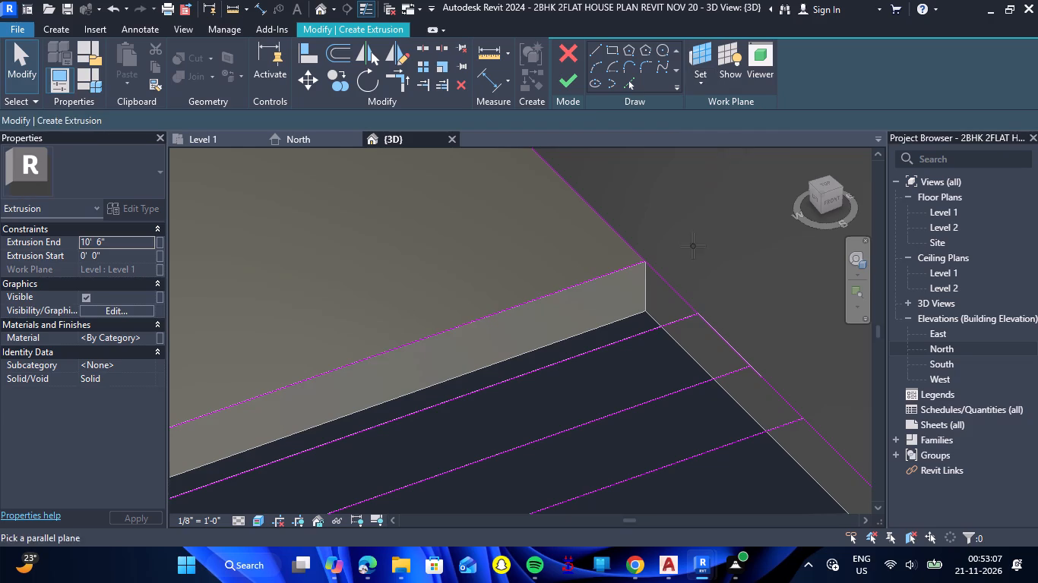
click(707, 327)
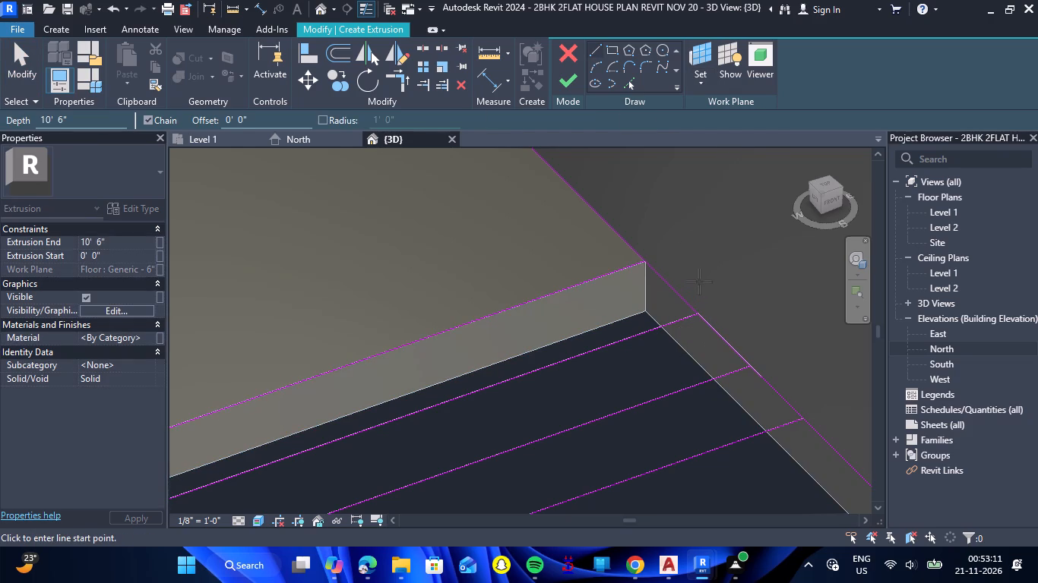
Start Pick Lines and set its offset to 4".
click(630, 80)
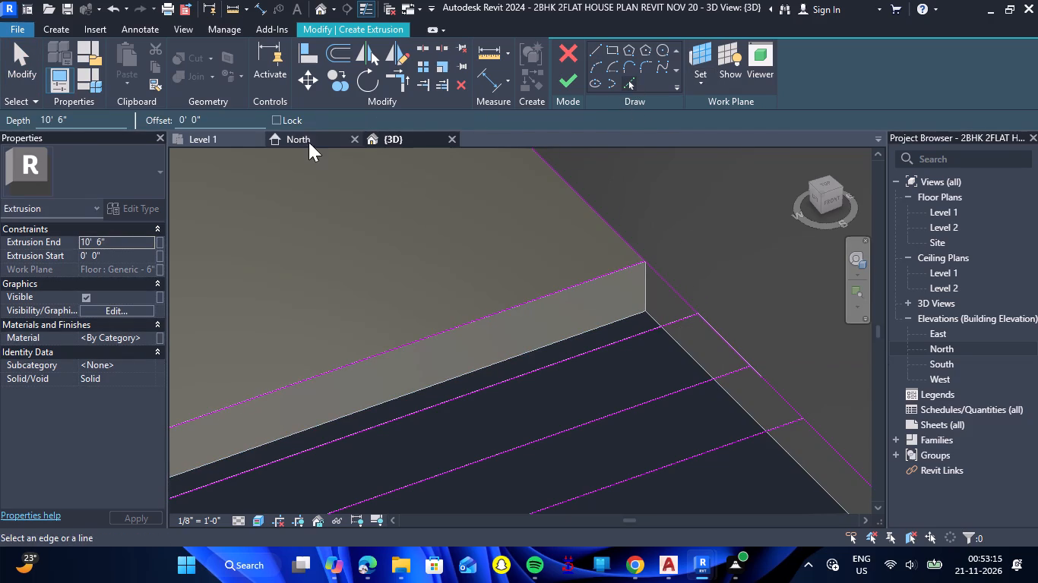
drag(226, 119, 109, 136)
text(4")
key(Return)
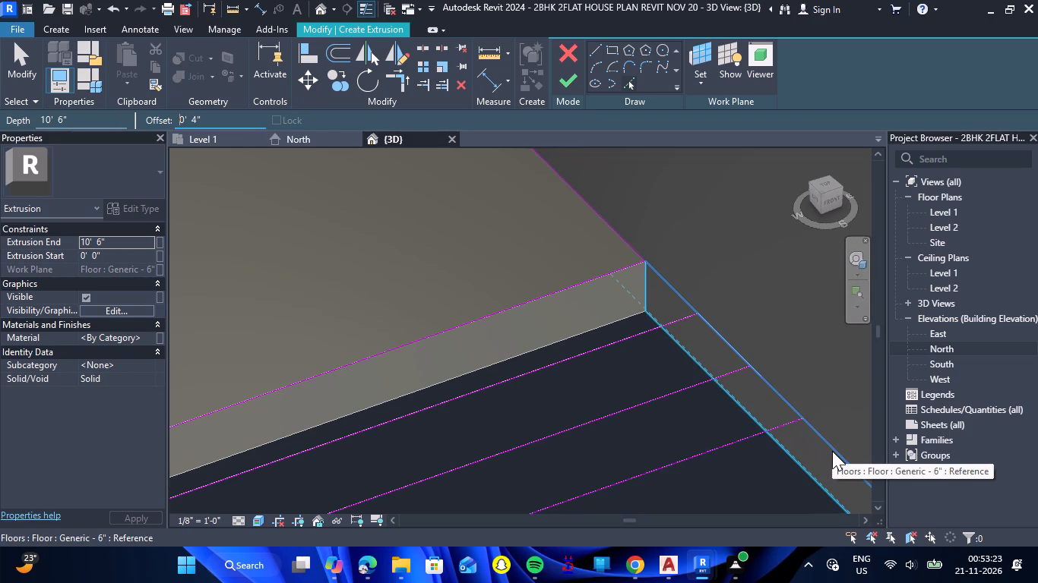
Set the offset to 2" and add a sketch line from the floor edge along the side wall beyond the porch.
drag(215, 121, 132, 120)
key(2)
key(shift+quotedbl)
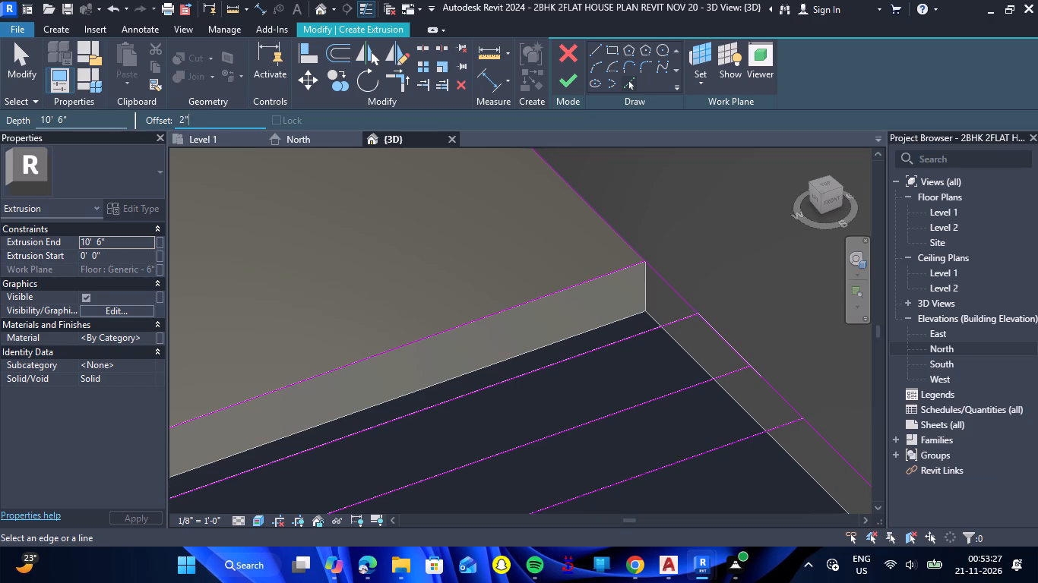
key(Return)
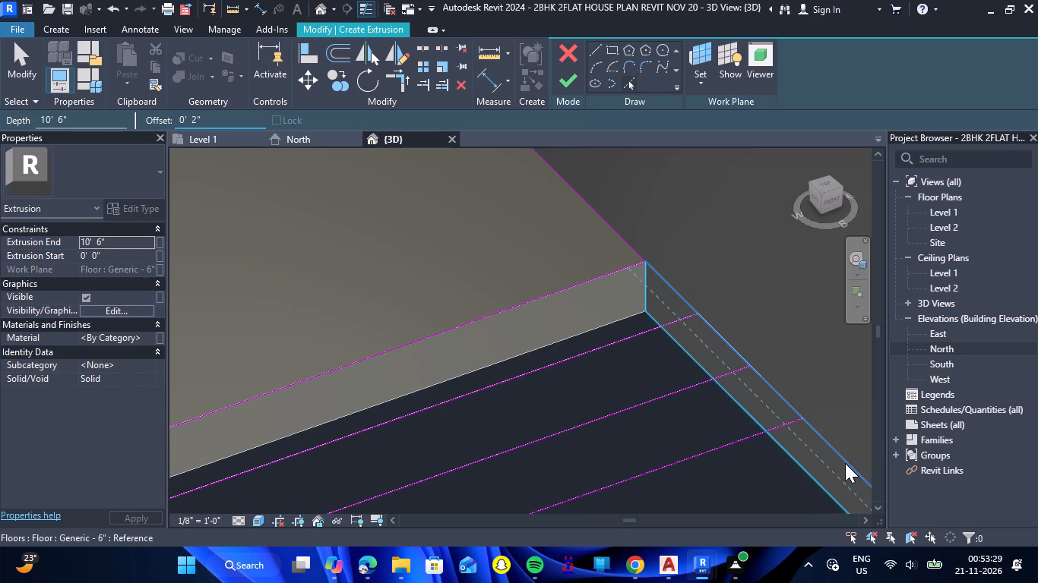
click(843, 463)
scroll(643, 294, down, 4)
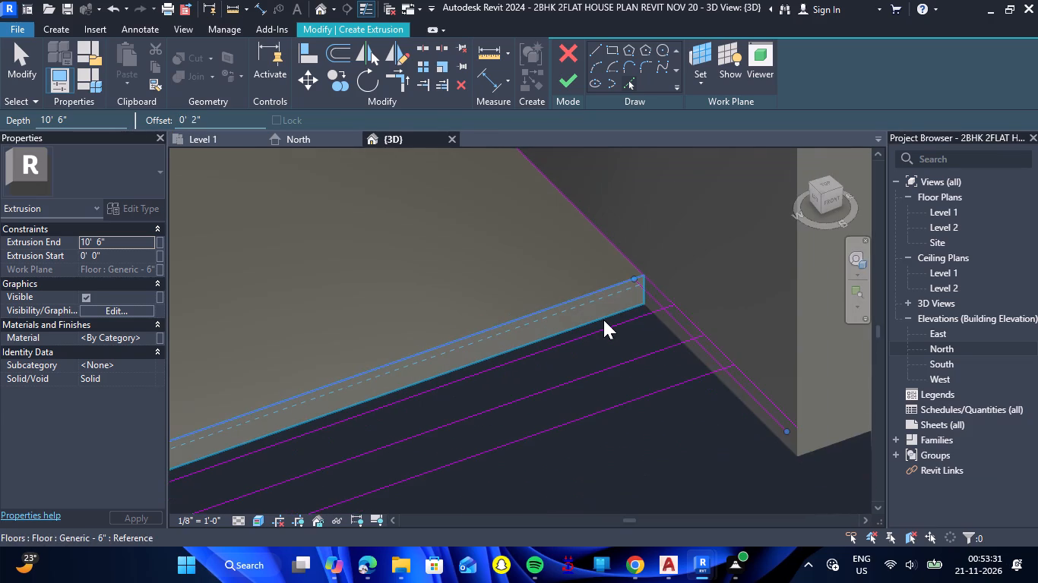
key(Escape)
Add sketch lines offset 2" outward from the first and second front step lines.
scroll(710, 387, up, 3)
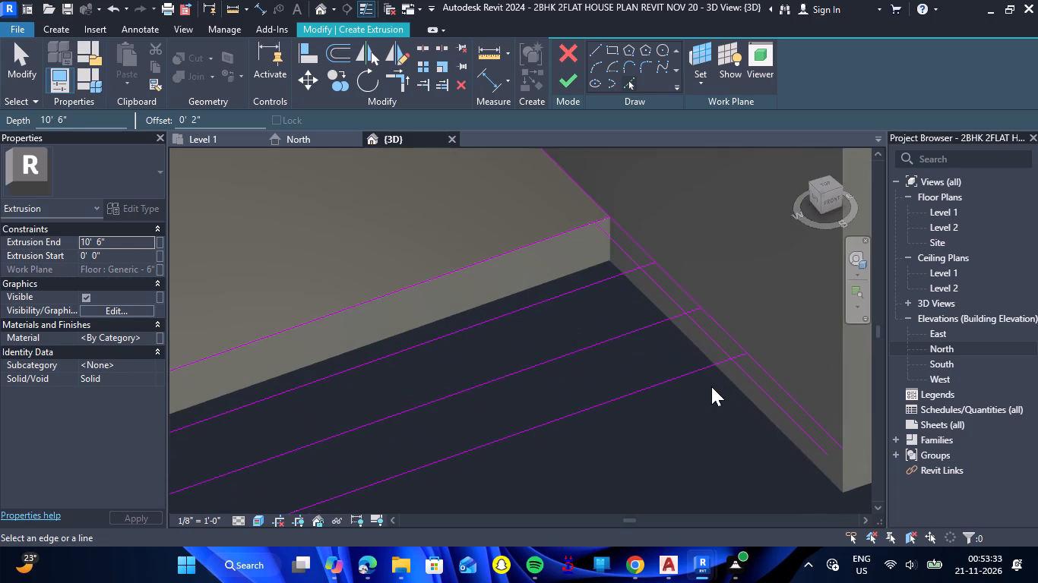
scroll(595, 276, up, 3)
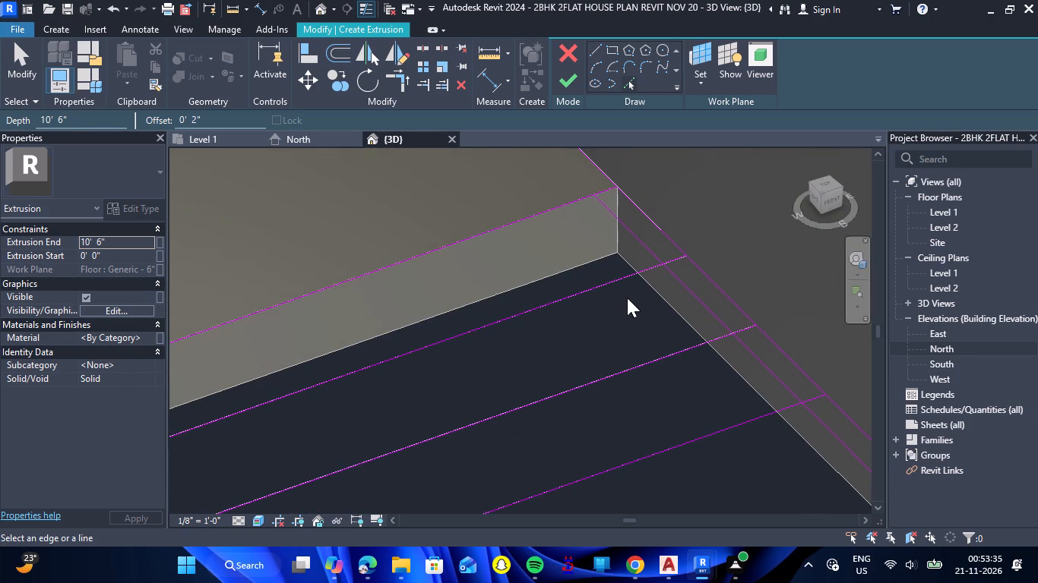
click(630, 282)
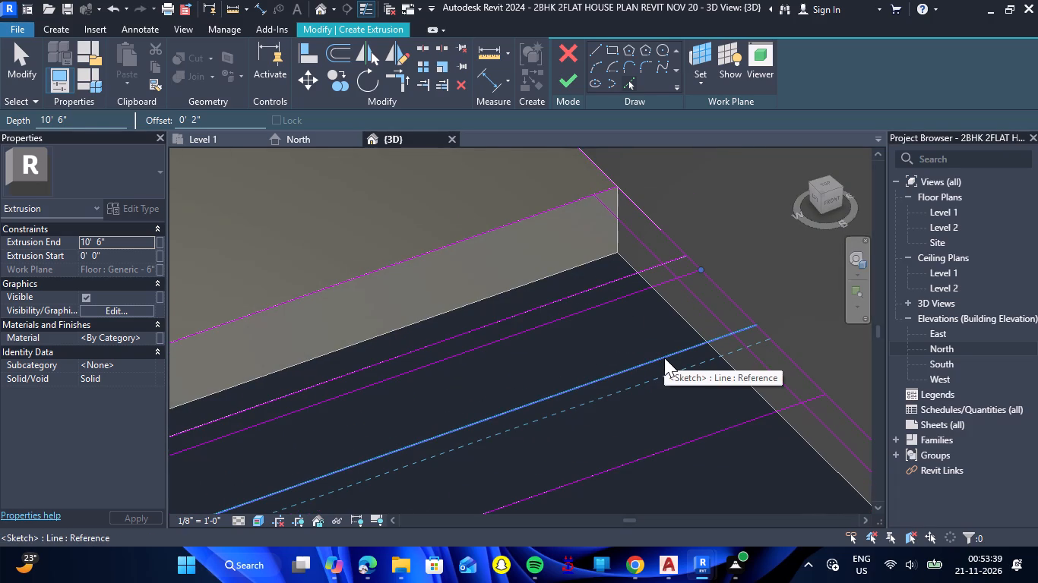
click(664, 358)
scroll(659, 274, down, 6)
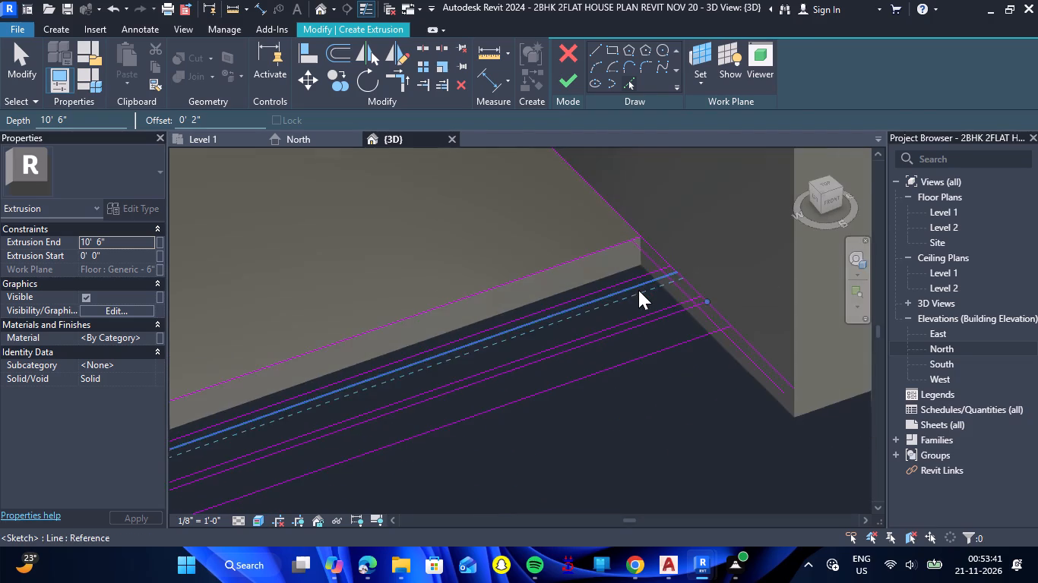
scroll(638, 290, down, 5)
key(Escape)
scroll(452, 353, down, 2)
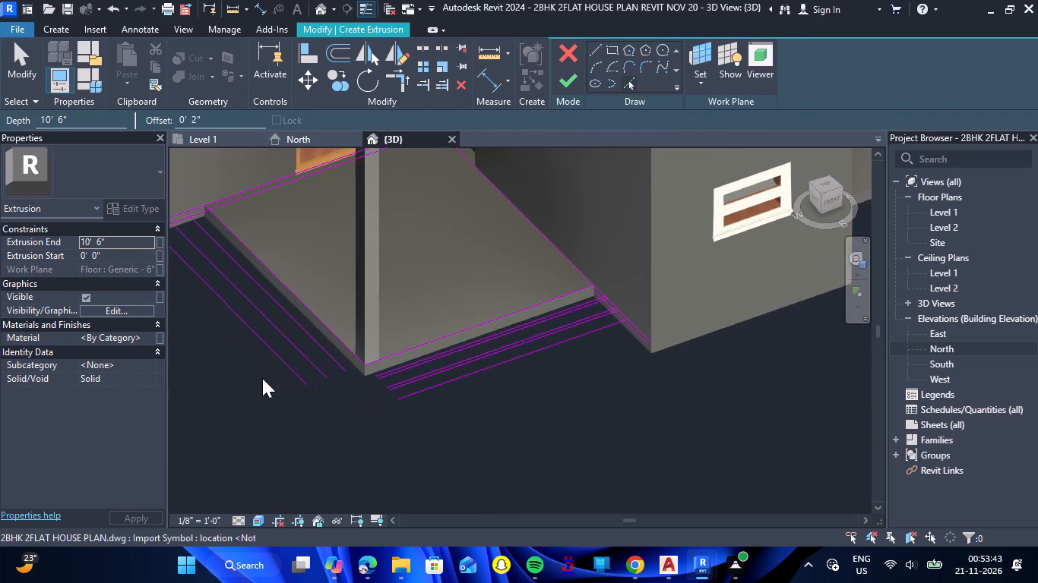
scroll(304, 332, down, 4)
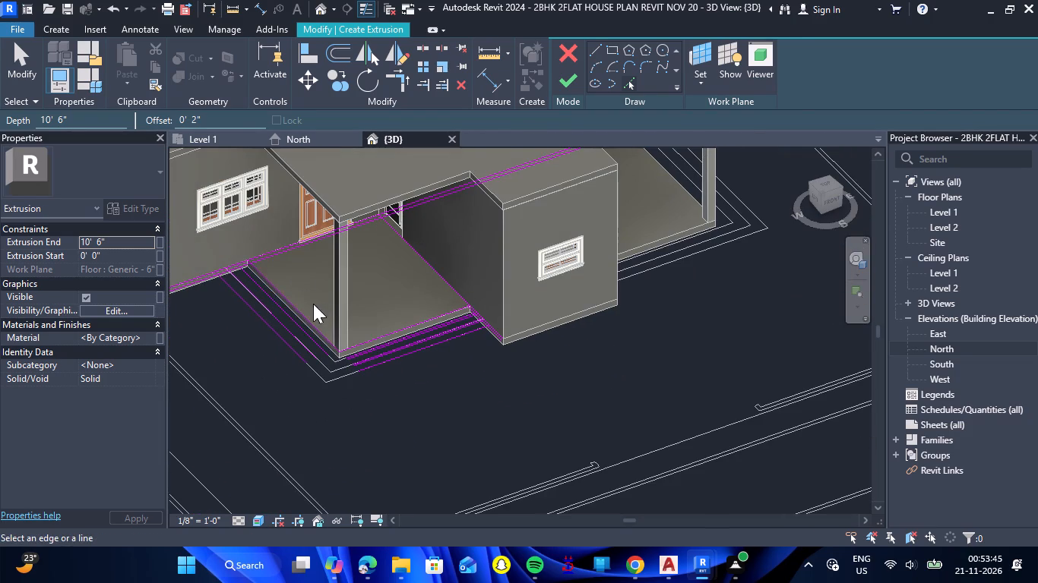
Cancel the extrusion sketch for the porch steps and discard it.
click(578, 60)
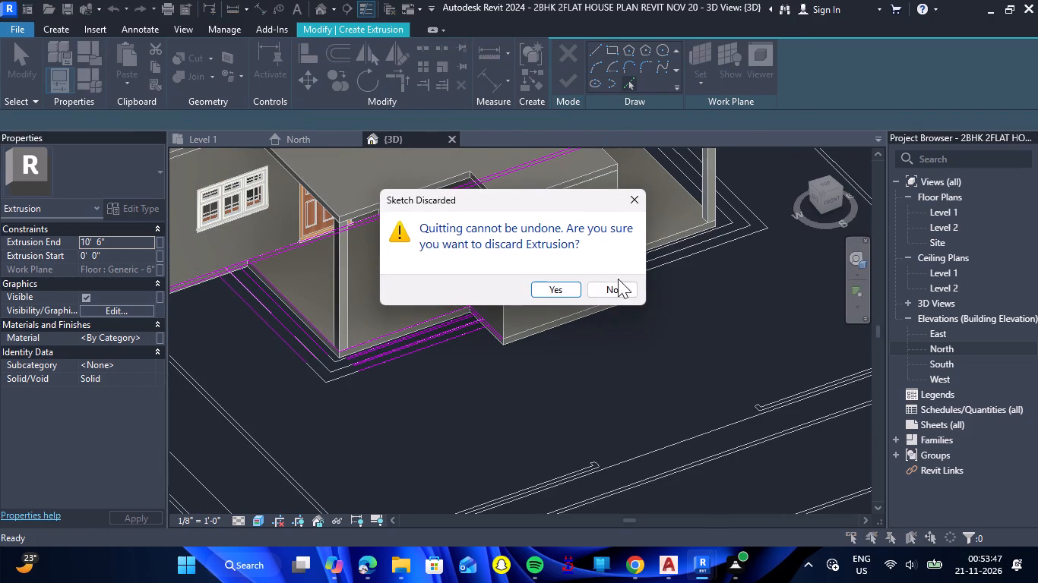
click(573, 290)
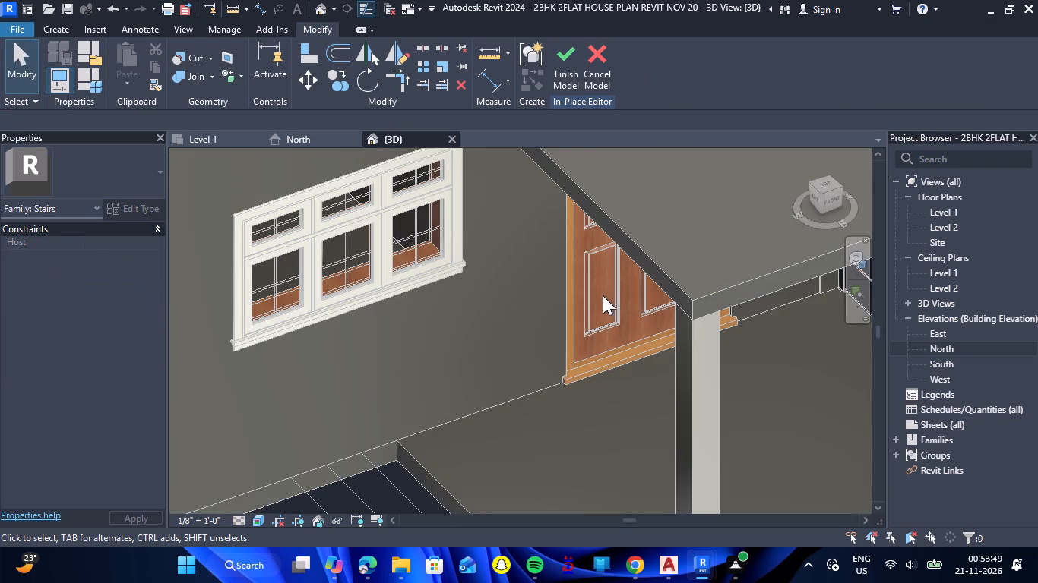
Finish the empty in-place Stairs model and accept the deletion of its family.
click(567, 70)
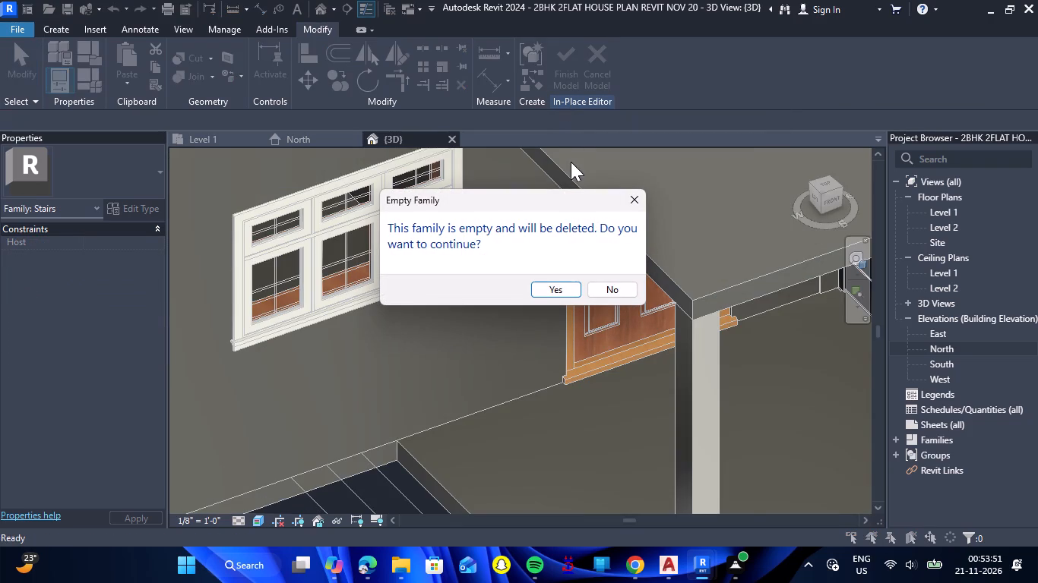
click(568, 288)
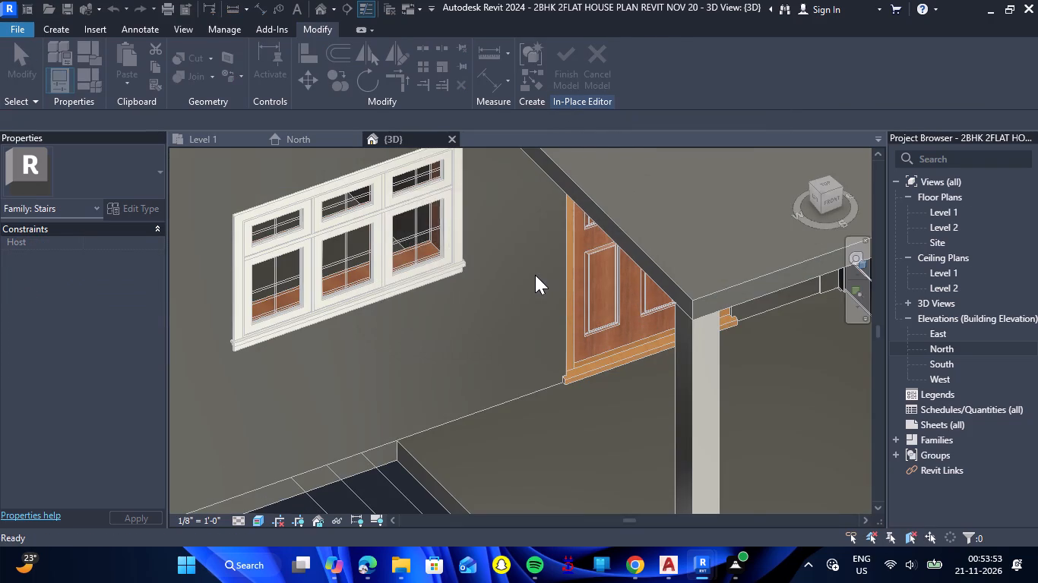
Temporarily hide the Level 2 Generic - 6" floor slab covering the house in the 3D view.
scroll(474, 244, down, 9)
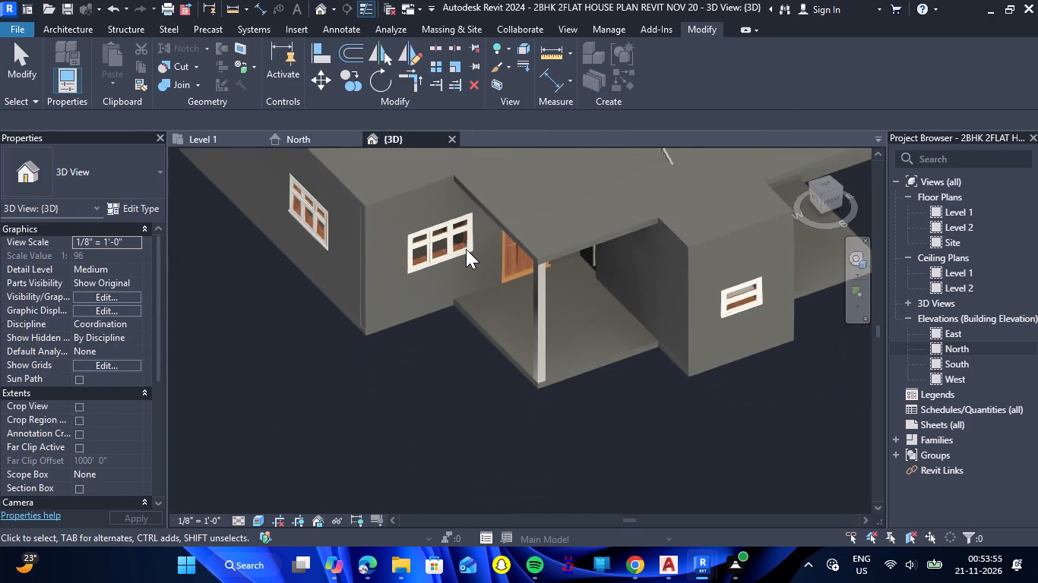
scroll(445, 264, down, 5)
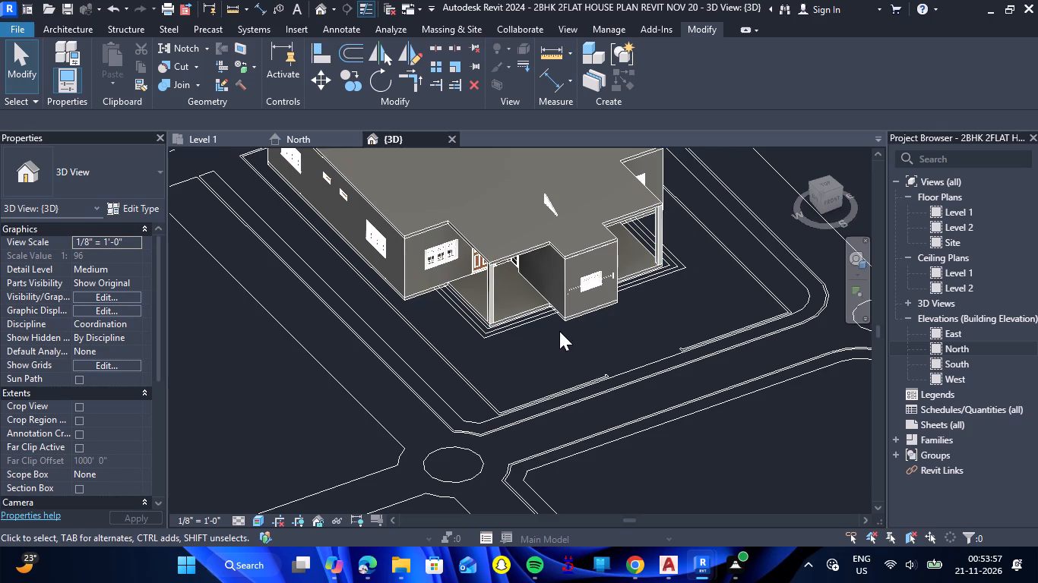
scroll(567, 335, down, 1)
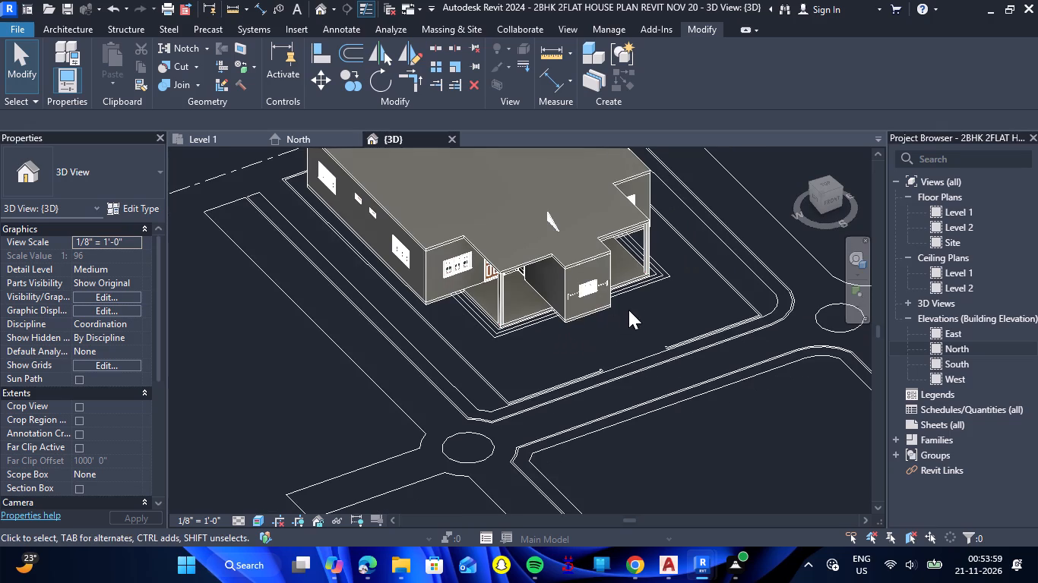
scroll(645, 298, down, 1)
drag(662, 290, 650, 308)
shift+right_drag(662, 290, 650, 308)
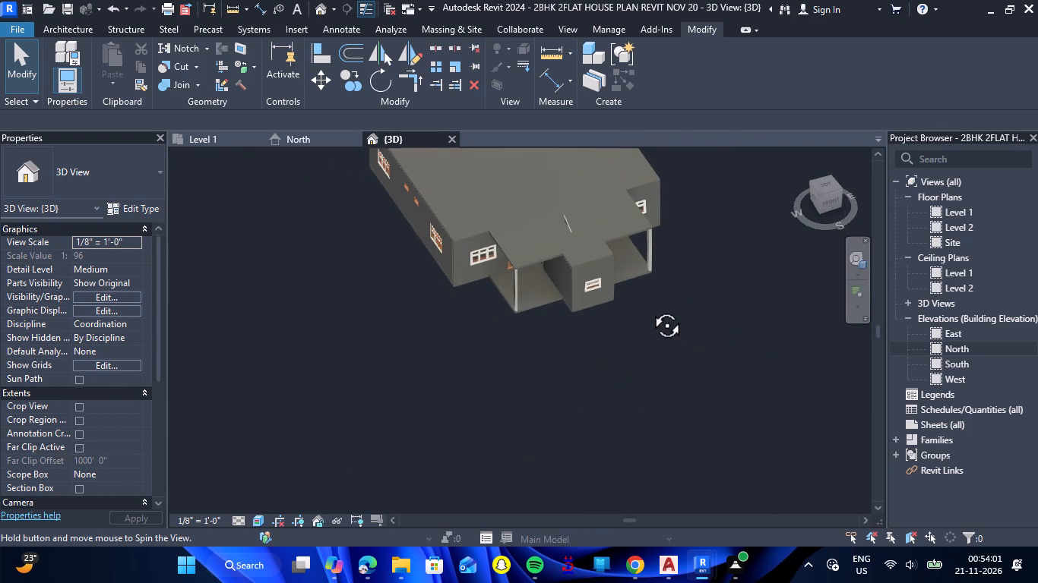
drag(650, 308, 682, 193)
shift+right_drag(650, 308, 682, 193)
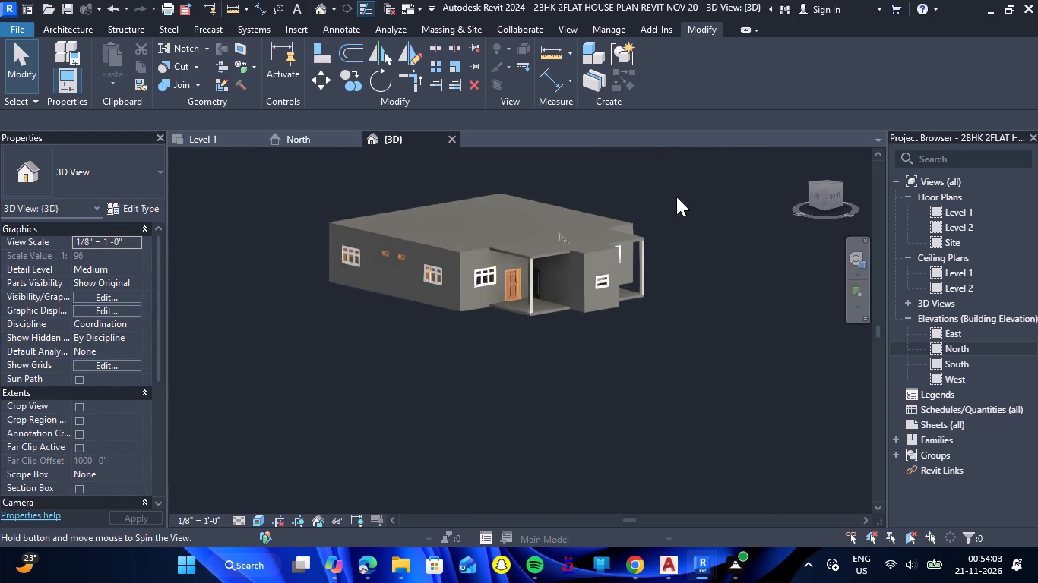
click(505, 251)
scroll(498, 228, up, 6)
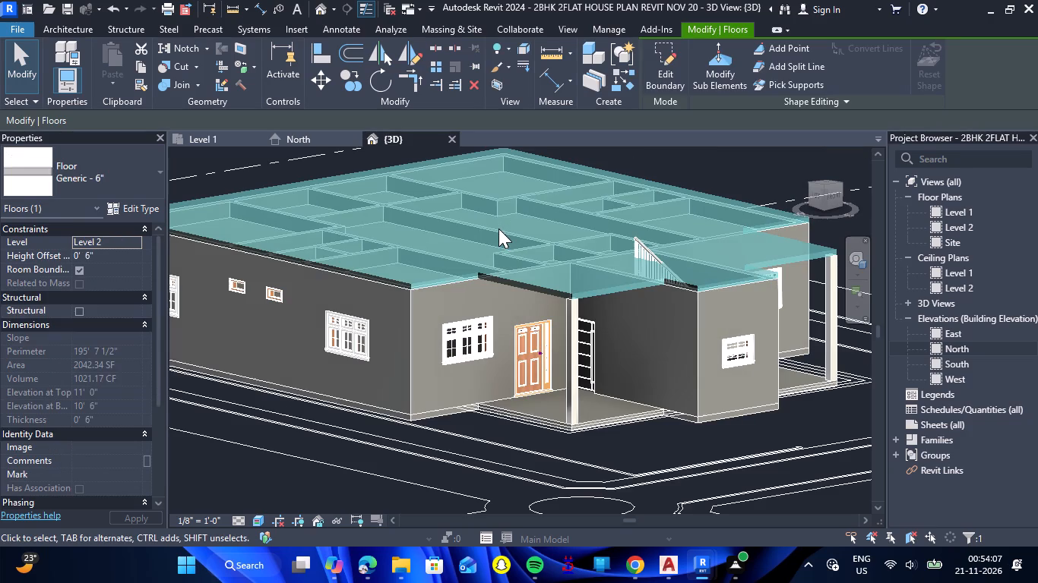
text(HH)
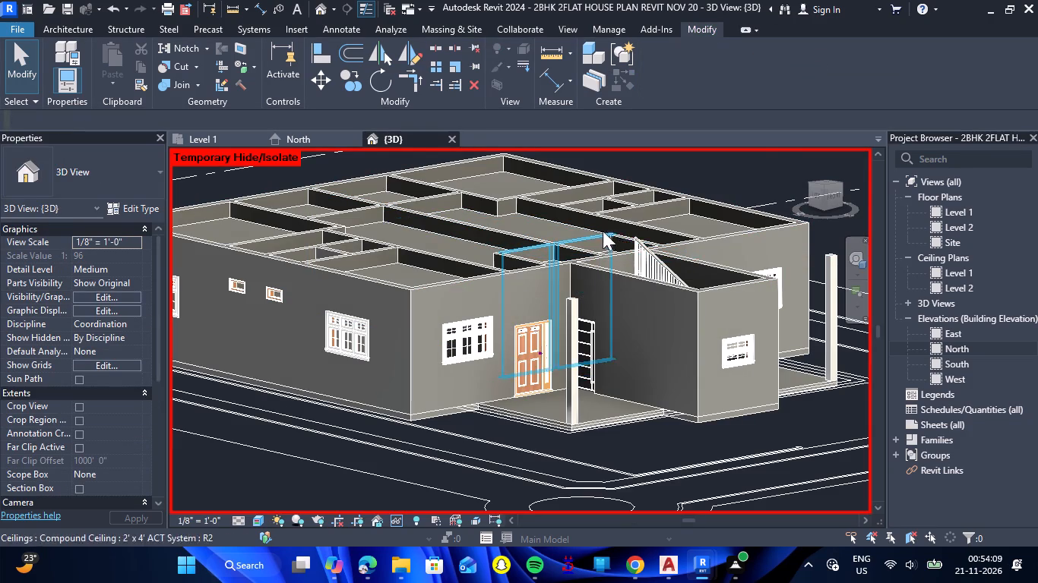
Temporarily hide all the 2' x 4' ACT System ceilings over the rooms of both flats.
drag(769, 169, 717, 260)
shift+right_drag(769, 169, 717, 260)
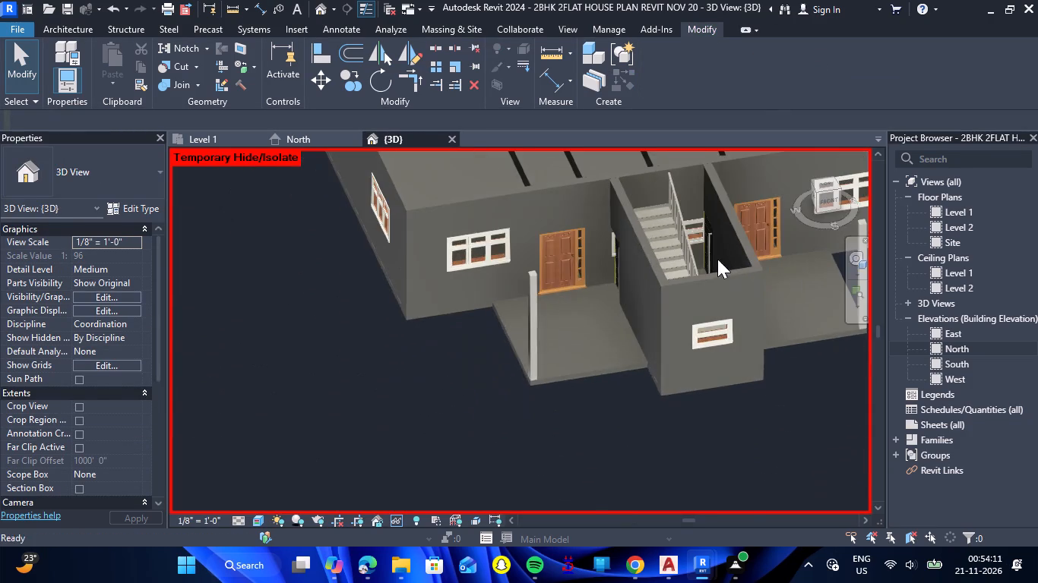
scroll(716, 261, down, 11)
scroll(718, 195, up, 8)
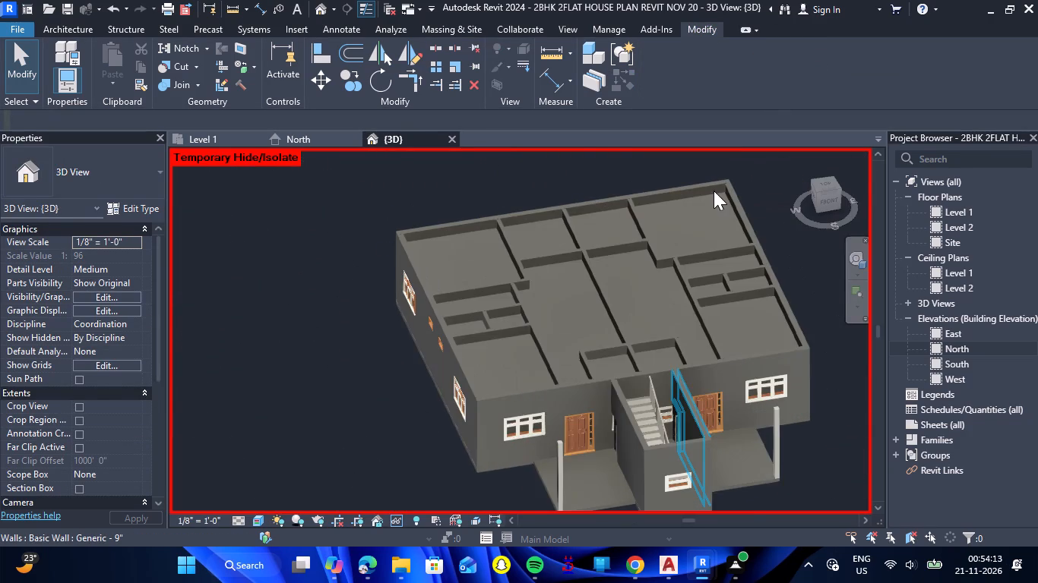
click(703, 200)
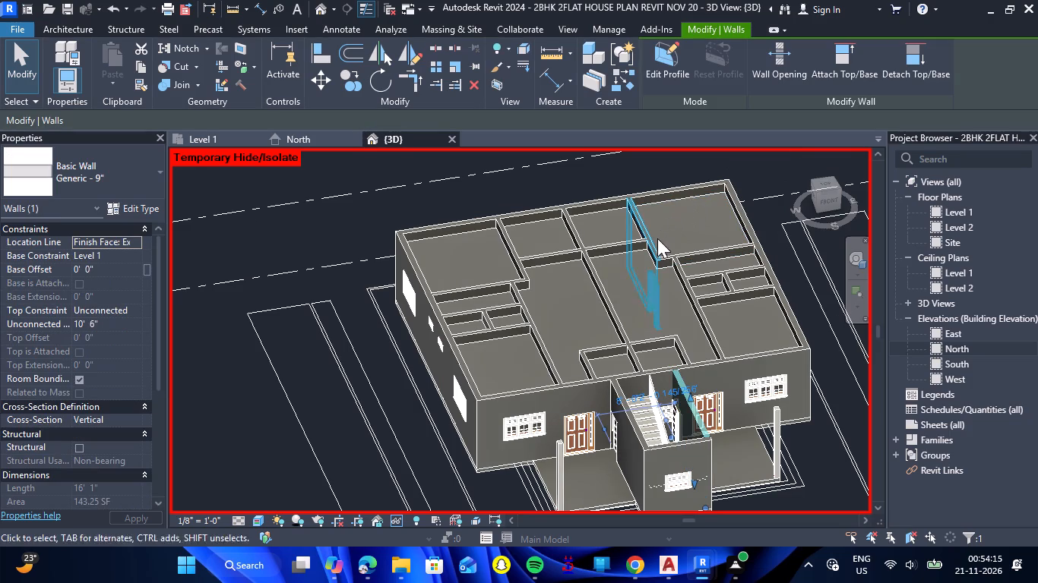
click(689, 202)
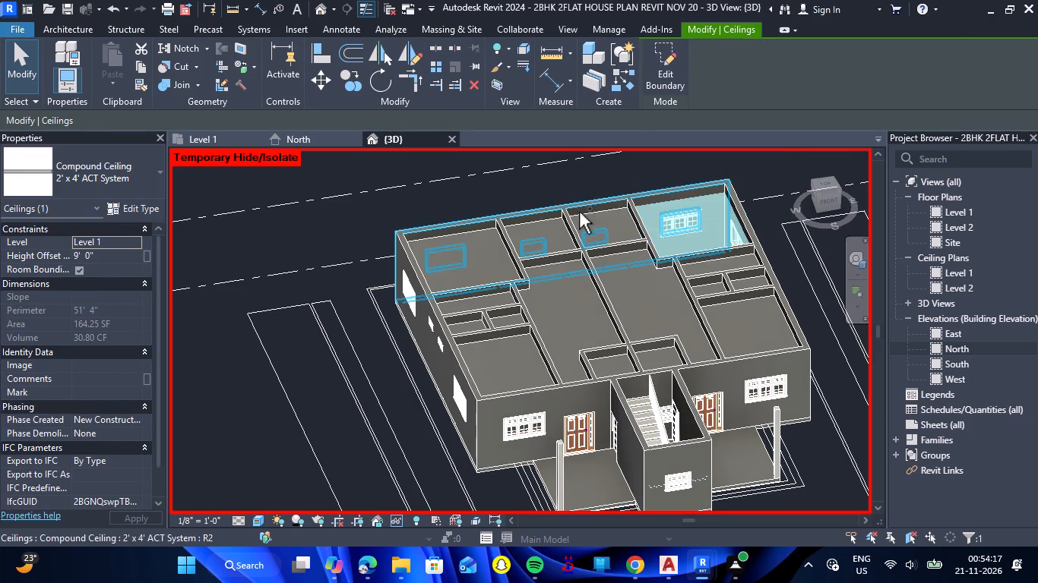
ctrl+click(590, 213)
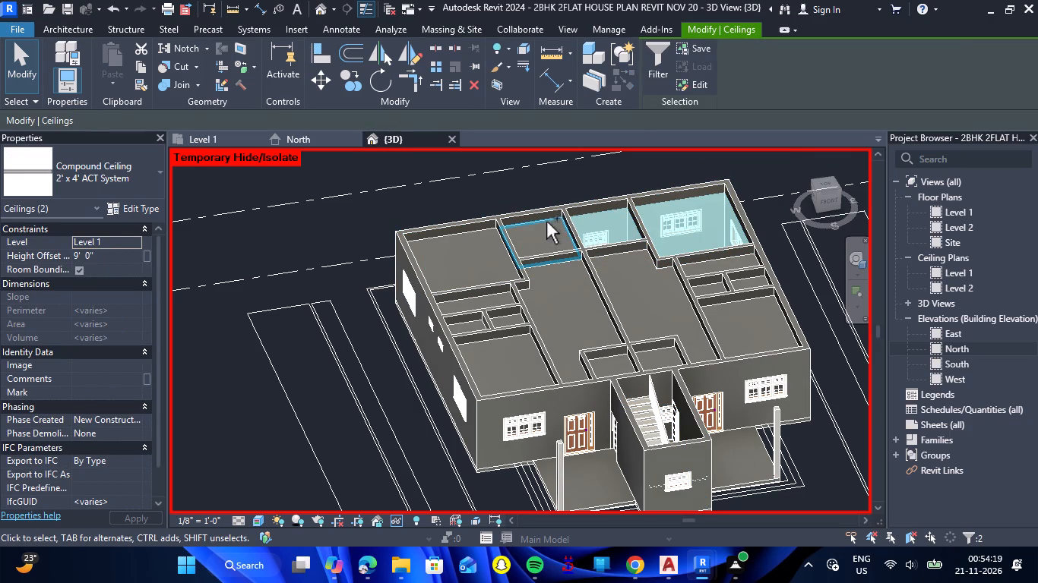
ctrl+click(546, 222)
ctrl+click(476, 233)
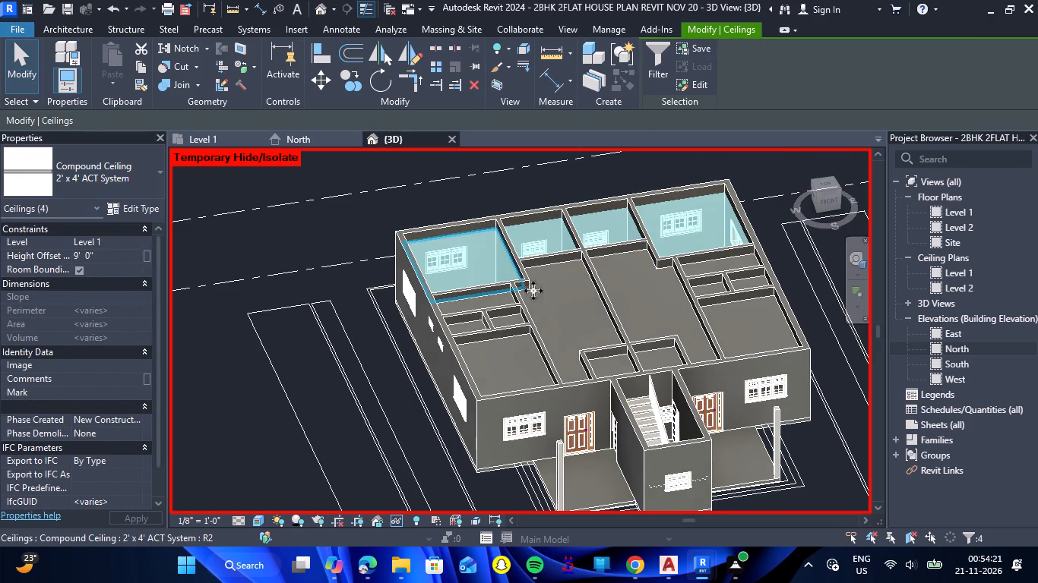
ctrl+click(559, 269)
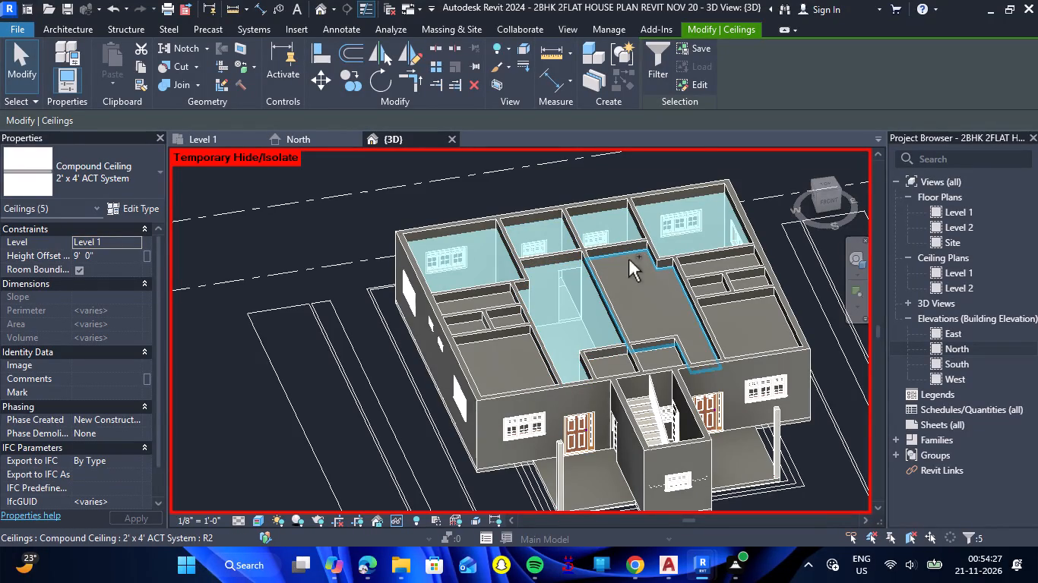
ctrl+click(679, 280)
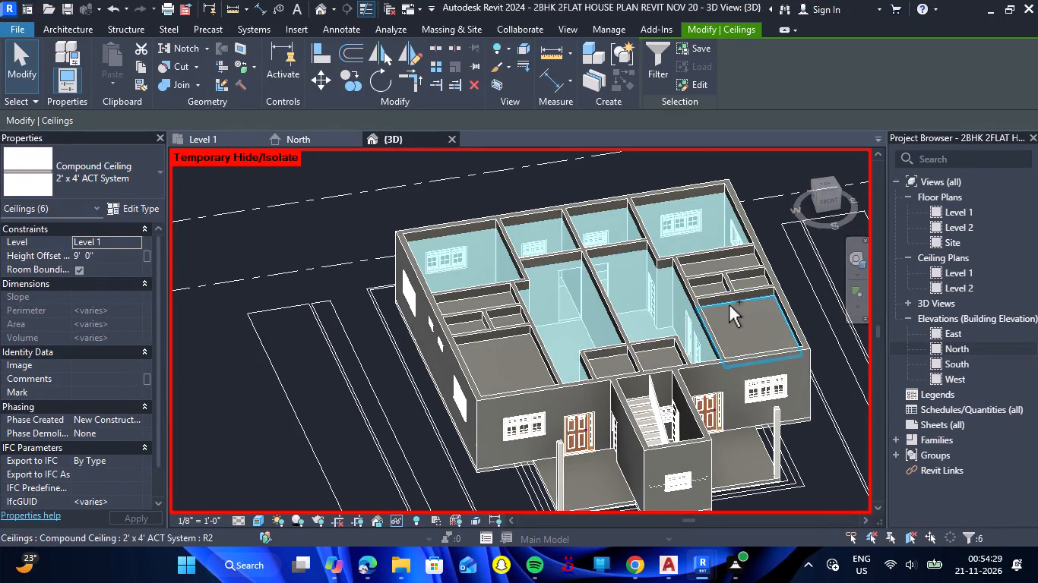
ctrl+click(729, 305)
ctrl+click(709, 260)
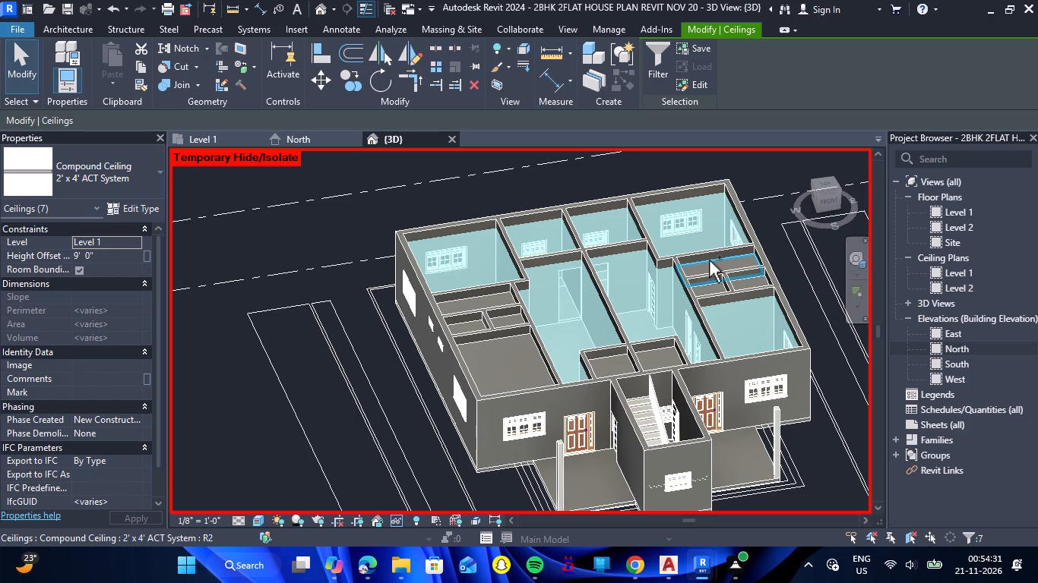
scroll(717, 279, up, 7)
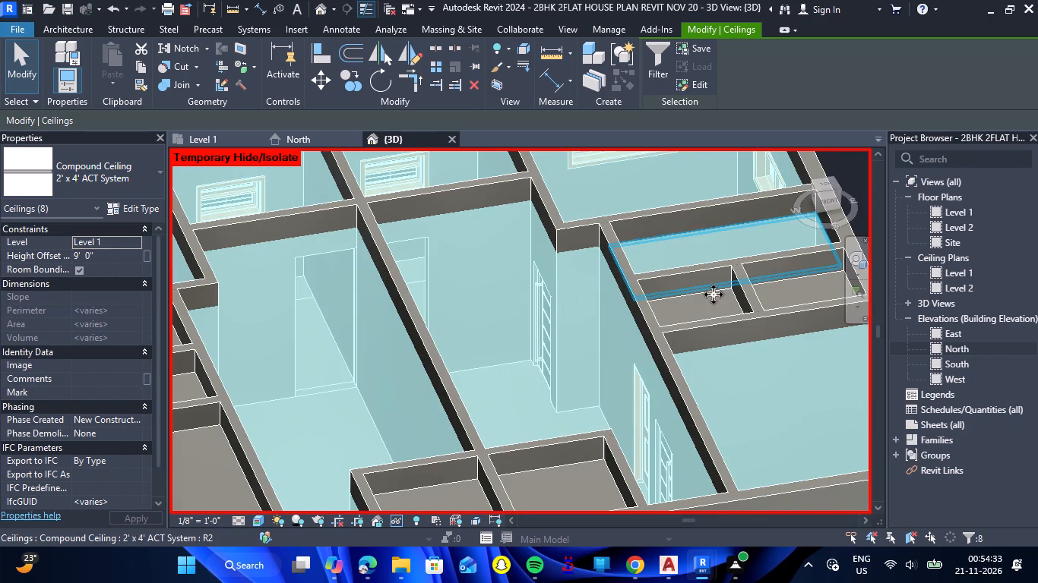
ctrl+click(712, 298)
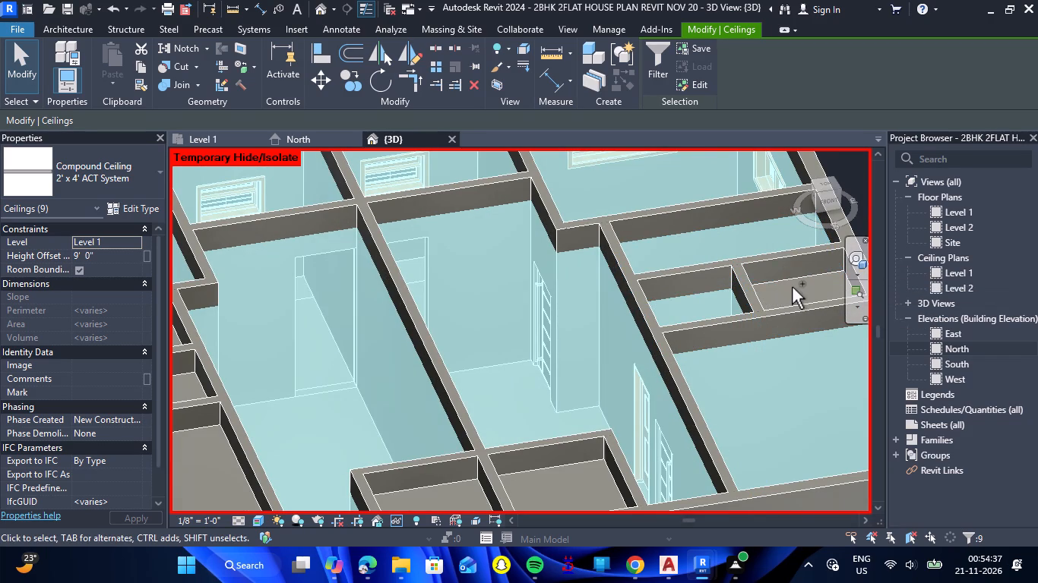
ctrl+click(793, 285)
scroll(511, 276, down, 5)
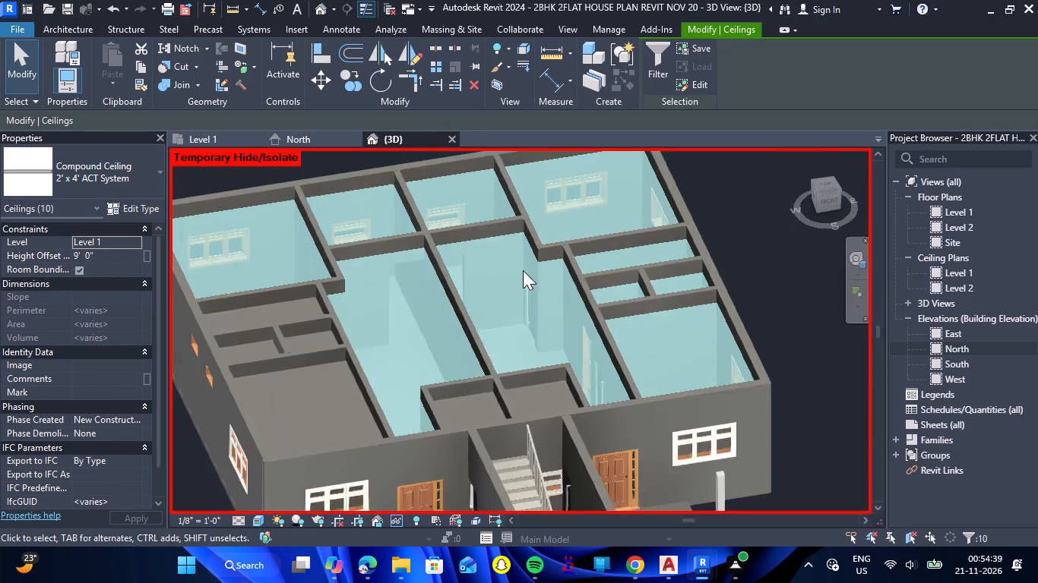
ctrl+click(286, 299)
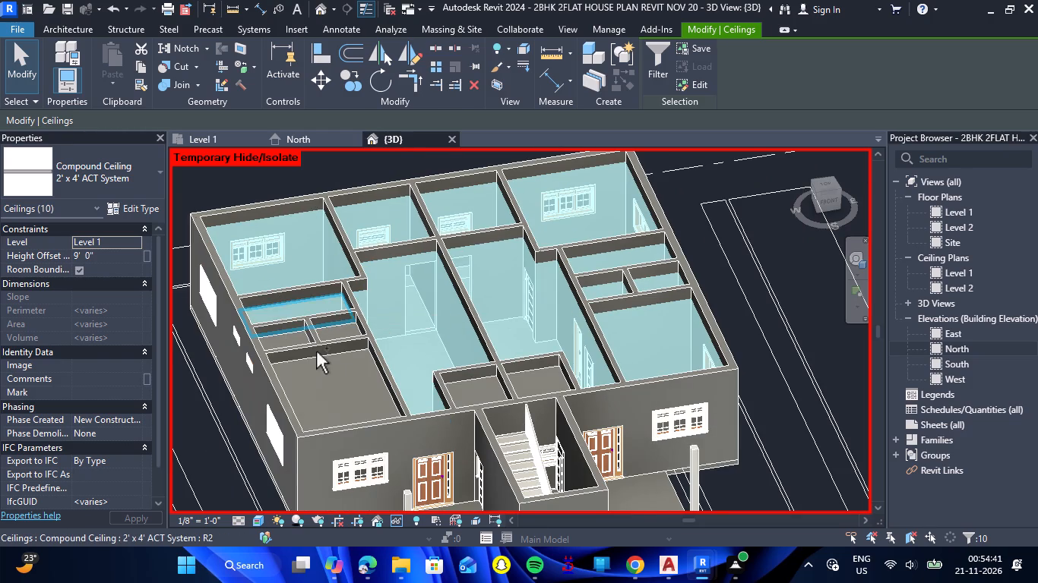
ctrl+click(322, 361)
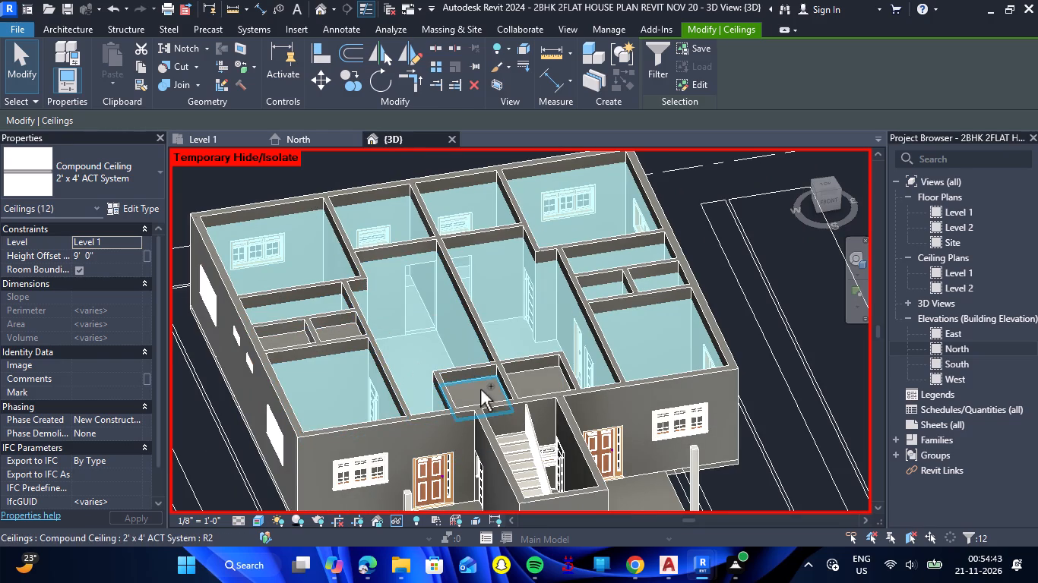
ctrl+click(481, 385)
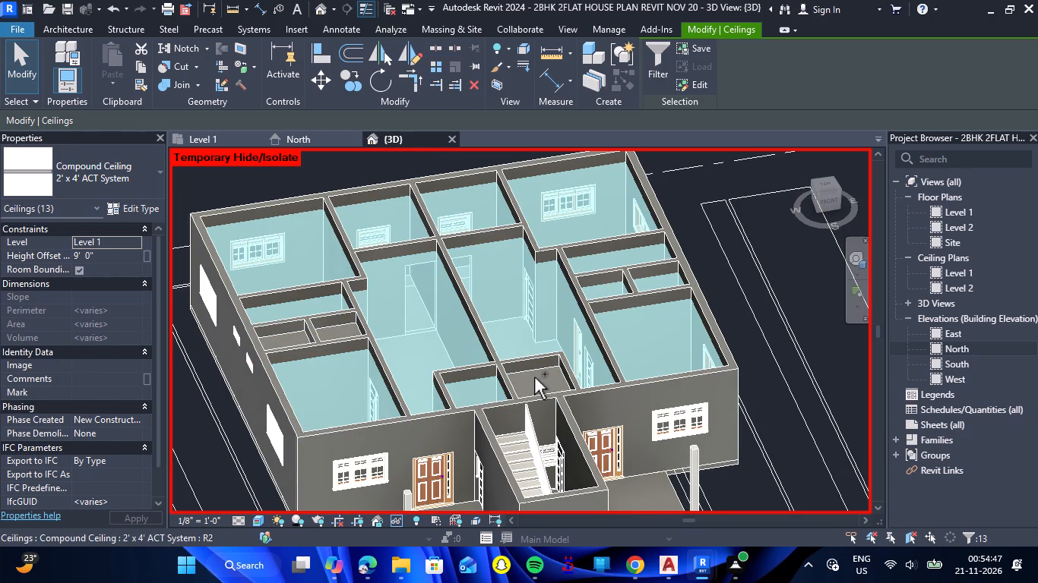
ctrl+click(536, 376)
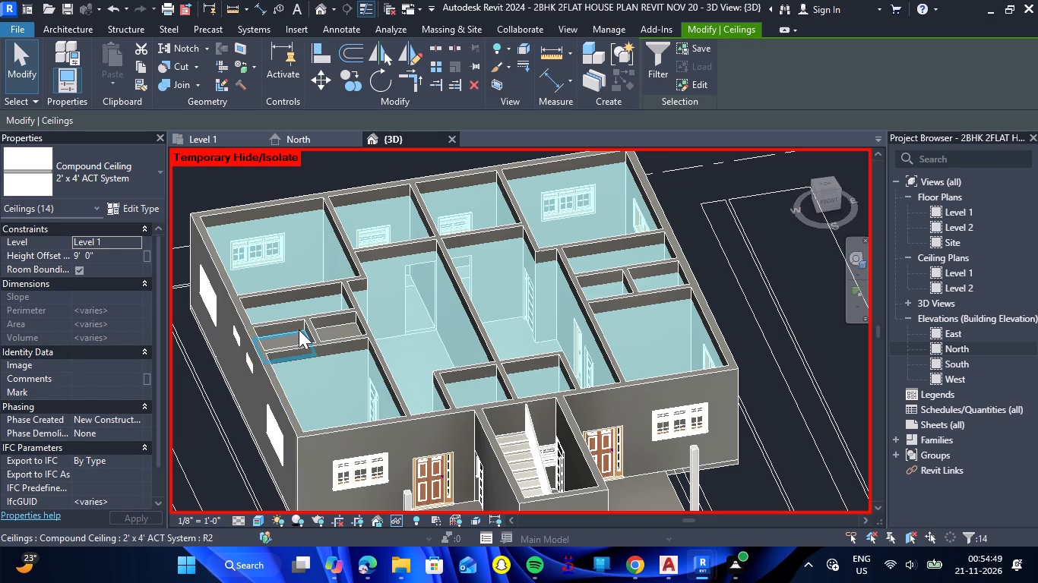
scroll(299, 329, up, 5)
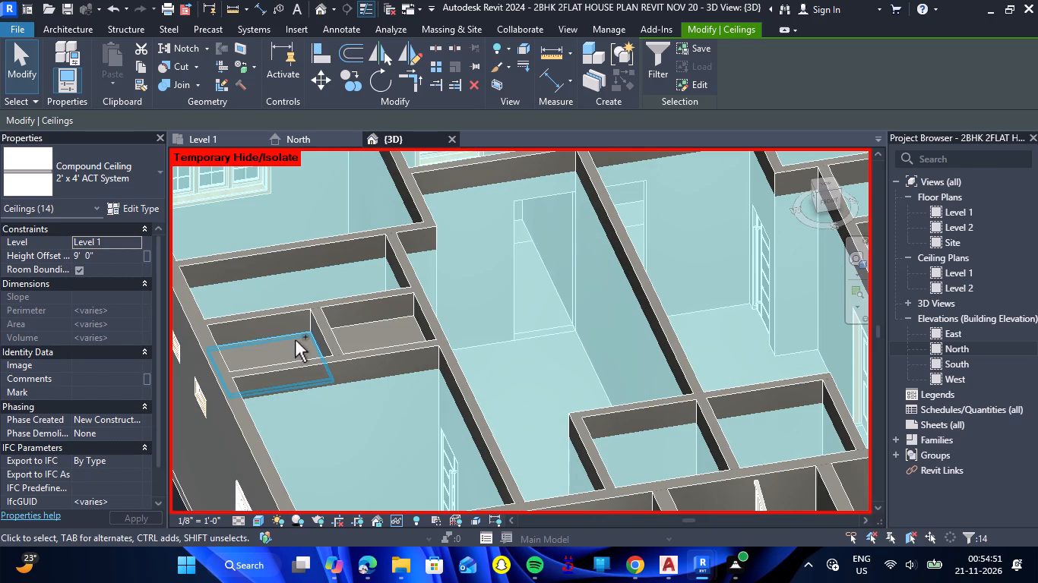
ctrl+click(295, 340)
ctrl+click(363, 329)
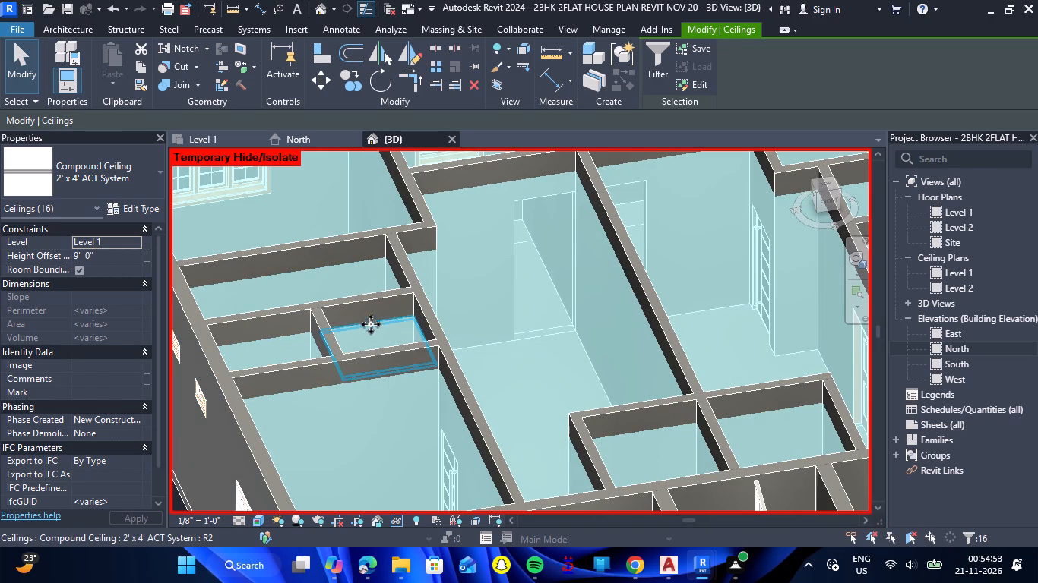
text(HH)
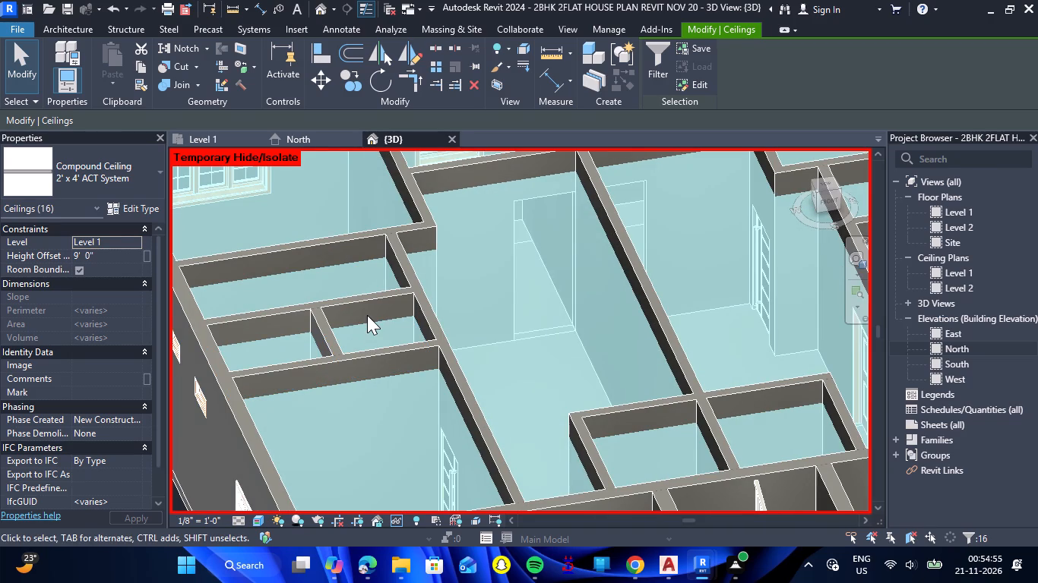
scroll(497, 365, down, 5)
scroll(583, 296, down, 2)
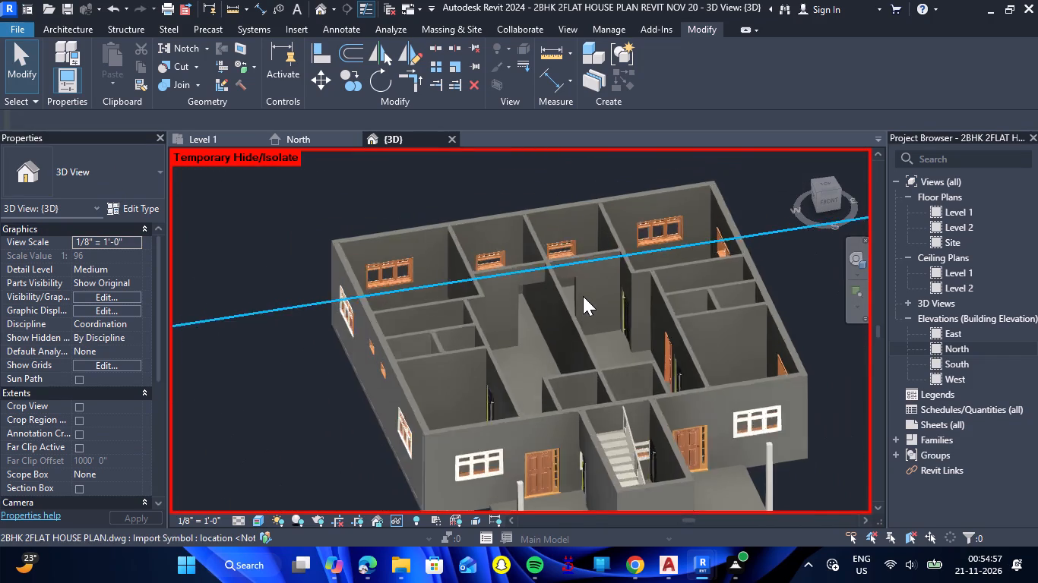
Start the Paint tool, search the project materials for "BED", and close the material browser.
scroll(596, 262, up, 3)
text(PT)
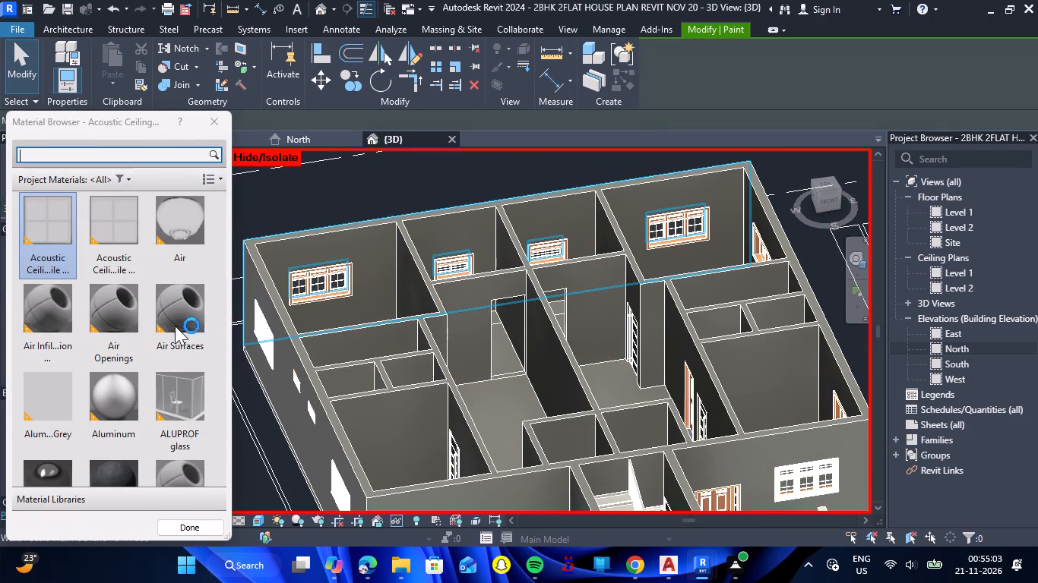
scroll(163, 330, down, 6)
scroll(161, 330, up, 2)
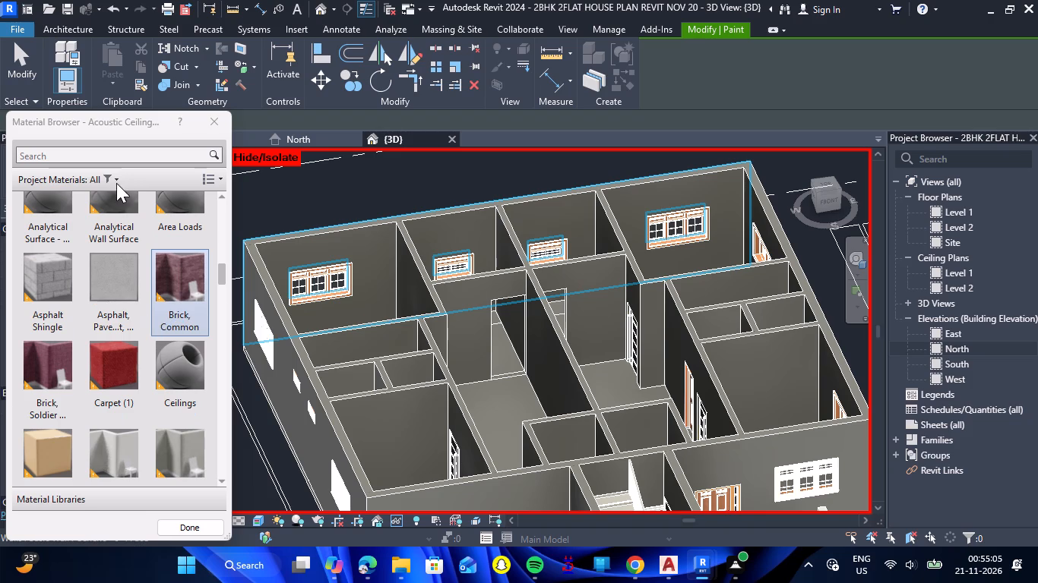
click(128, 155)
text(BED)
click(225, 131)
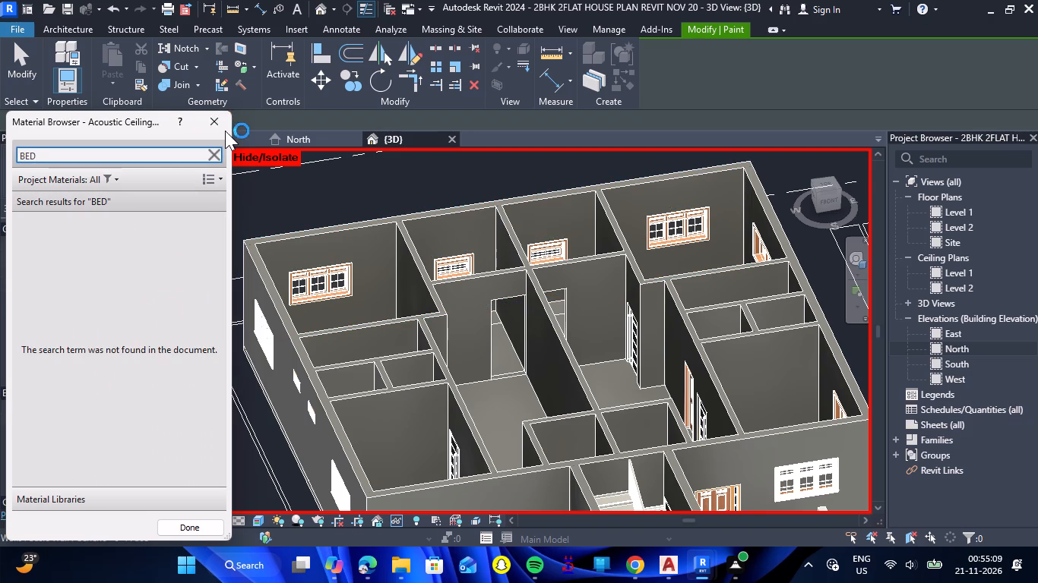
Create a new project material and name it BED ROOM WALL 1.
click(604, 30)
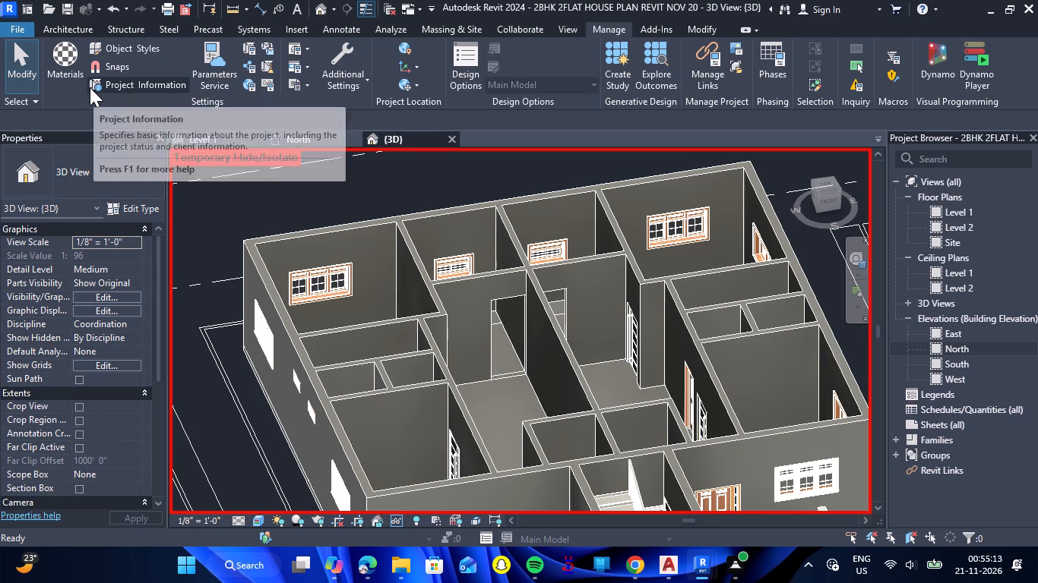
click(71, 64)
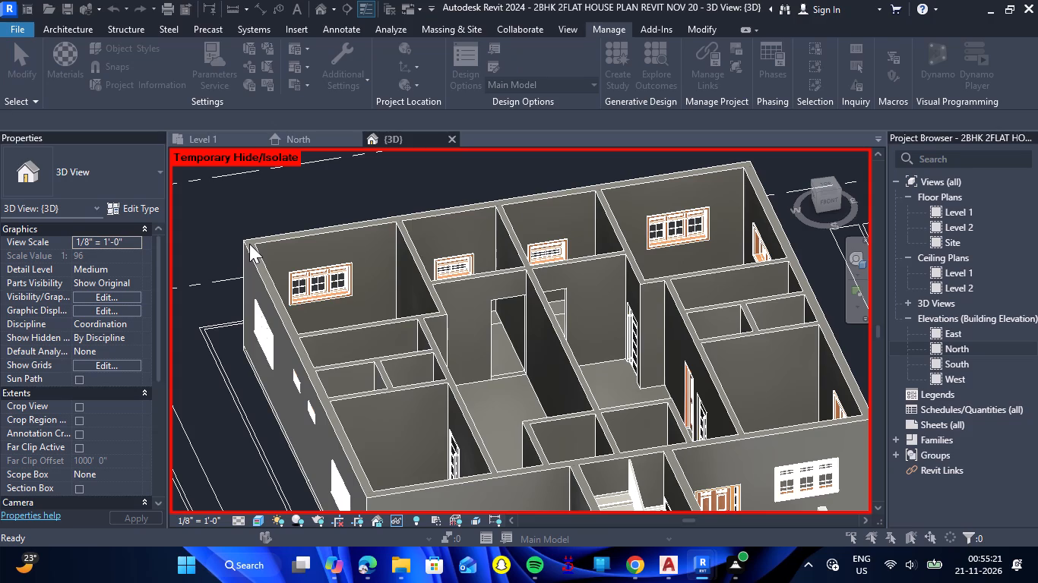
scroll(252, 259, down, 2)
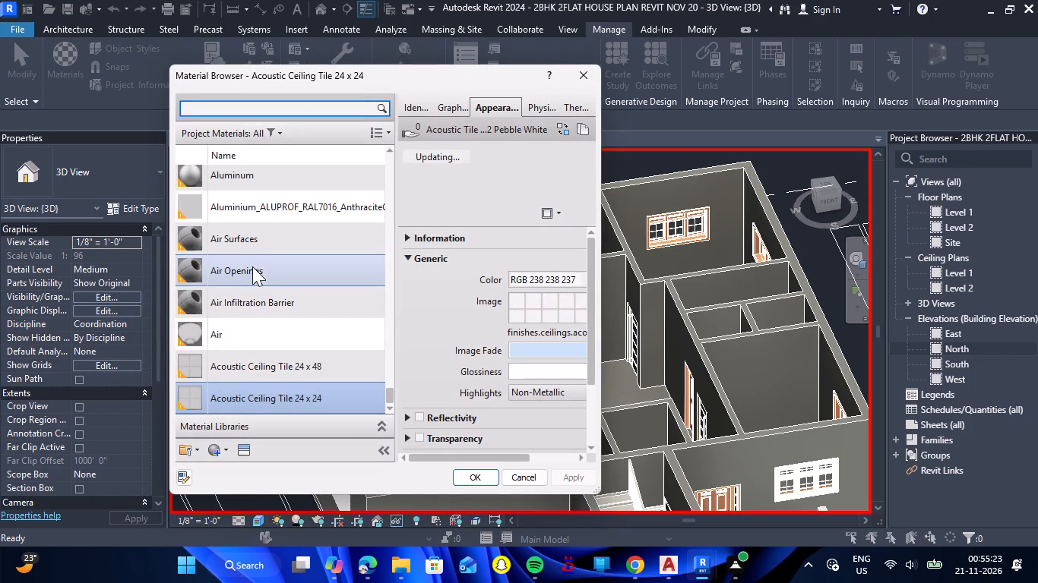
scroll(252, 266, down, 2)
scroll(264, 326, up, 4)
click(225, 449)
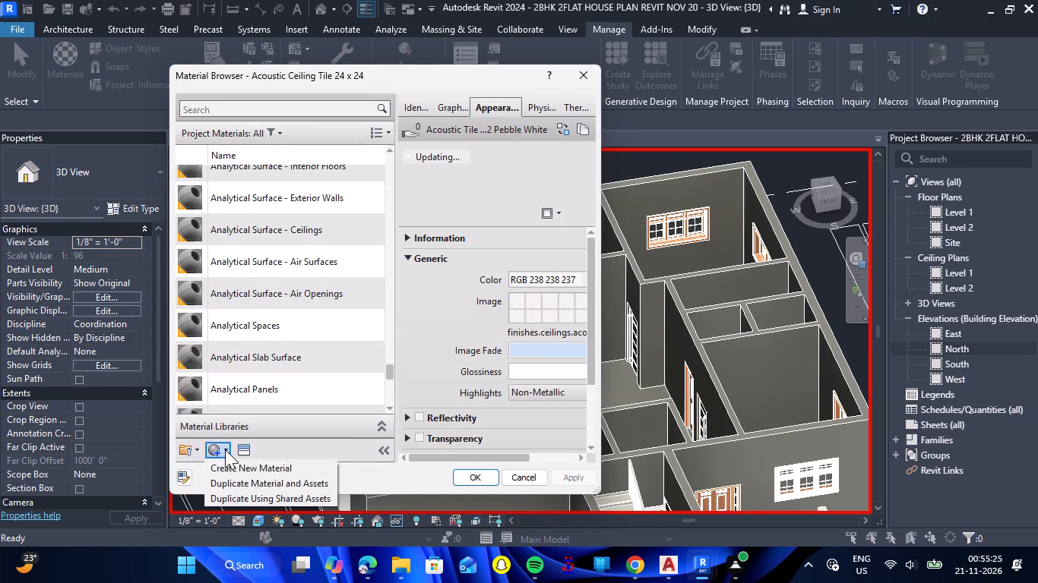
click(233, 474)
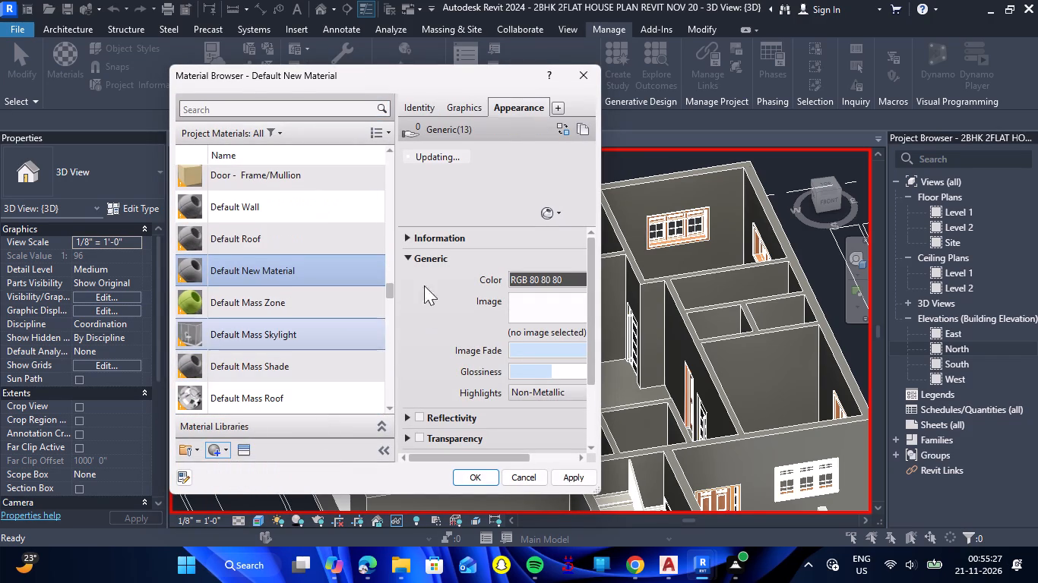
right_click(344, 263)
click(400, 316)
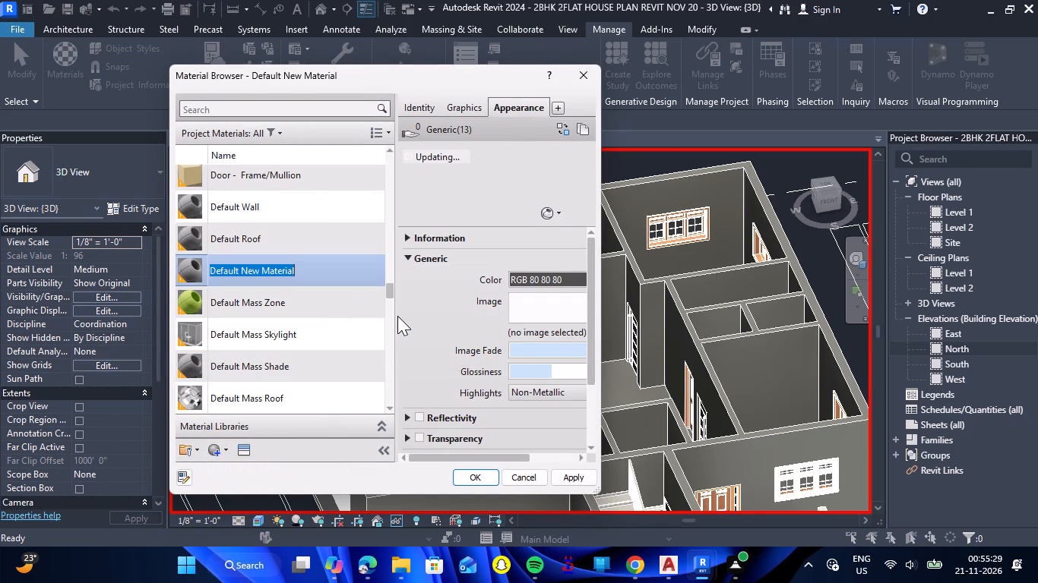
text(BED ROOM WALL 1)
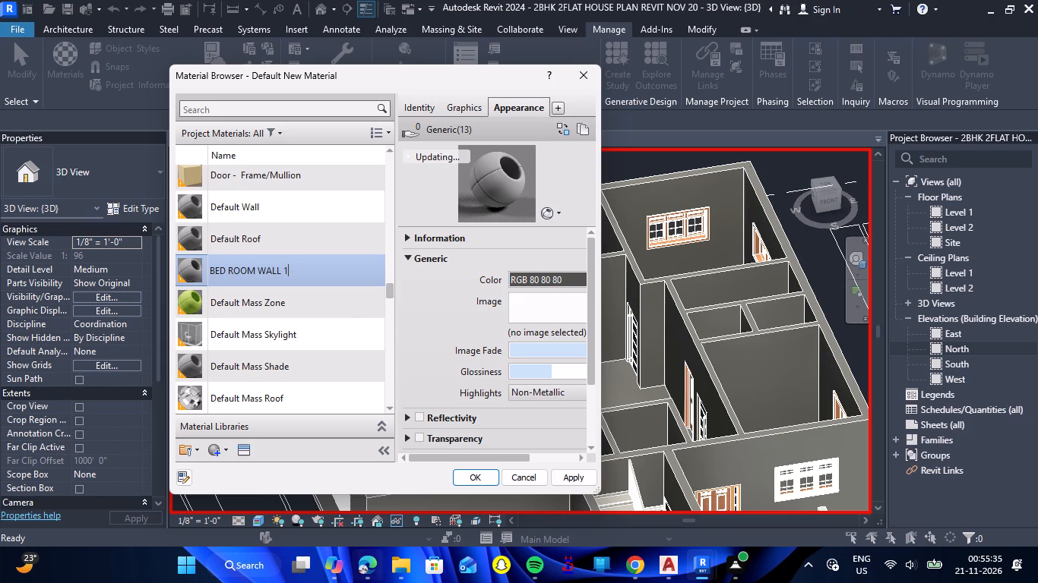
Open the appearance assets for BED ROOM WALL 1 and show the Appearance Library's glossy wall paints.
click(246, 451)
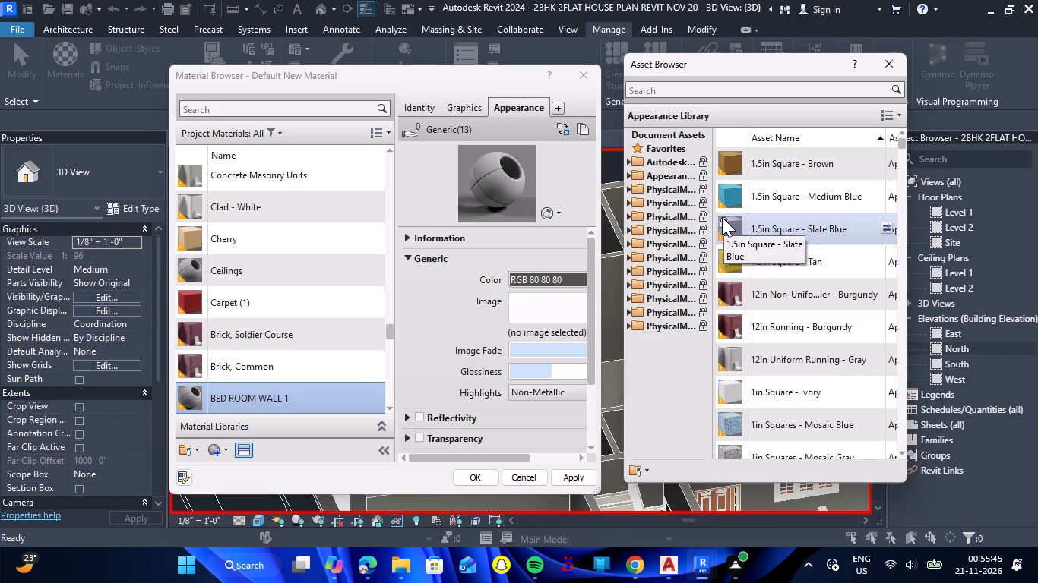
double_click(638, 162)
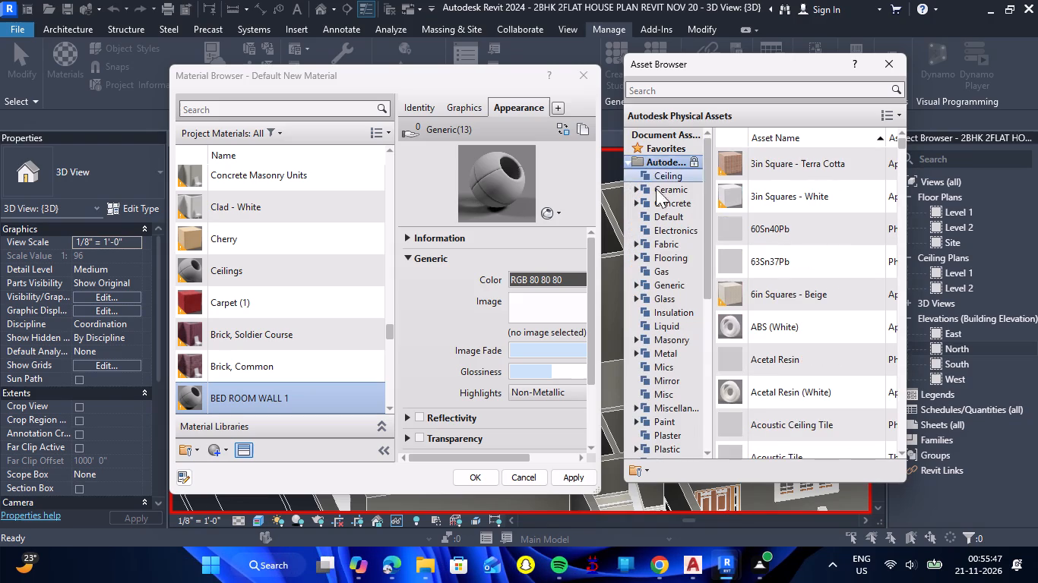
scroll(670, 301, down, 6)
double_click(658, 350)
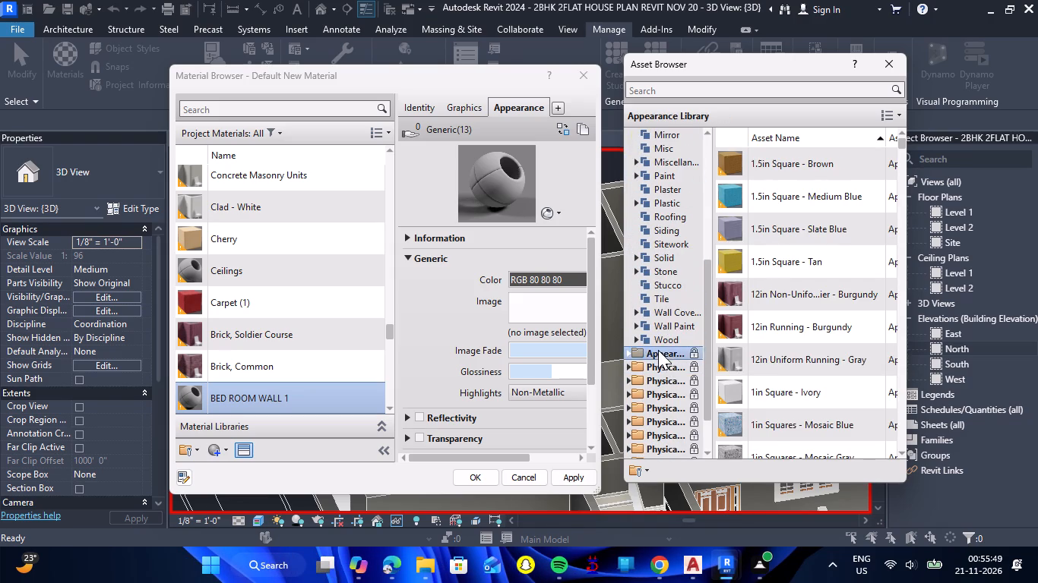
scroll(657, 297, down, 9)
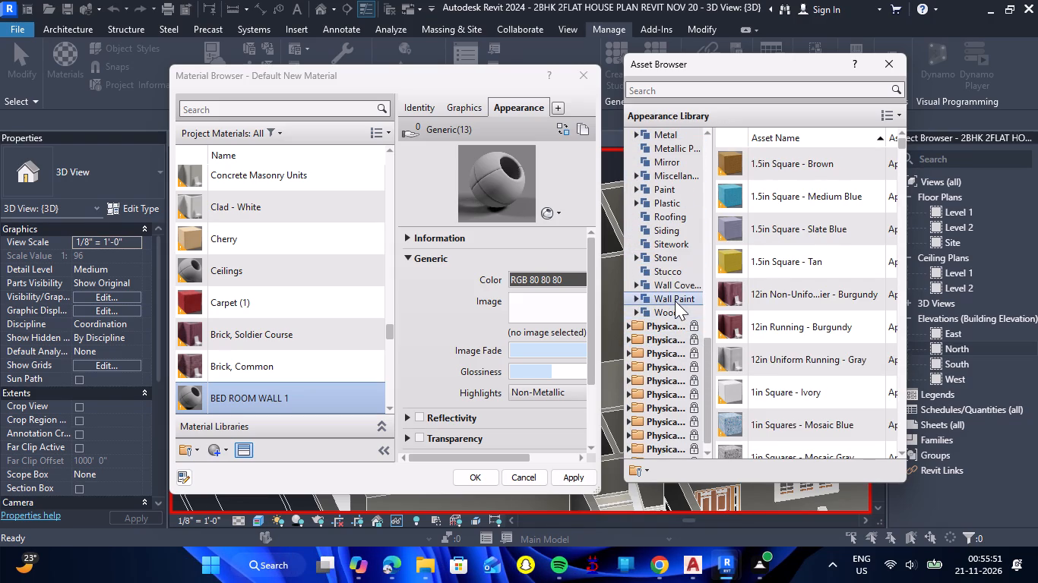
double_click(675, 301)
double_click(676, 314)
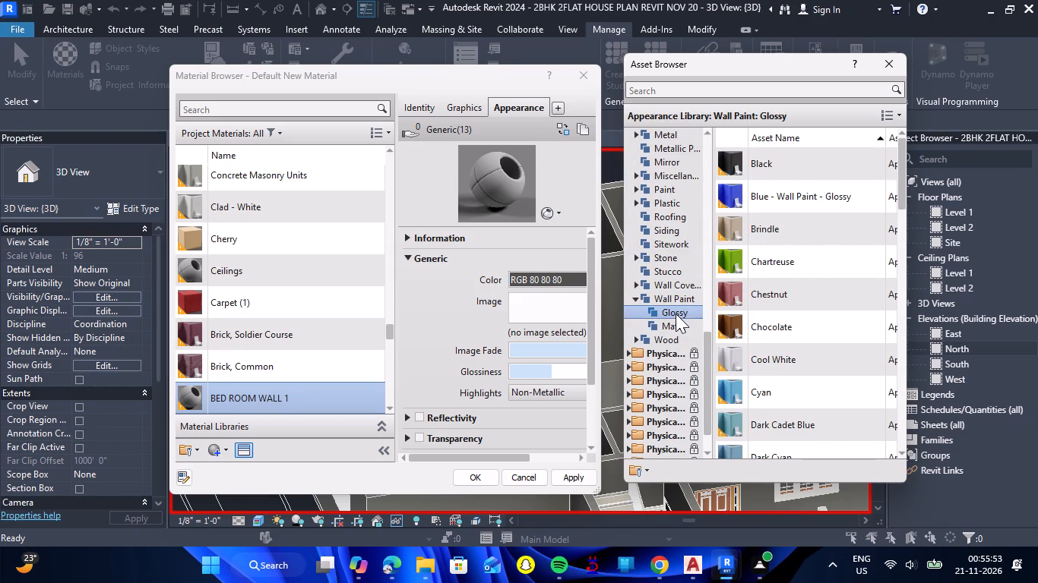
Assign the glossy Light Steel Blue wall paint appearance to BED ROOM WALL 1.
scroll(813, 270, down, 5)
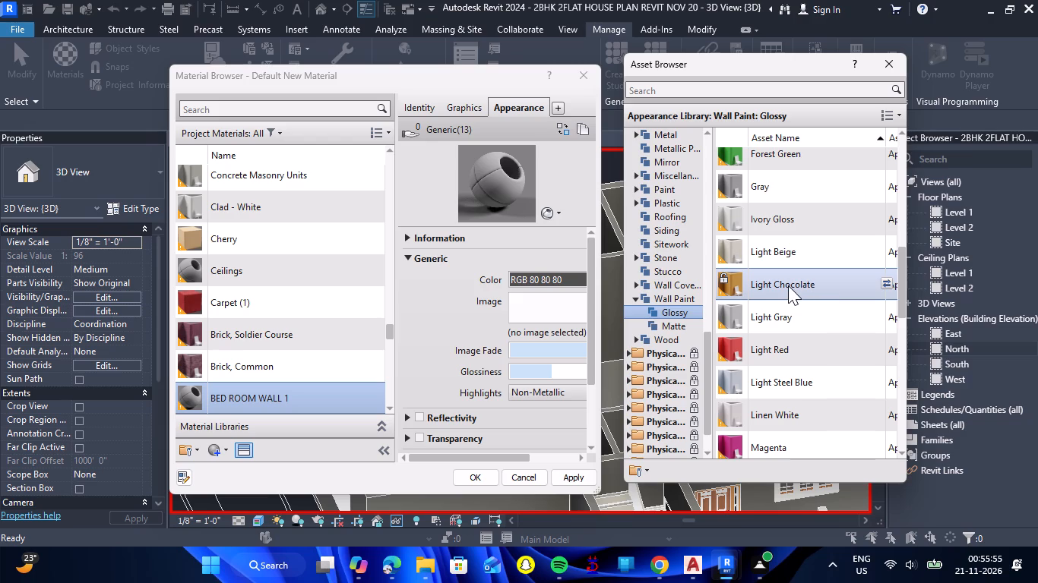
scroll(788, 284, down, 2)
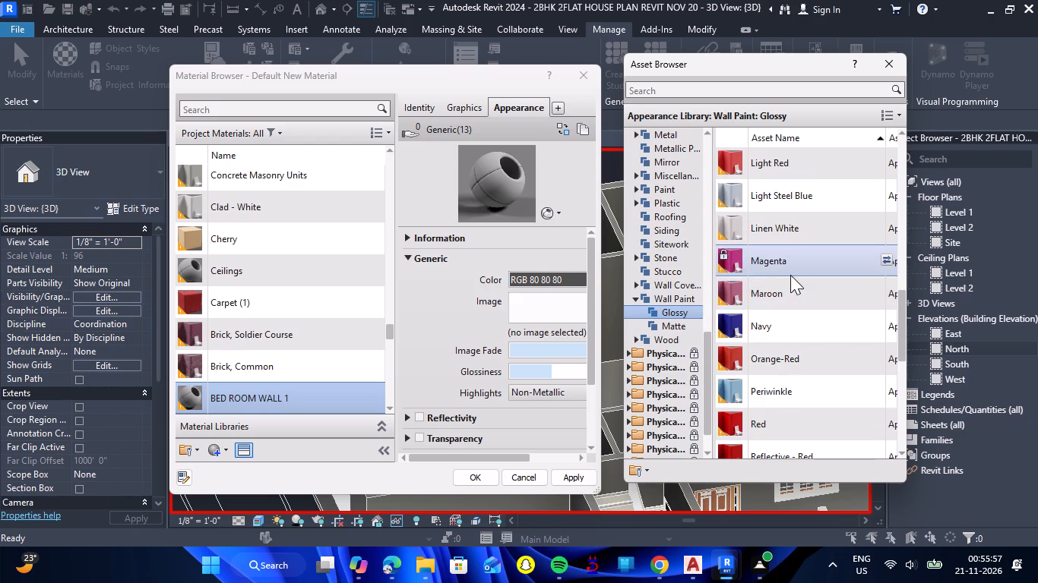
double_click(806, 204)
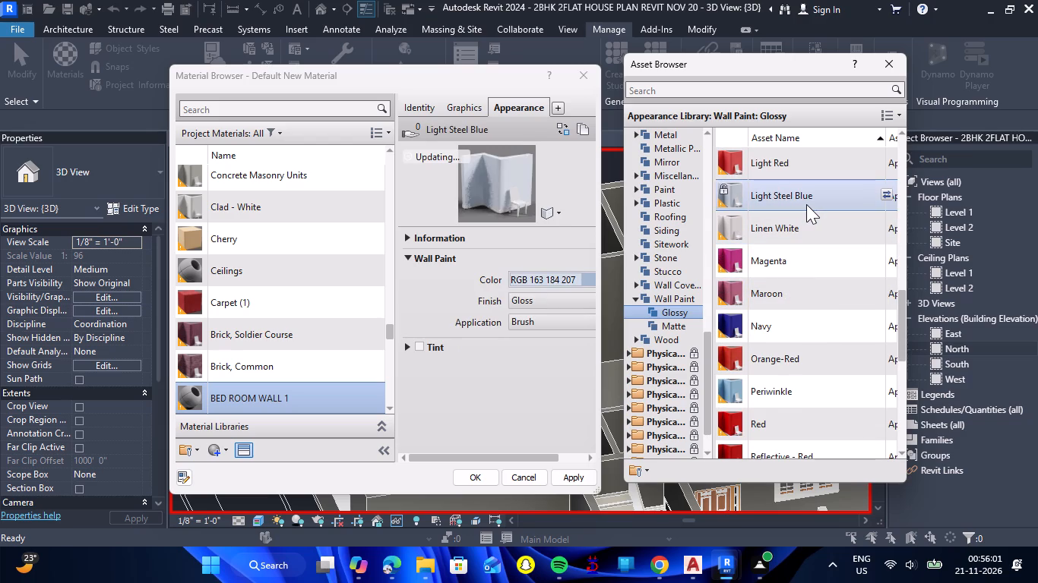
Assign the glossy Salmon wall paint appearance to BED ROOM WALL 1 and apply it.
scroll(771, 292, down, 1)
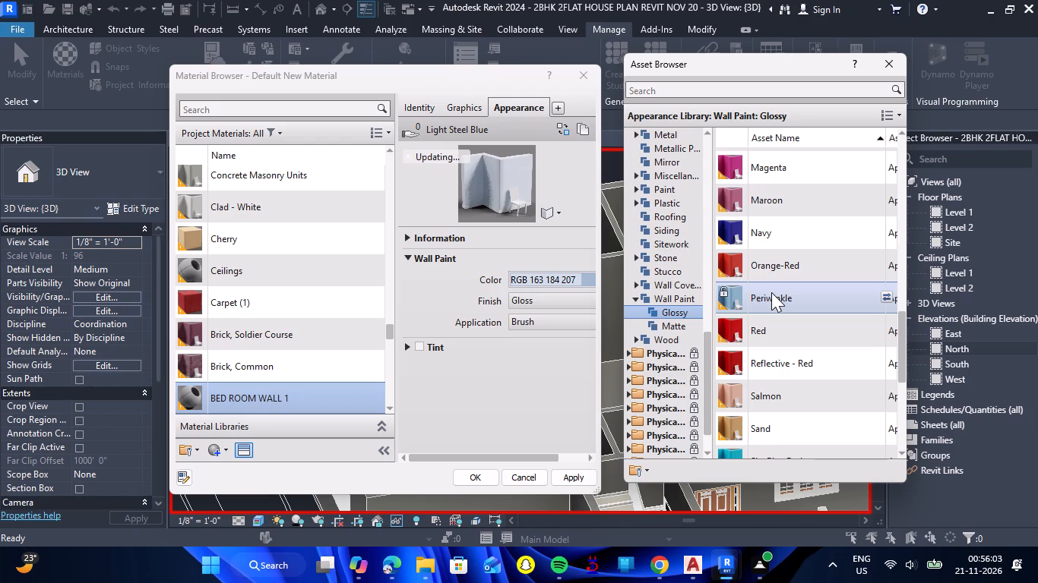
scroll(771, 292, down, 1)
double_click(777, 305)
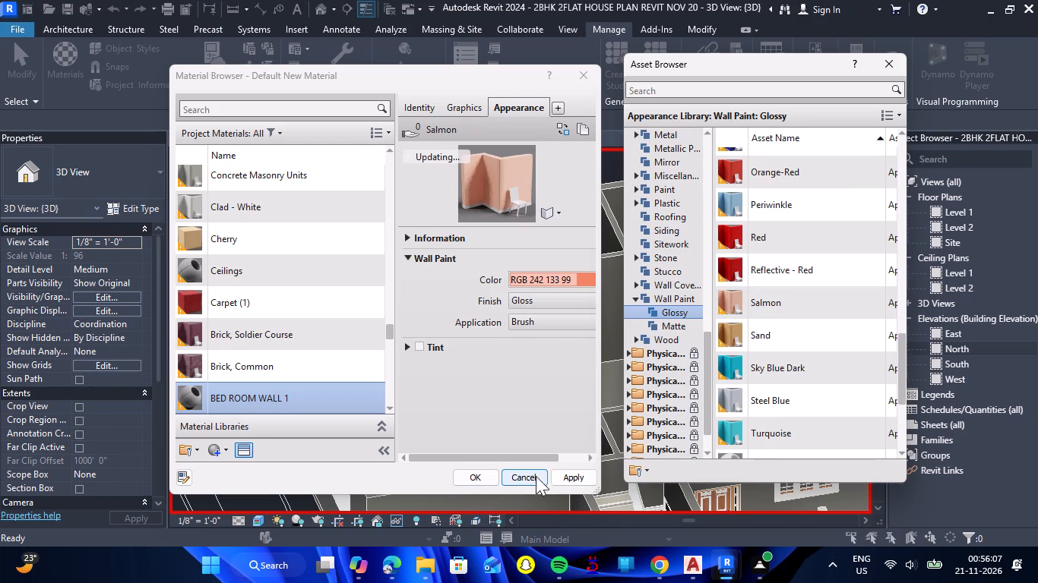
click(559, 482)
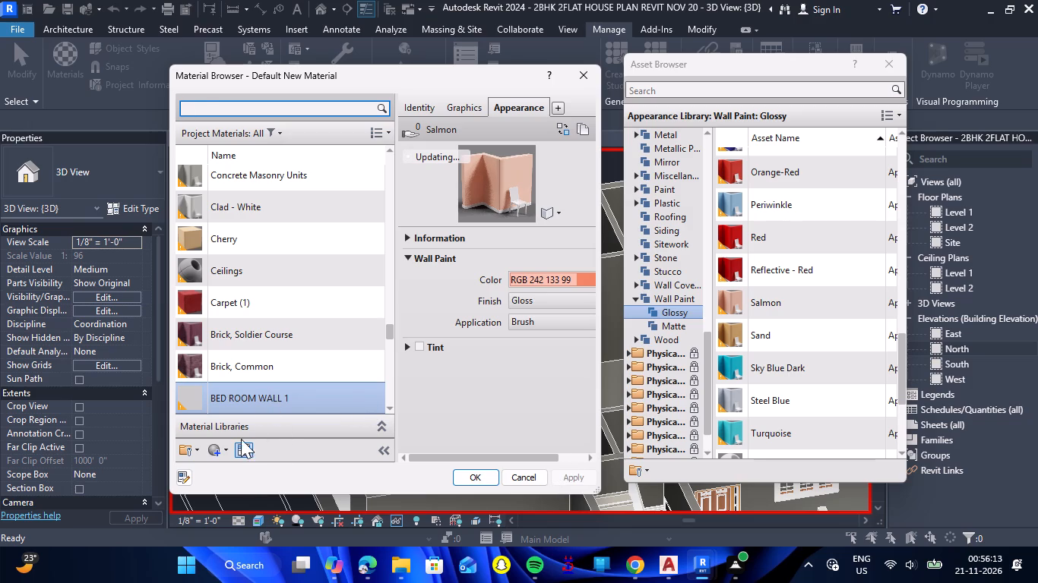
Create another new project material and name it BED ROOM WALL 2.
click(226, 452)
click(230, 468)
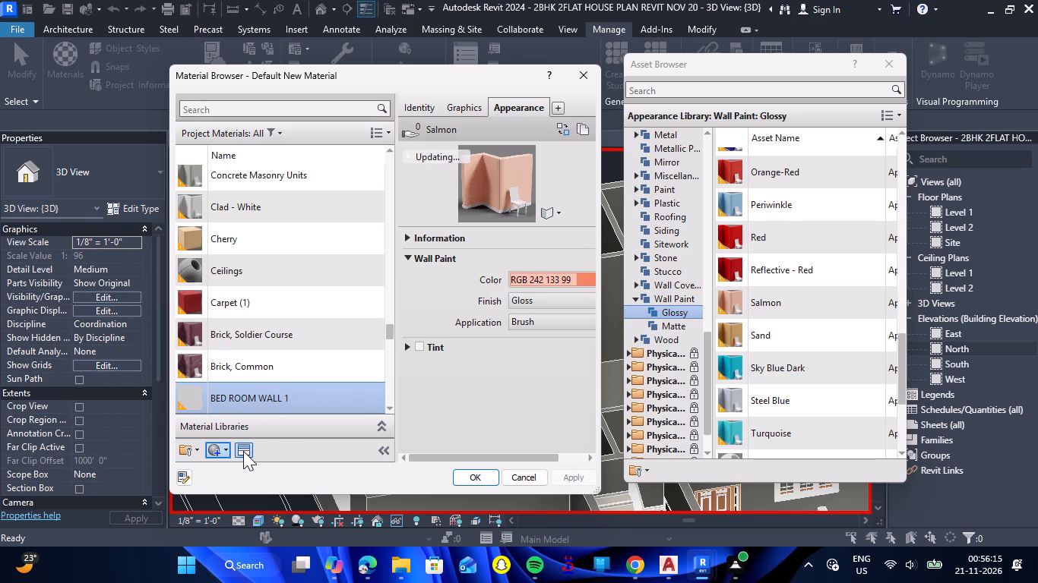
right_click(290, 269)
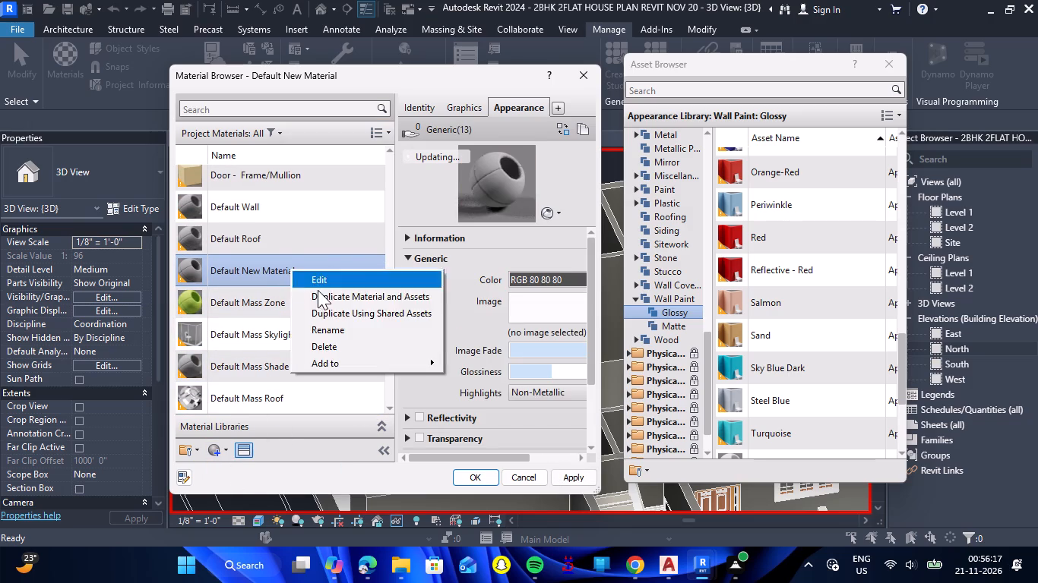
click(343, 326)
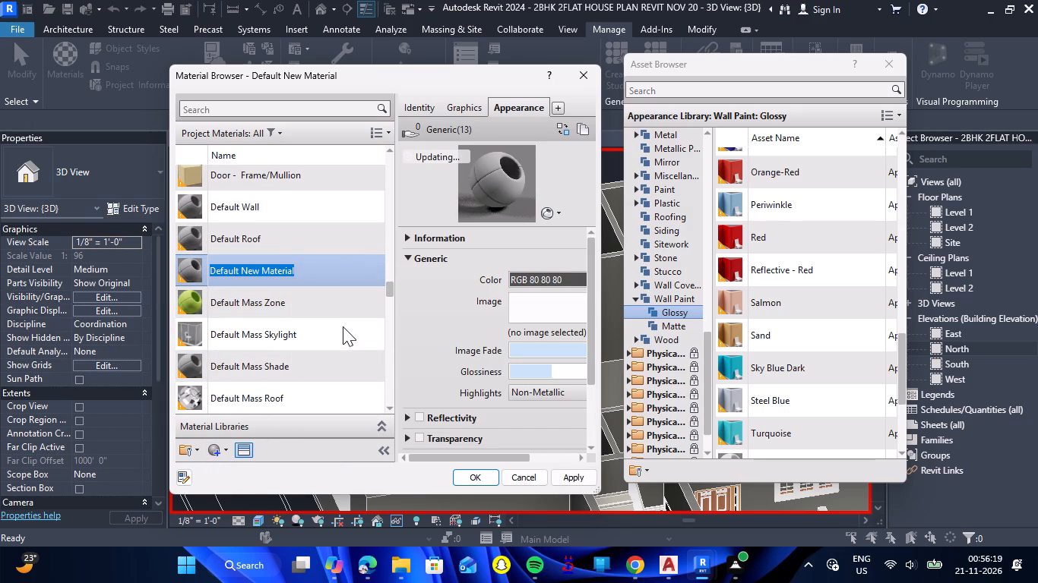
text(BED ROOM WALL 2)
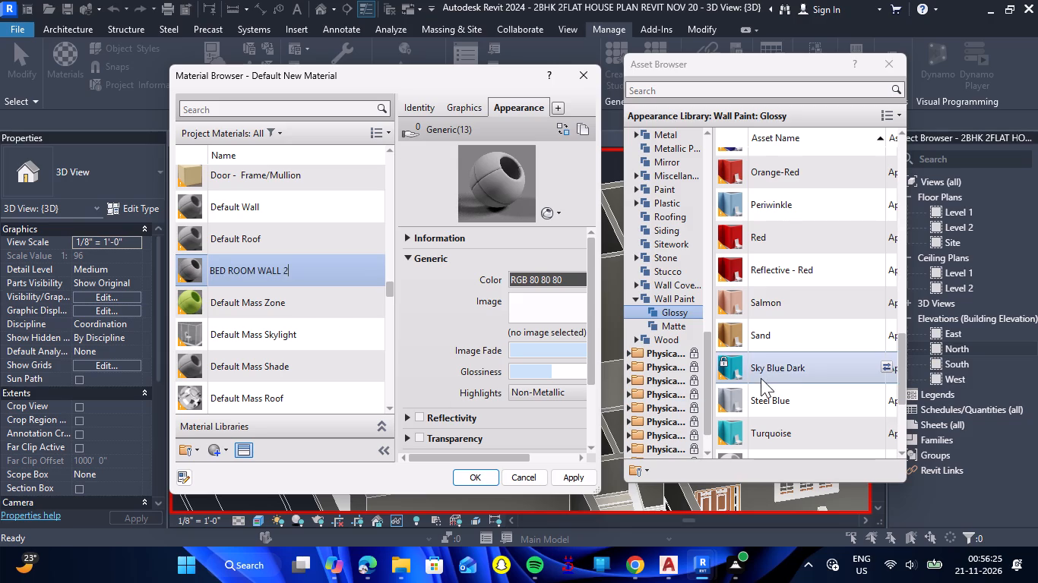
Assign the glossy Light Chocolate wall paint appearance to BED ROOM WALL 2 and apply it.
scroll(794, 347, down, 3)
scroll(799, 342, up, 2)
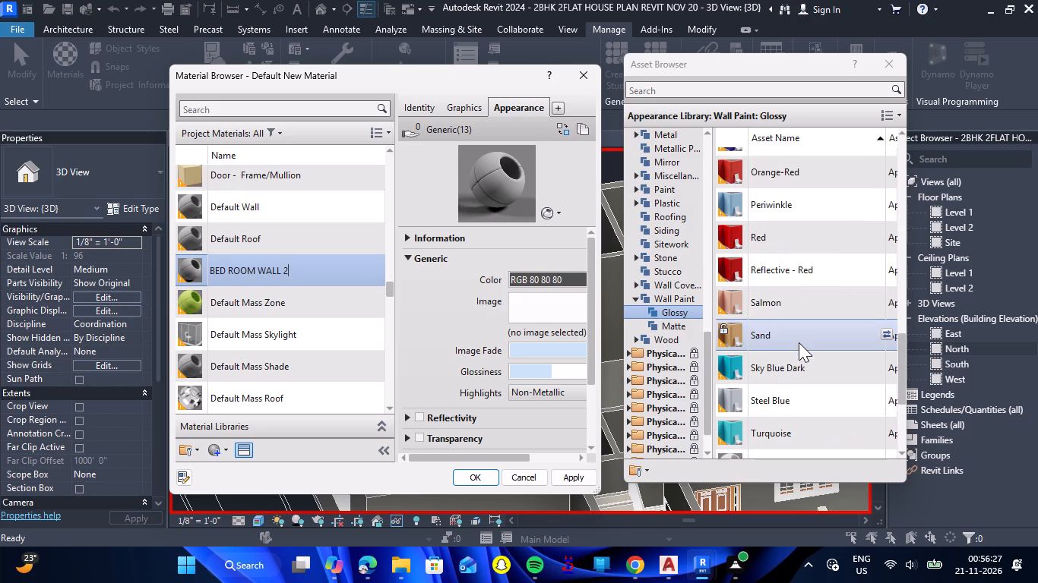
scroll(783, 321, up, 2)
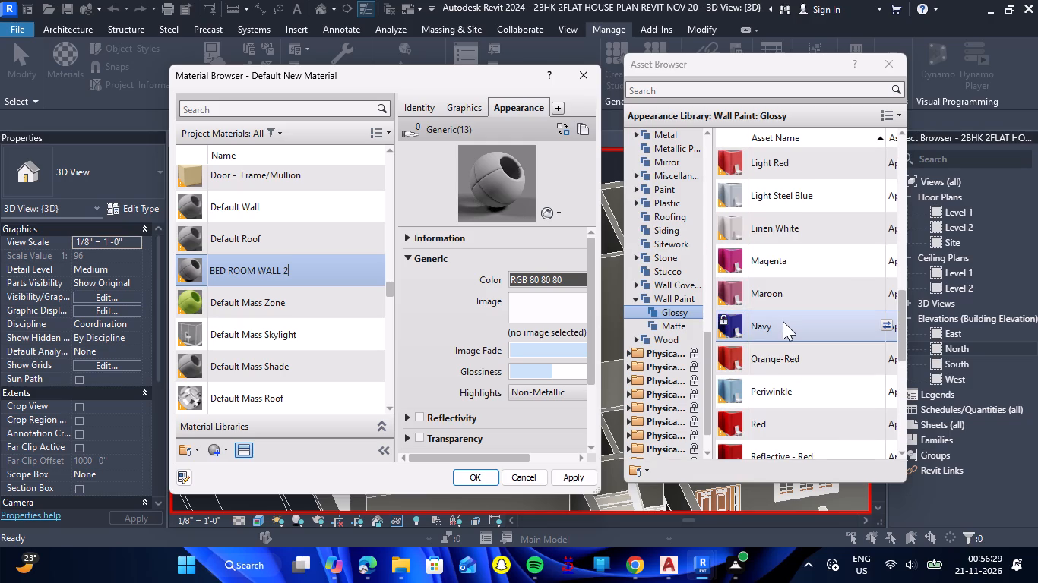
scroll(781, 319, up, 1)
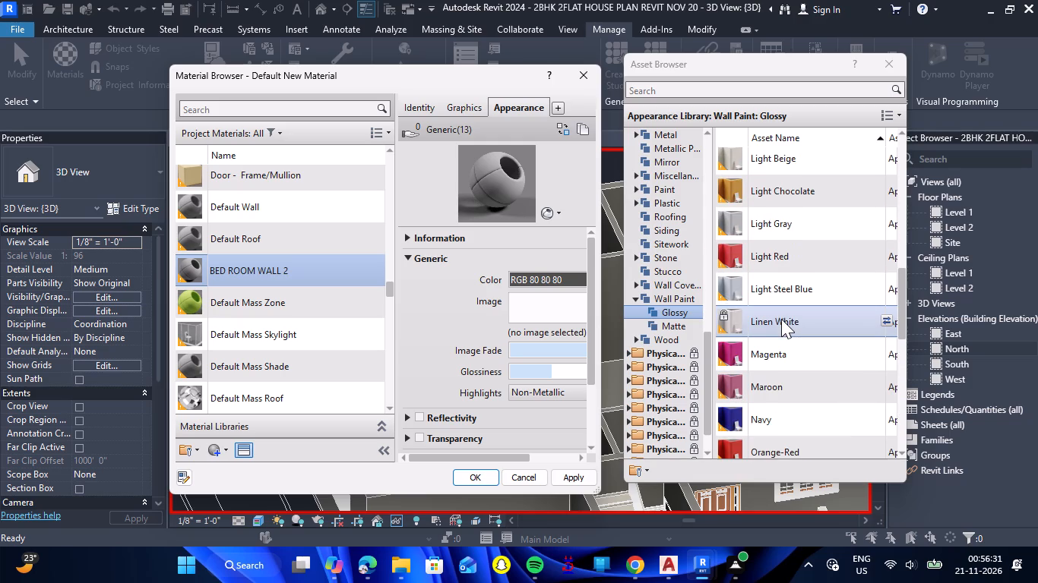
scroll(781, 319, down, 2)
scroll(781, 318, up, 3)
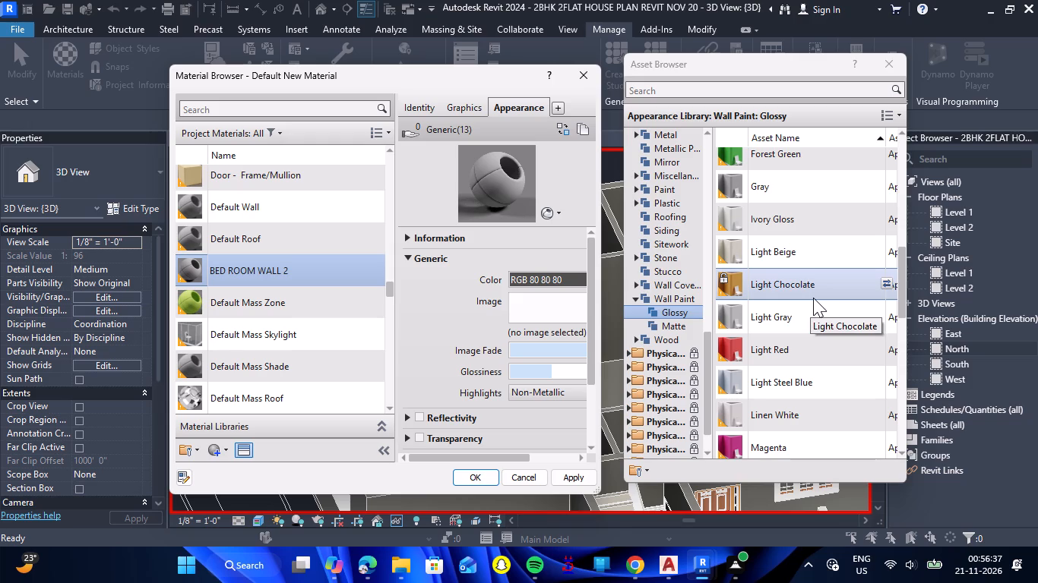
double_click(813, 298)
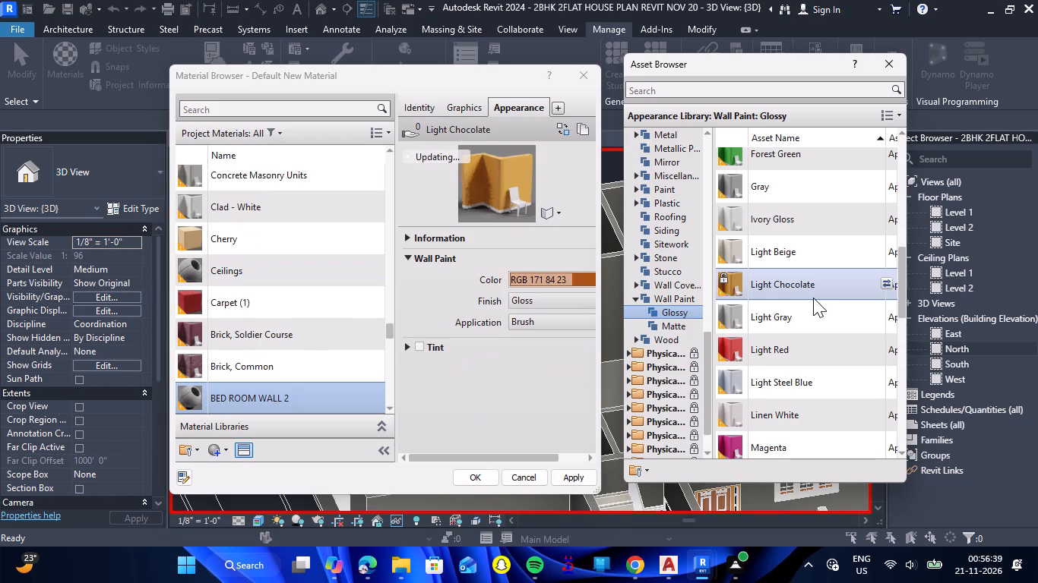
click(563, 471)
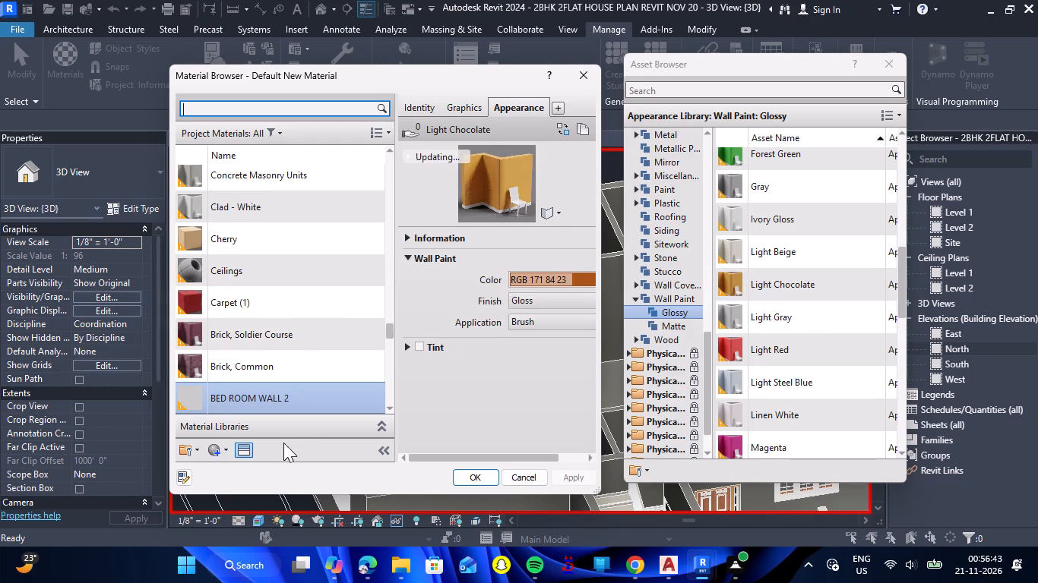
Create another new project material and name it LVW1.
click(224, 453)
click(271, 472)
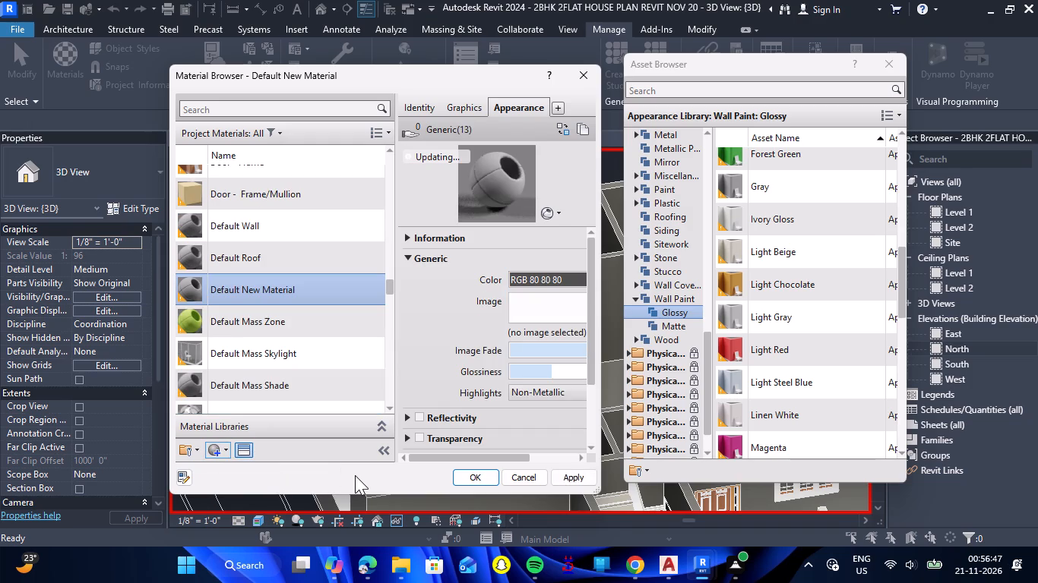
text(LV)
key(w)
key(1)
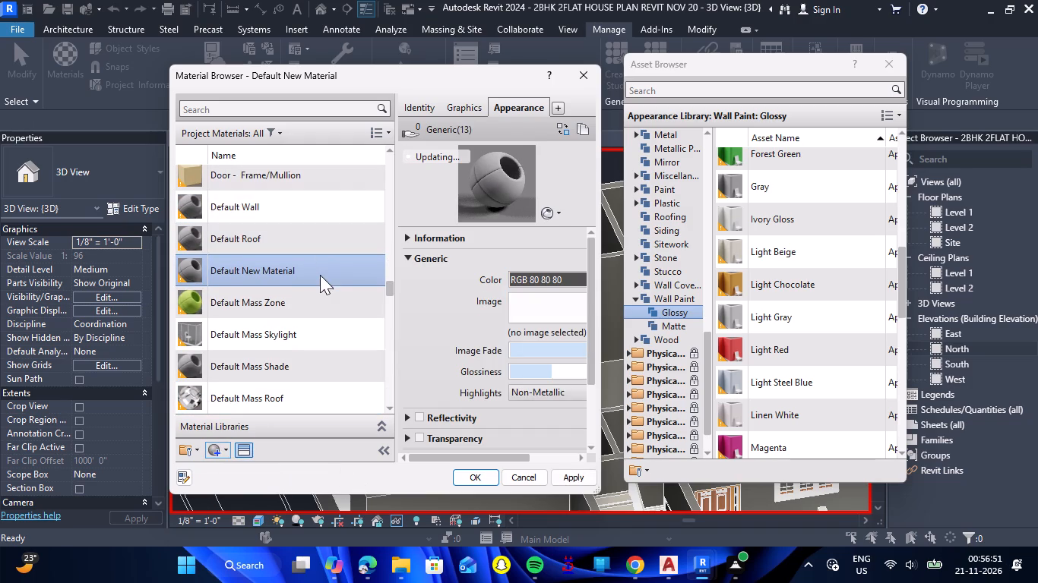
right_click(320, 275)
click(382, 331)
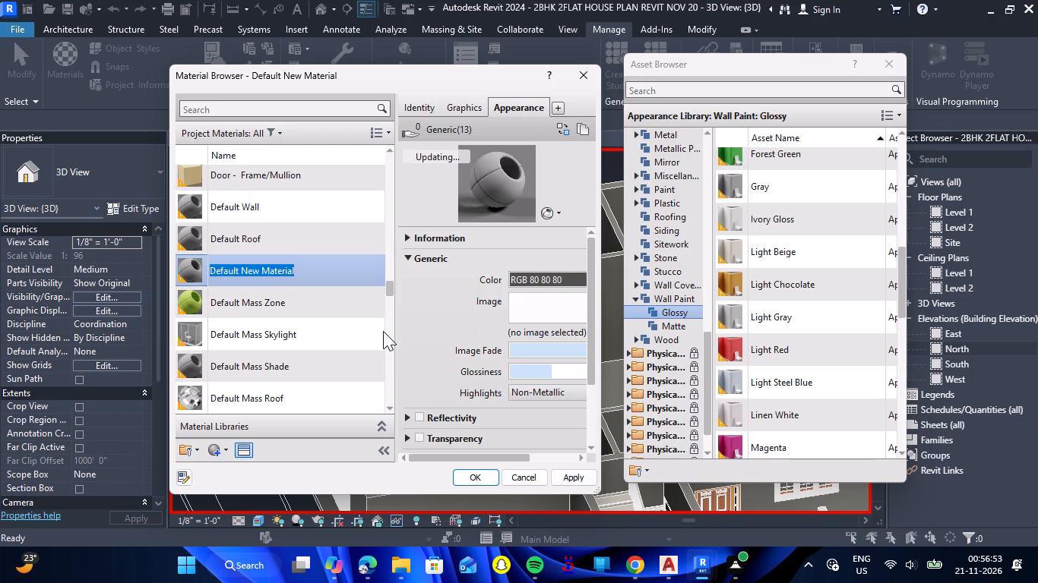
text(LVW)
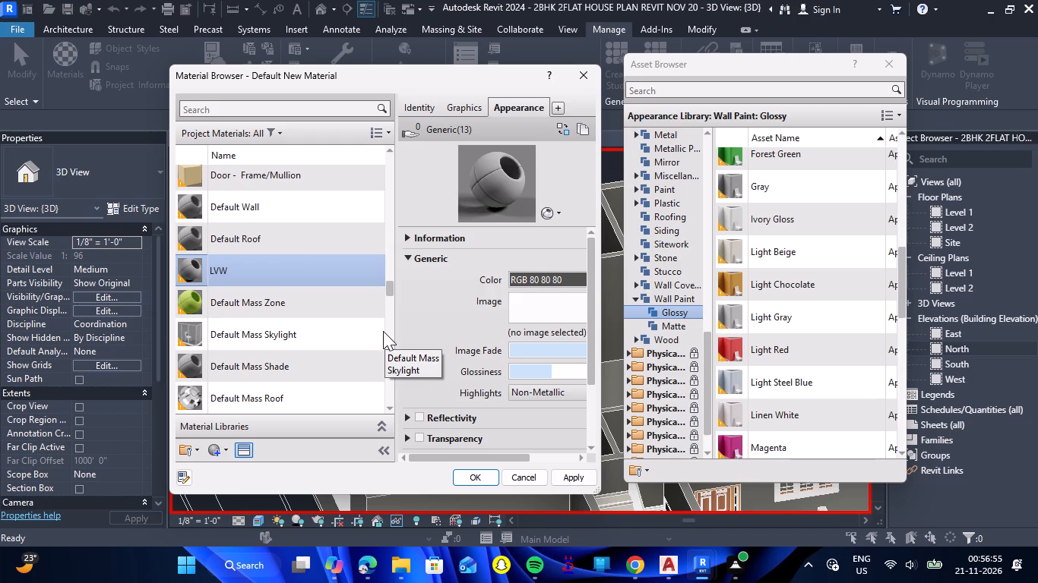
key(1)
Assign the glossy Chocolate wall paint appearance to LVW1 and apply it.
scroll(831, 219, up, 1)
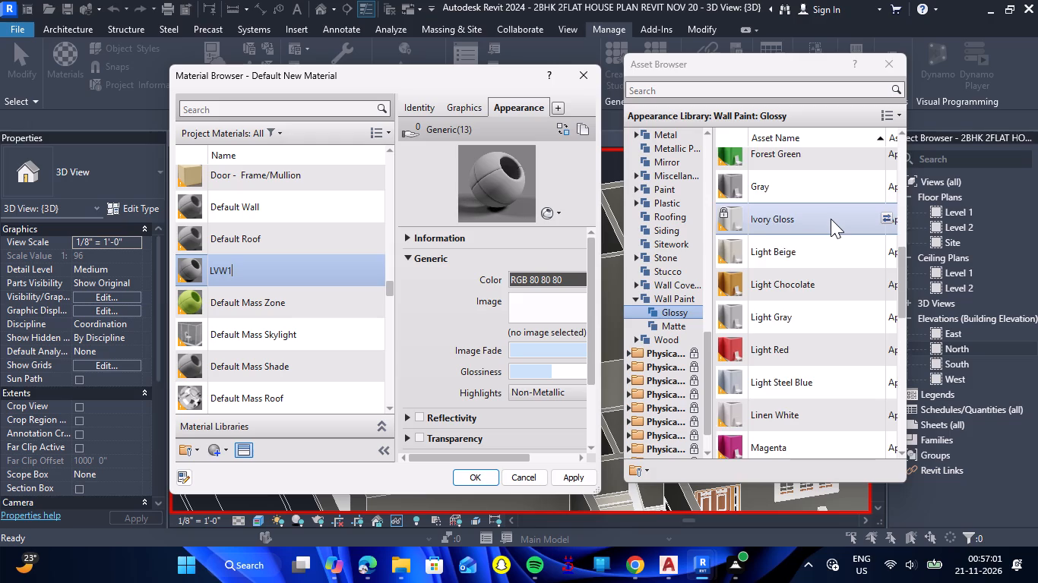
scroll(831, 219, up, 5)
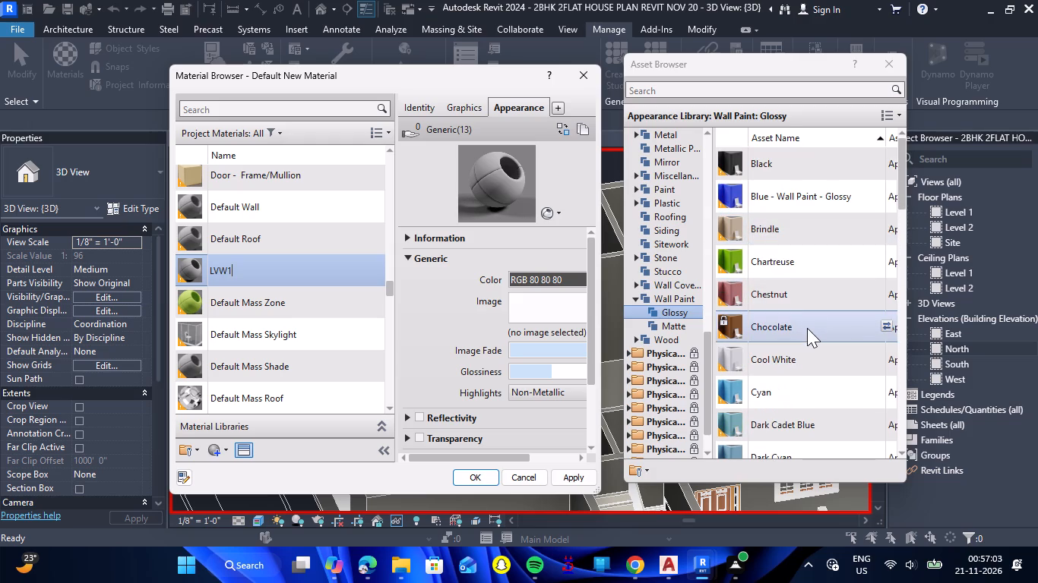
double_click(807, 329)
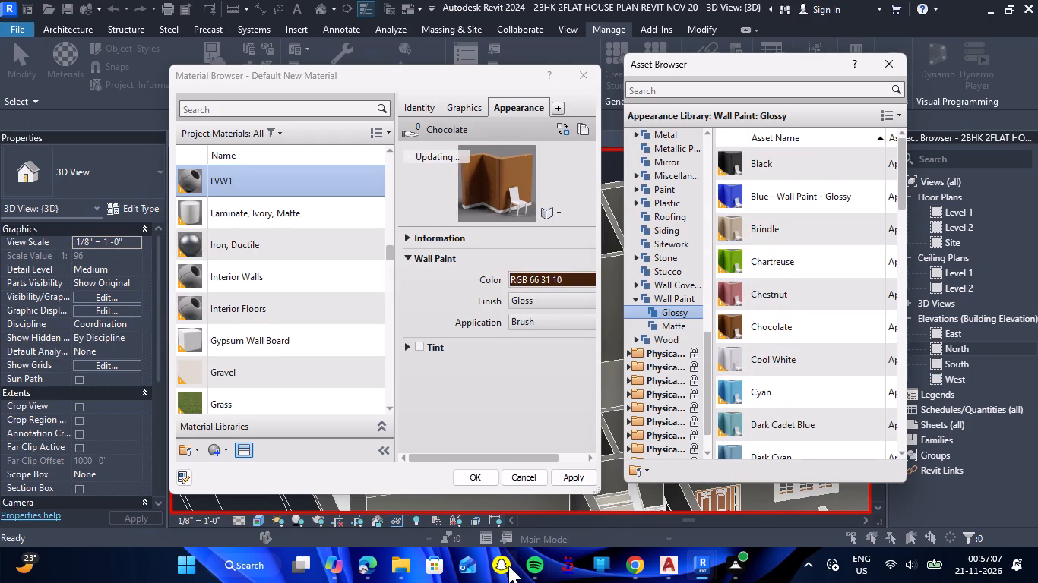
click(566, 483)
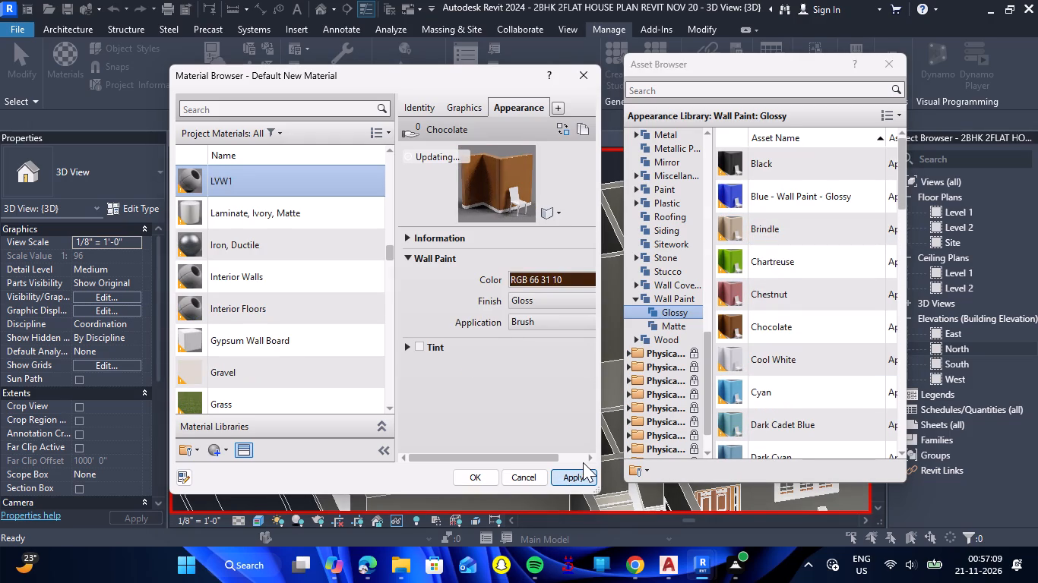
Create another new project material and name it LVW2.
click(224, 455)
click(245, 465)
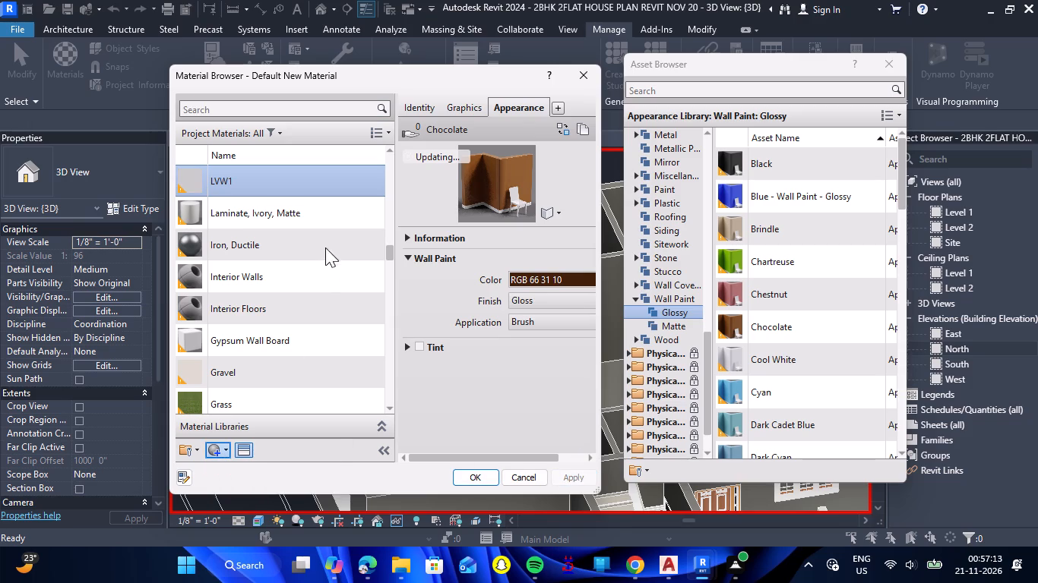
right_click(334, 287)
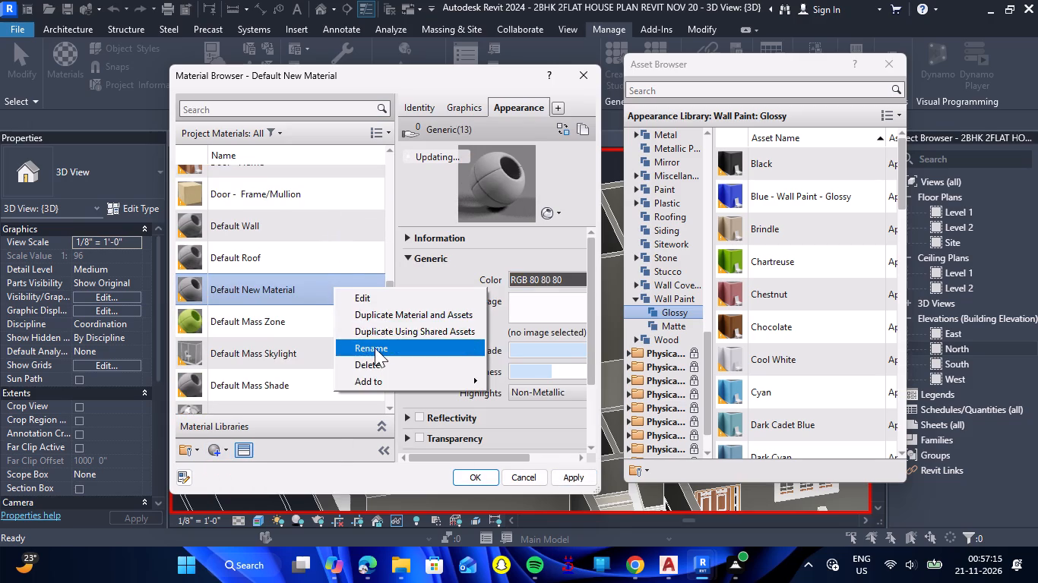
click(375, 348)
text(LVW)
key(2)
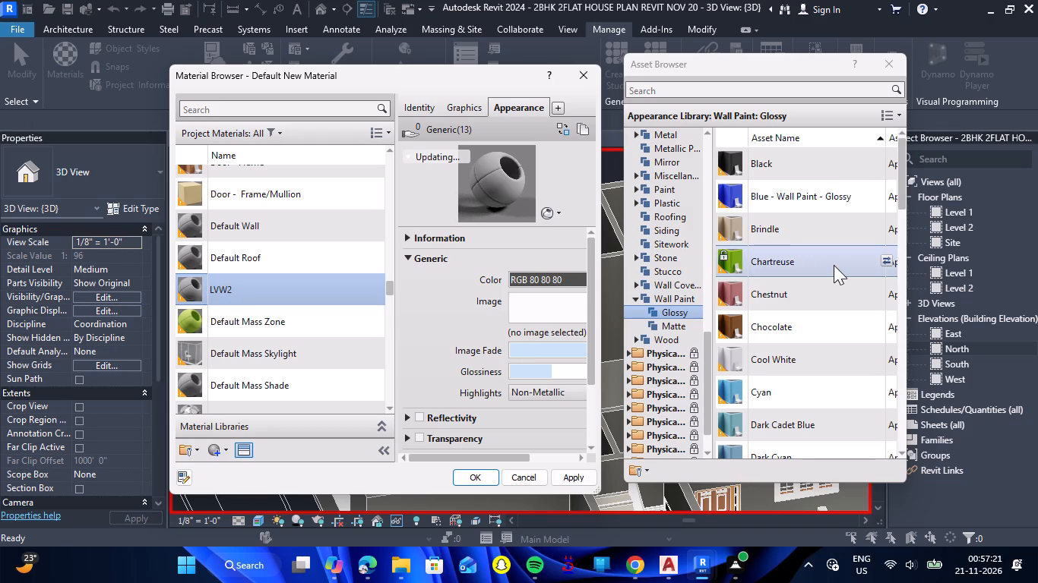
Assign the glossy Dark Cyan wall paint appearance to LVW2 and apply it.
scroll(834, 265, up, 1)
scroll(810, 308, down, 1)
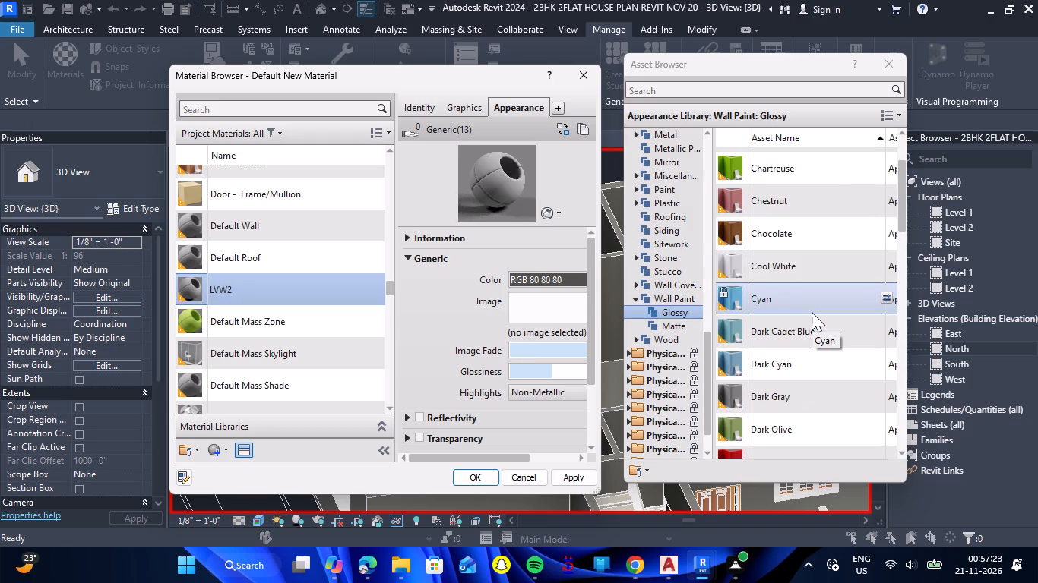
double_click(802, 355)
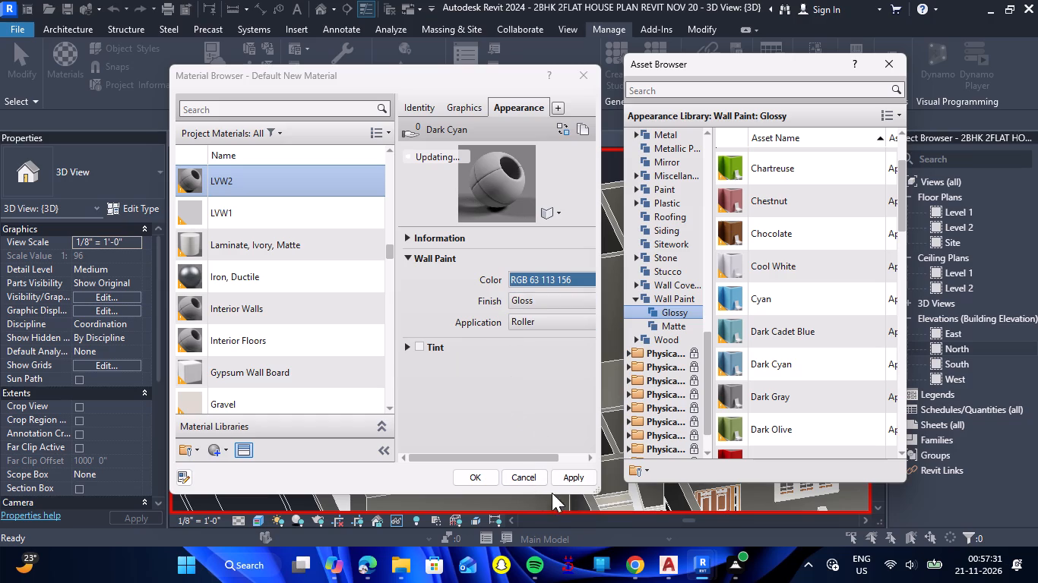
click(571, 481)
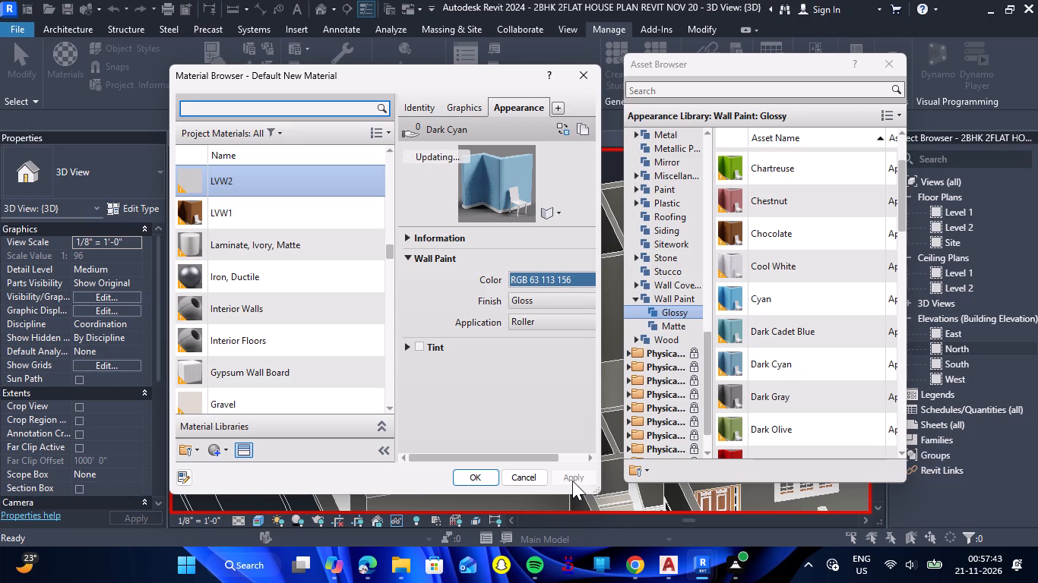
Create another new project material and name it BAW1.
click(223, 449)
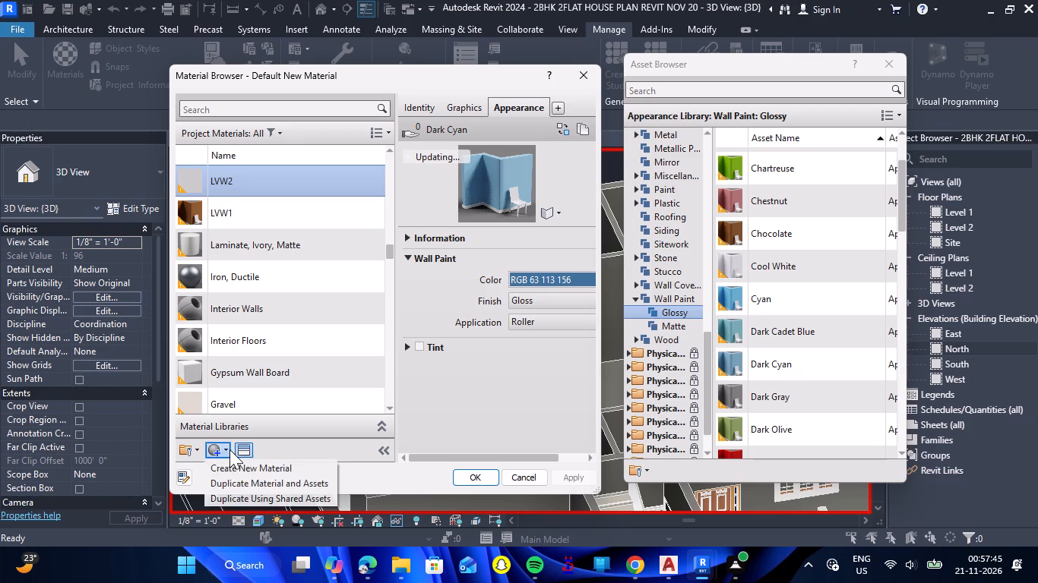
click(254, 462)
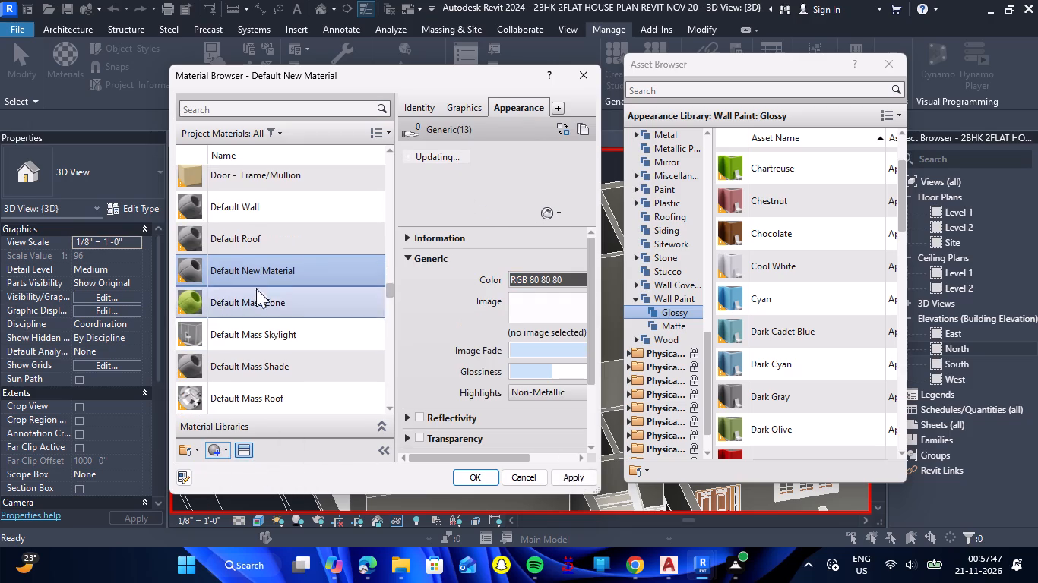
right_click(293, 271)
click(372, 339)
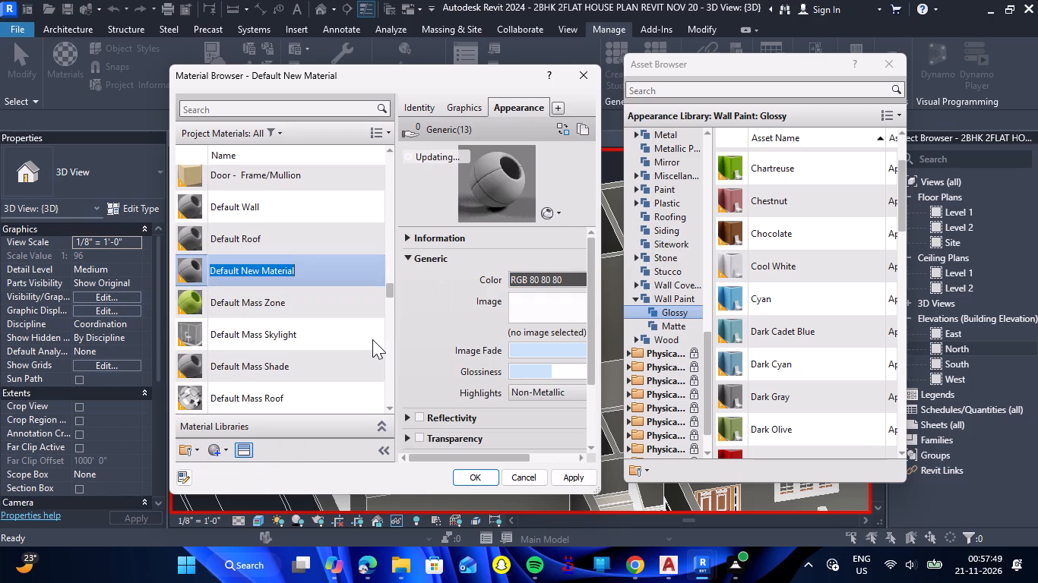
key(BackSpace)
text(BA)
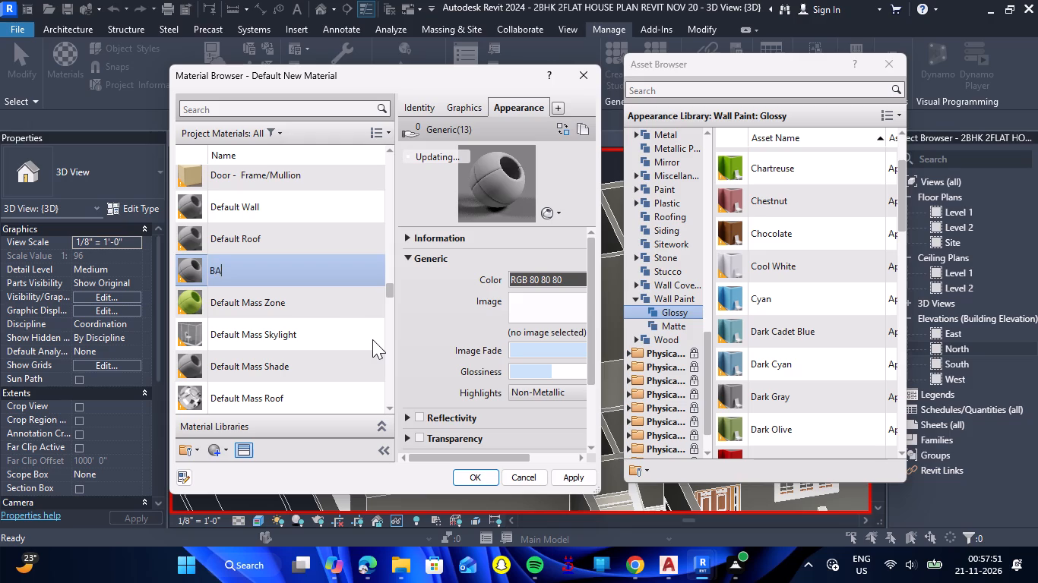
text(W1)
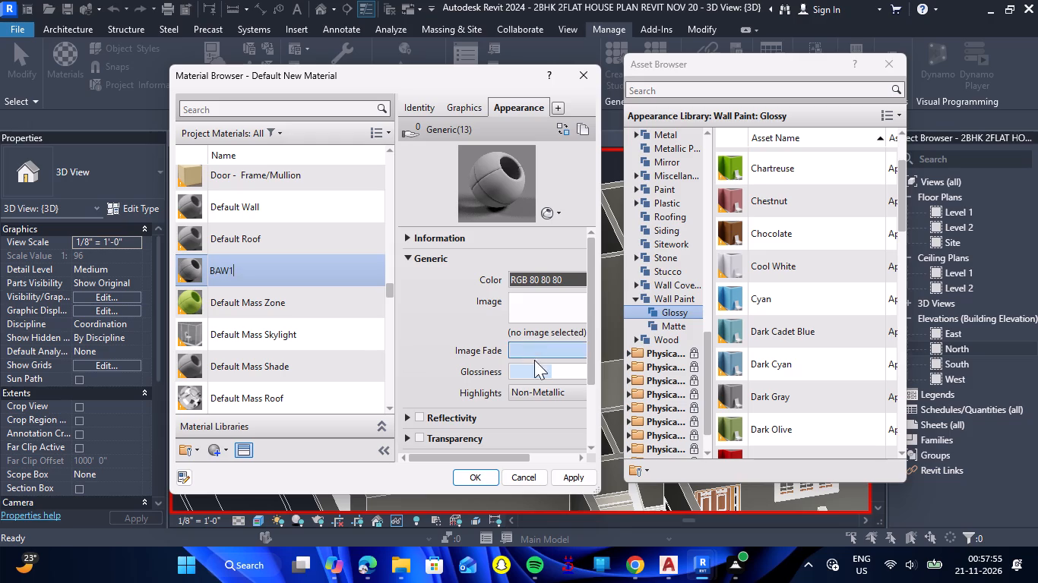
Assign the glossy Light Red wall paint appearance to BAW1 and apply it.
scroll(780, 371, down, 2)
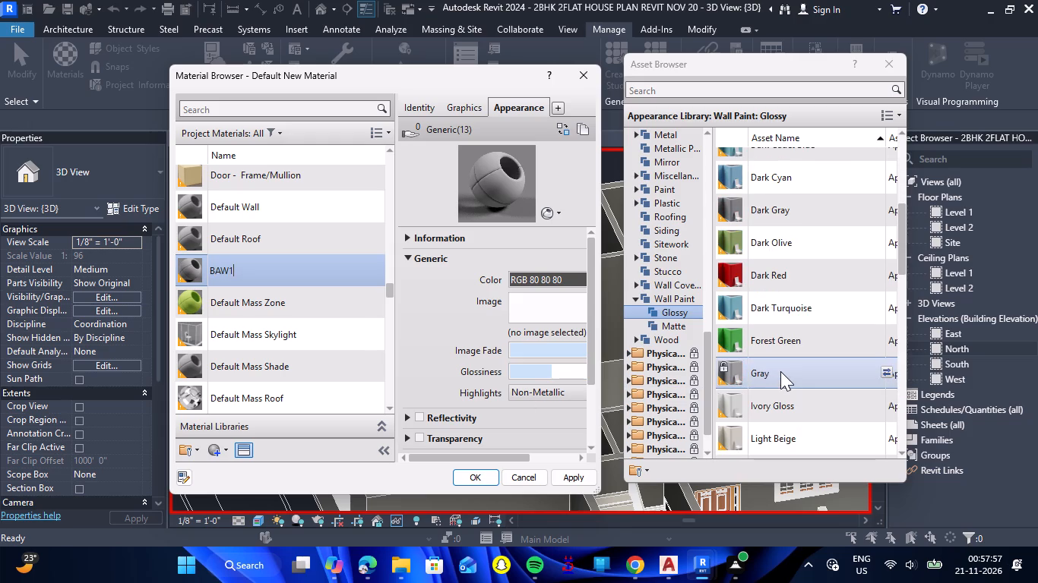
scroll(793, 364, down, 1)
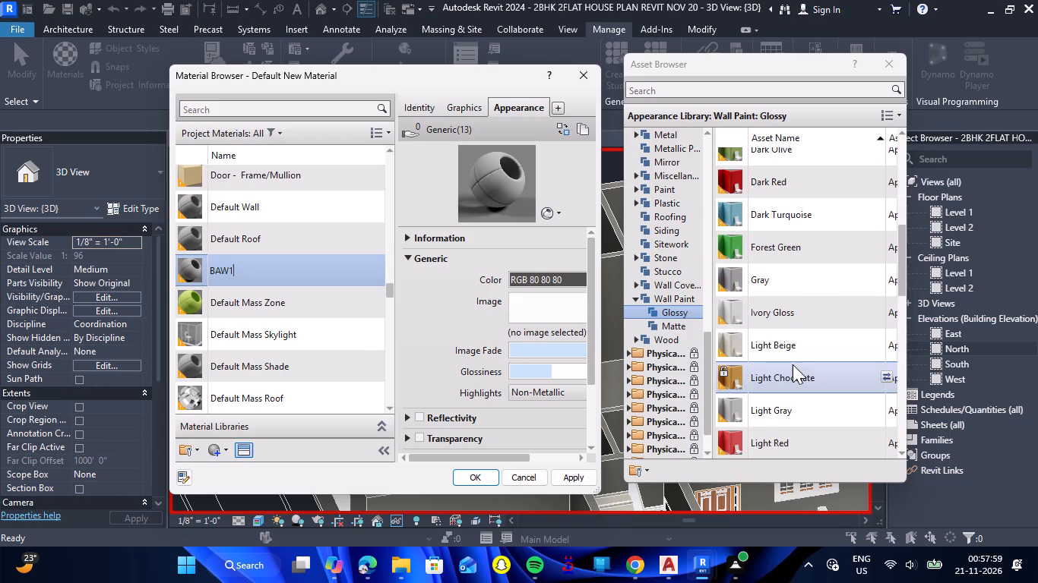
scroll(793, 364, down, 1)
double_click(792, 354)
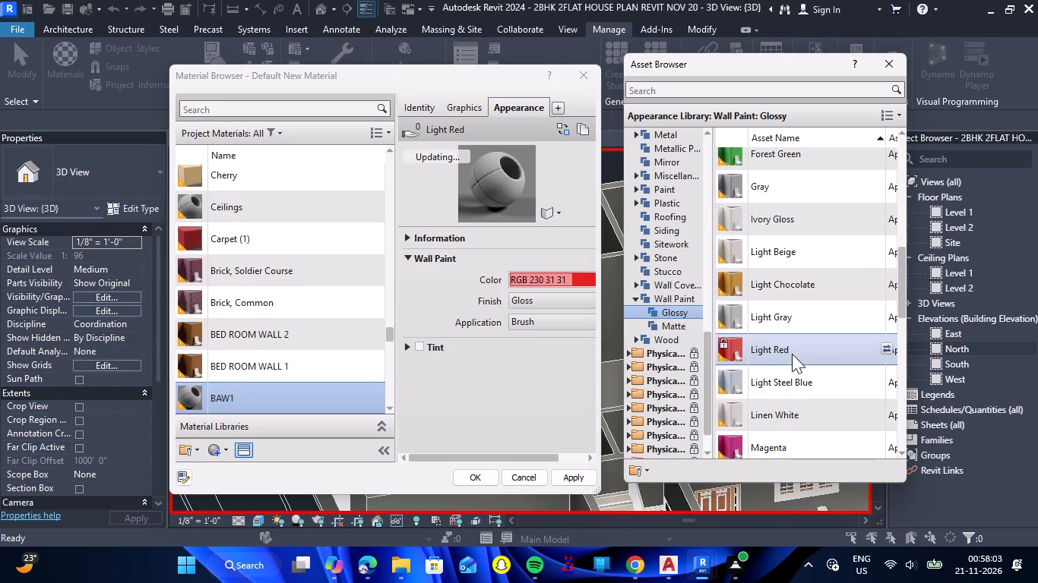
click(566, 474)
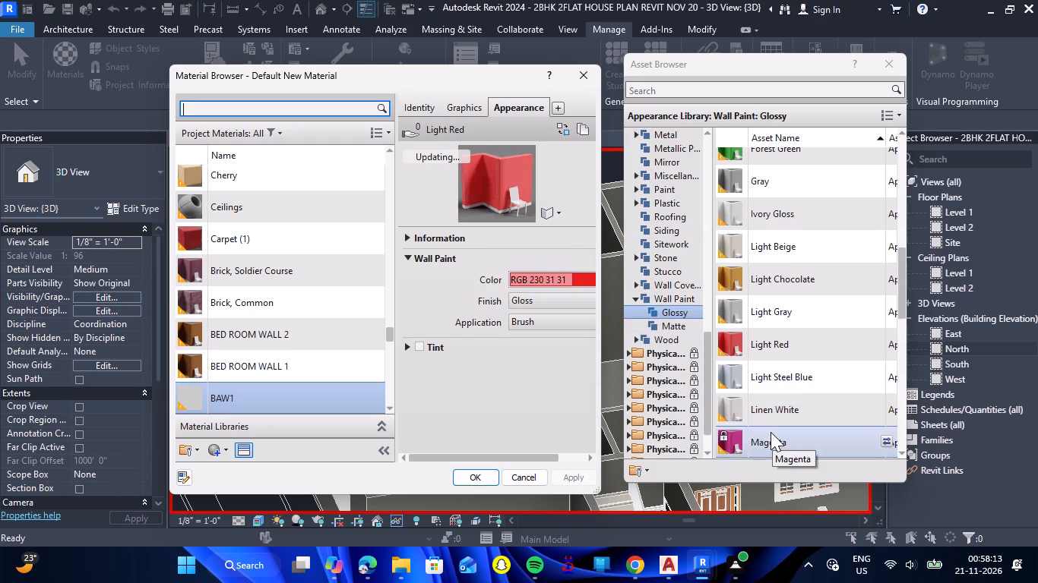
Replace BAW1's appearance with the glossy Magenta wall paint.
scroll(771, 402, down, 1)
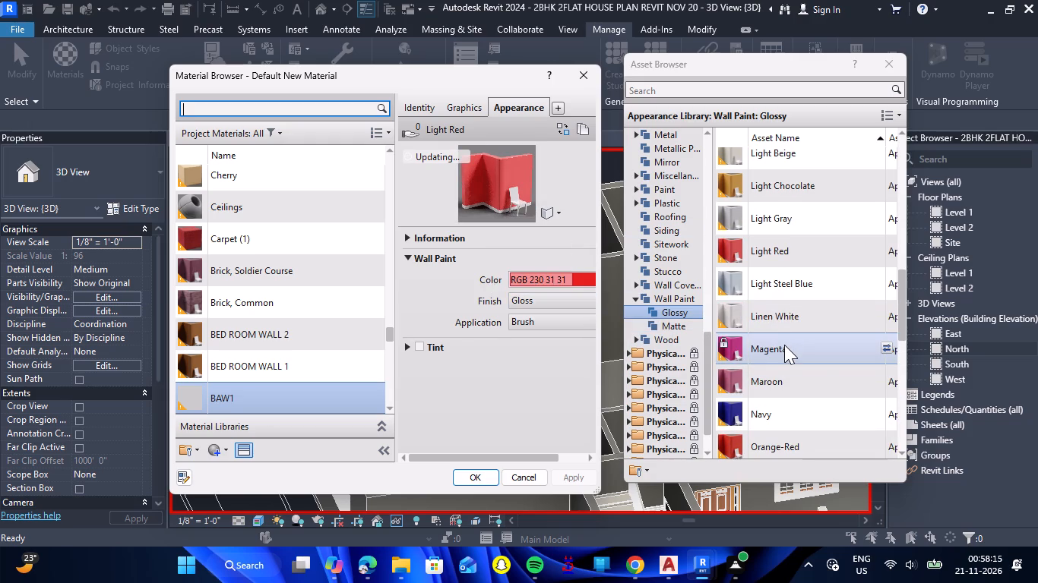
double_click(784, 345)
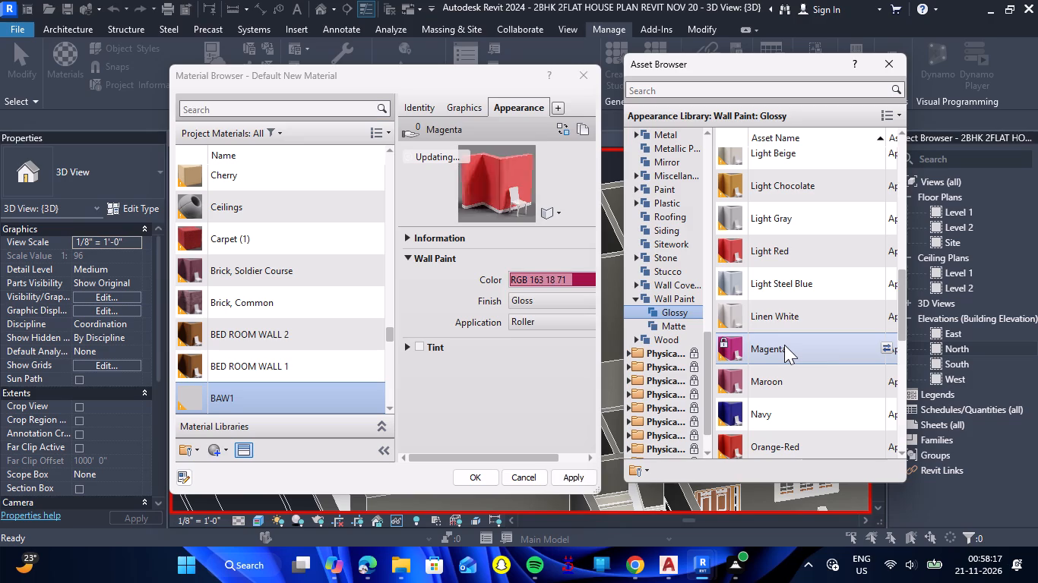
Replace BAW1's appearance with the glossy Periwinkle wall paint and apply it.
scroll(736, 381, down, 1)
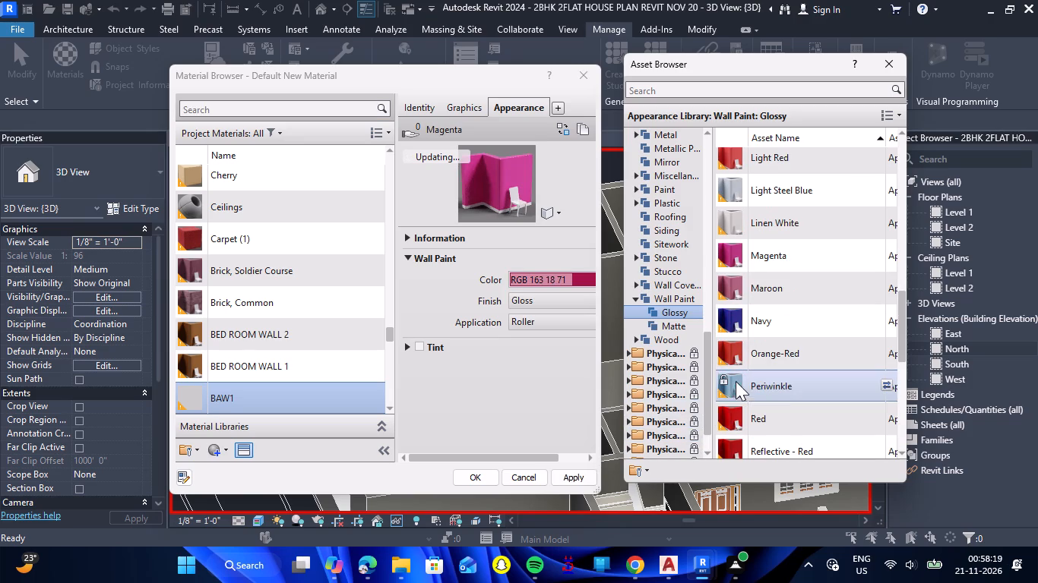
double_click(799, 375)
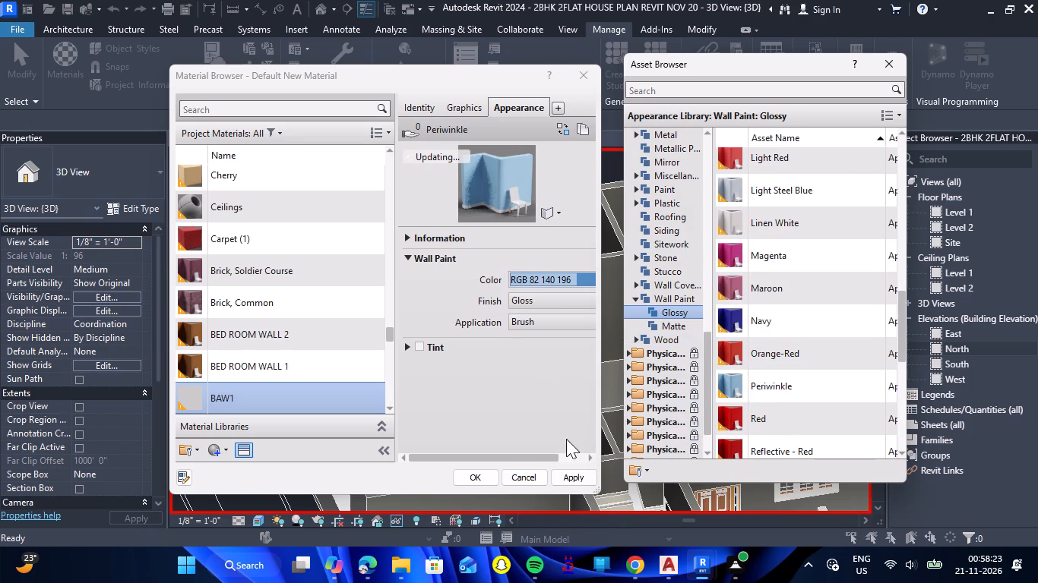
click(568, 476)
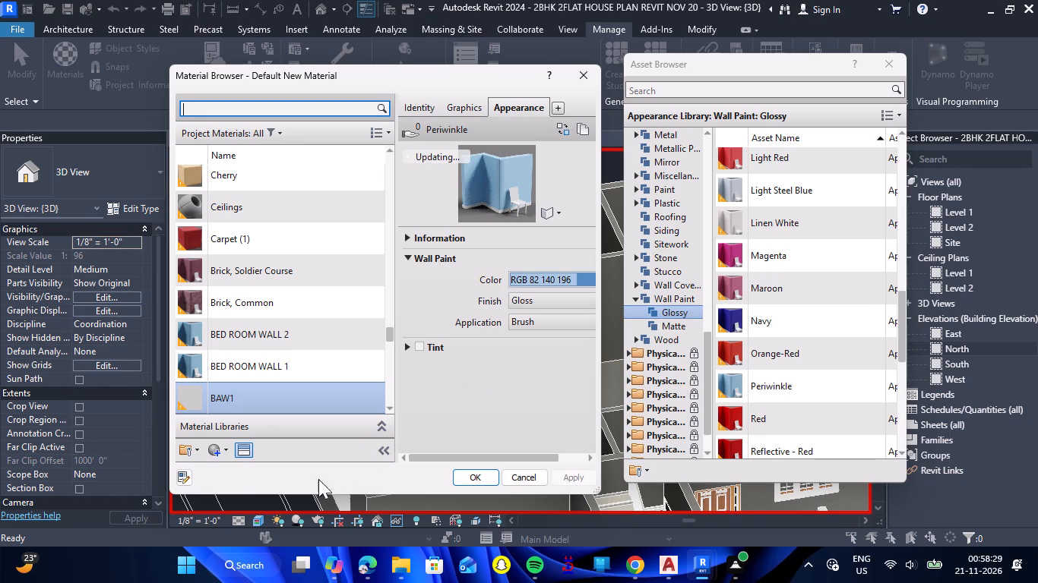
Create another new project material and name it BAW2.
click(227, 456)
click(236, 471)
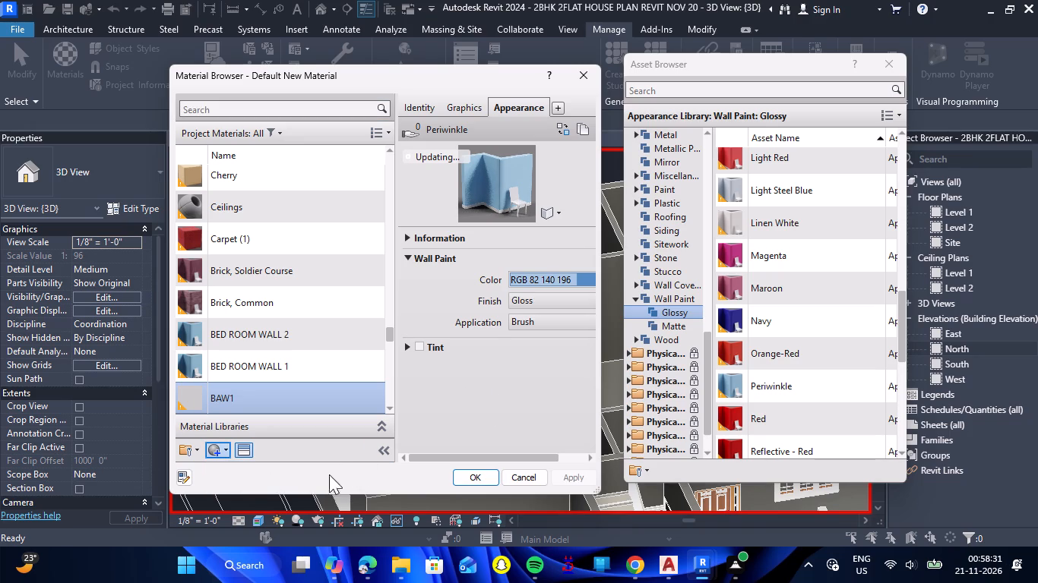
right_click(336, 286)
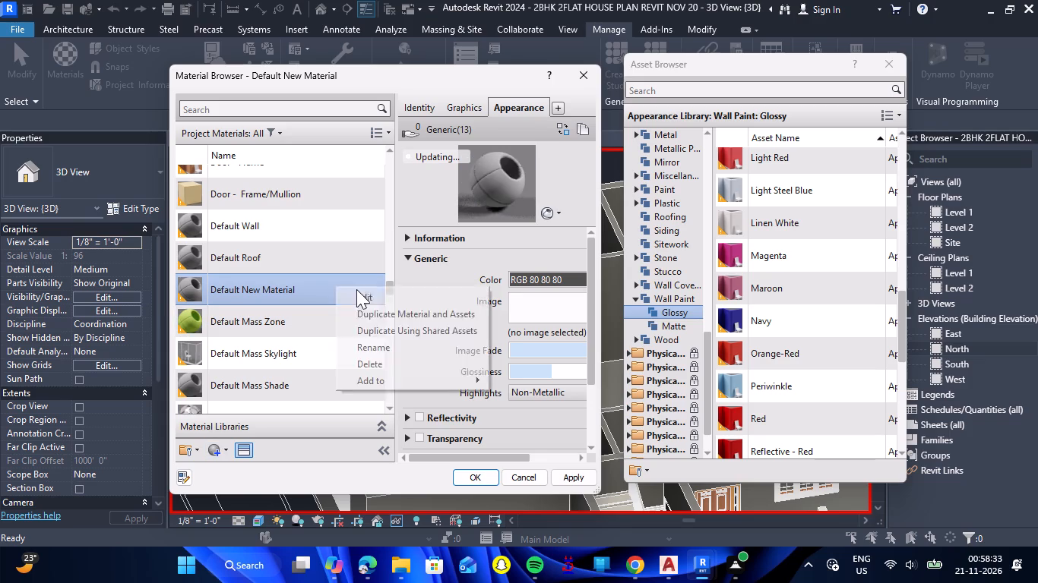
click(375, 350)
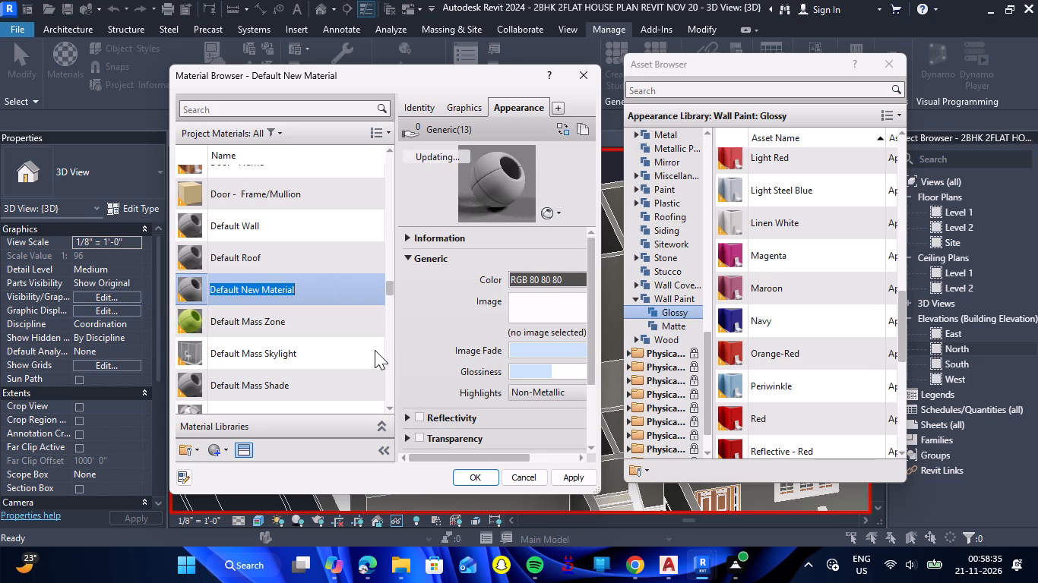
text(BAW2)
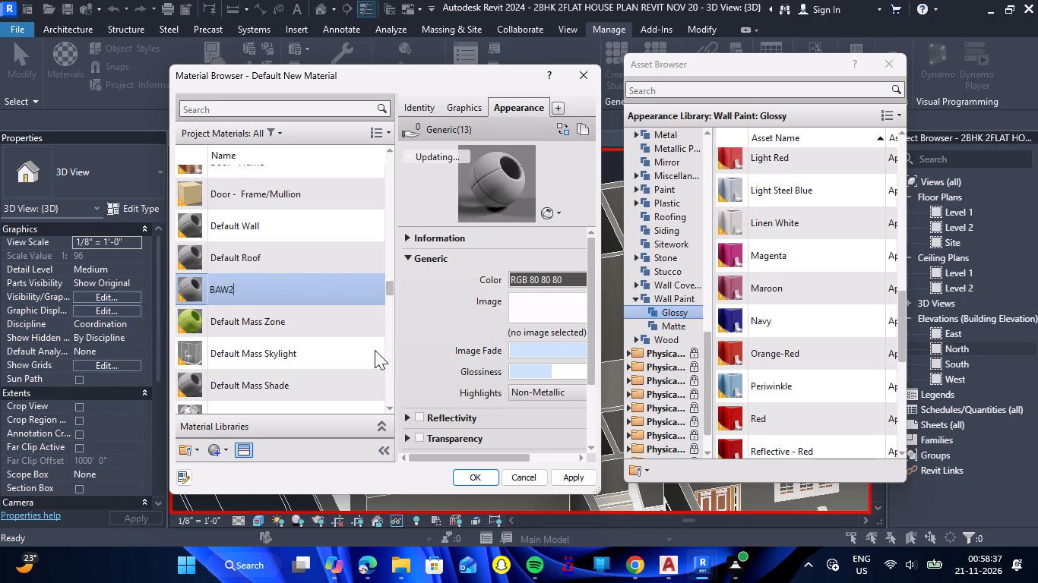
Assign the Beige appearance from the matte wall paints to BAW2 and apply it.
scroll(782, 387, down, 2)
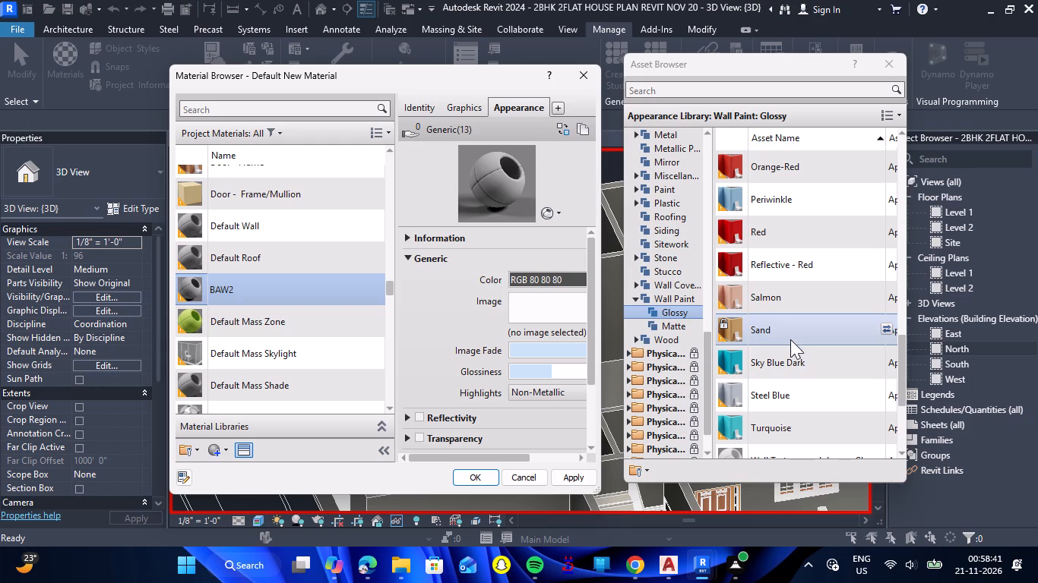
scroll(790, 349, down, 1)
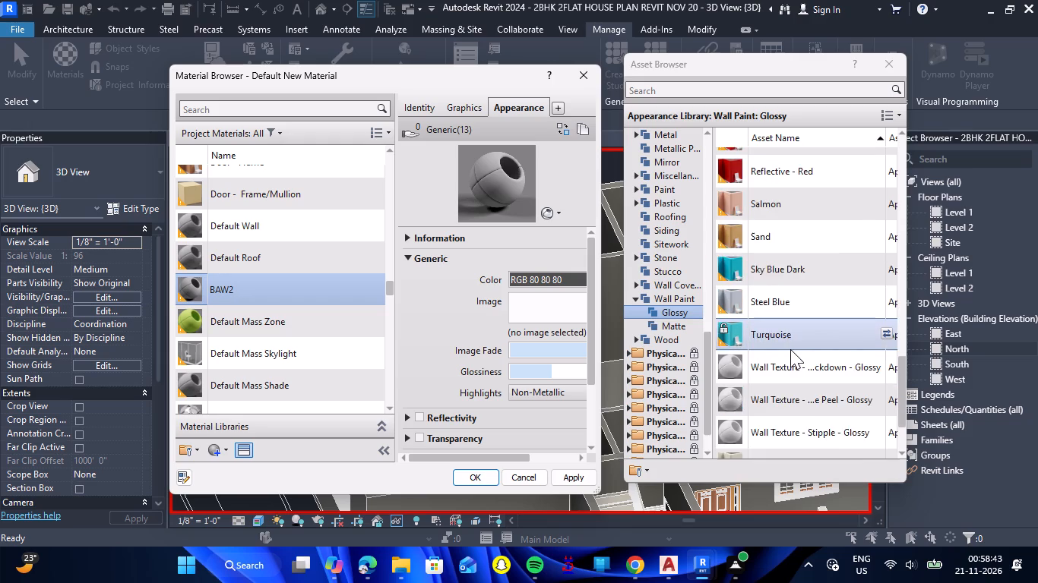
scroll(790, 349, up, 4)
scroll(790, 349, up, 20)
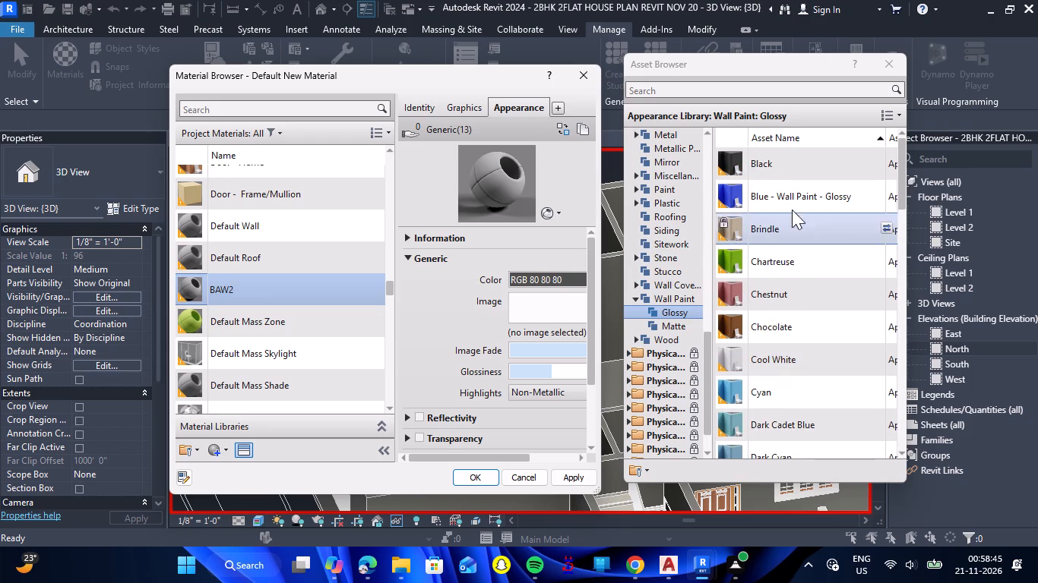
click(682, 328)
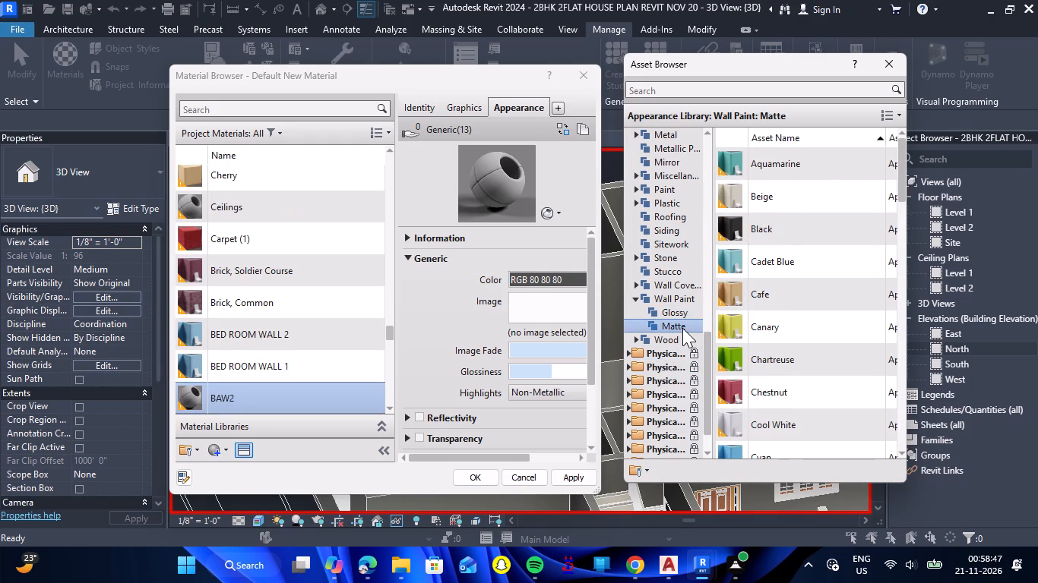
double_click(791, 194)
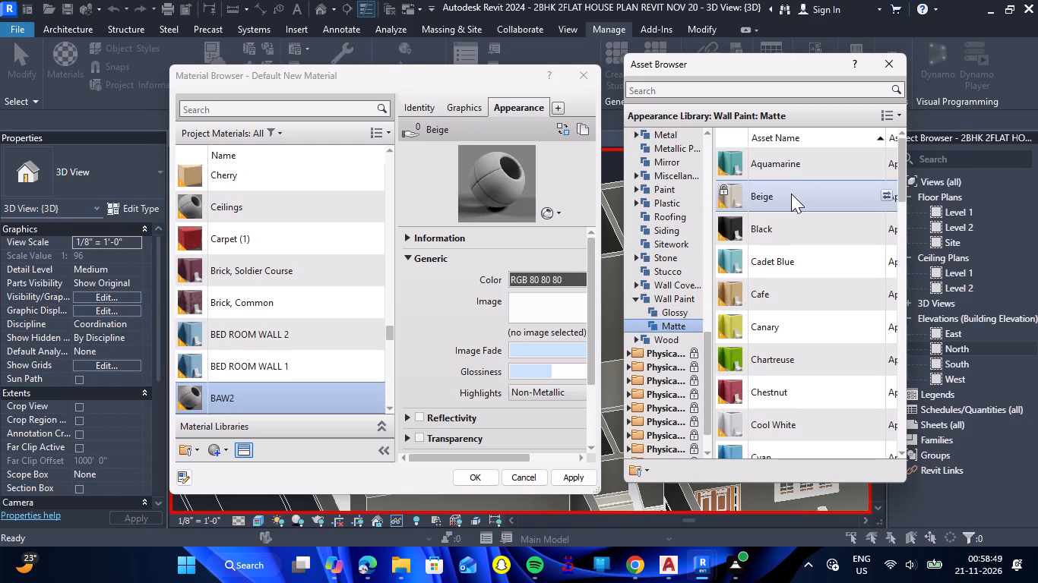
click(564, 478)
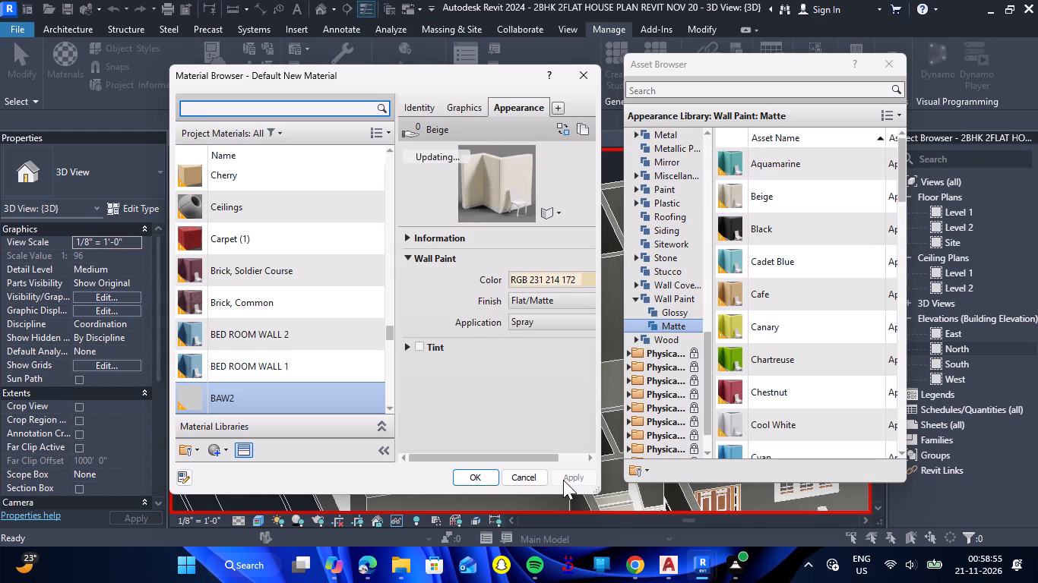
Create another new project material and name it OUTWALL1.
click(223, 447)
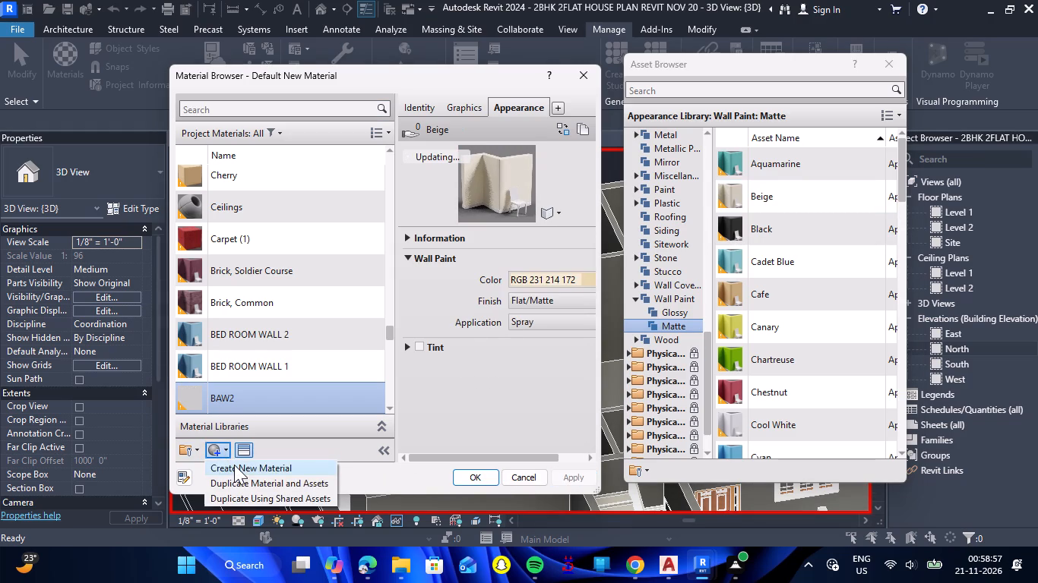
click(235, 466)
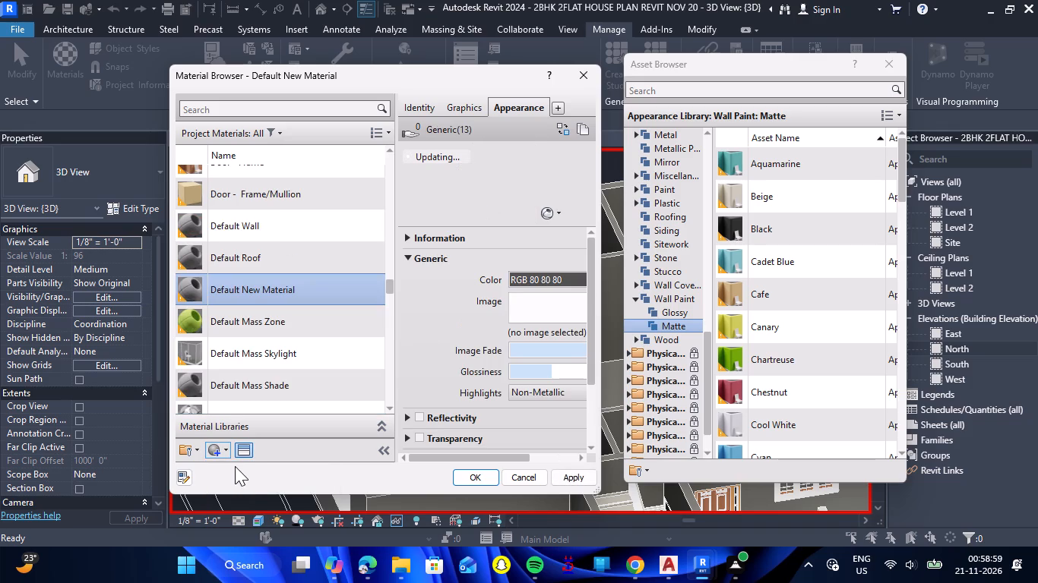
right_click(302, 271)
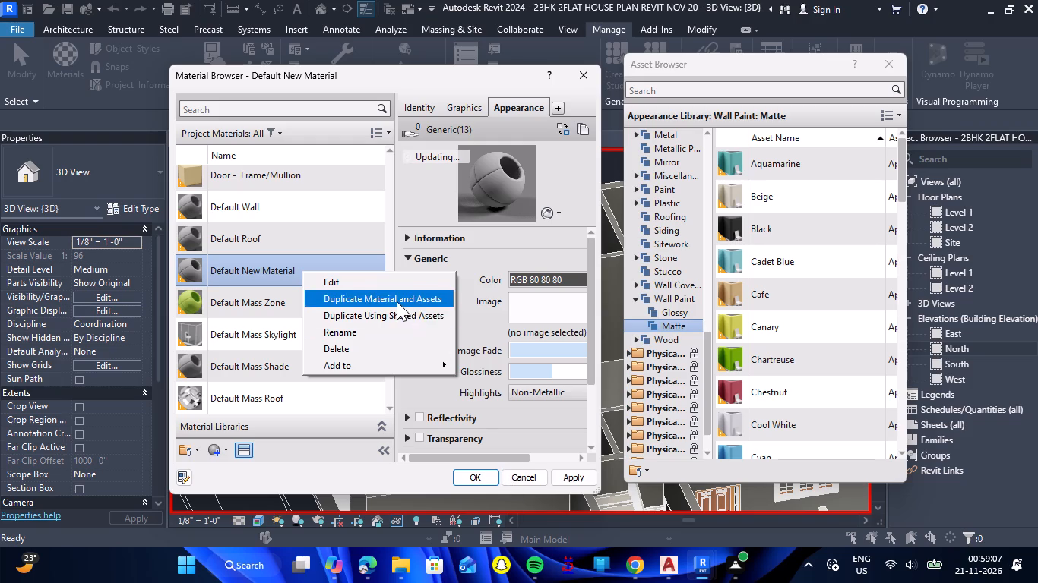
click(364, 336)
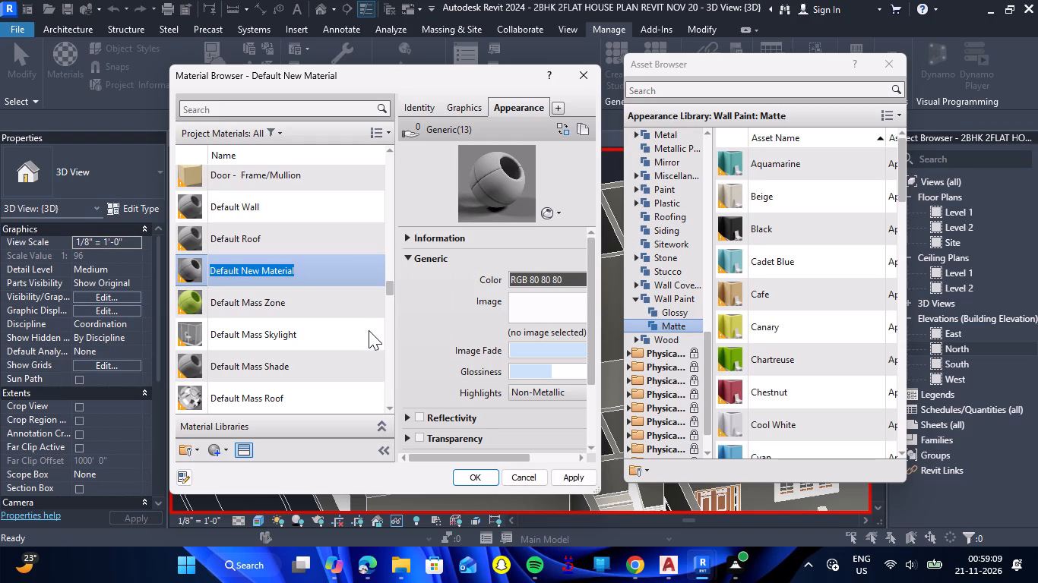
text(OUT)
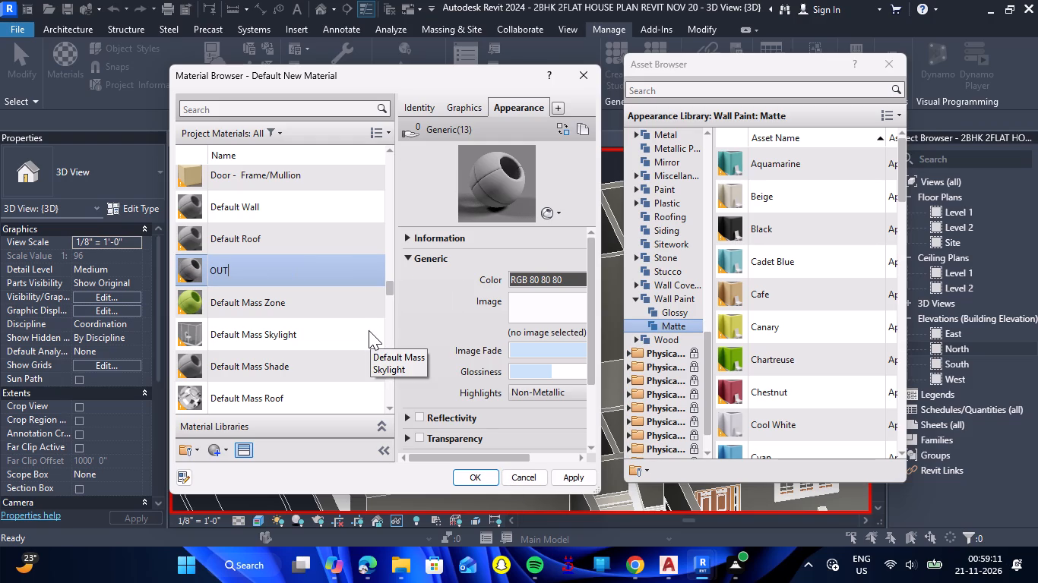
text(WALL1)
key(space)
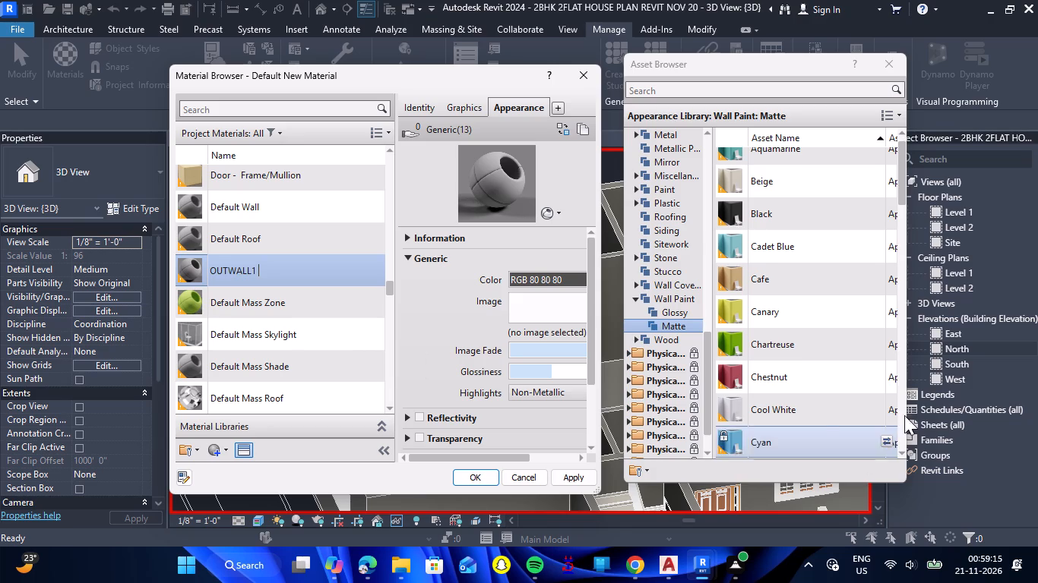
Assign the Brindle appearance from the glossy wall paints to OUTWALL1, apply it and close the material settings.
scroll(776, 314, down, 6)
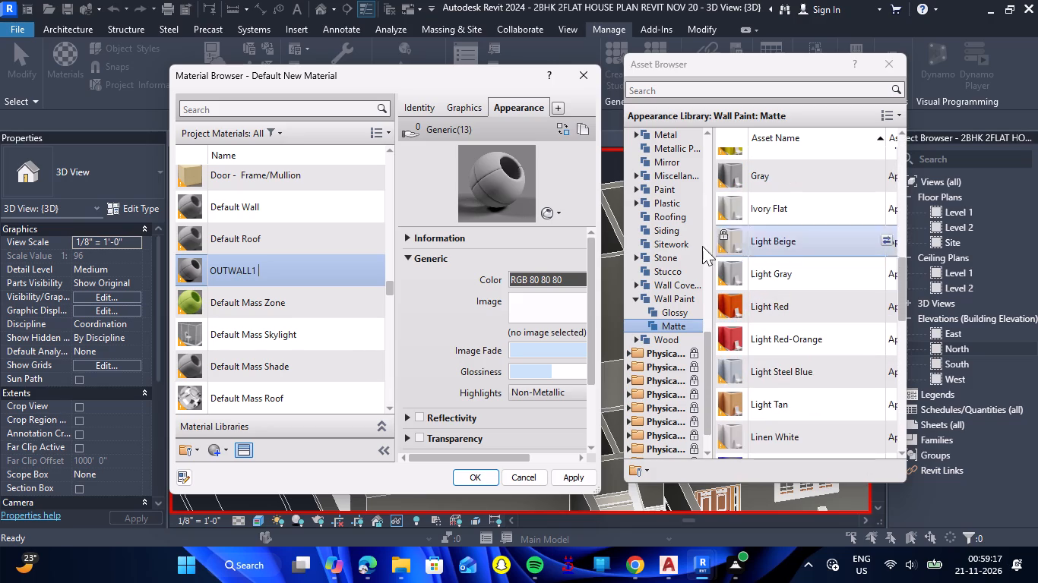
click(663, 315)
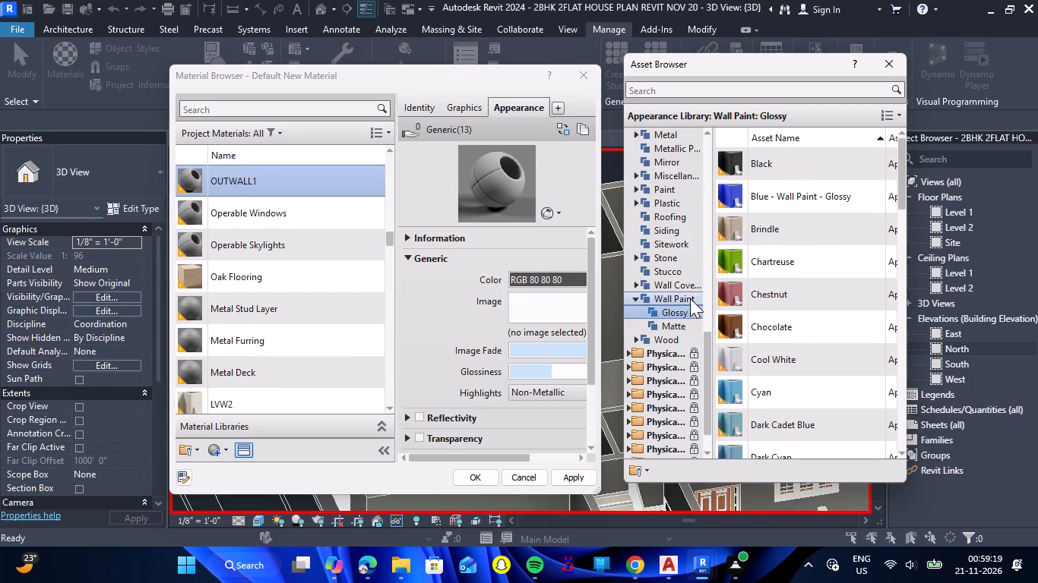
double_click(690, 282)
click(681, 293)
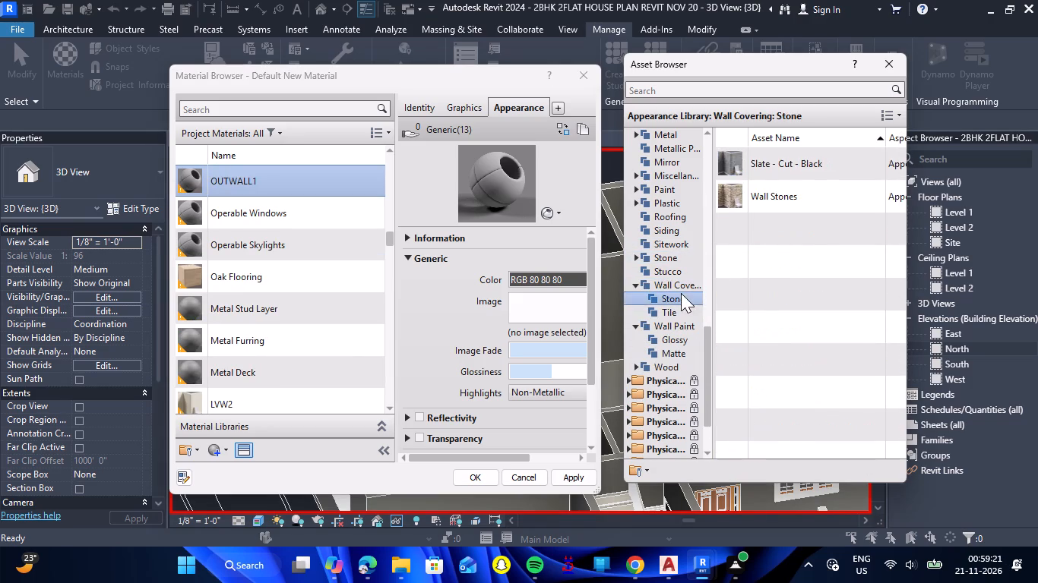
click(684, 310)
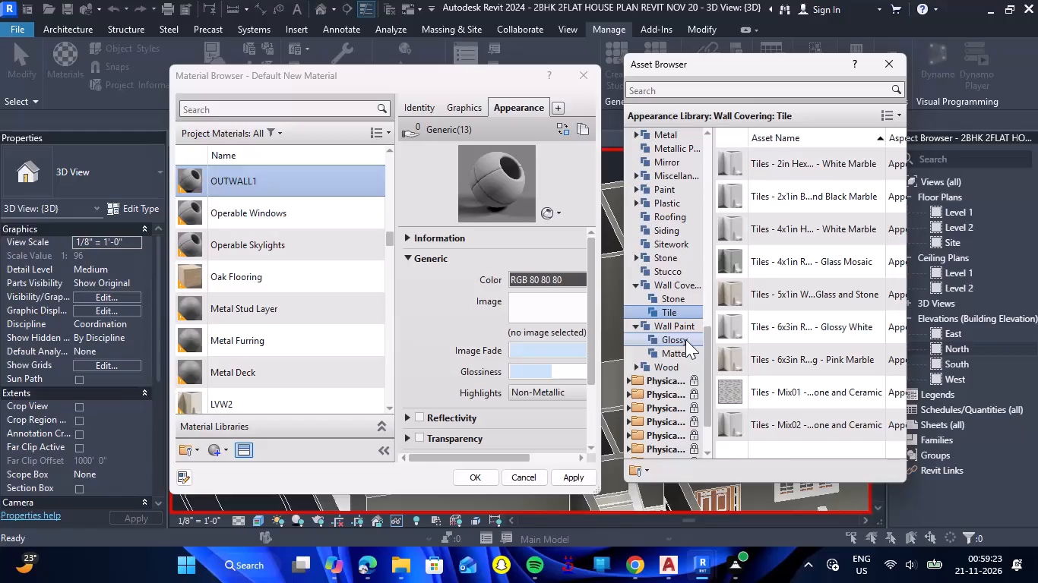
click(685, 339)
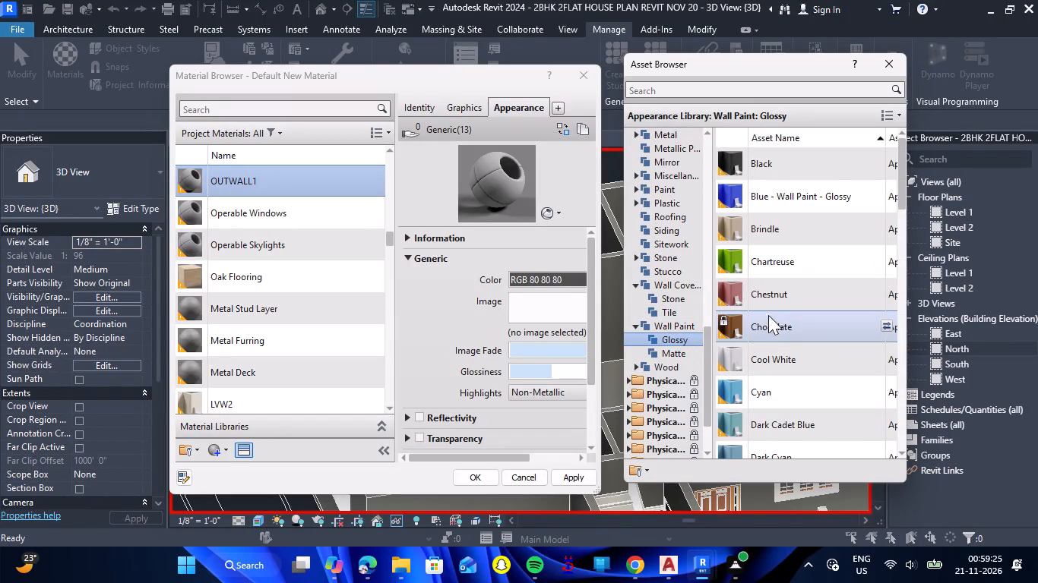
double_click(804, 238)
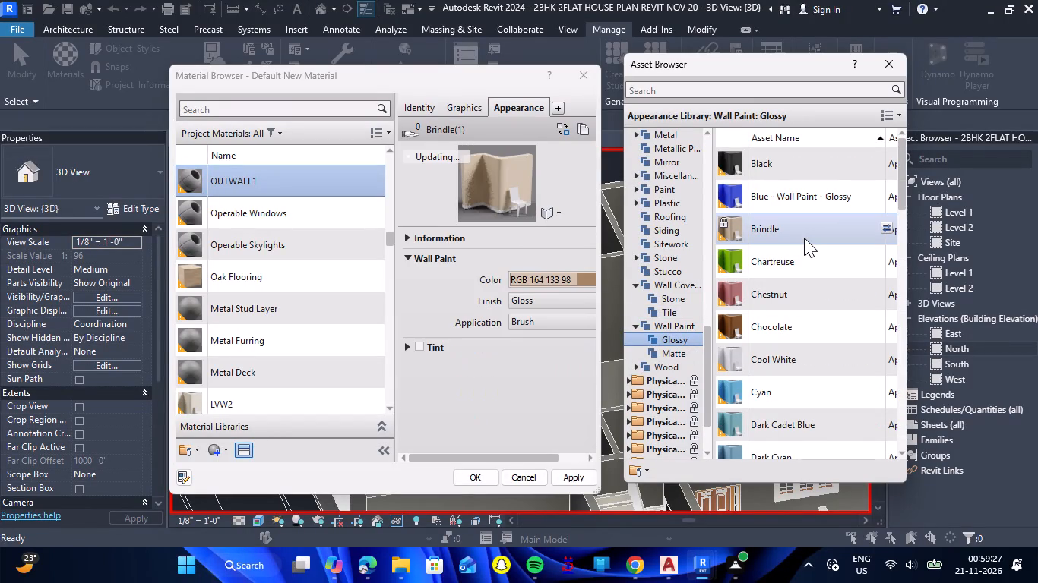
click(583, 484)
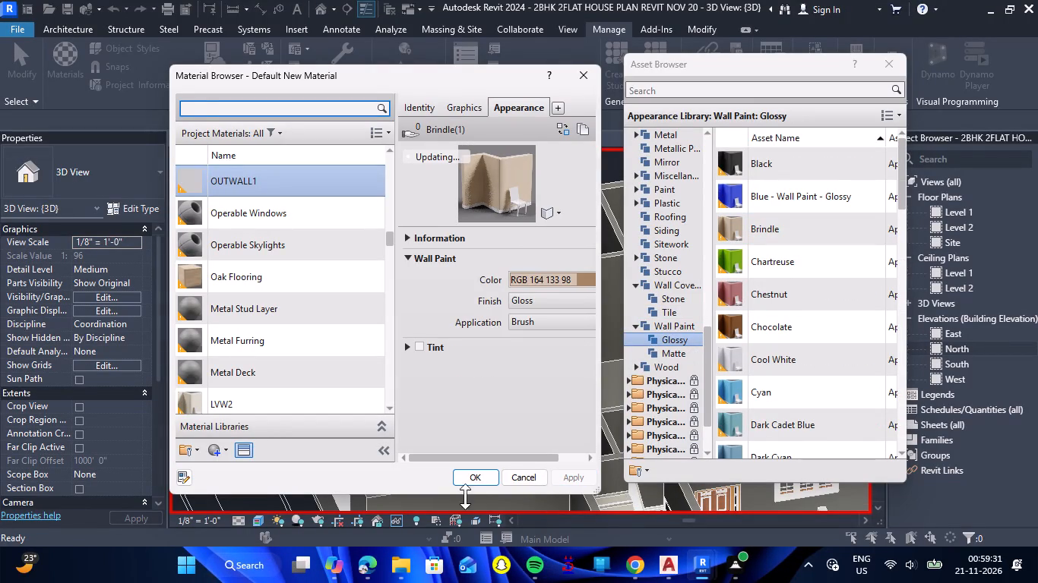
click(479, 480)
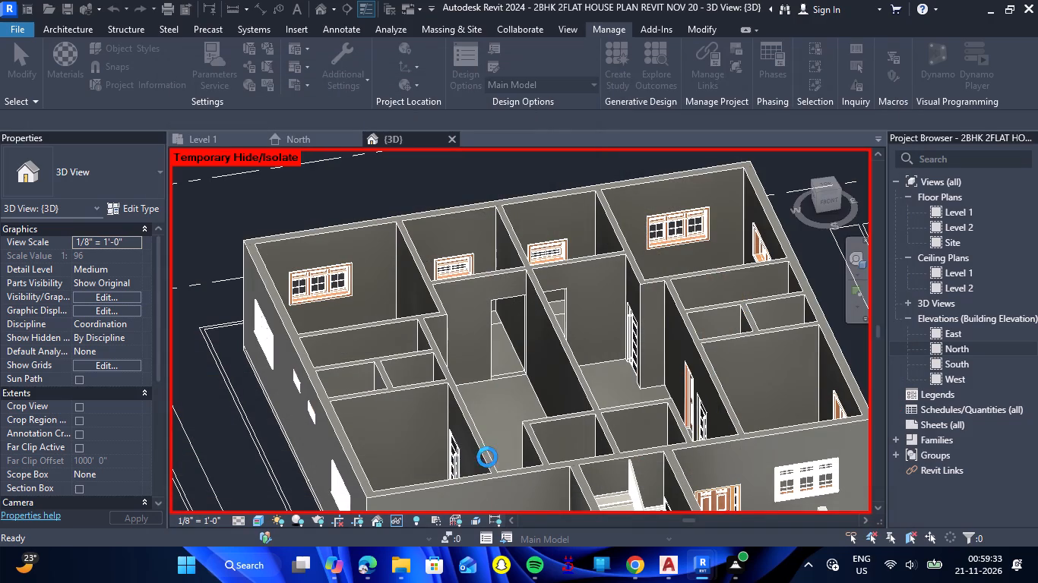
Paint the inner face of the north exterior wall with the BED ROOM WALL 1 material.
text(PT)
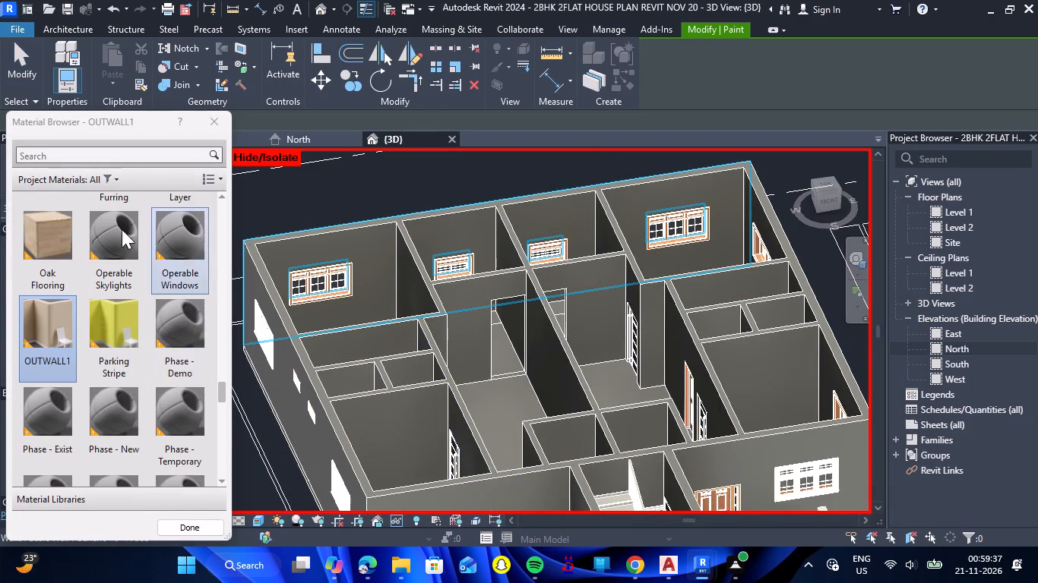
click(134, 165)
text(BES)
key(BackSpace)
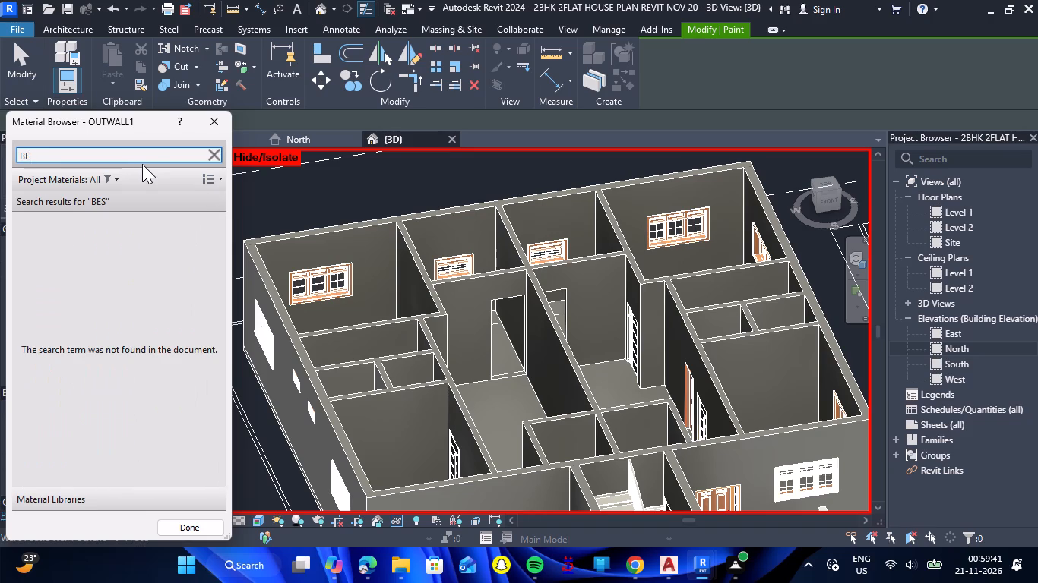
key(d)
click(63, 277)
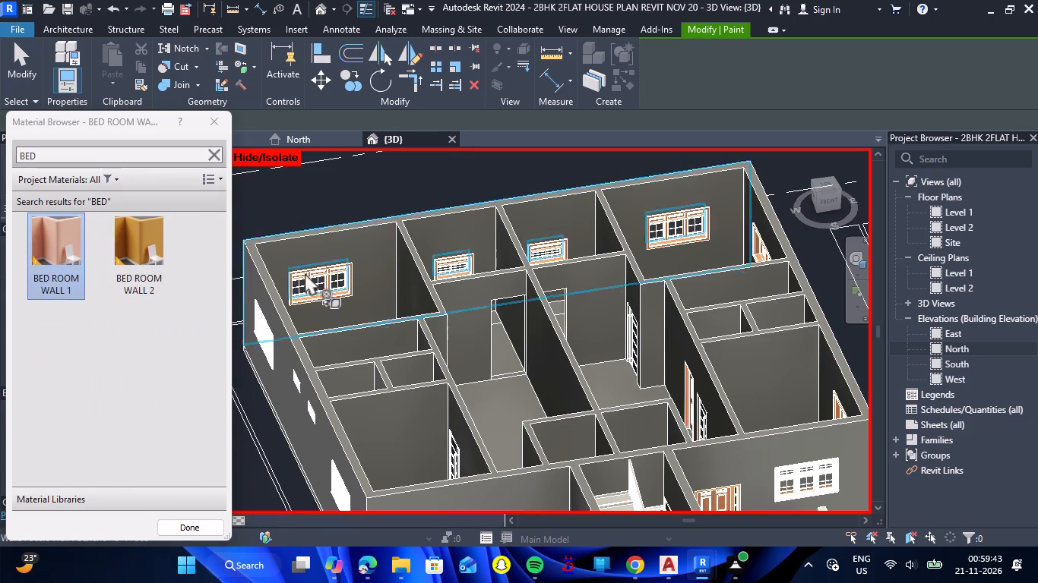
click(366, 268)
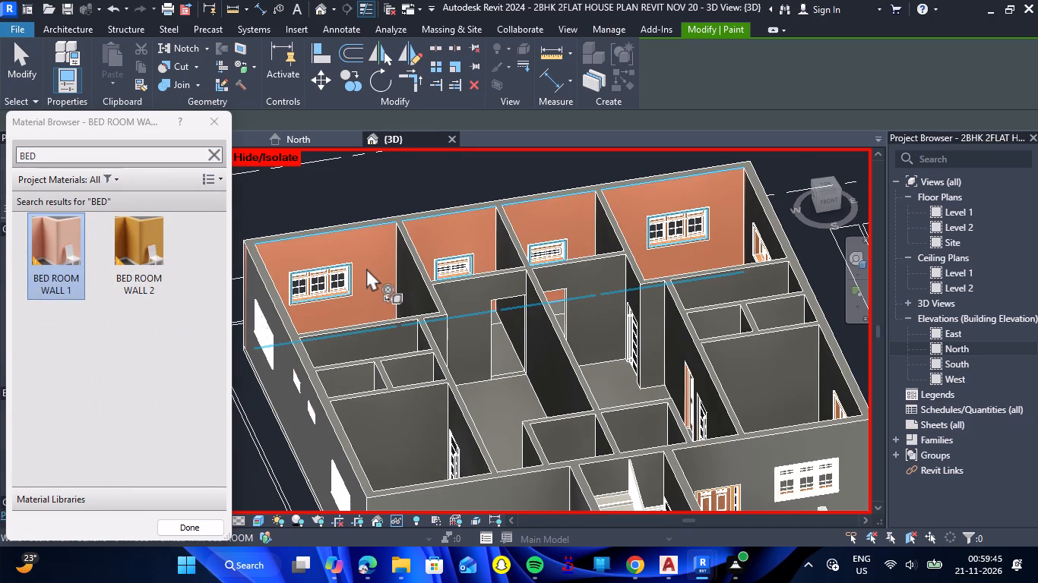
Paint the north-west bedroom's partition face with the BED ROOM WALL 1 material.
scroll(428, 254, up, 6)
scroll(432, 252, down, 6)
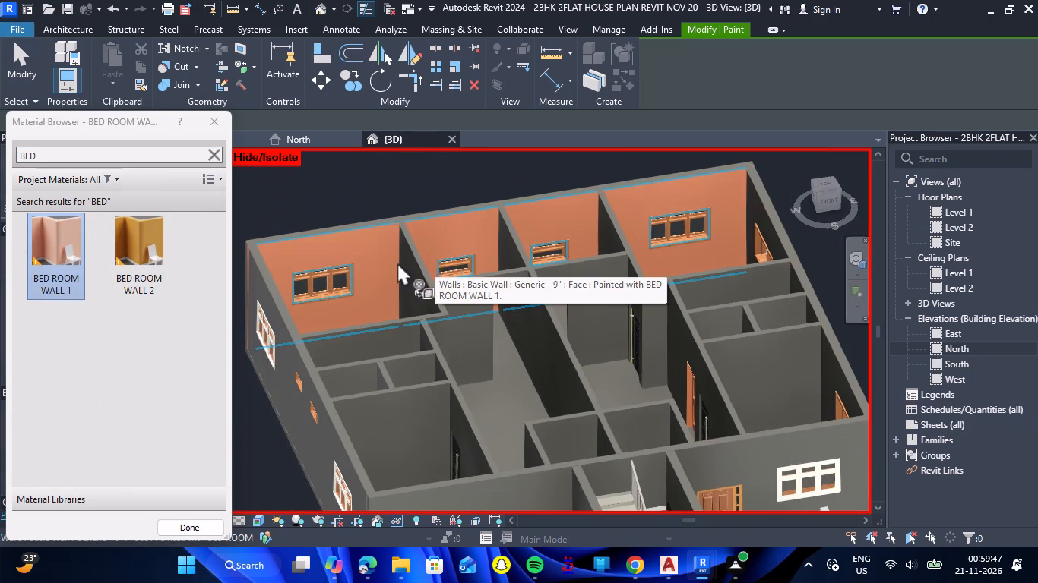
click(421, 279)
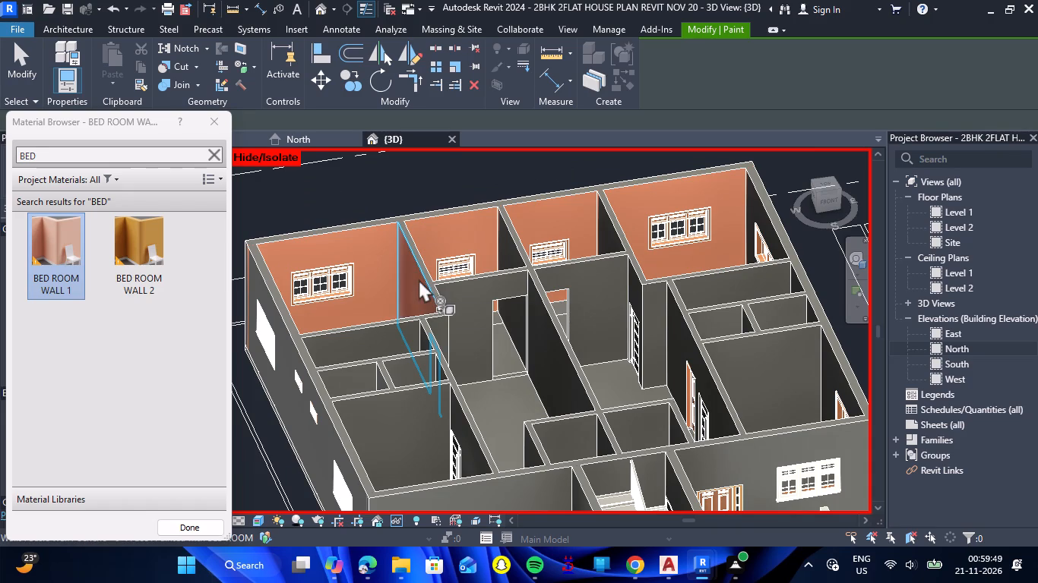
scroll(404, 281, up, 3)
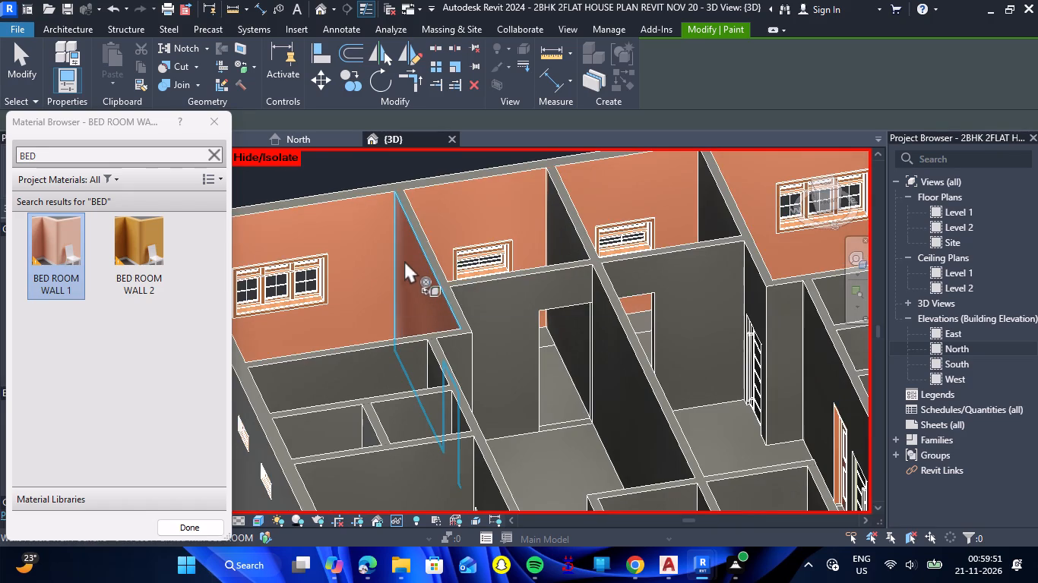
scroll(466, 325, down, 3)
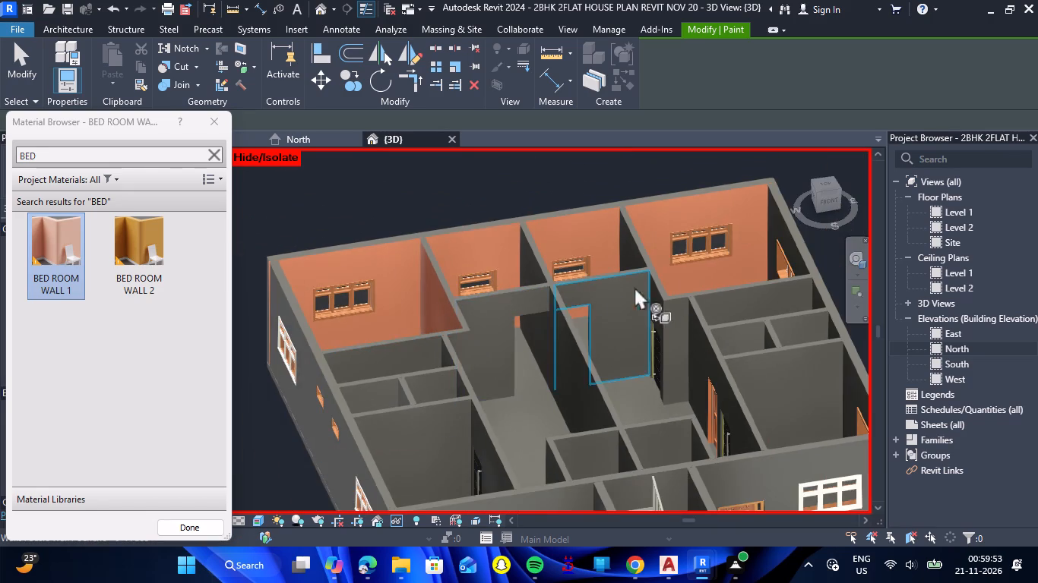
scroll(667, 267, up, 1)
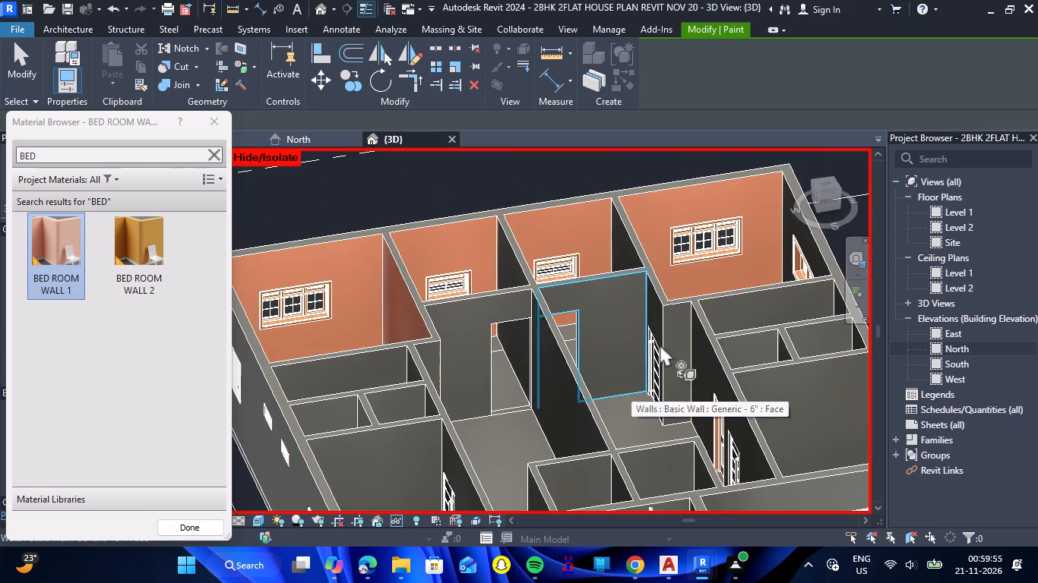
Split the 9-inch east exterior wall where the north-east bedroom's partition meets it.
scroll(598, 269, down, 3)
drag(775, 258, 571, 326)
shift+right_drag(775, 258, 571, 326)
scroll(387, 311, down, 7)
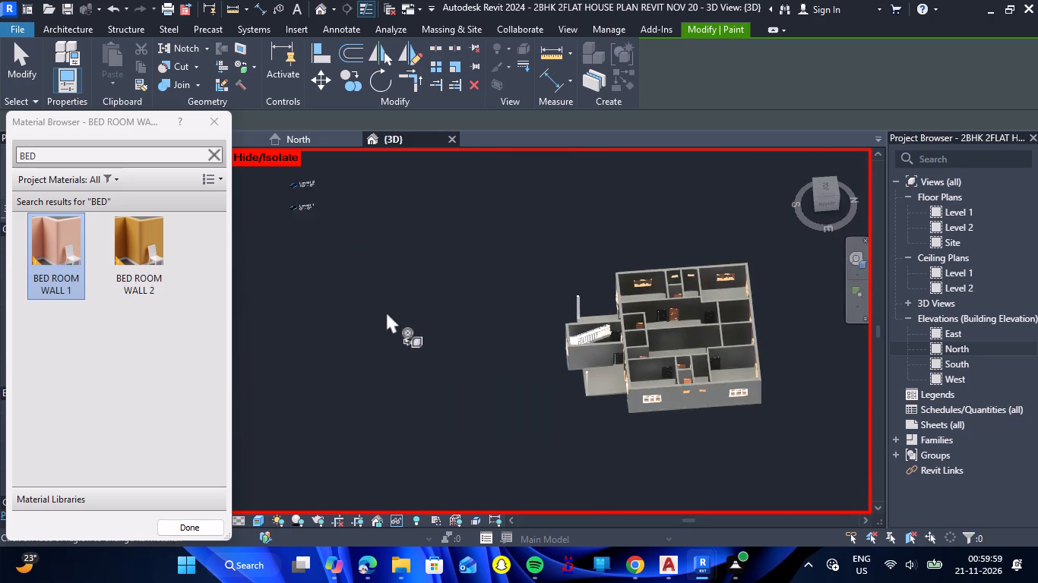
scroll(386, 311, down, 3)
scroll(581, 361, up, 12)
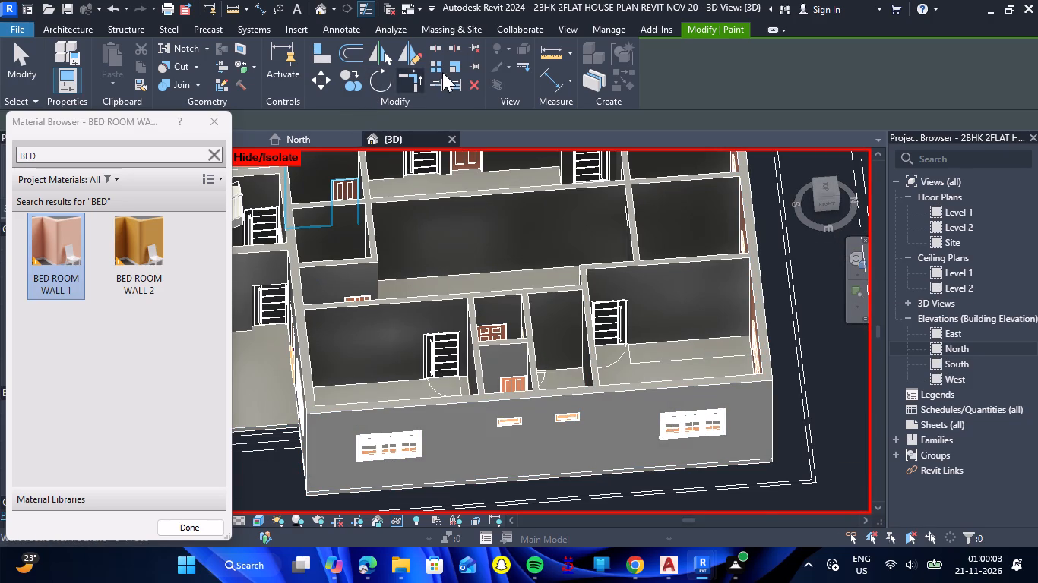
click(441, 53)
scroll(593, 386, up, 6)
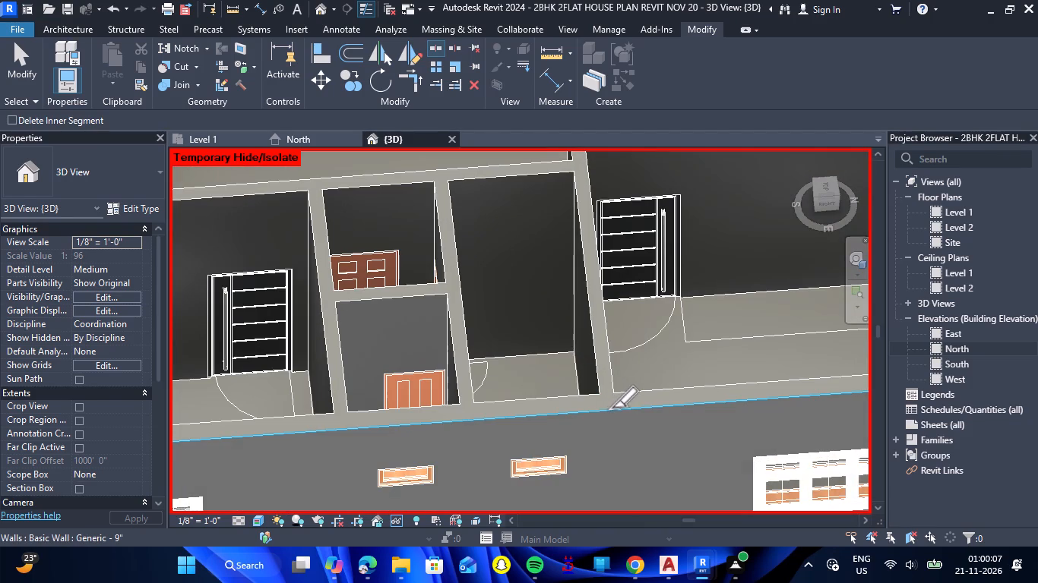
click(612, 408)
scroll(625, 418, down, 2)
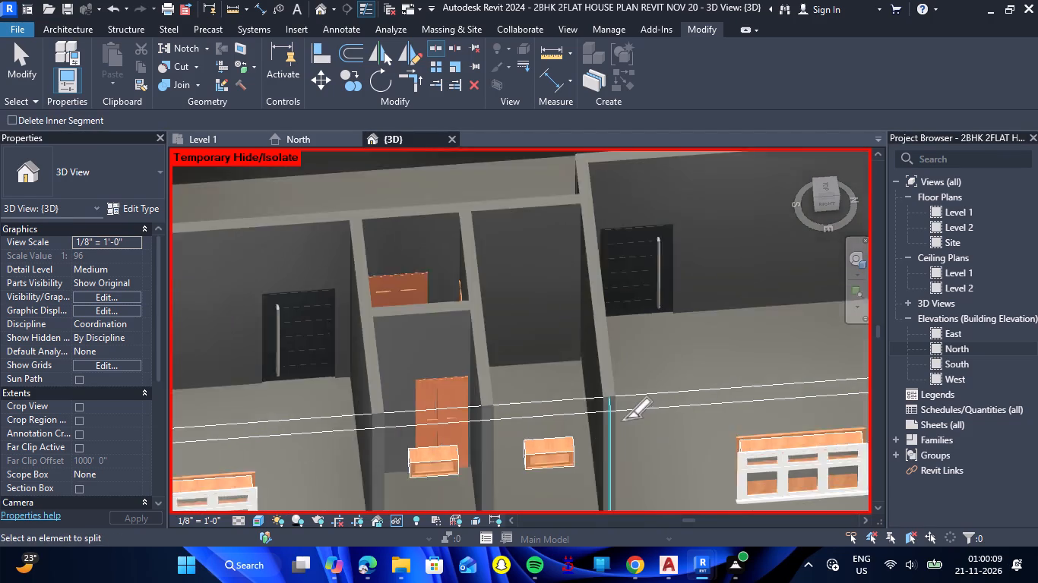
scroll(625, 418, down, 1)
key(Escape)
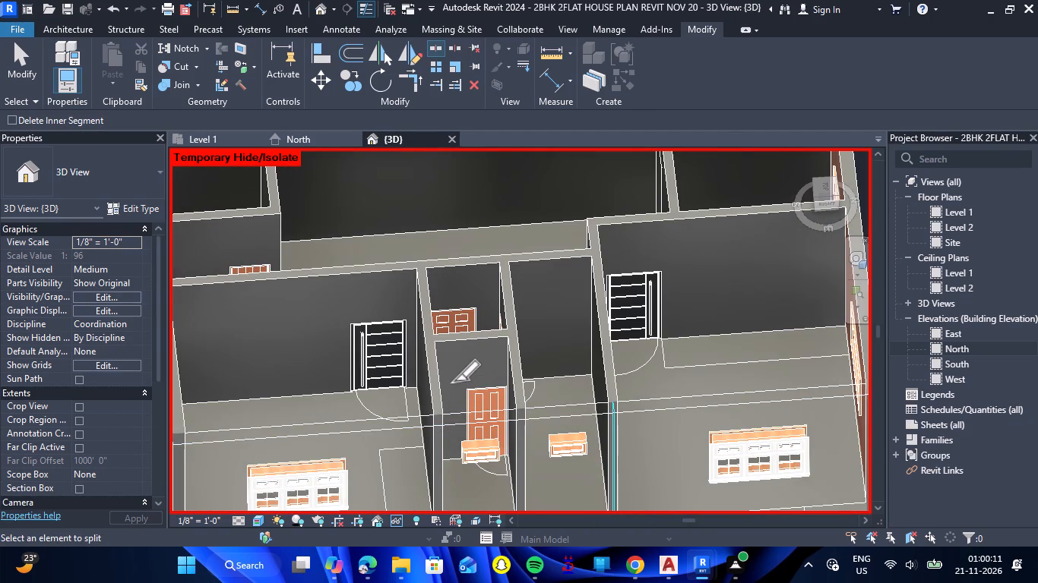
click(441, 424)
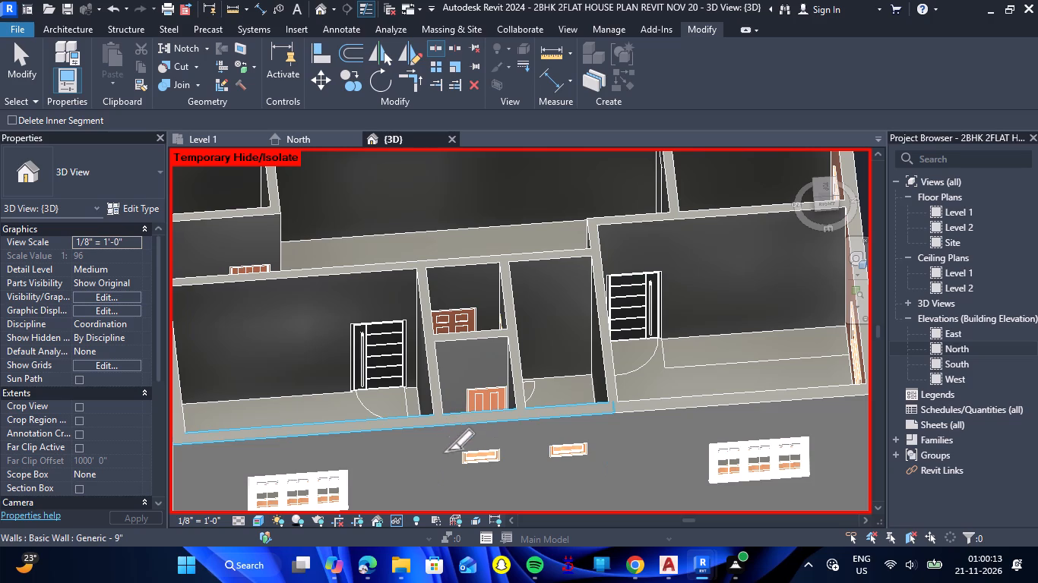
key(Escape)
scroll(502, 381, down, 4)
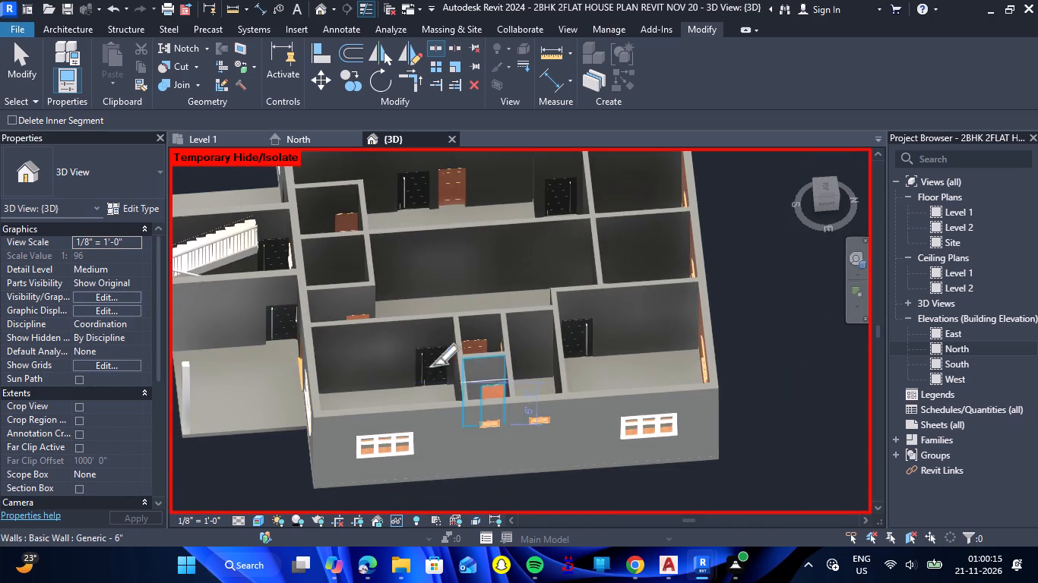
Split the south-east bedroom's 9-inch south wall at the 6-inch partition, and that partition at the toilet wall.
scroll(311, 326, up, 6)
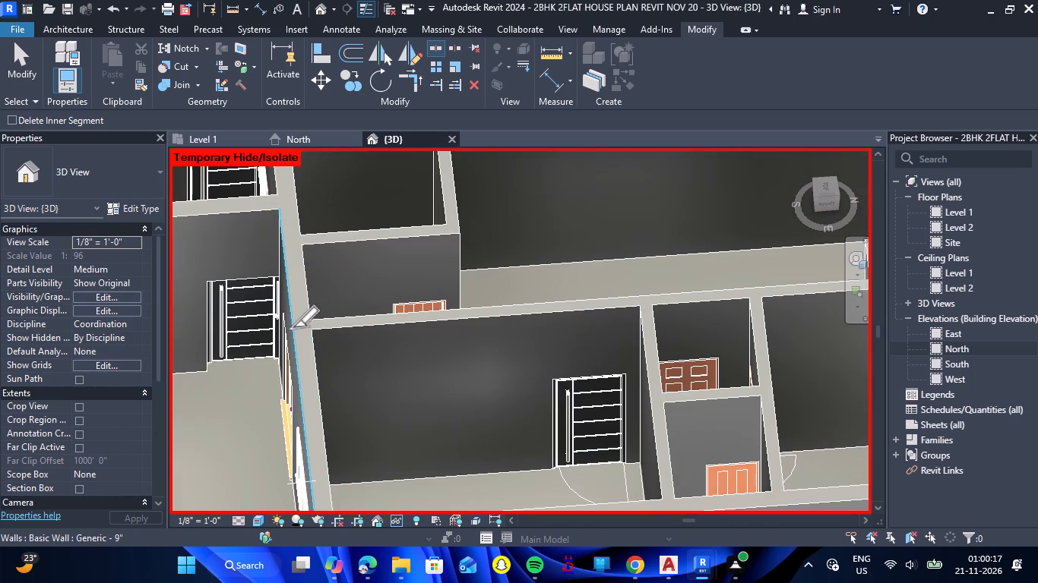
click(293, 327)
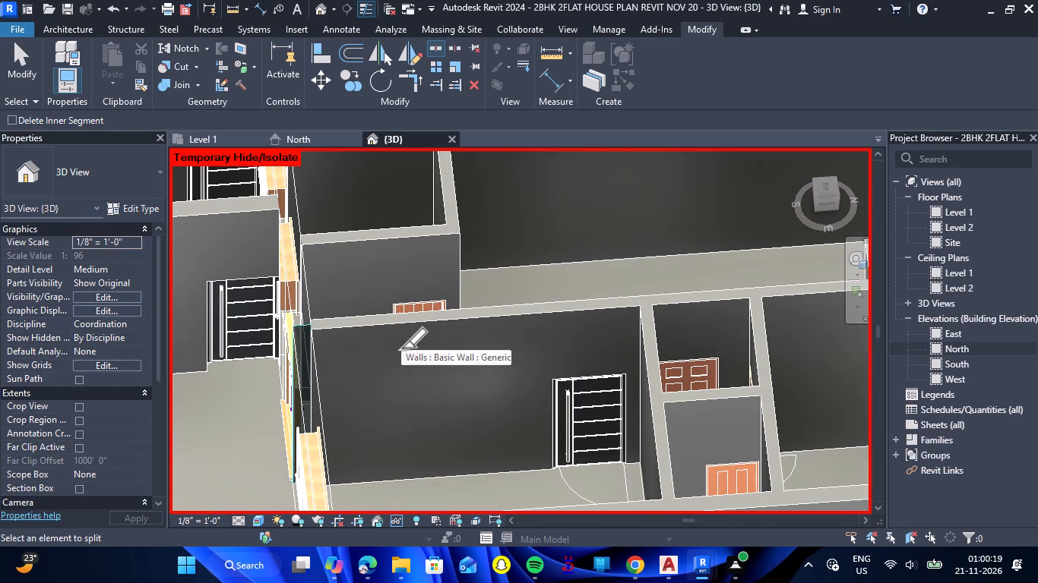
scroll(652, 293, up, 4)
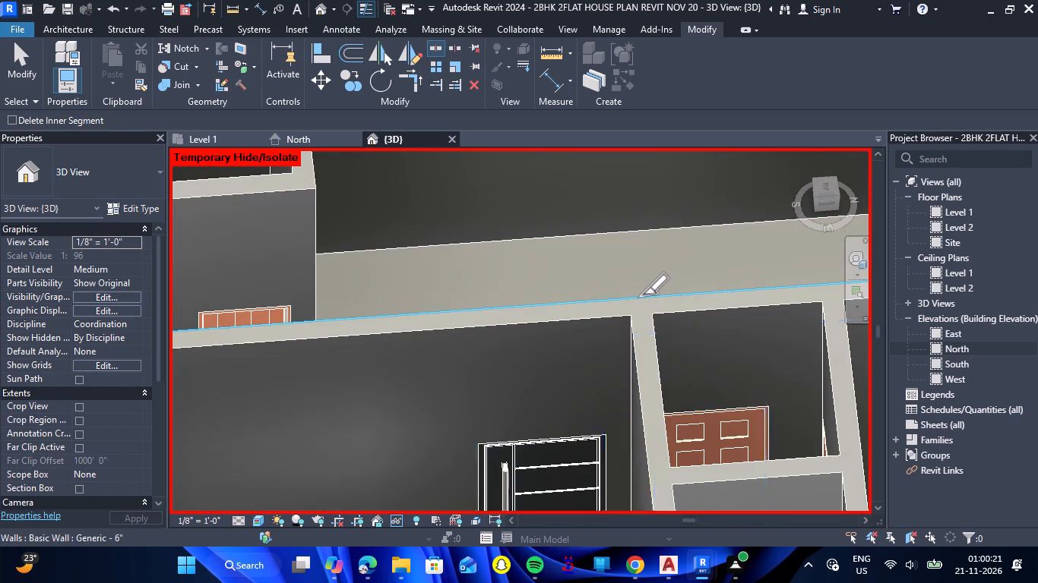
click(639, 297)
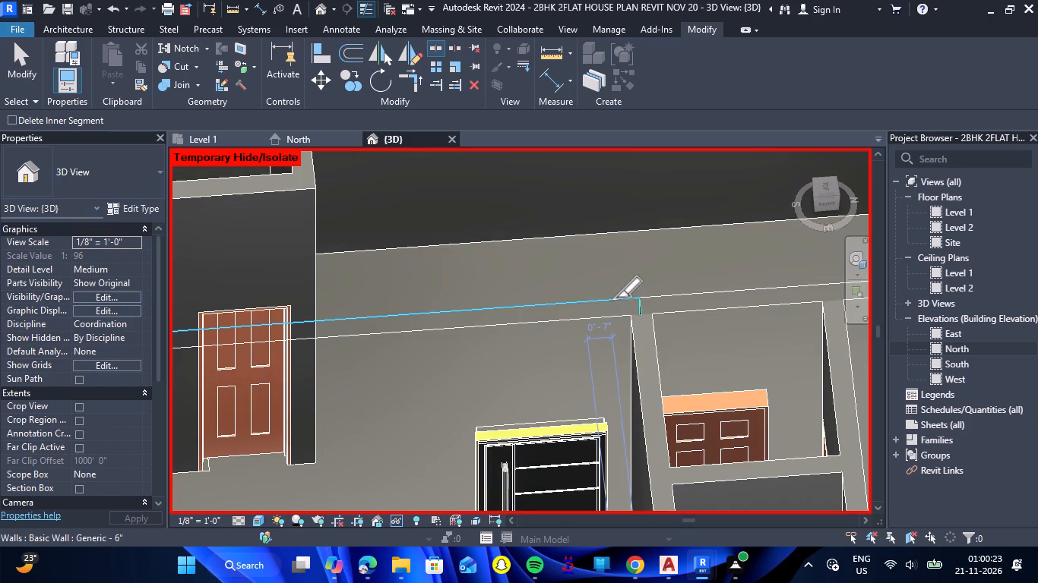
scroll(616, 298, down, 8)
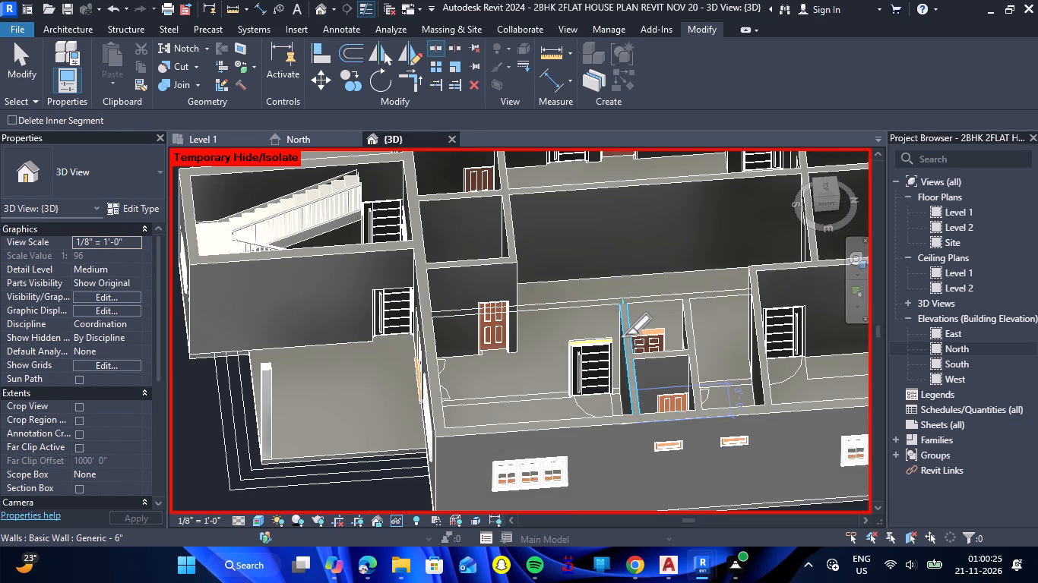
Split the 9-inch south wall where the east partition of the two small rooms beside the staircase meets it.
scroll(622, 335, down, 1)
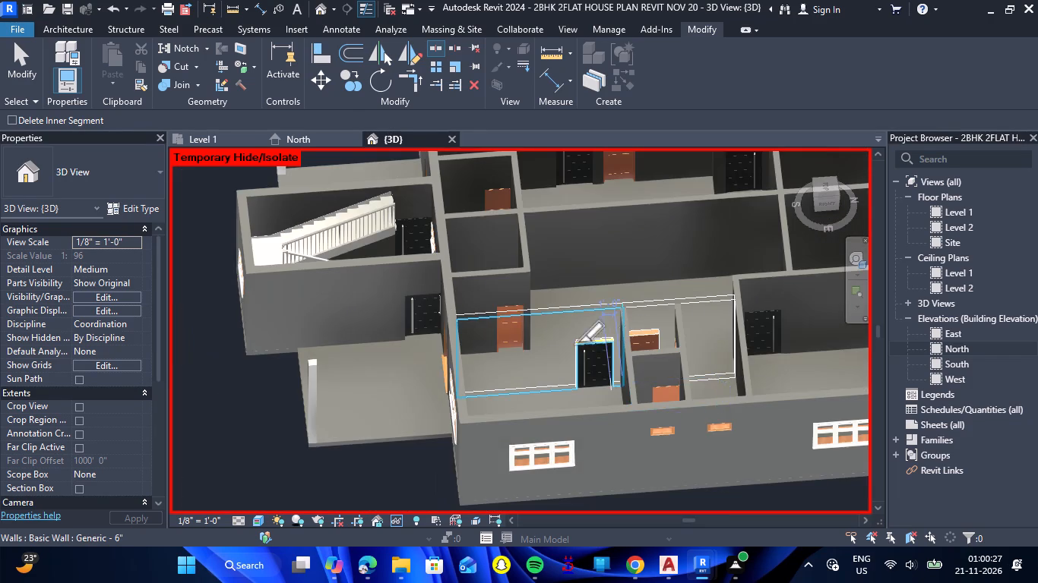
scroll(451, 254, up, 4)
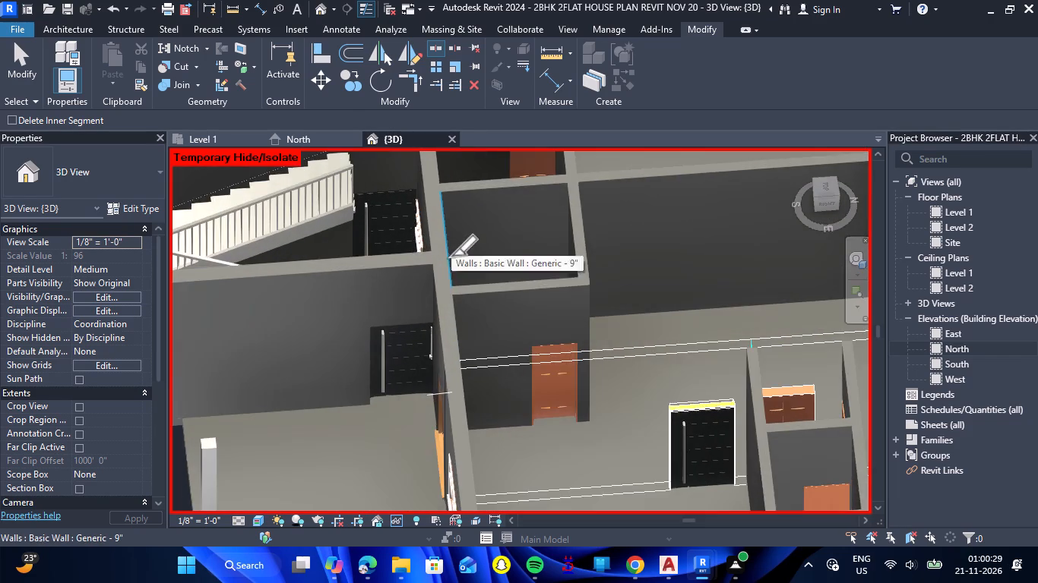
scroll(477, 314, down, 2)
scroll(465, 288, up, 5)
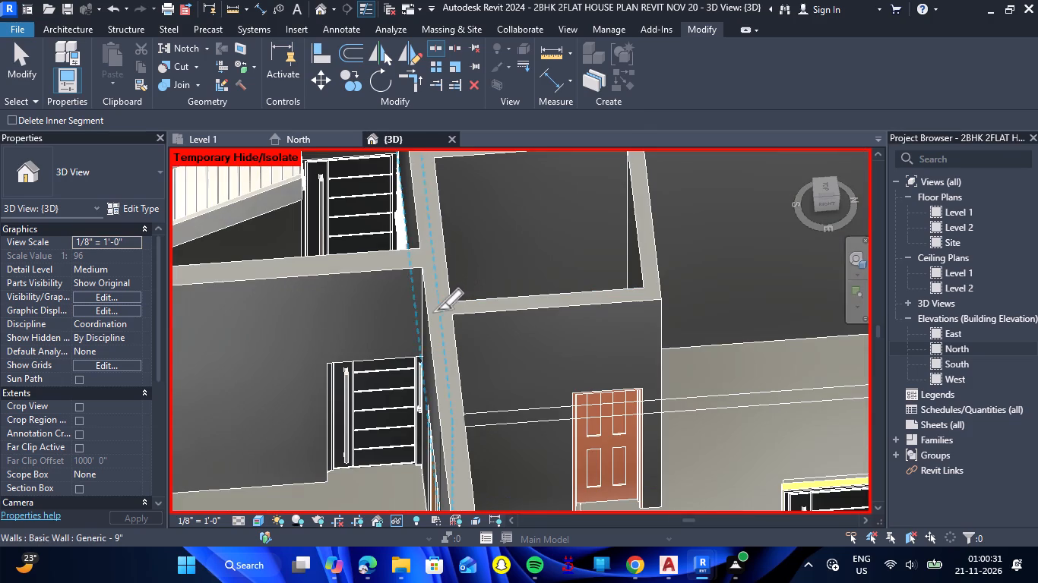
scroll(434, 310, down, 3)
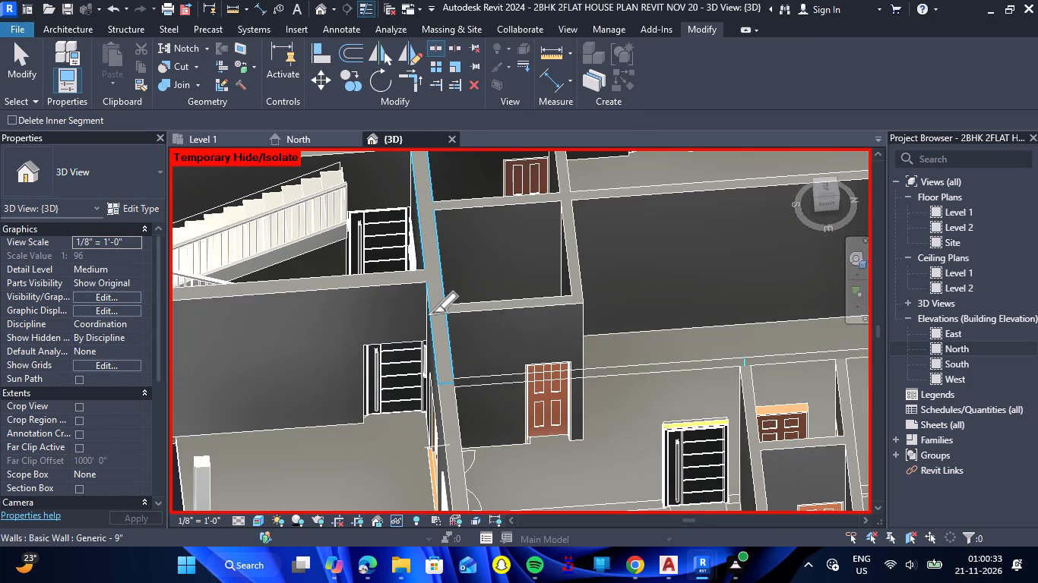
scroll(432, 310, up, 5)
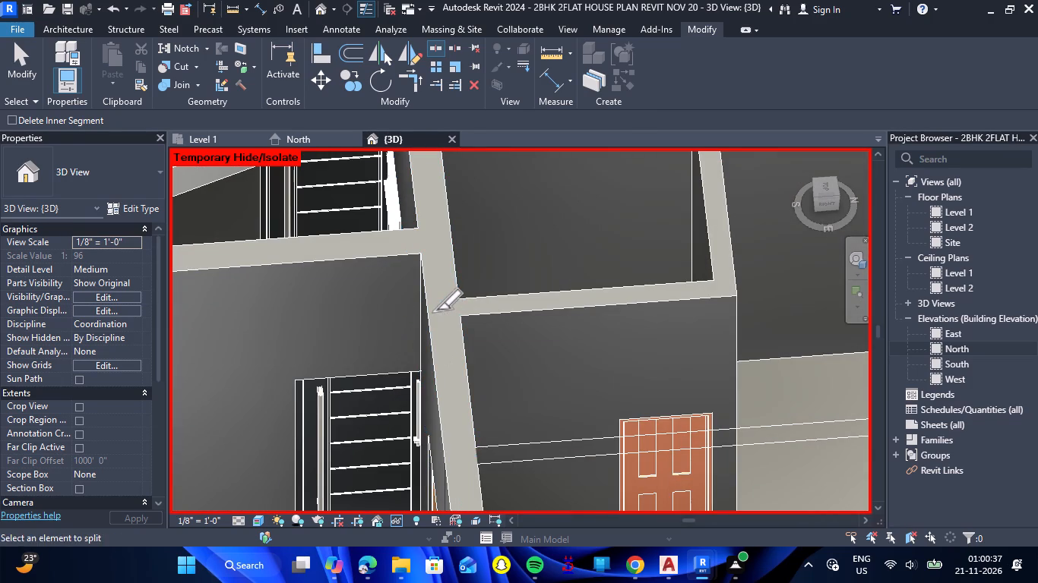
click(430, 309)
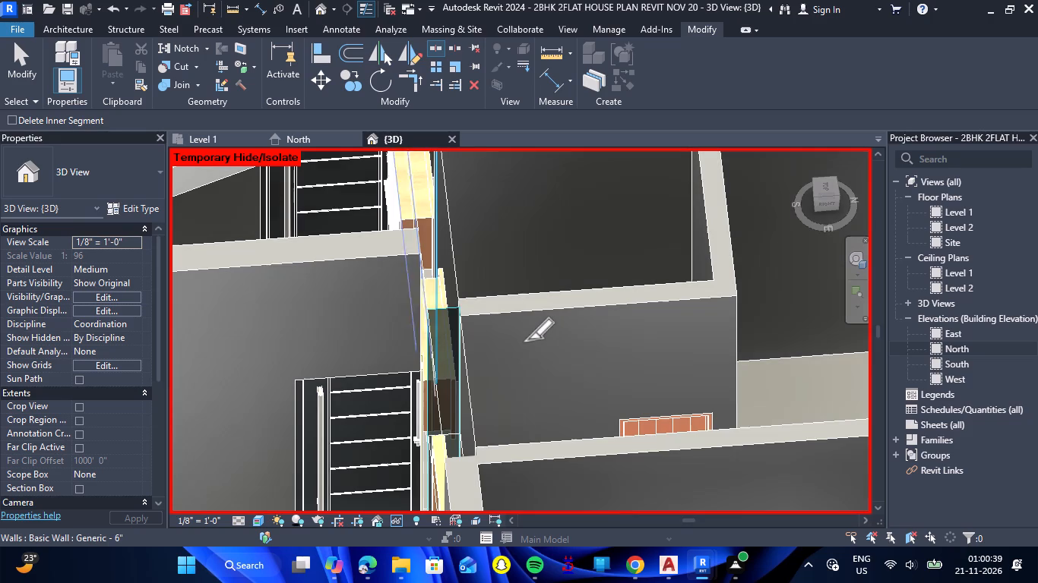
key(Escape)
Split the 9-inch south wall at the small rooms' west partition and at the south-west bedroom's 6-inch partition.
scroll(546, 376, down, 6)
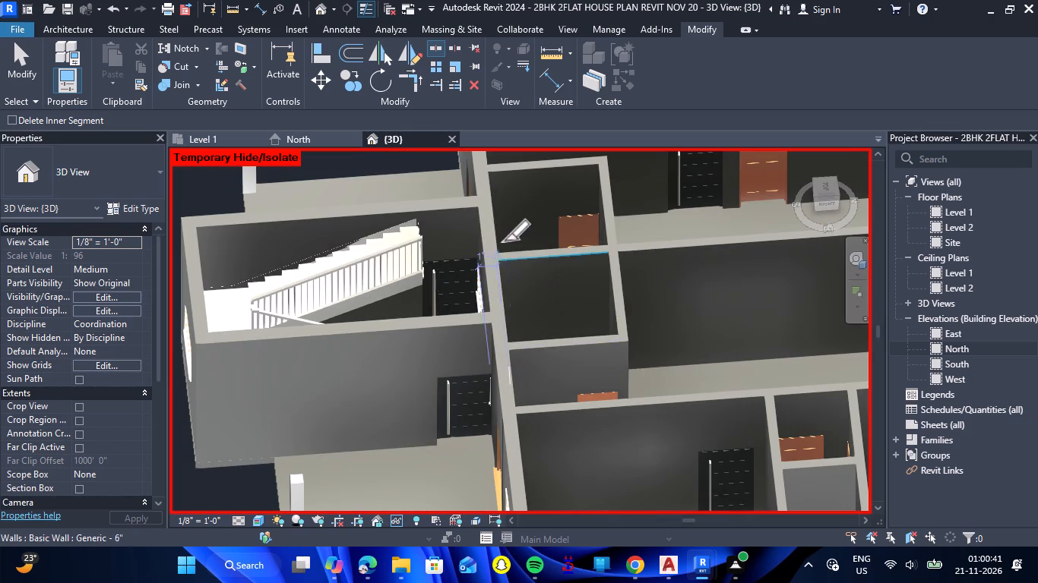
scroll(502, 245, down, 3)
scroll(487, 178, up, 6)
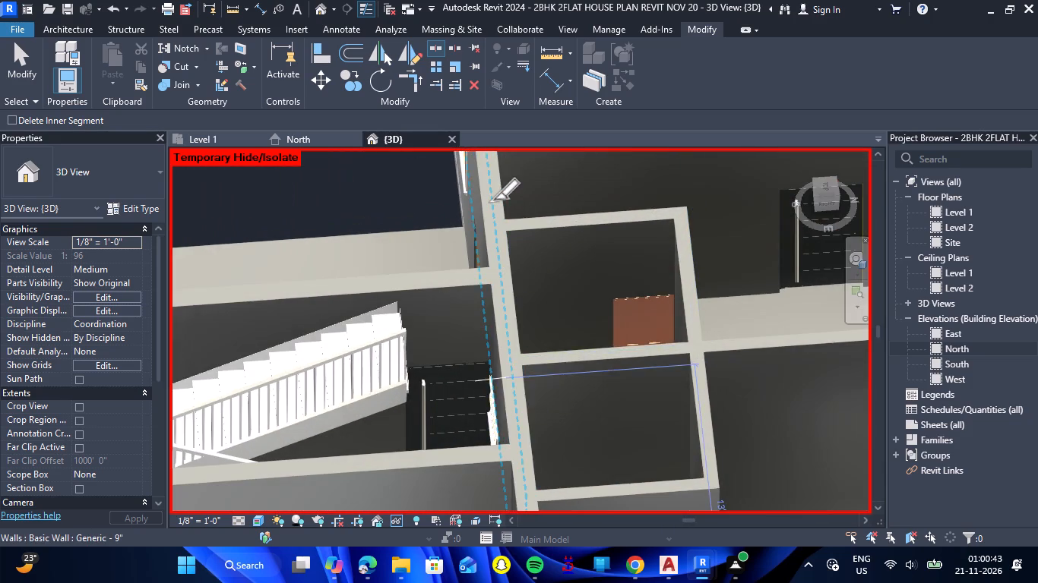
scroll(493, 200, up, 4)
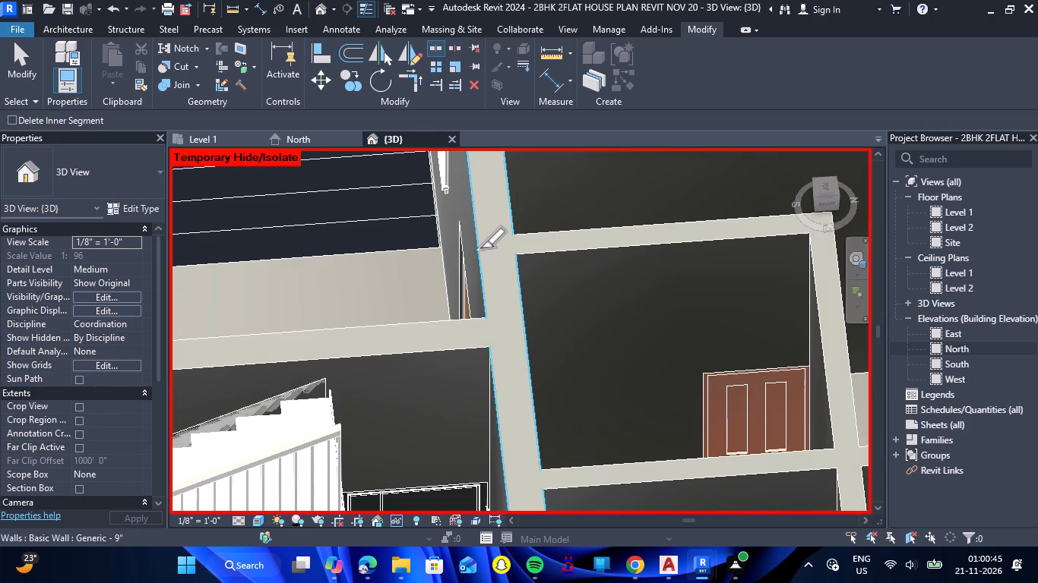
click(479, 248)
key(Escape)
scroll(425, 276, down, 4)
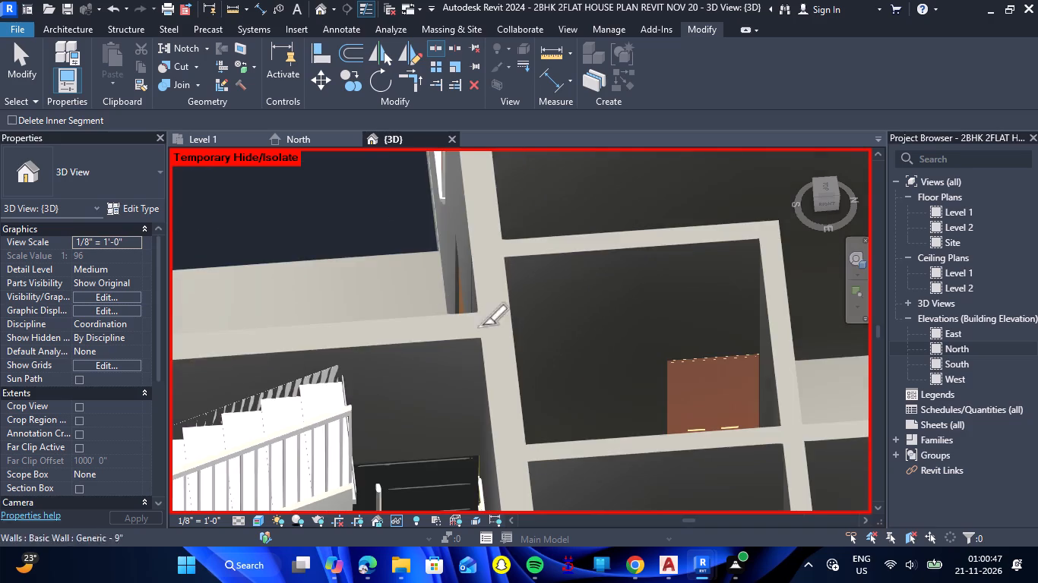
scroll(482, 325, down, 7)
scroll(492, 269, up, 6)
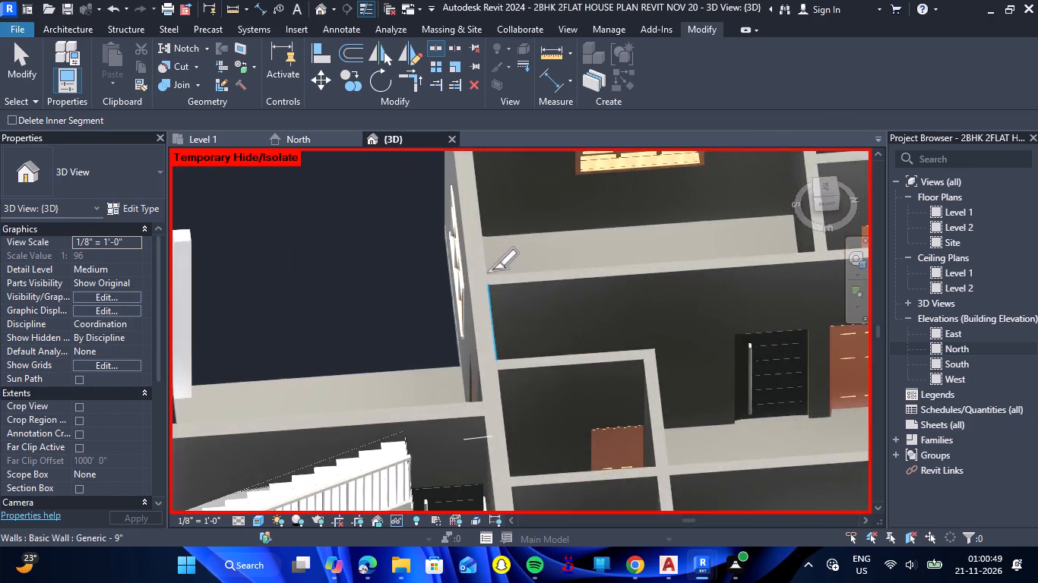
scroll(492, 269, up, 4)
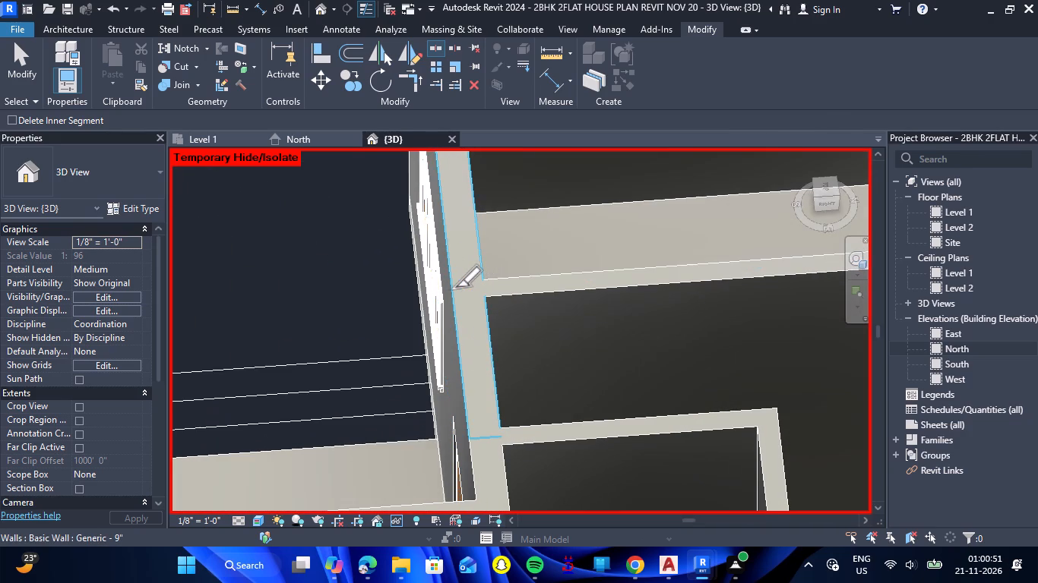
click(455, 287)
key(Escape)
Split the 9-inch west exterior wall at the south-west bedroom's side partition and at the north-west bedroom's side partition.
scroll(537, 333, down, 3)
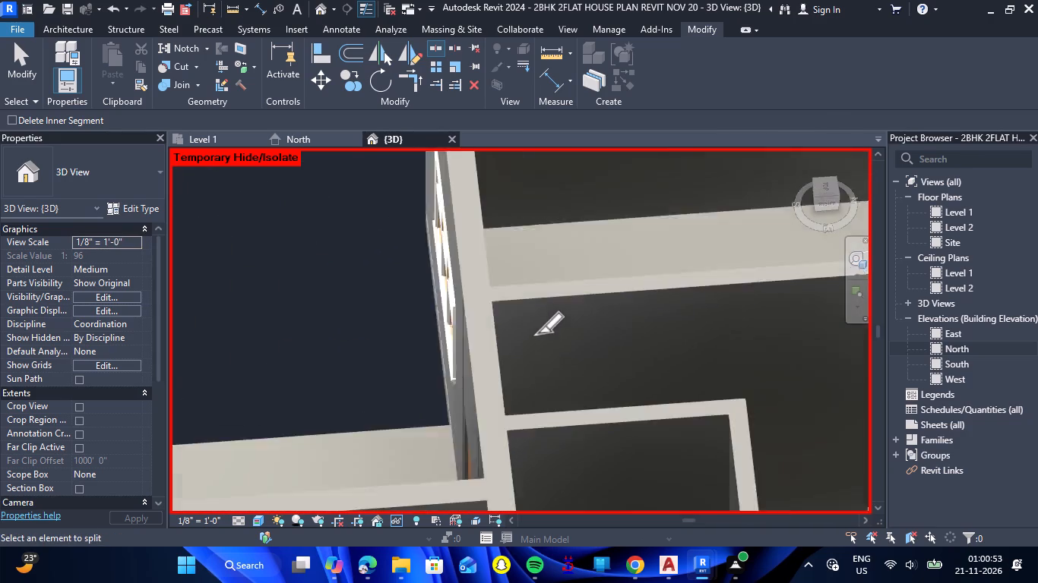
scroll(537, 333, down, 5)
scroll(710, 191, up, 6)
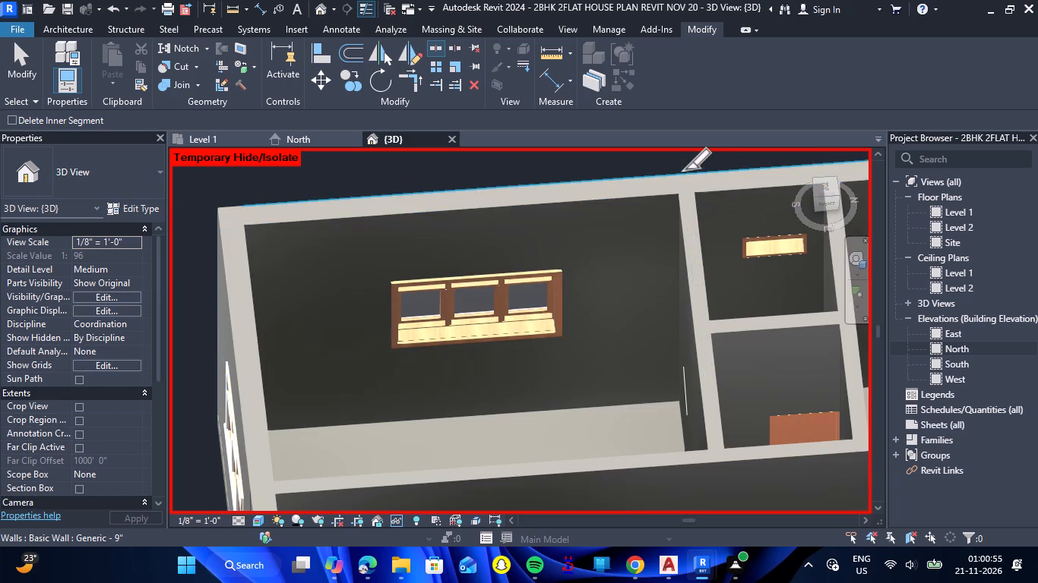
scroll(685, 169, up, 6)
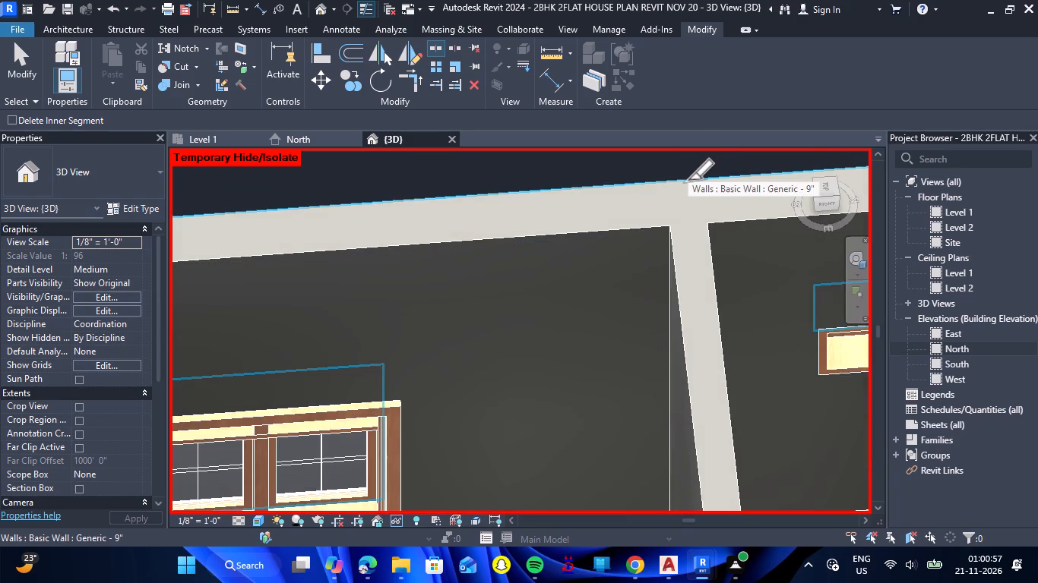
click(684, 178)
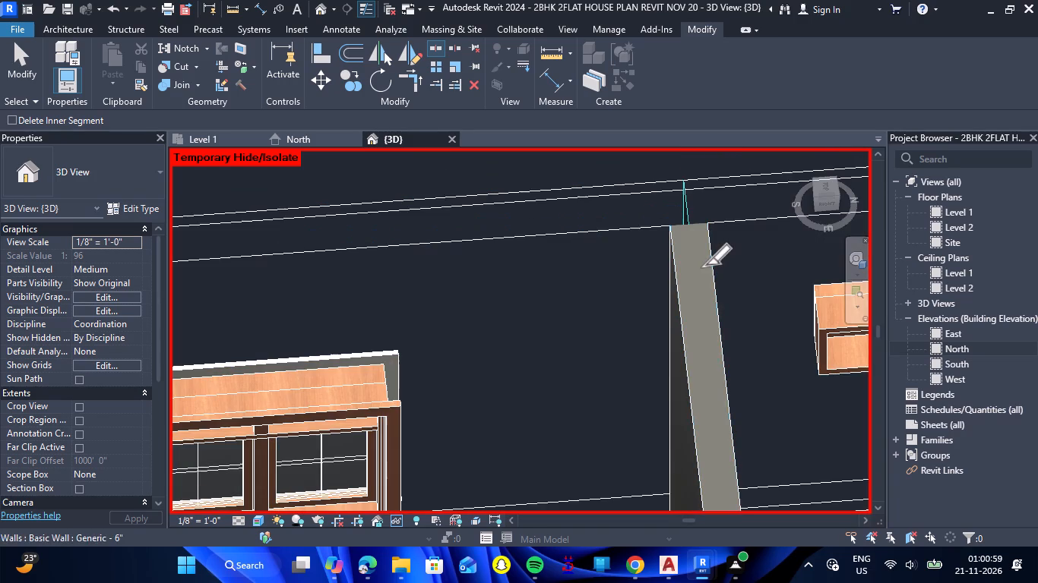
key(Escape)
scroll(584, 265, down, 11)
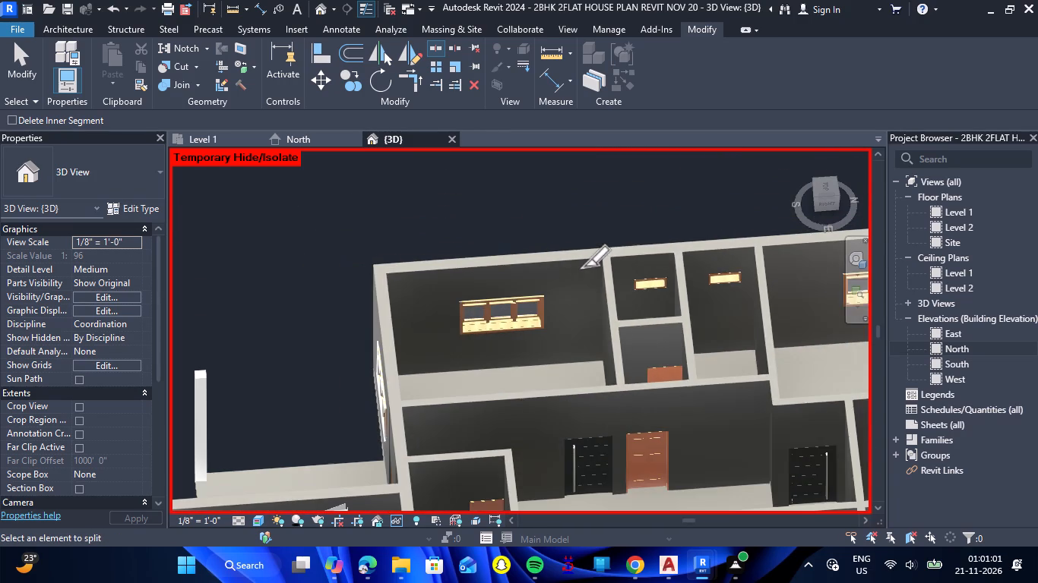
scroll(780, 241, up, 10)
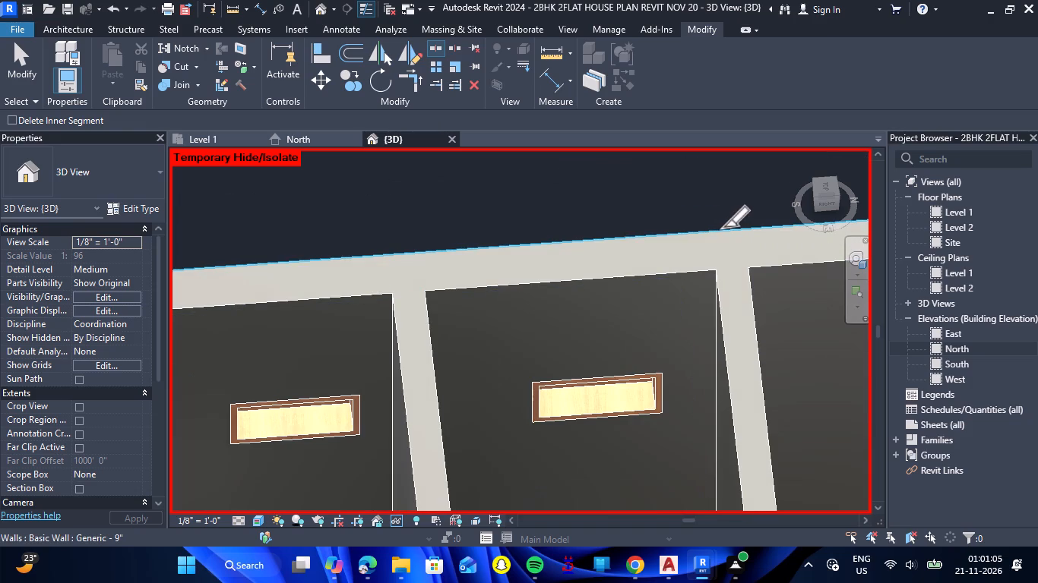
click(729, 228)
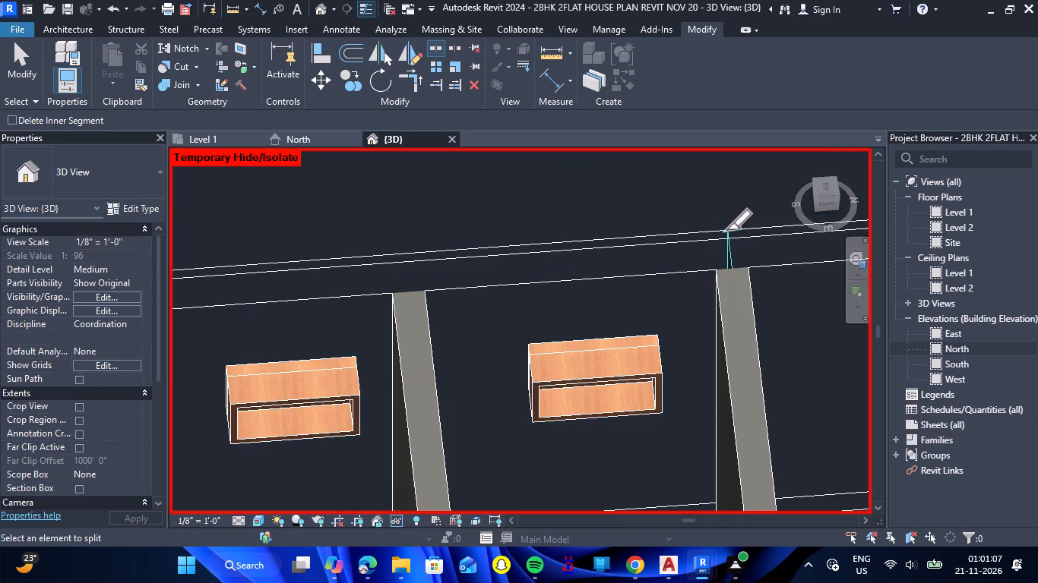
key(Escape)
Split the north-west bedroom's 6-inch east wall at the adjoining room's partition, and its 6-inch side partition at the hall wall.
scroll(530, 263, down, 14)
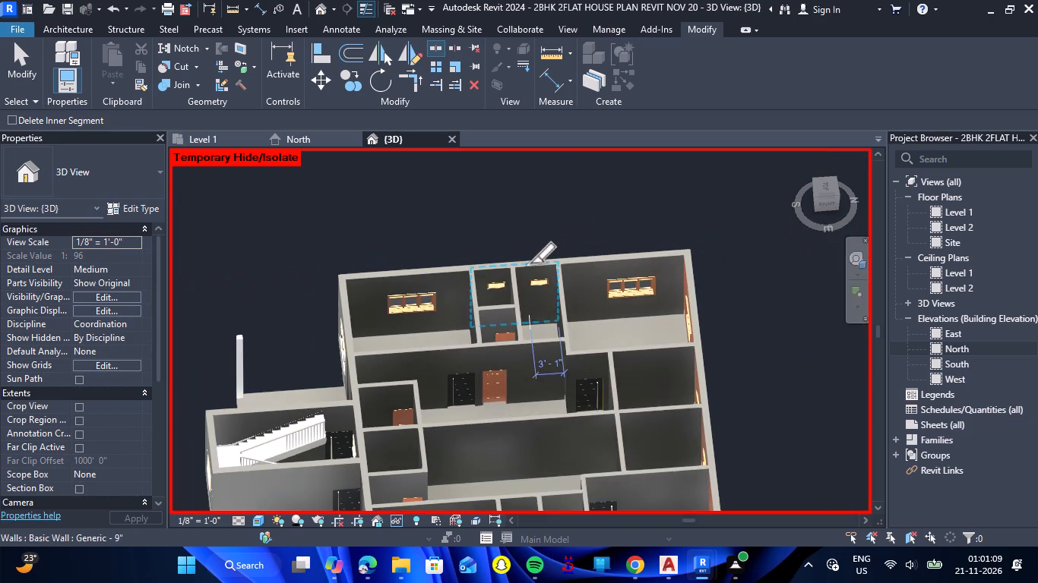
scroll(595, 376, up, 6)
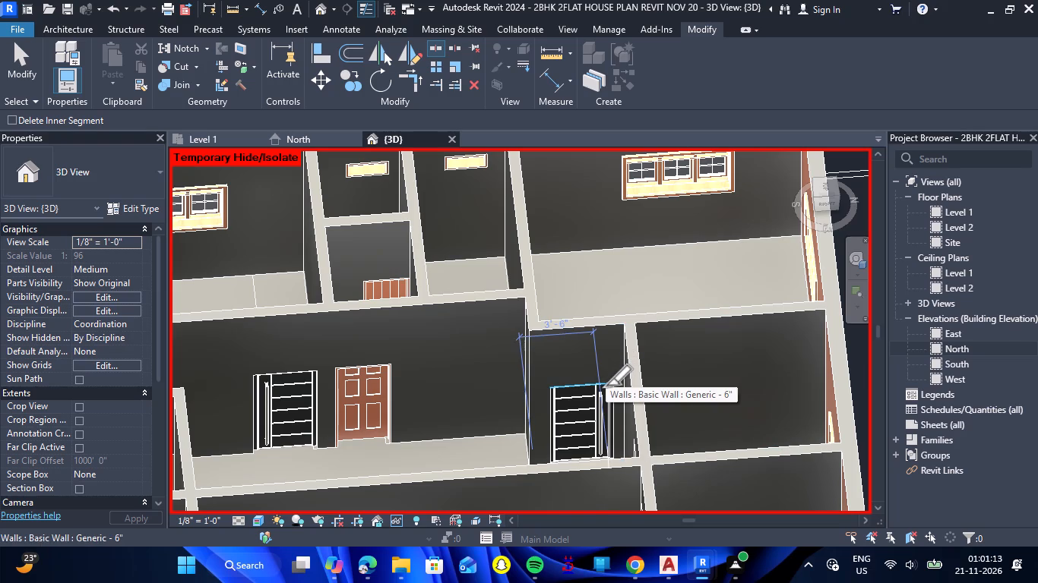
scroll(610, 383, down, 4)
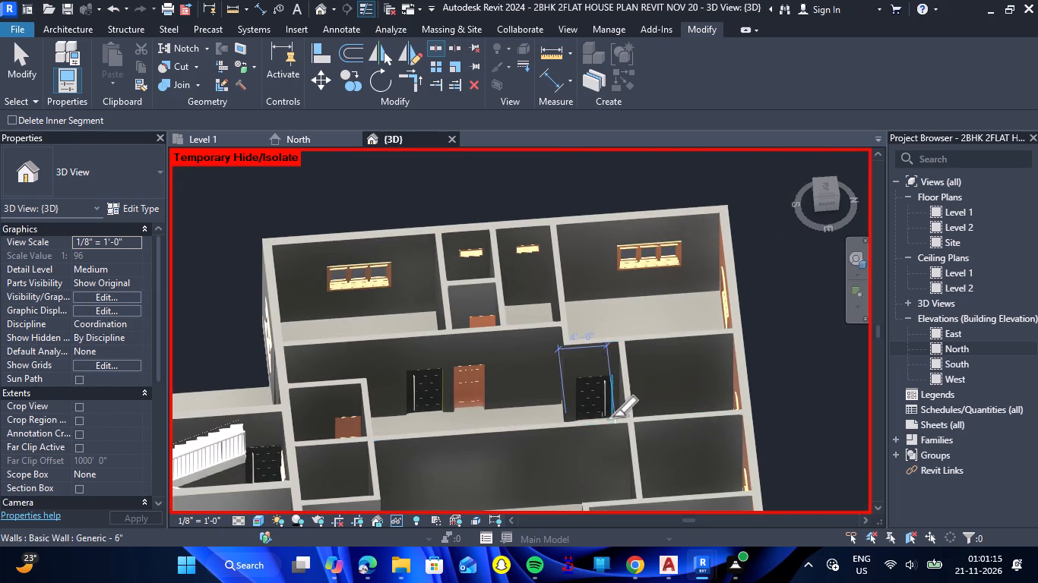
scroll(612, 418, up, 5)
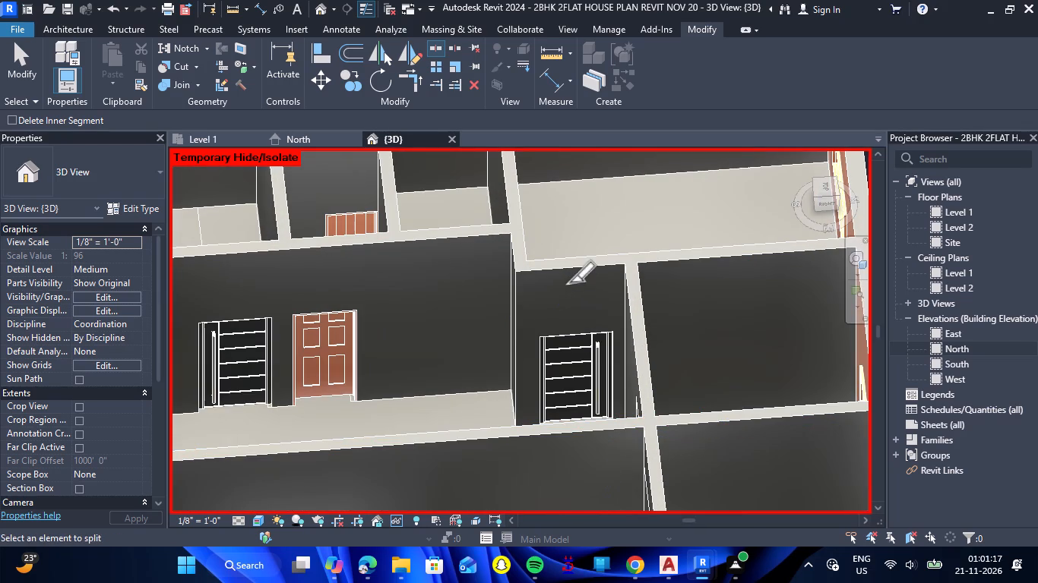
scroll(635, 254, up, 5)
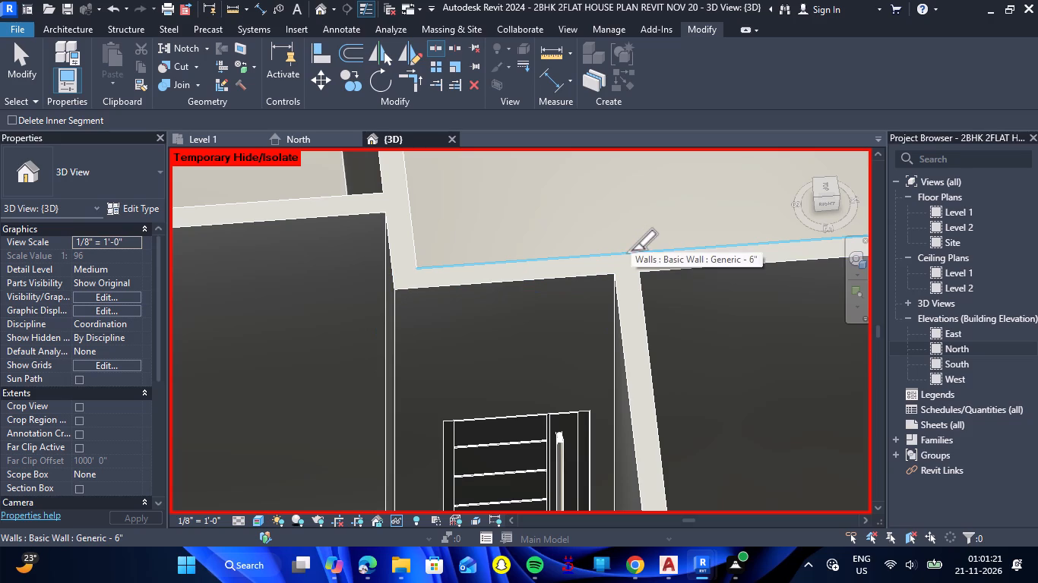
click(631, 251)
scroll(640, 306, down, 6)
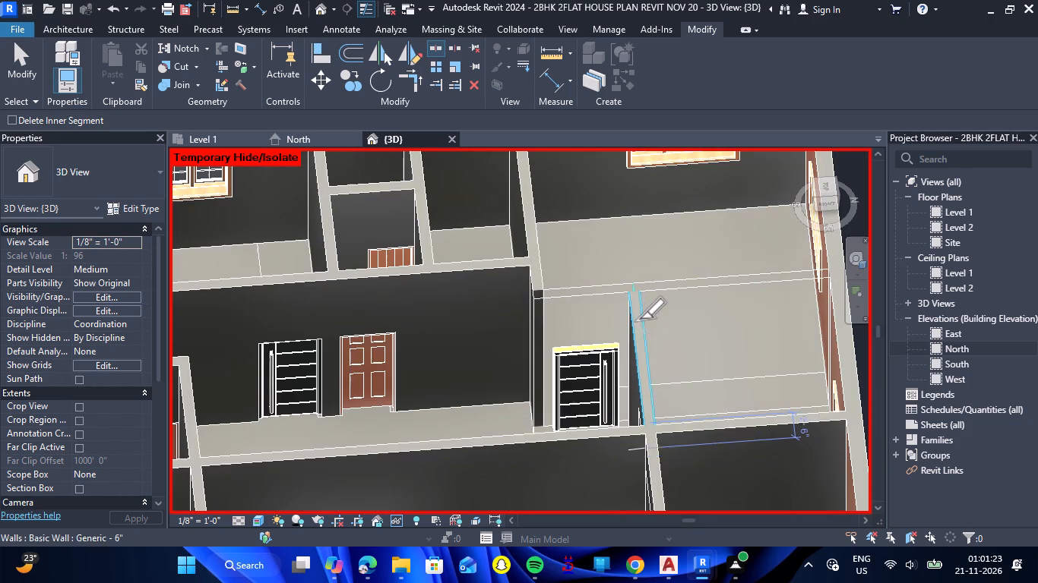
scroll(536, 248, up, 5)
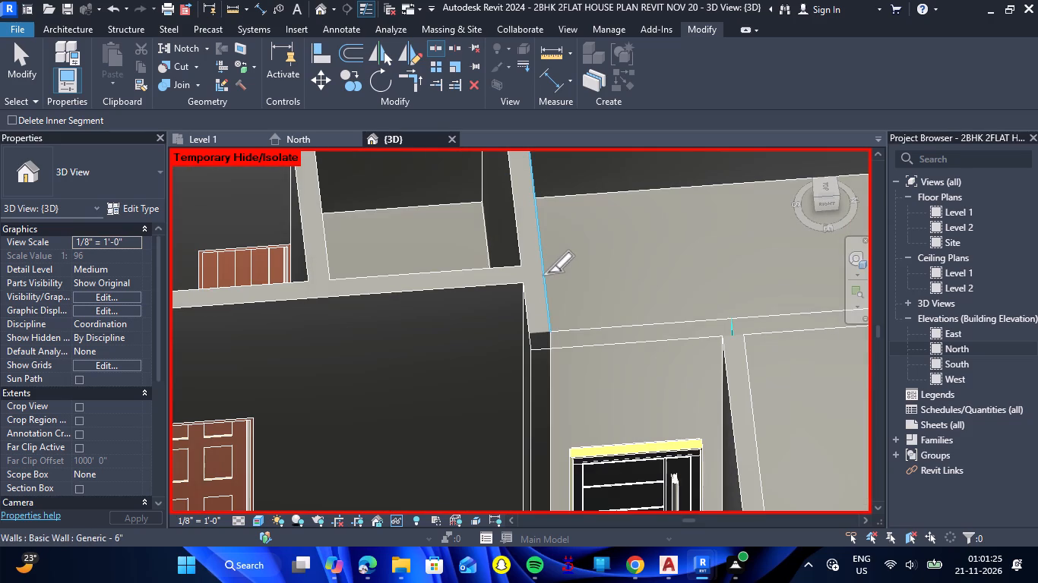
click(546, 267)
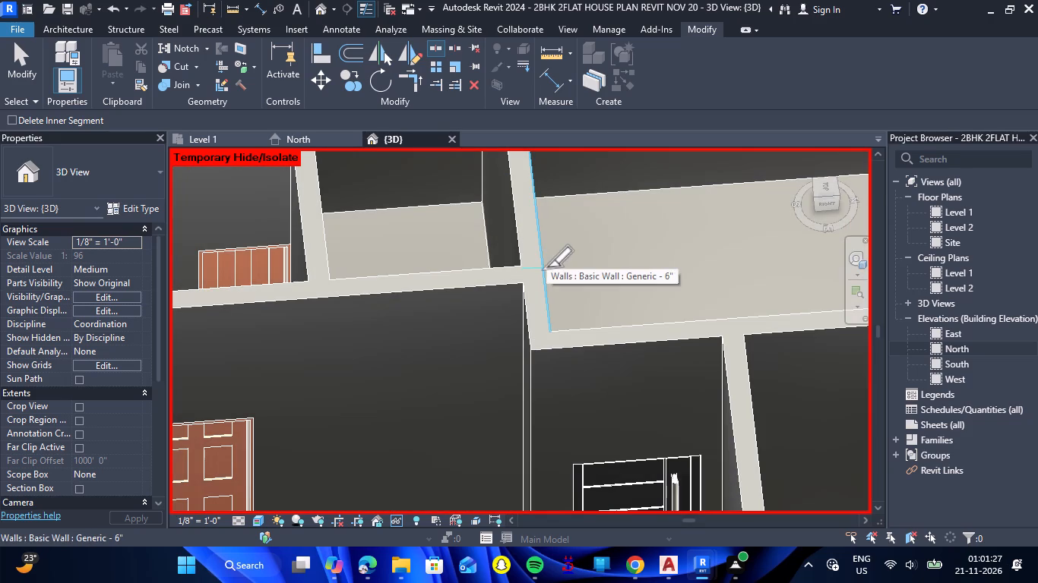
scroll(552, 247, up, 6)
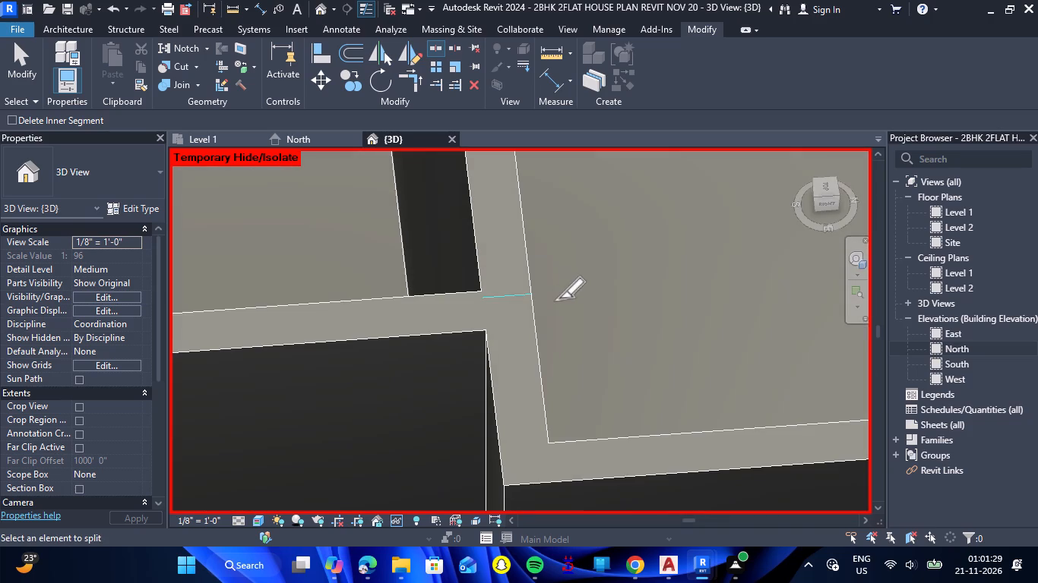
key(Escape)
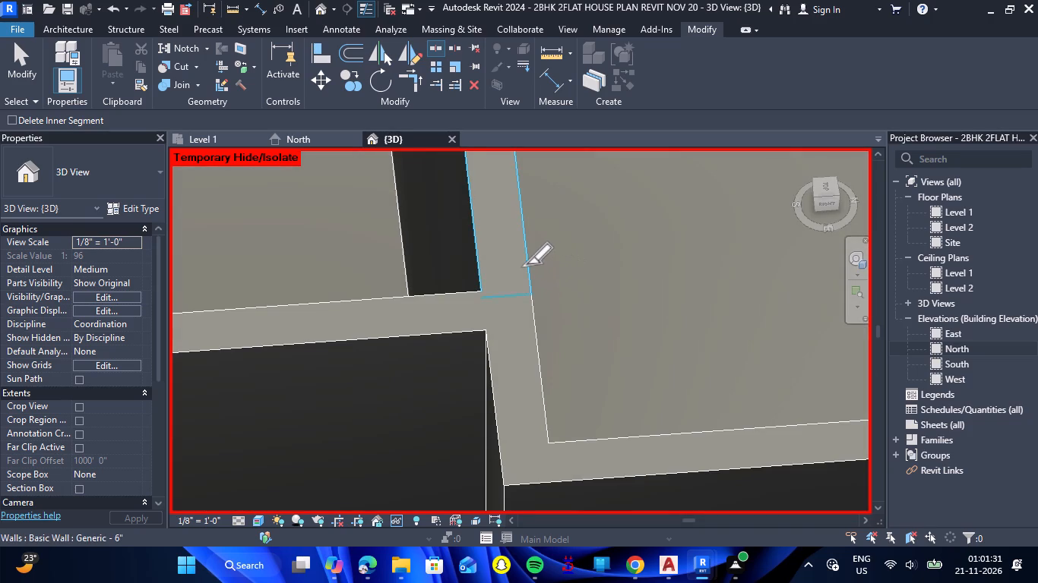
Split the 6-inch dividing wall between the two flats where the north-side rooms' partition crosses it.
scroll(436, 283, down, 6)
scroll(535, 323, down, 4)
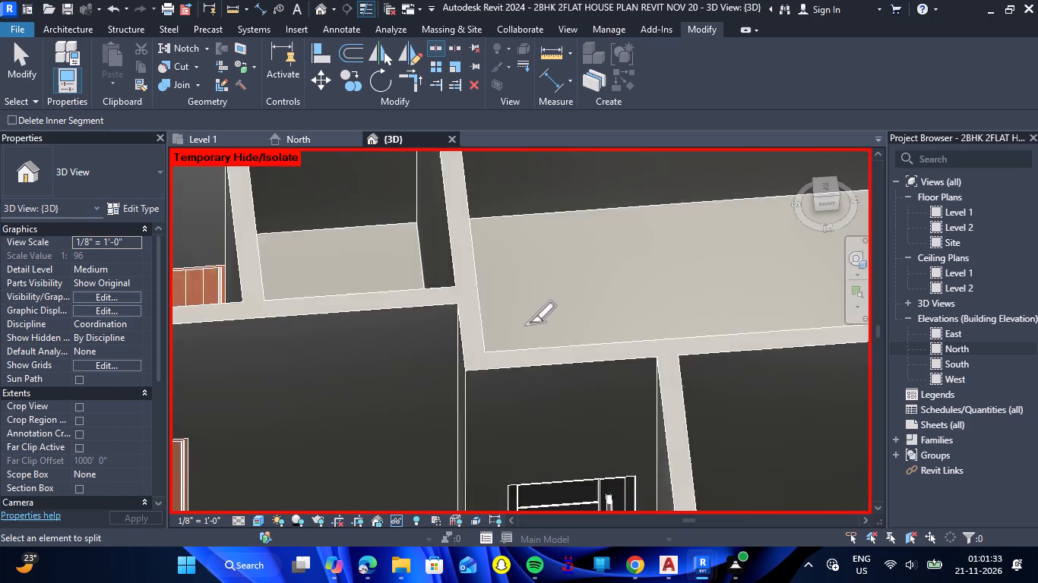
scroll(529, 323, down, 5)
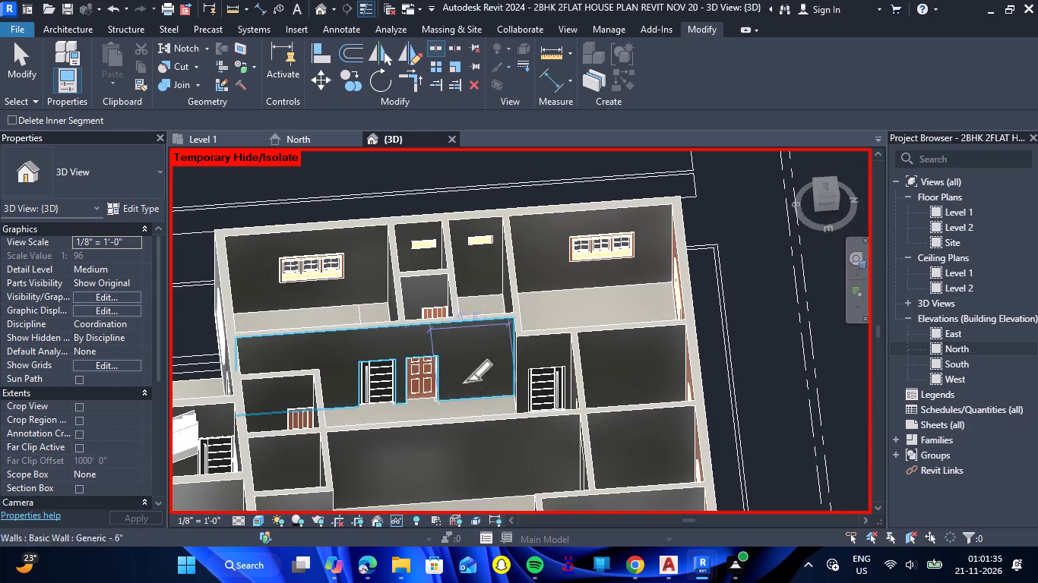
scroll(586, 408, up, 8)
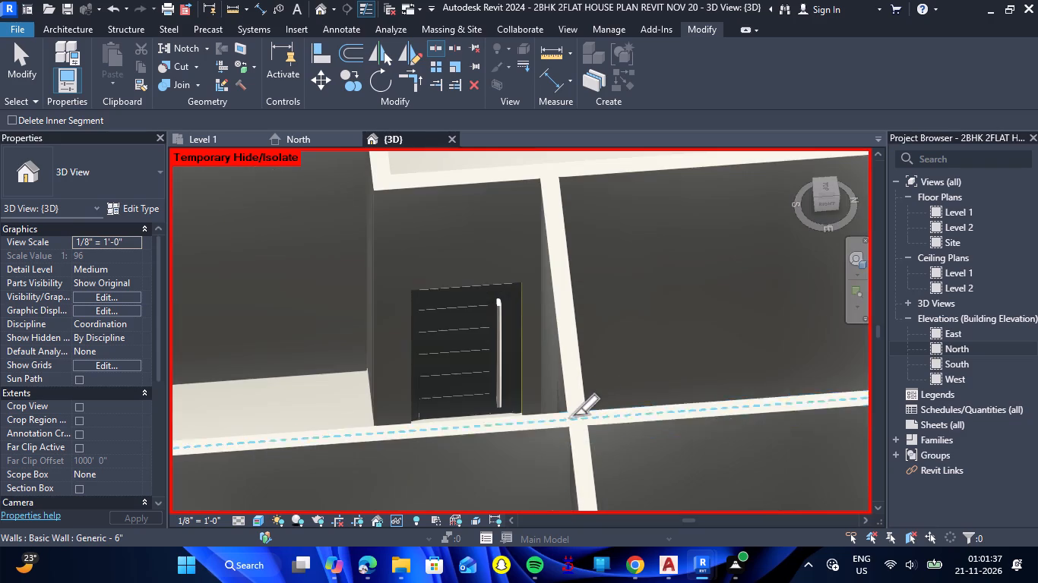
scroll(569, 415, up, 9)
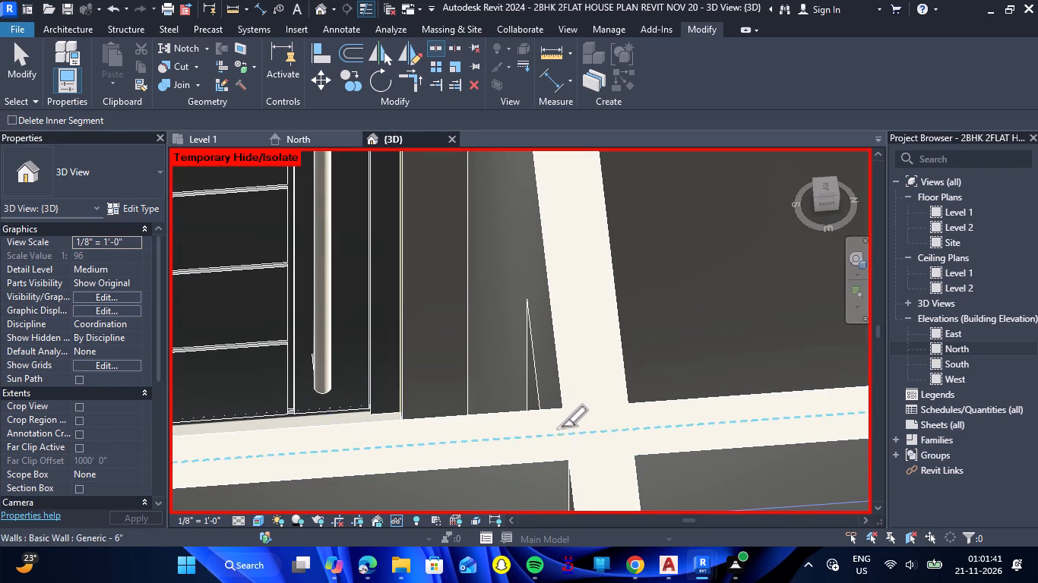
click(566, 433)
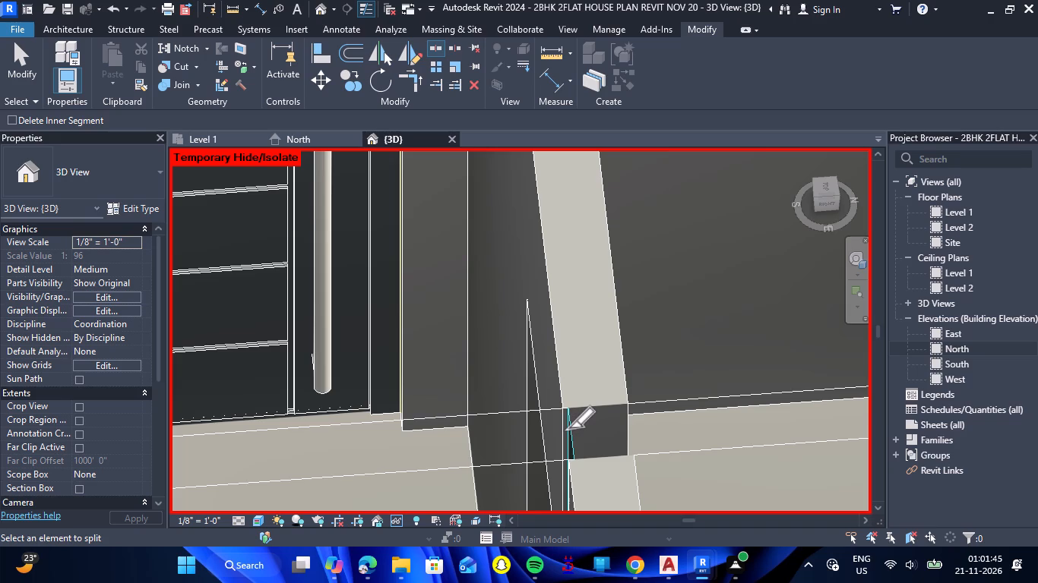
key(Escape)
scroll(543, 416, down, 7)
scroll(524, 306, down, 8)
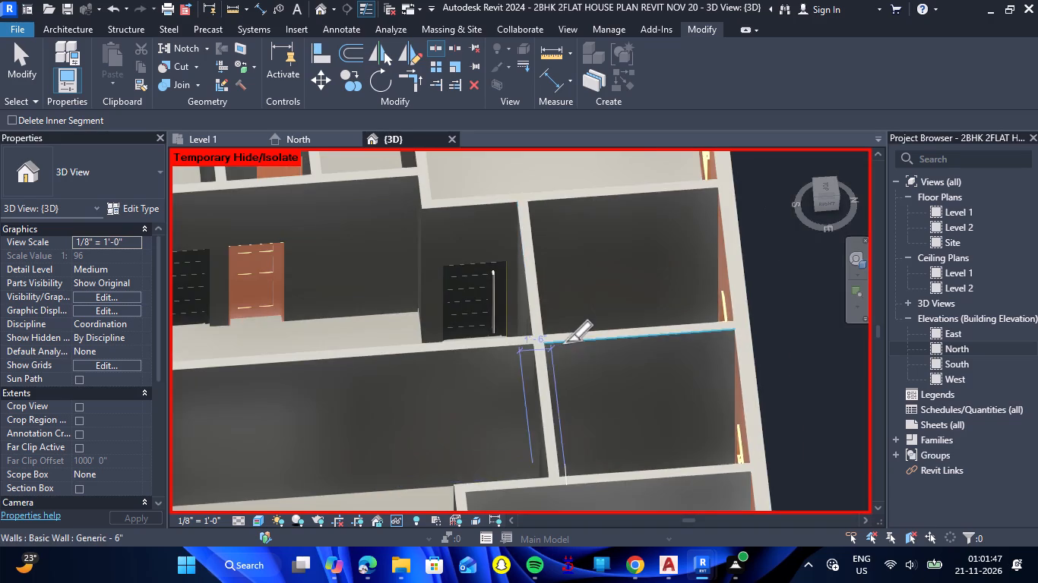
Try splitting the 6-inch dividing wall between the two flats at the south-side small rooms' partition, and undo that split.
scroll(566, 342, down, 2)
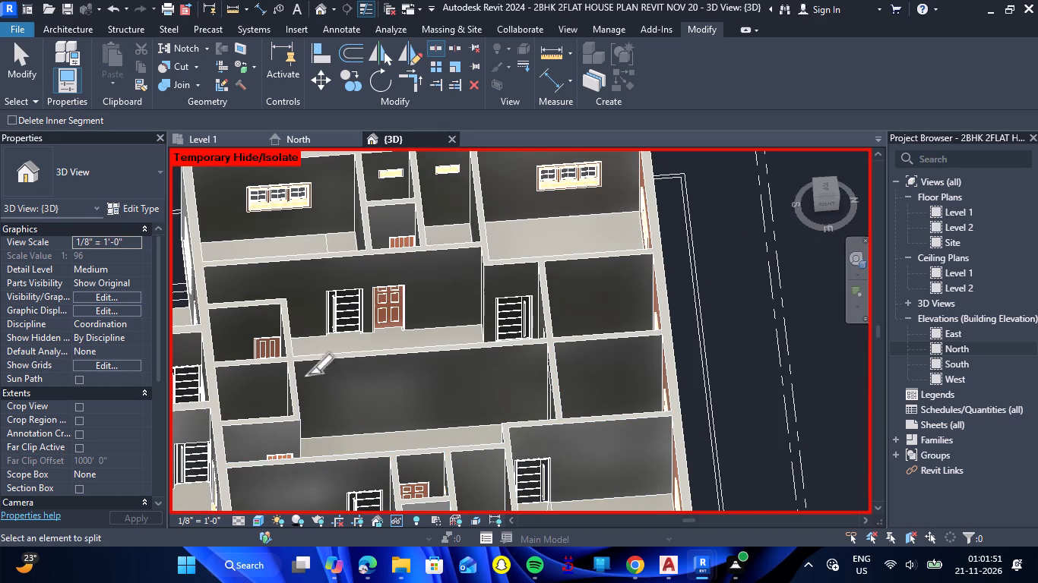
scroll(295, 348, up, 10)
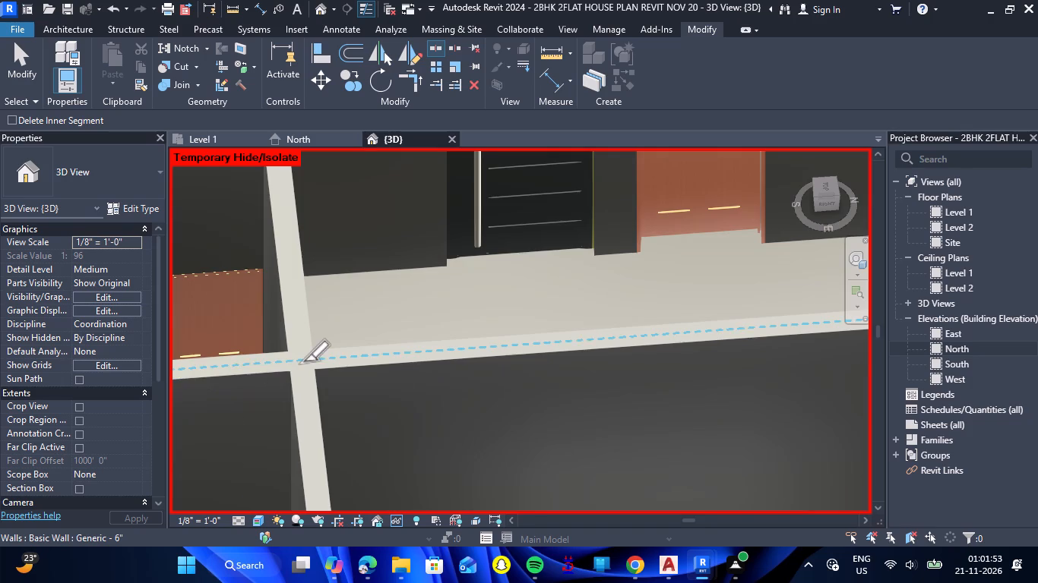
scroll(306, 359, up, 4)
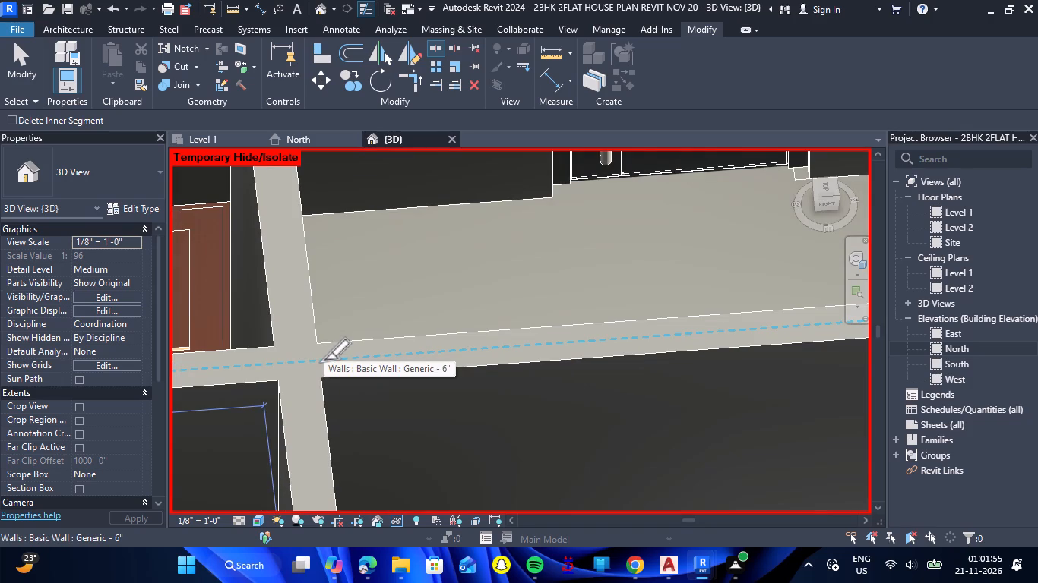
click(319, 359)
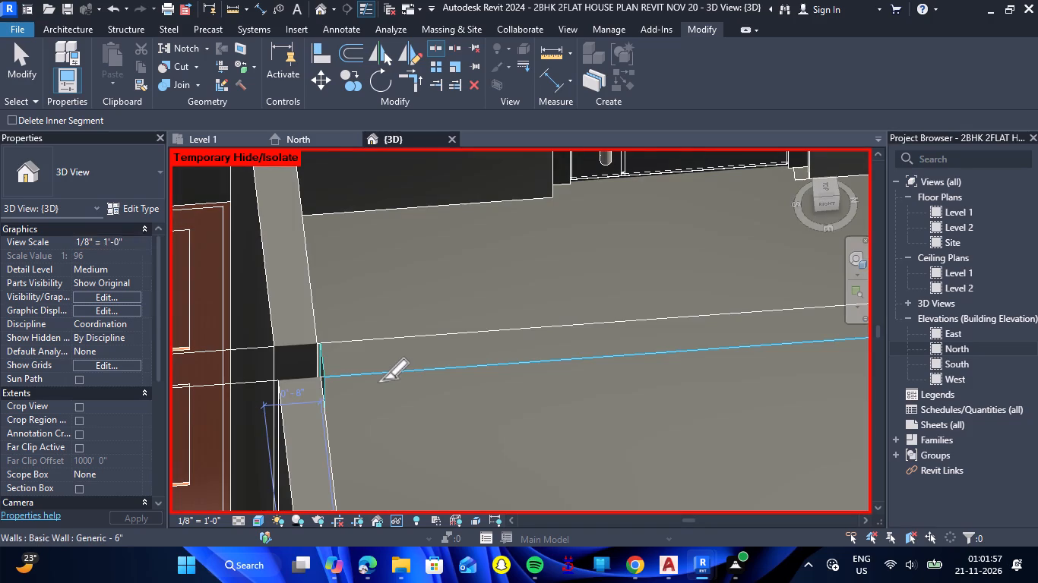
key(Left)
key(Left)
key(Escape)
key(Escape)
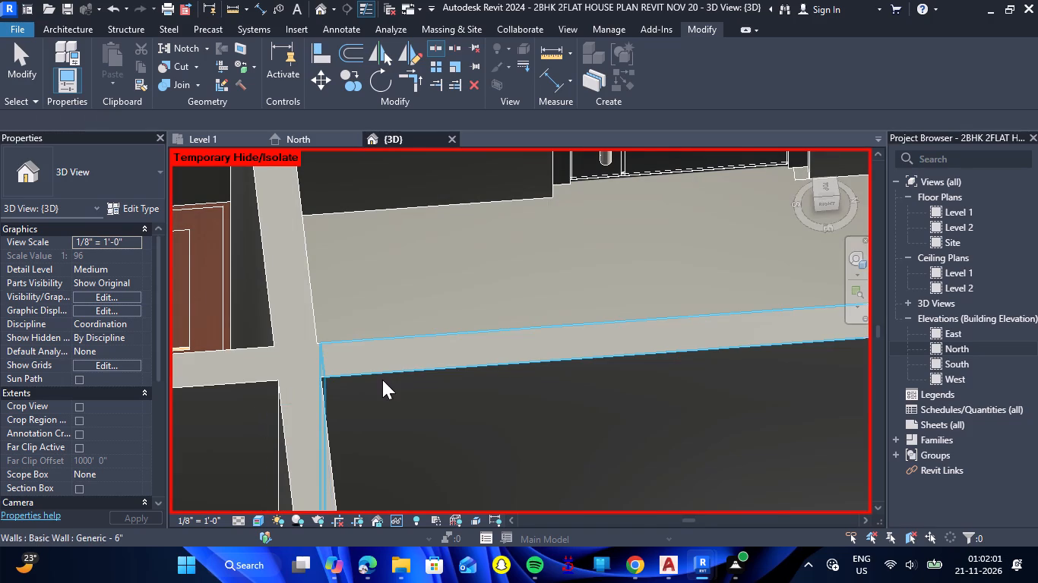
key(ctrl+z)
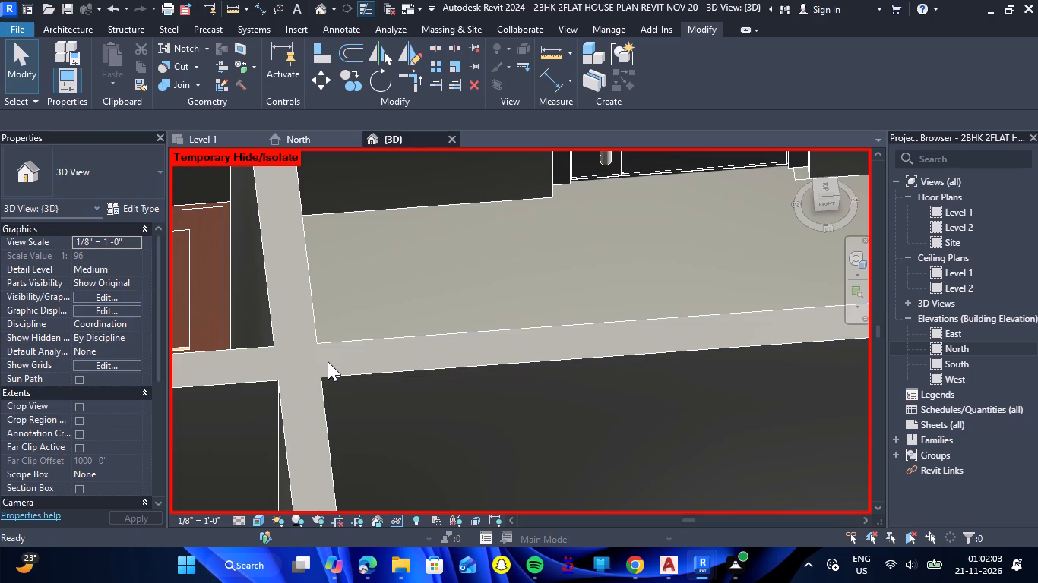
Split the 6-inch dividing wall between the two flats where the south-side small rooms' partition crosses it.
click(436, 52)
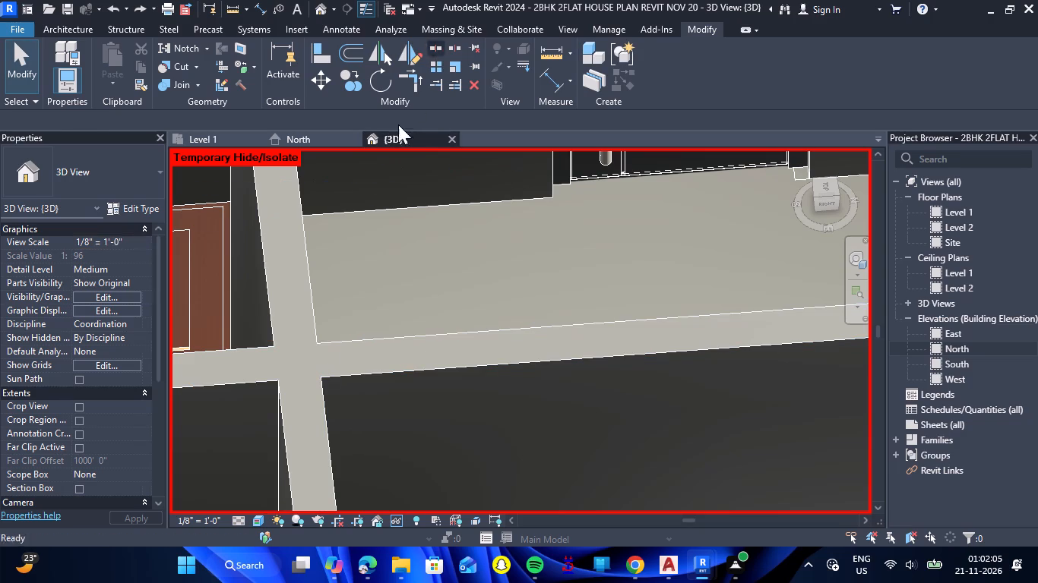
click(315, 358)
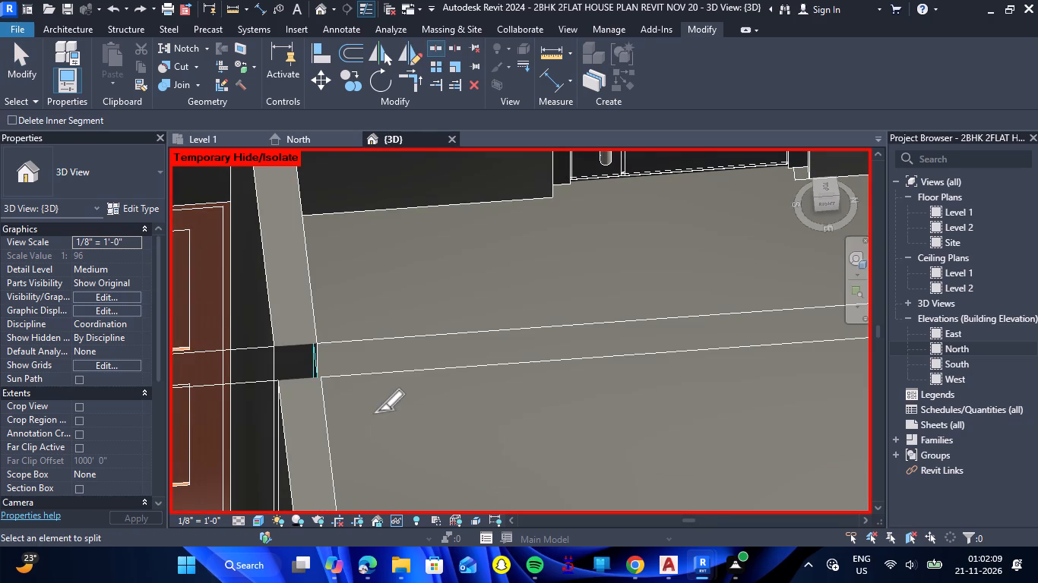
key(Escape)
scroll(281, 257, down, 7)
scroll(421, 354, down, 3)
key(Escape)
Paint the north-east bedroom's door wall and the north-west bedroom's exterior window wall with BED ROOM WALL 2.
scroll(425, 354, down, 3)
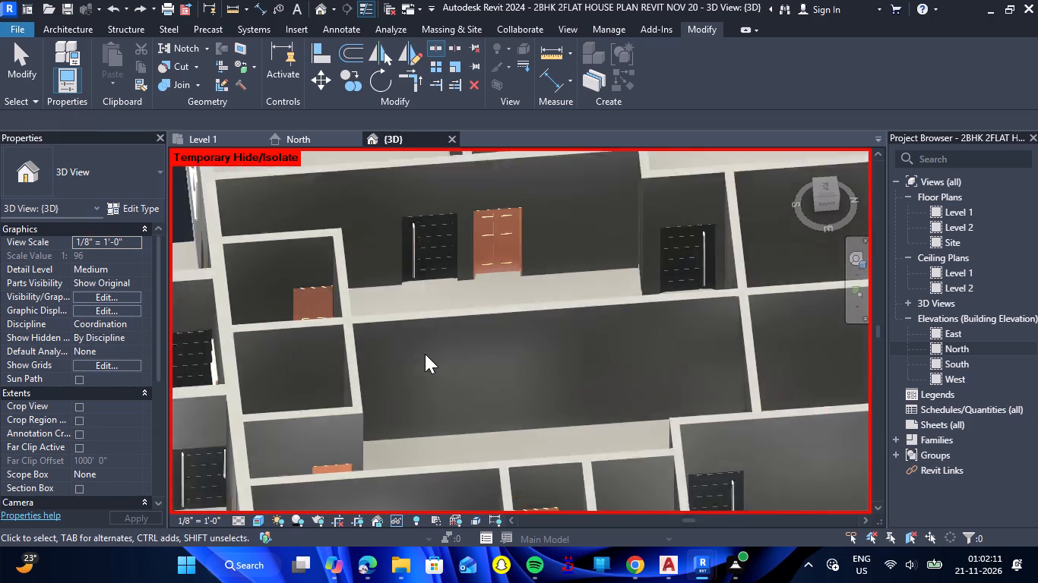
scroll(425, 354, down, 3)
scroll(679, 192, up, 4)
scroll(679, 192, down, 4)
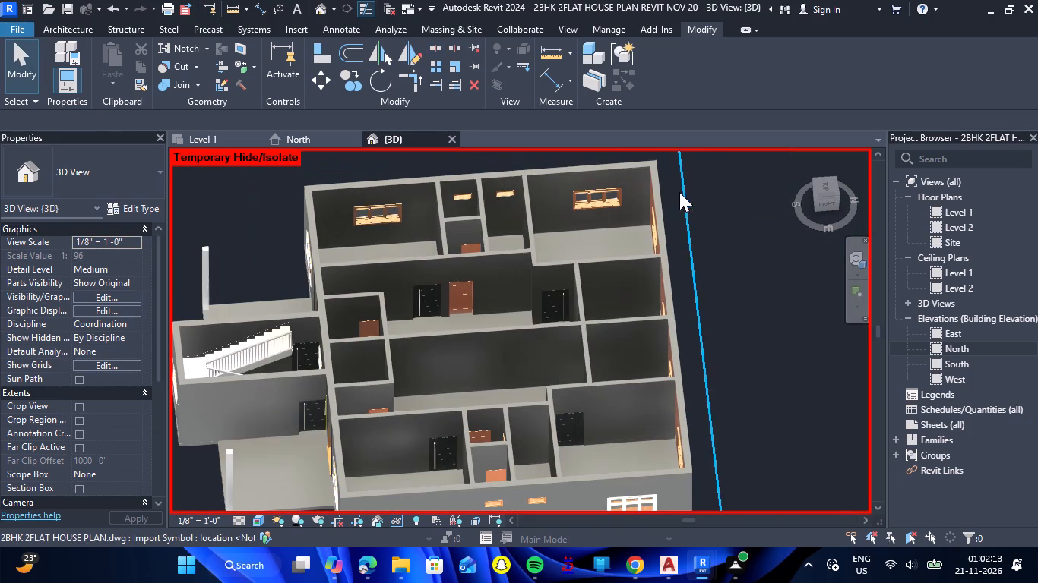
text(PT)
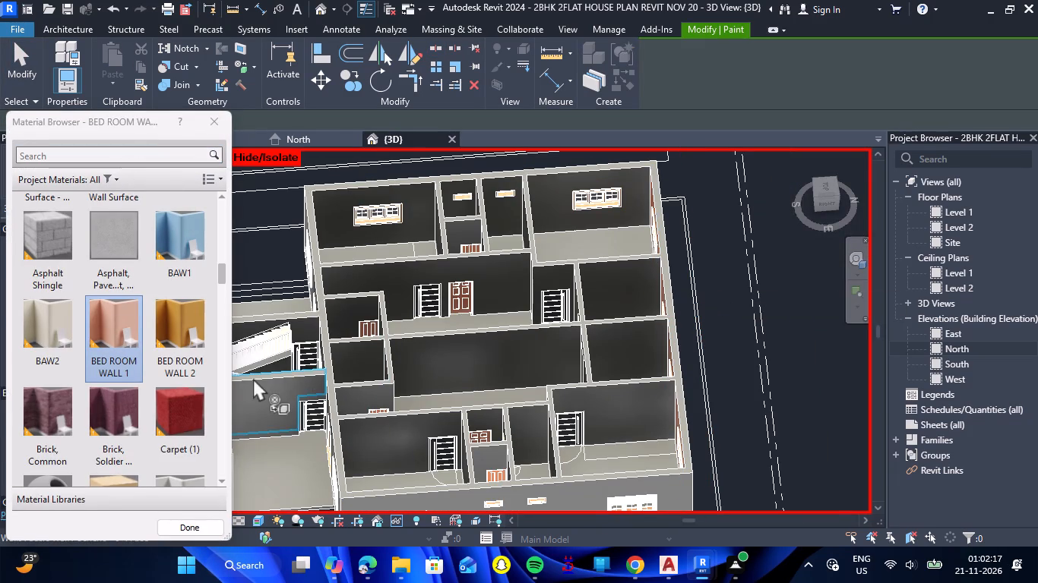
scroll(134, 369, down, 2)
scroll(134, 369, up, 2)
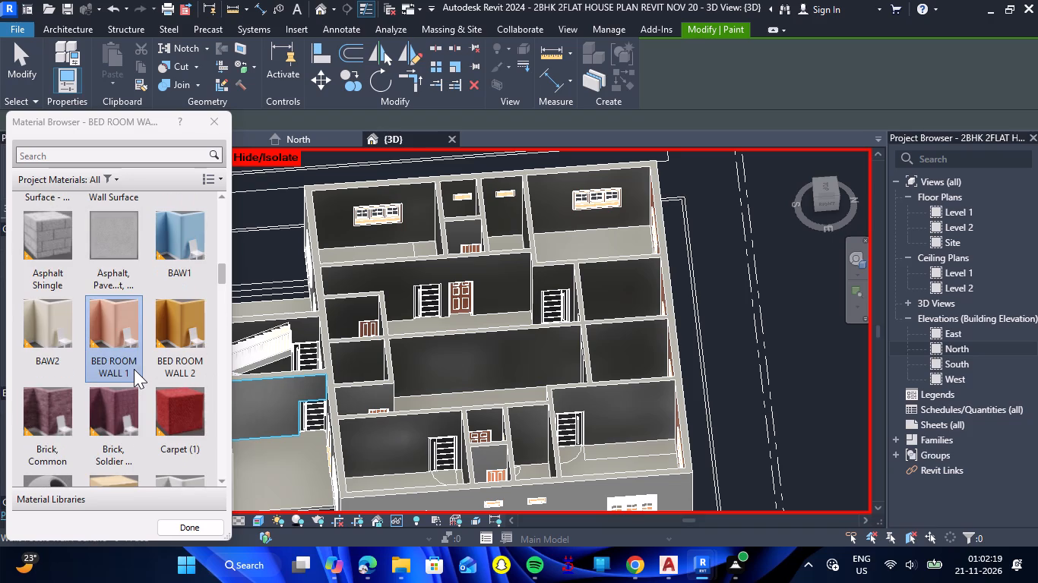
click(165, 362)
click(609, 419)
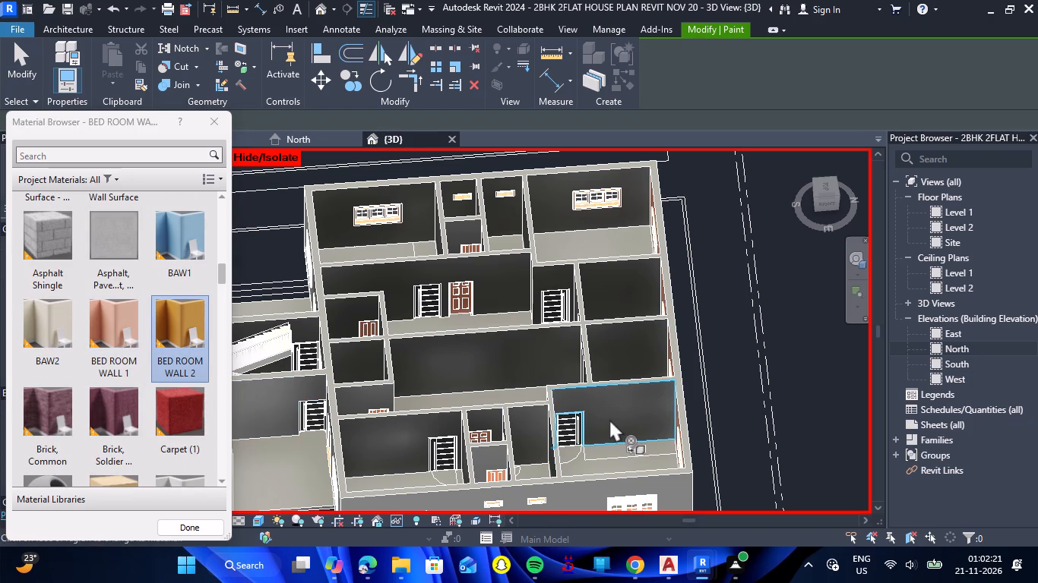
scroll(616, 416, down, 2)
scroll(612, 259, up, 5)
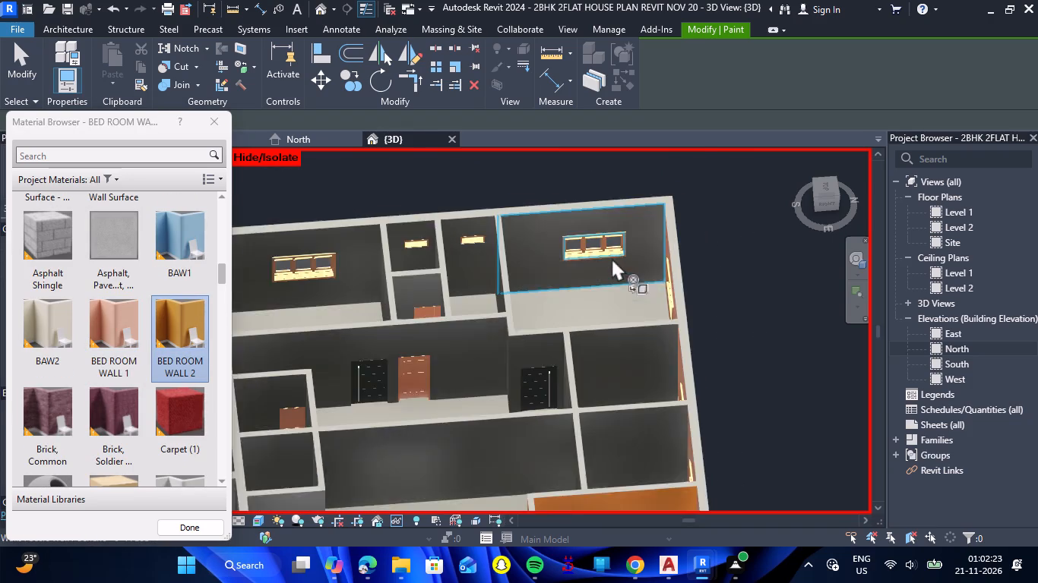
click(633, 248)
scroll(524, 261, down, 3)
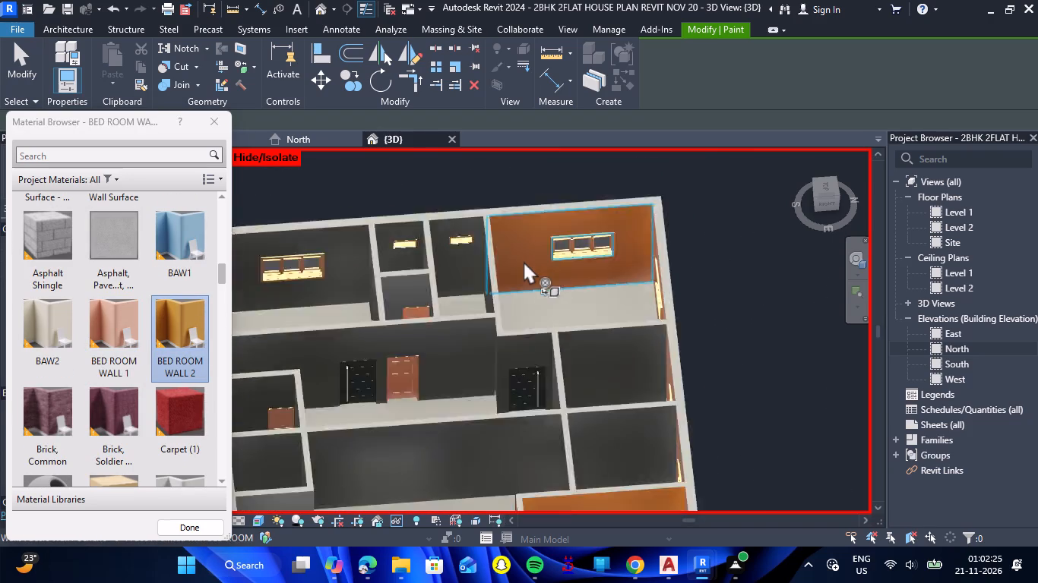
scroll(524, 261, down, 3)
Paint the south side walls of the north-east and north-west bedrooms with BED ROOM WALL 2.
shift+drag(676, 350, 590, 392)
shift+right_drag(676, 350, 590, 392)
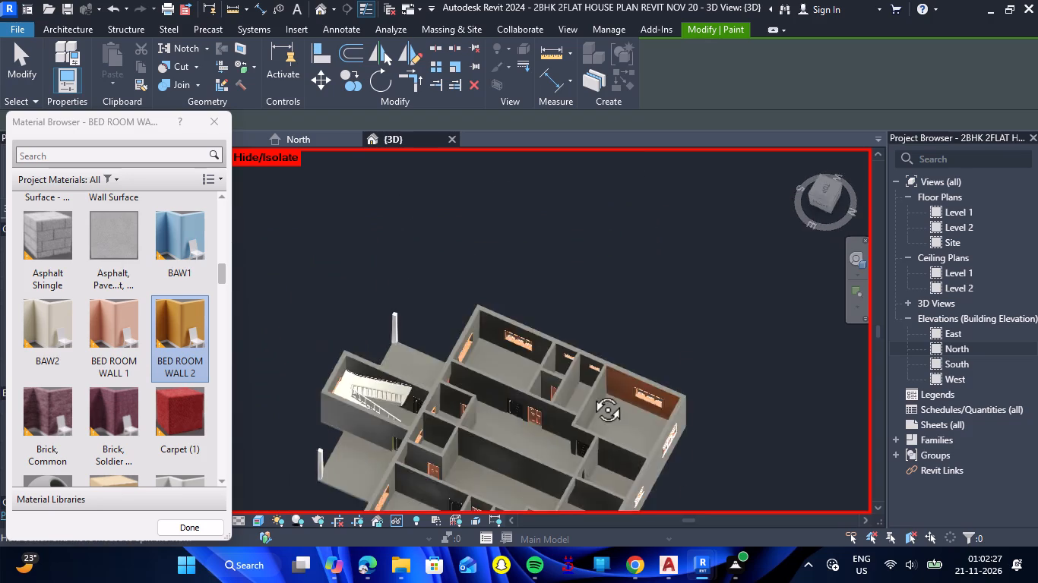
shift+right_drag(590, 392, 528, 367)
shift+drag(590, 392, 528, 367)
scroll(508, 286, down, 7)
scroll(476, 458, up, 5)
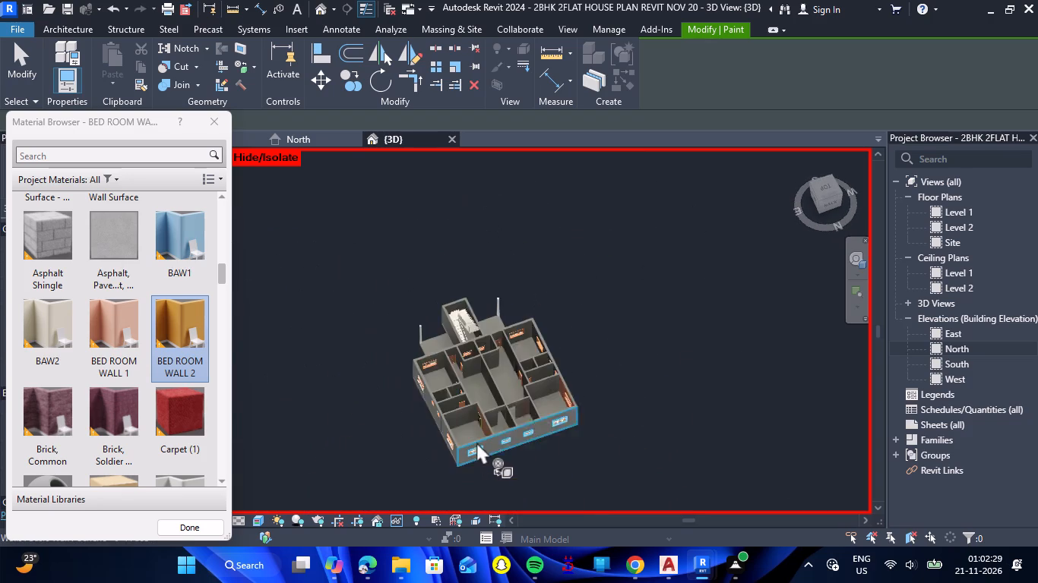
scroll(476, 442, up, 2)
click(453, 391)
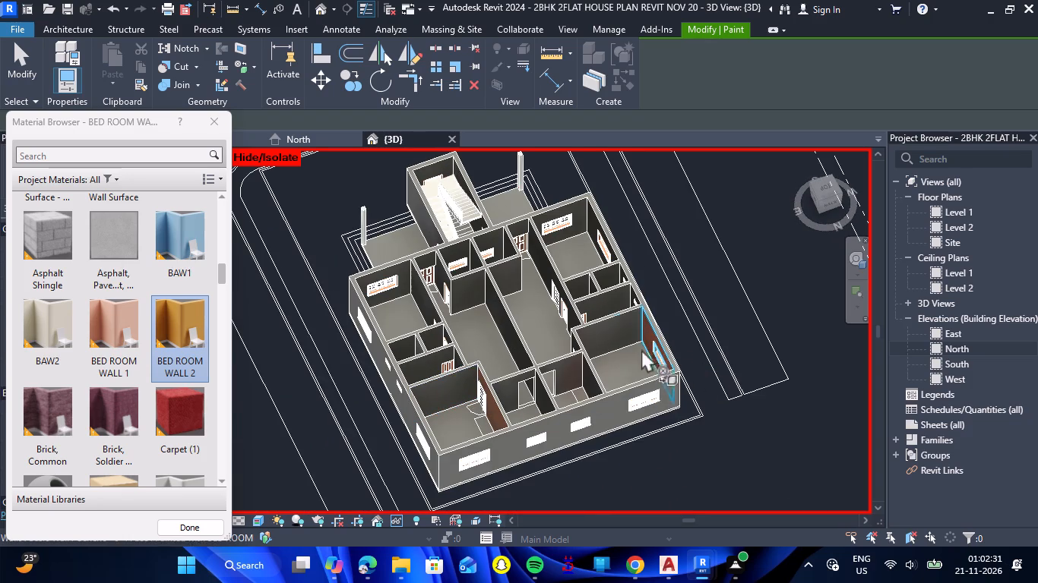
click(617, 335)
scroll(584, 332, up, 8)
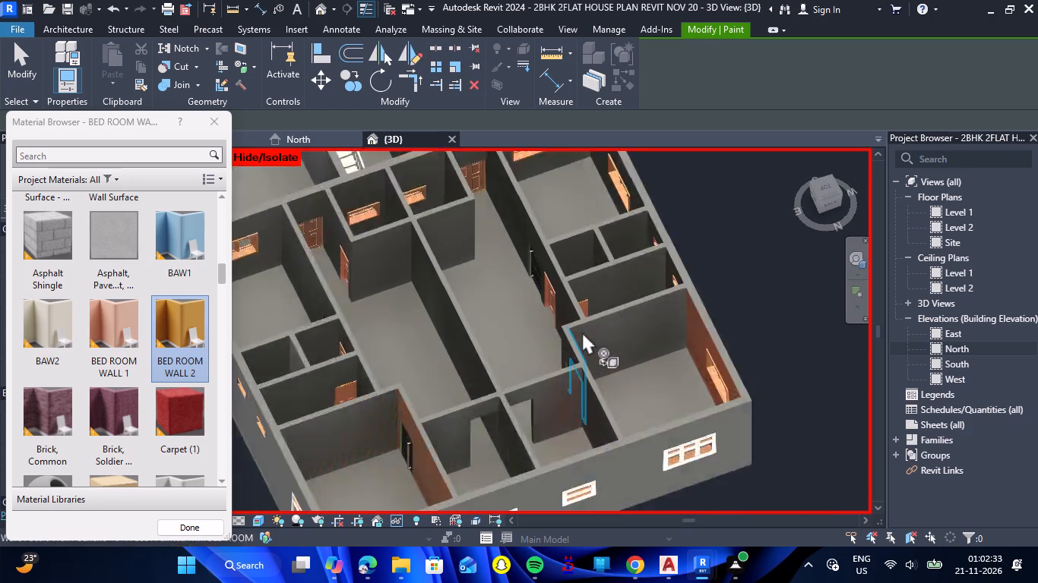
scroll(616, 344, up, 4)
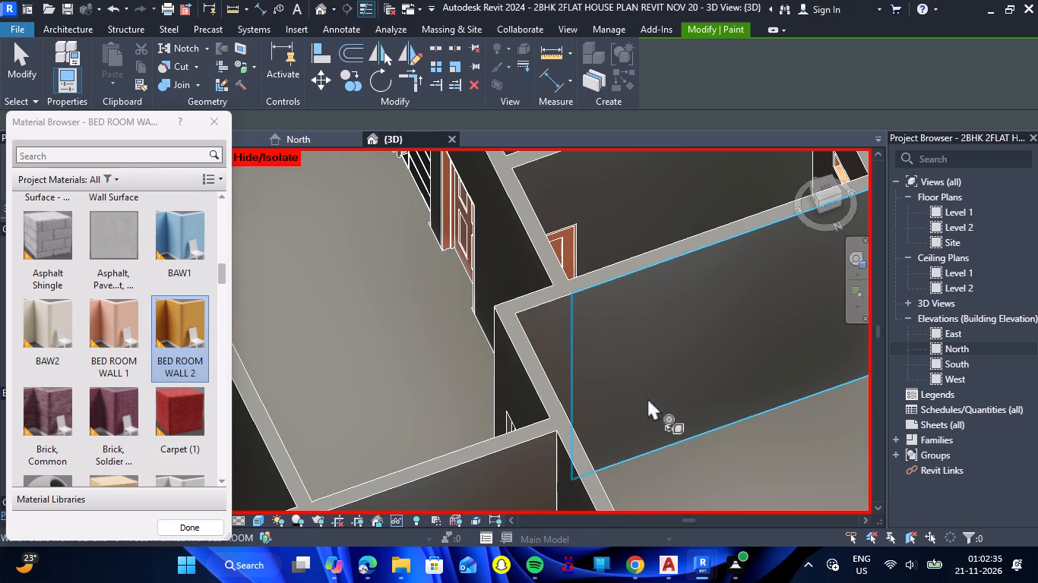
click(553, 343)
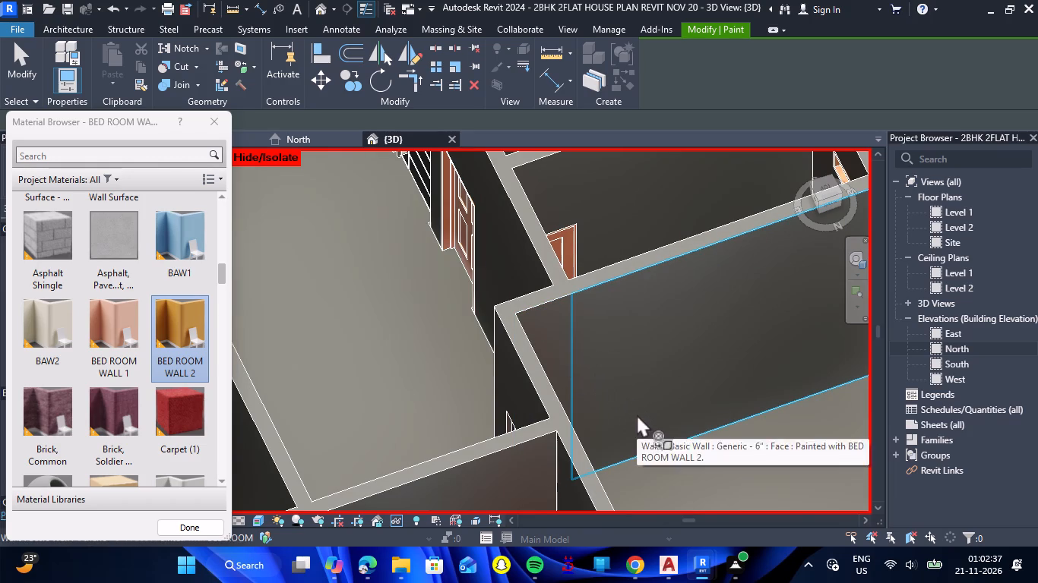
Delete the overlapping 6-inch wall along the north-west bedroom's south side and dismiss the warning.
key(Escape)
click(644, 273)
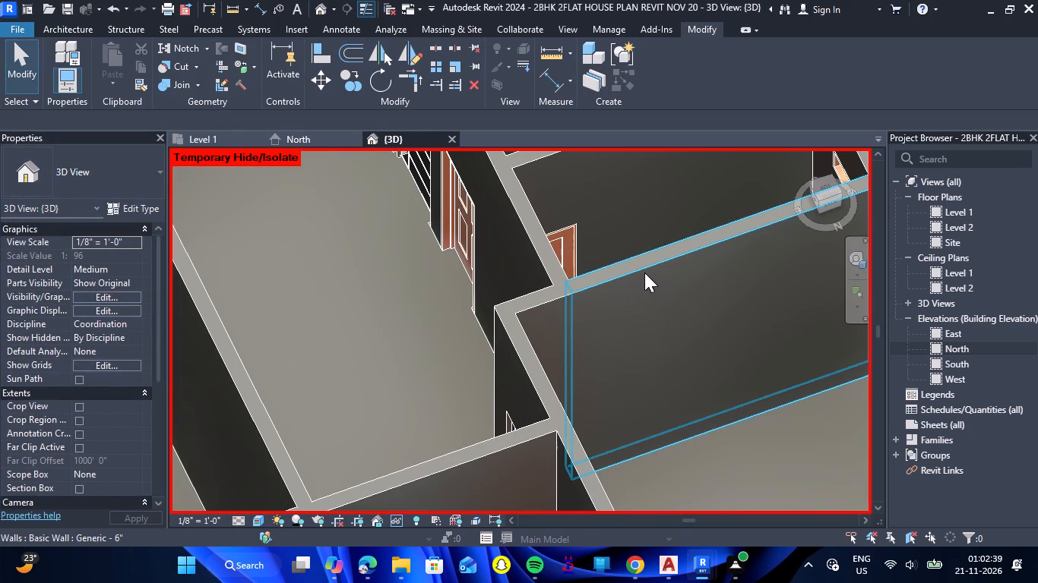
key(Delete)
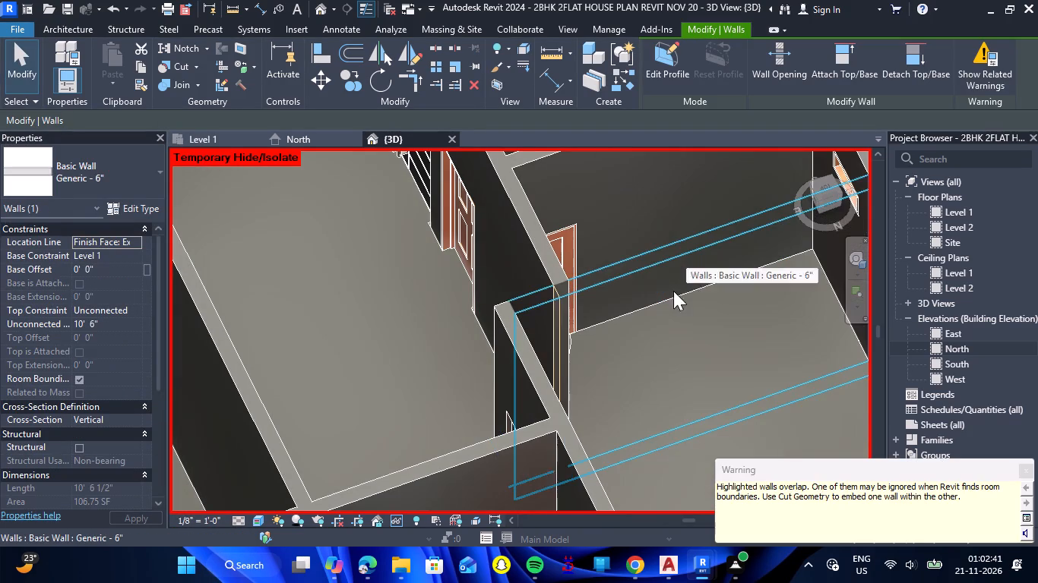
scroll(544, 351, down, 3)
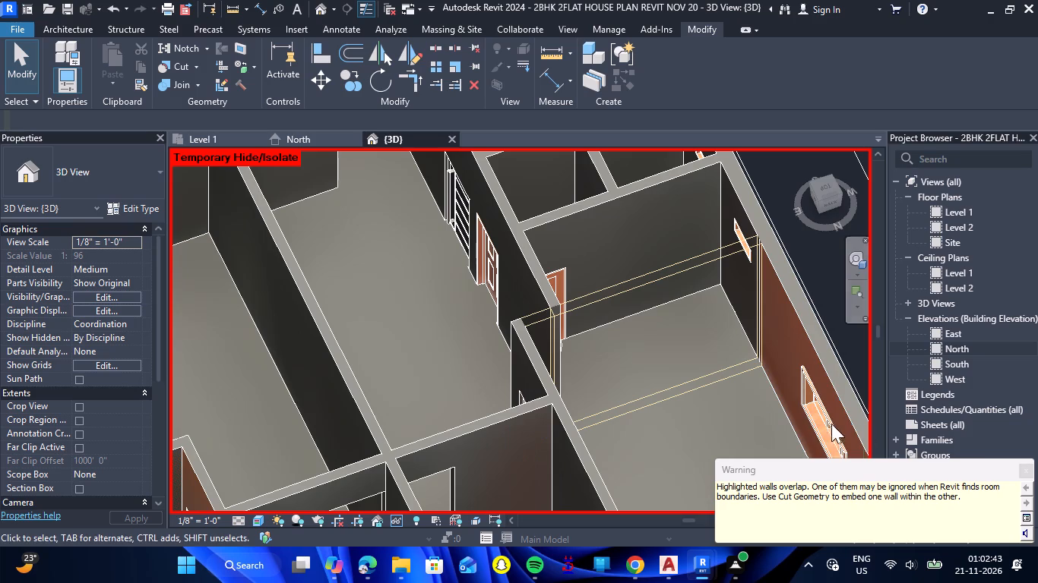
click(1030, 473)
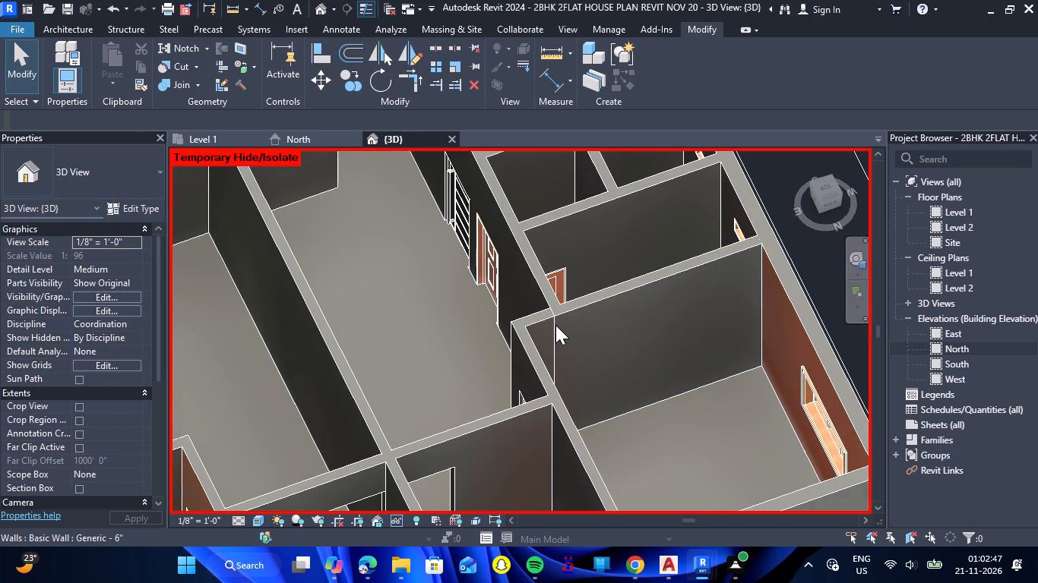
Paint the north-west bedroom's remaining south side wall with BED ROOM WALL 2.
text(OT)
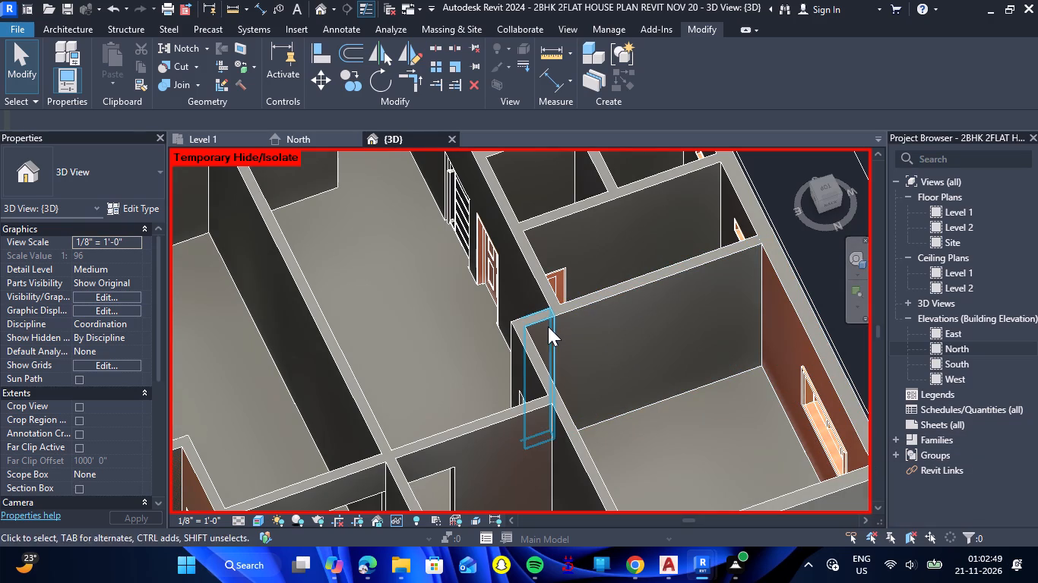
text(PT)
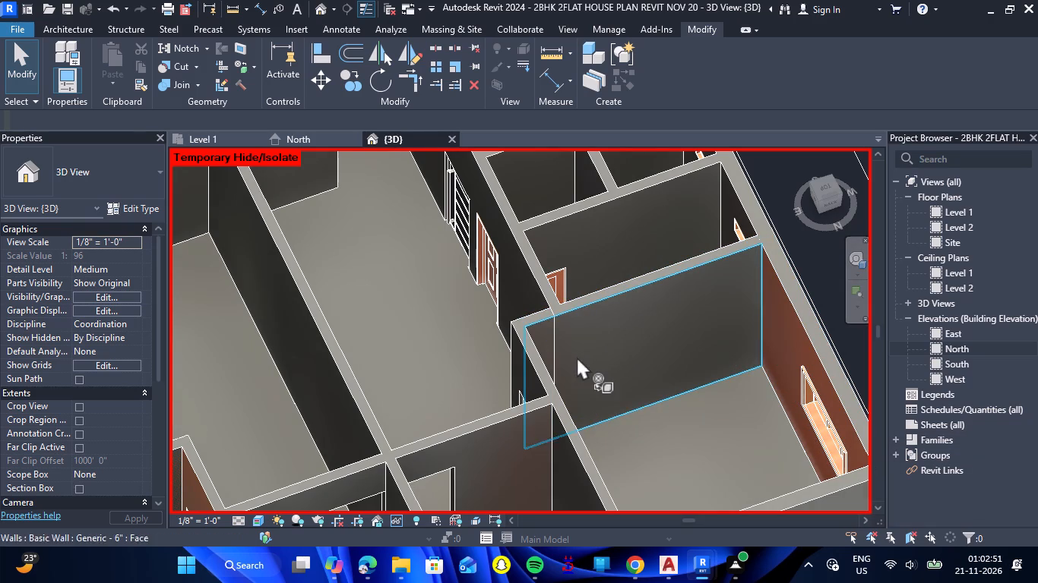
click(616, 366)
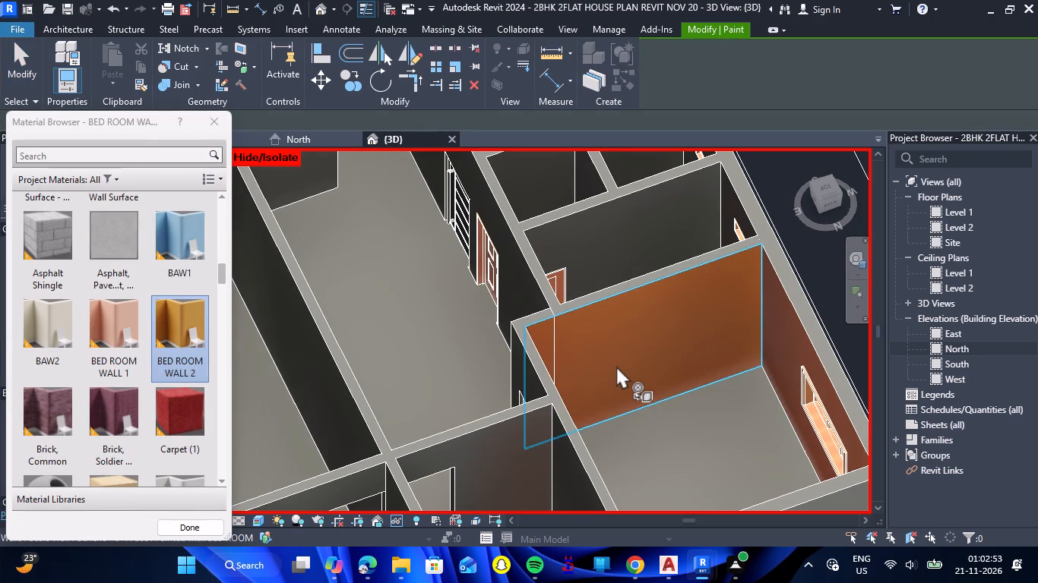
scroll(626, 367, down, 4)
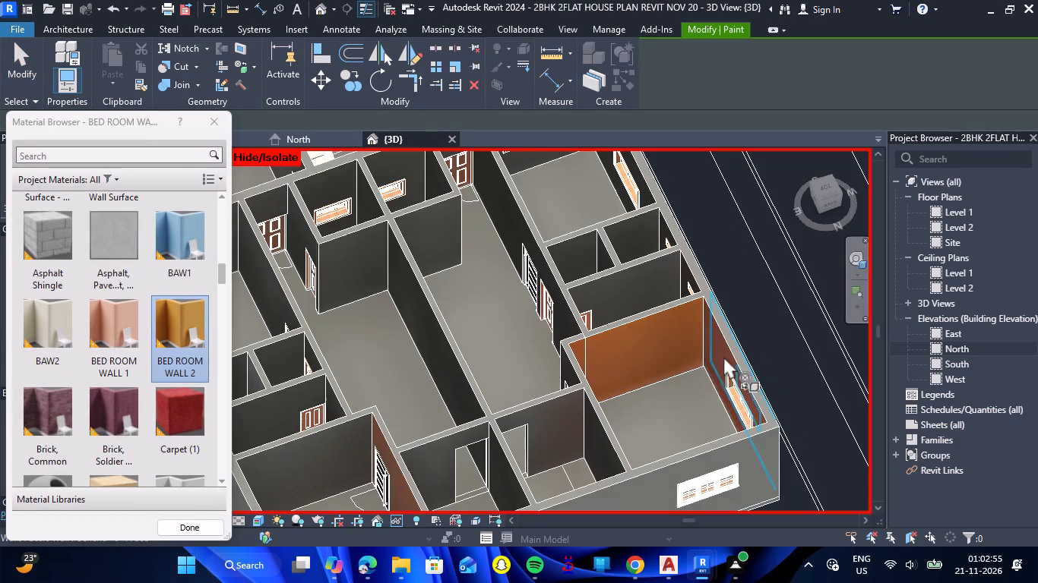
key(grave)
scroll(340, 386, down, 5)
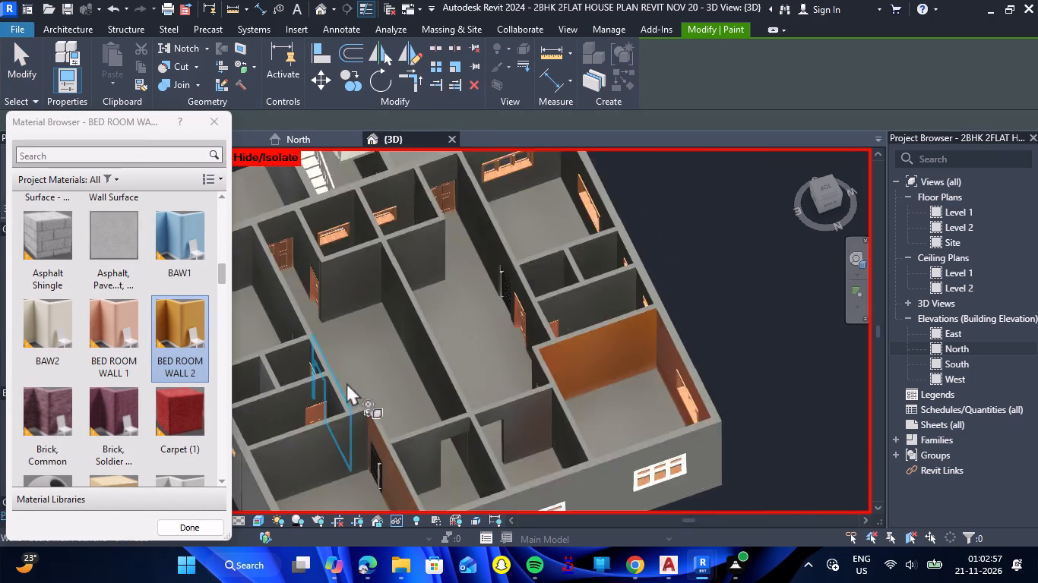
key(Escape)
scroll(280, 419, up, 5)
key(Escape)
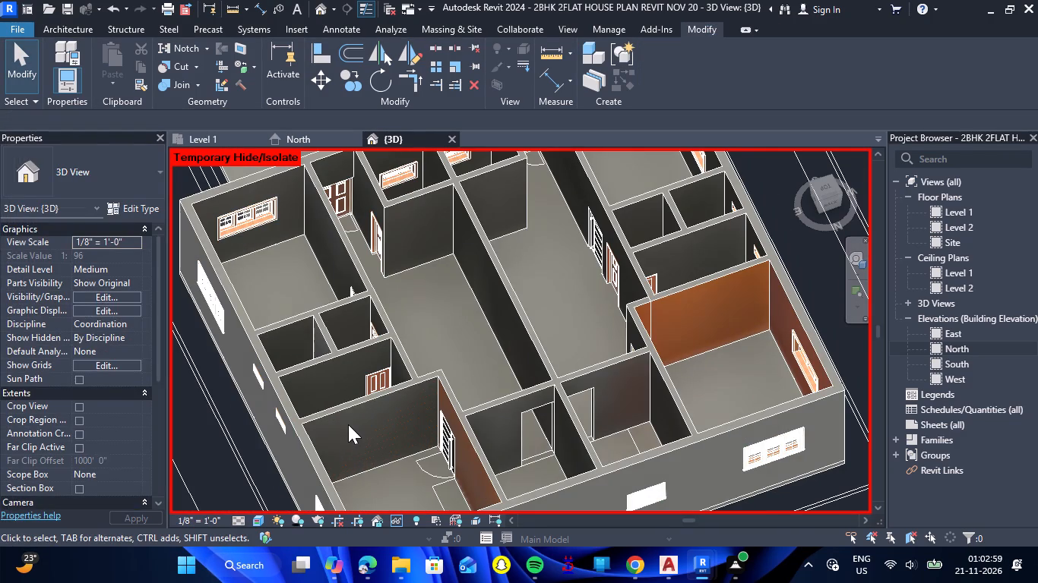
Delete the overlapping 6-inch wall along the north-east bedroom's south side.
click(351, 408)
key(Delete)
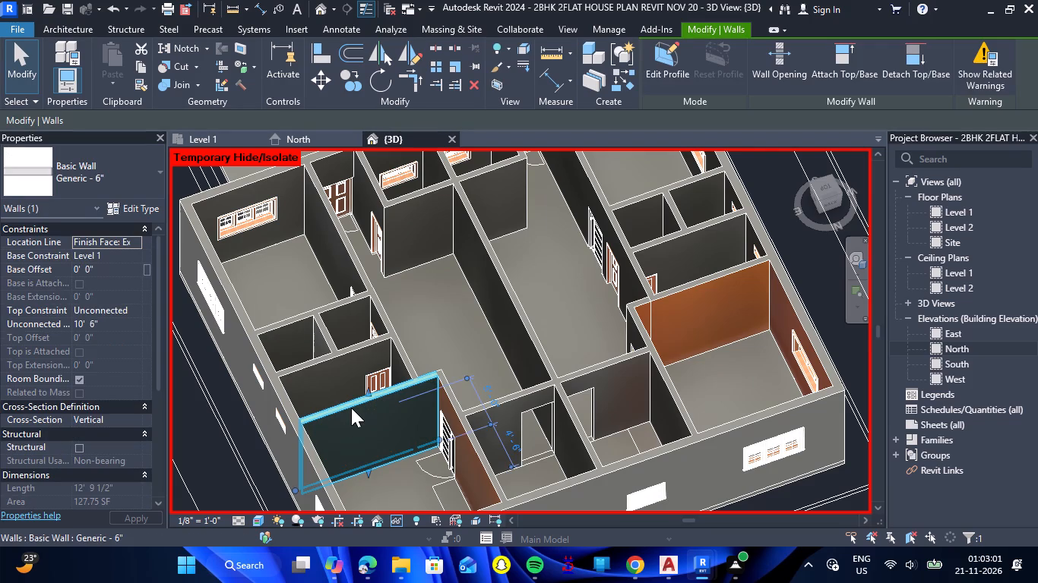
key(Escape)
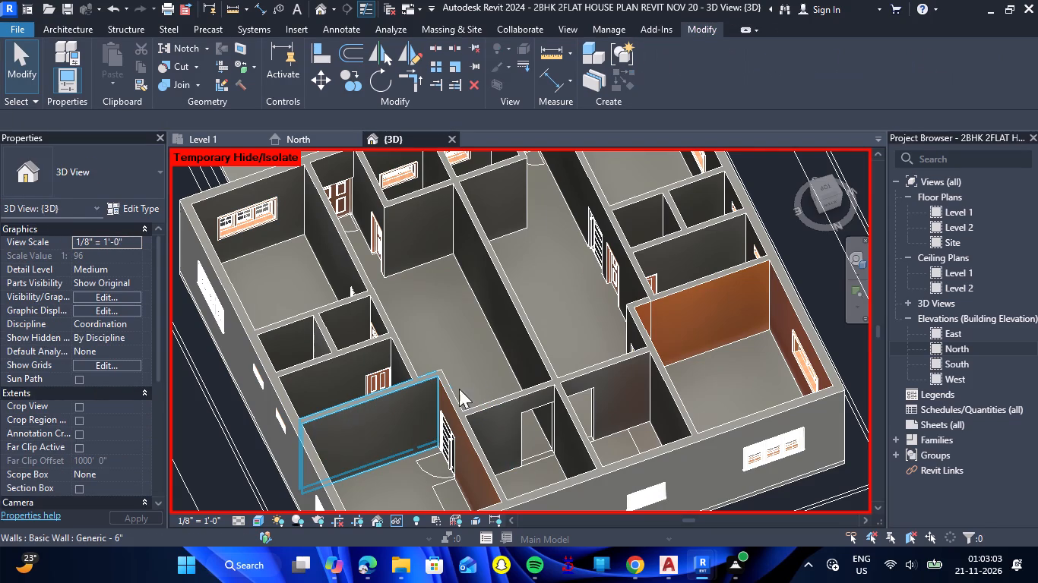
Paint the north-east bedroom's remaining south side wall with BED ROOM WALL 2.
text(PT)
click(337, 428)
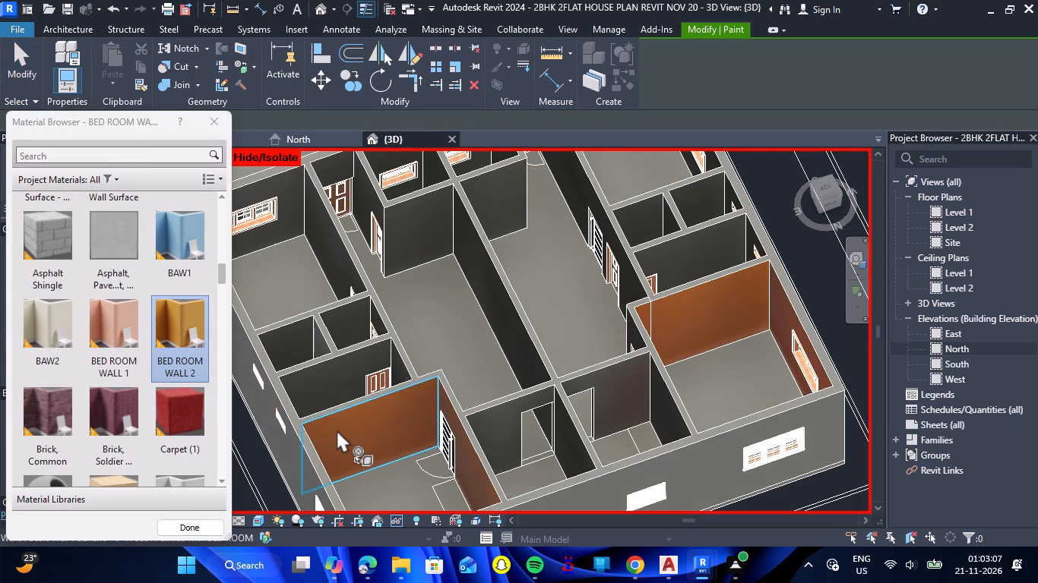
Paint the inside face of the north-east bedroom's east window wall with BED ROOM WALL 1.
key(Escape)
scroll(356, 421, down, 6)
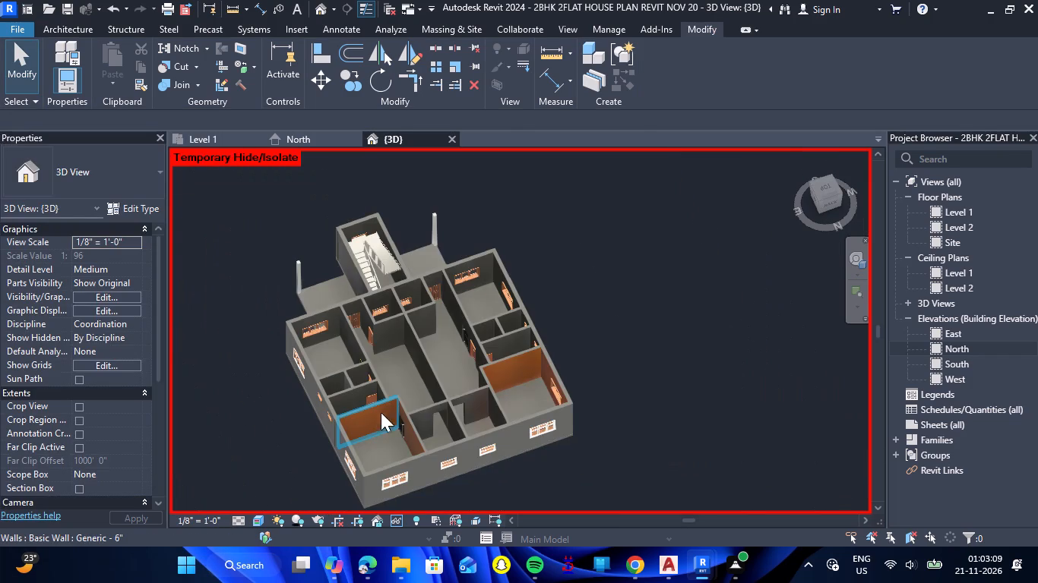
scroll(454, 404, up, 7)
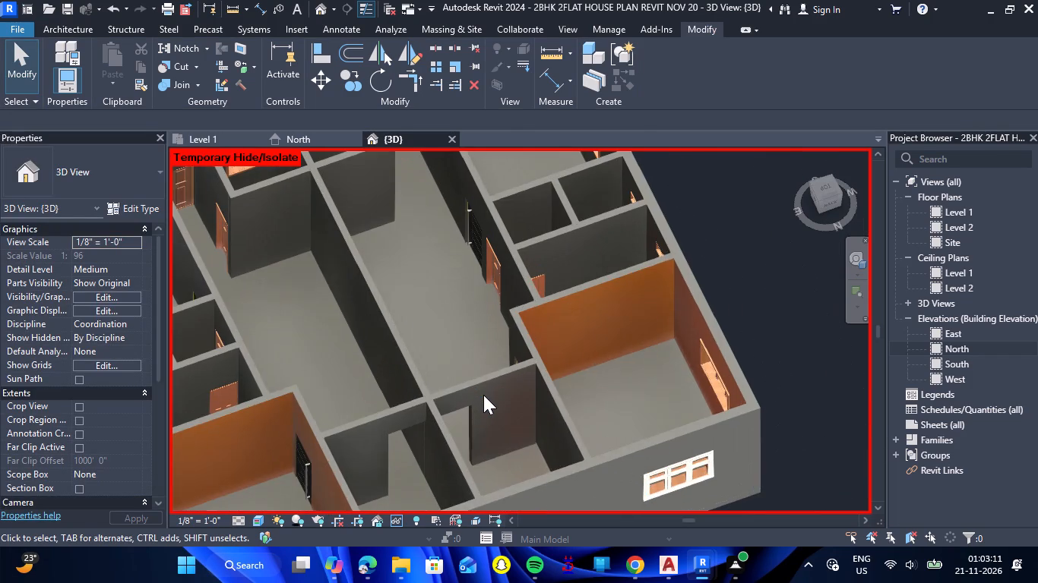
scroll(494, 392, down, 3)
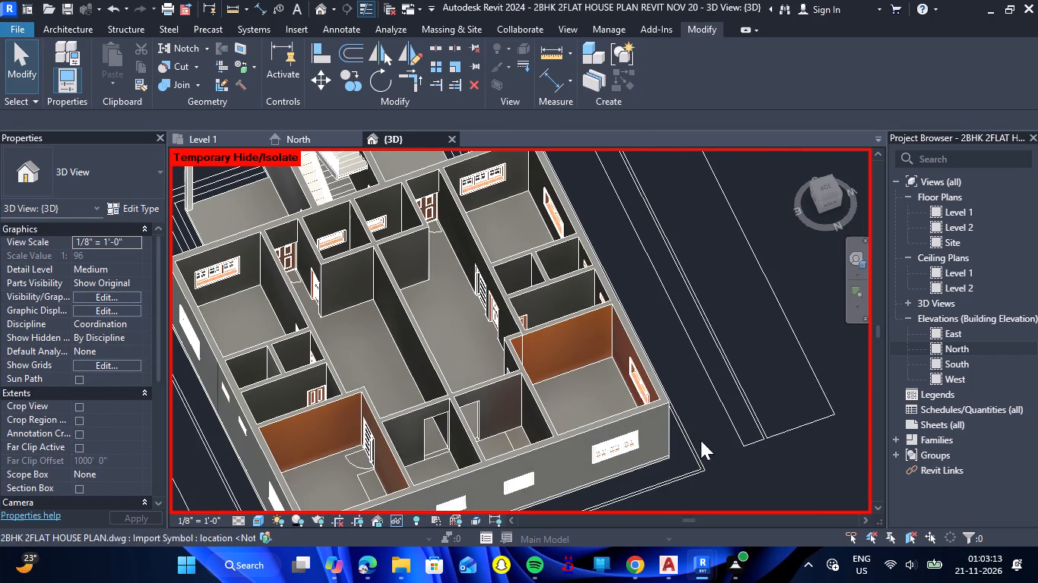
scroll(657, 291, down, 2)
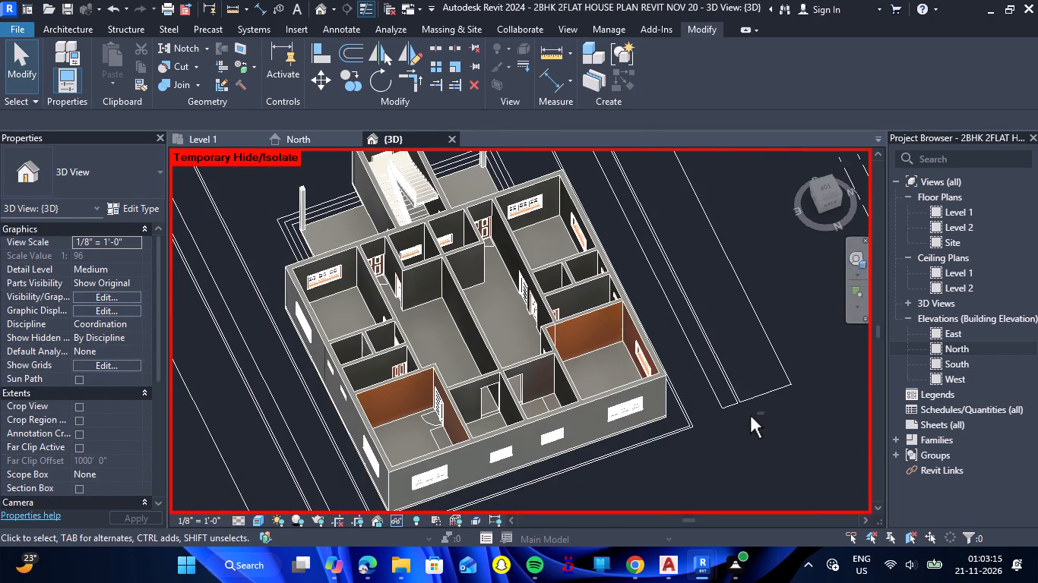
shift+drag(752, 418, 589, 422)
shift+right_drag(752, 418, 589, 422)
scroll(609, 386, down, 6)
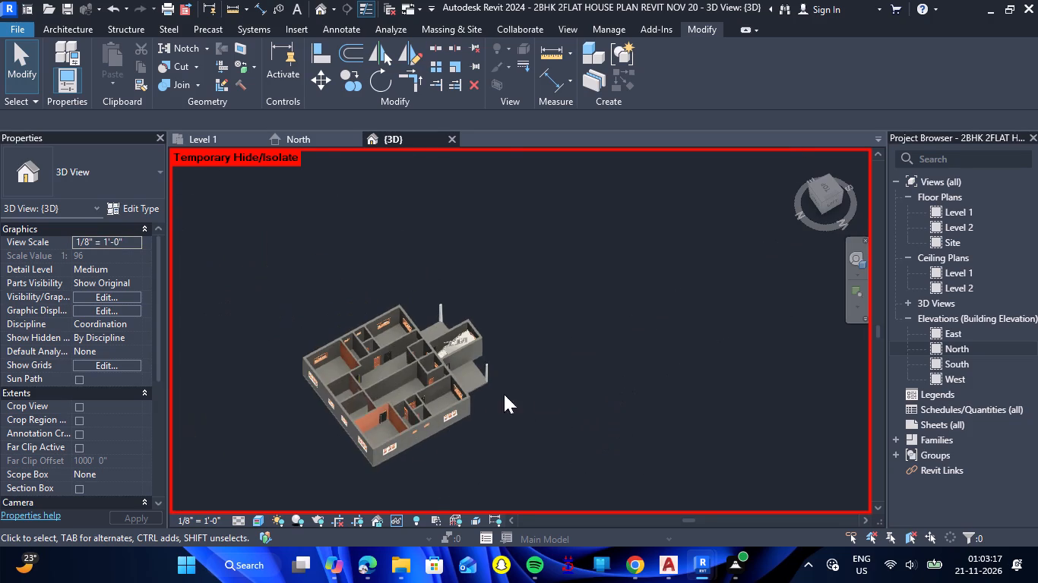
scroll(313, 354, up, 7)
text(PT)
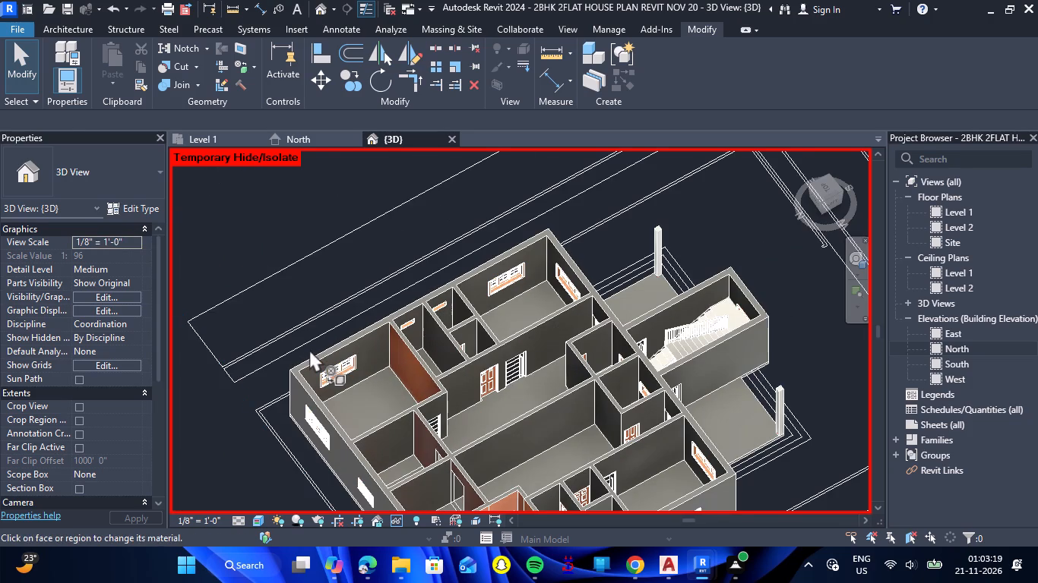
click(134, 346)
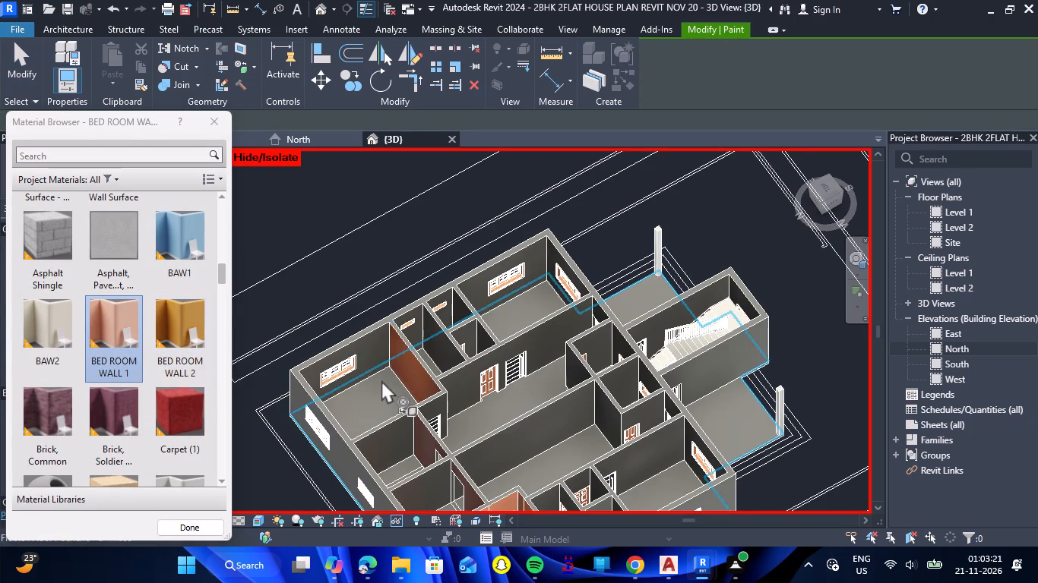
click(368, 360)
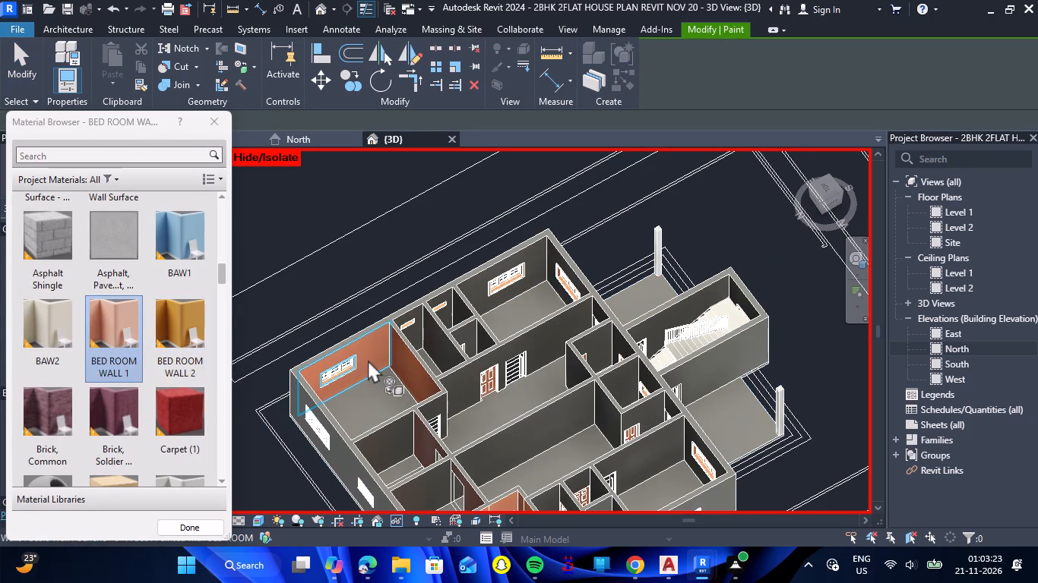
Paint the south walls of the two small rooms between the north bedrooms with BED ROOM WALL 2.
scroll(317, 362, down, 5)
scroll(374, 434, up, 6)
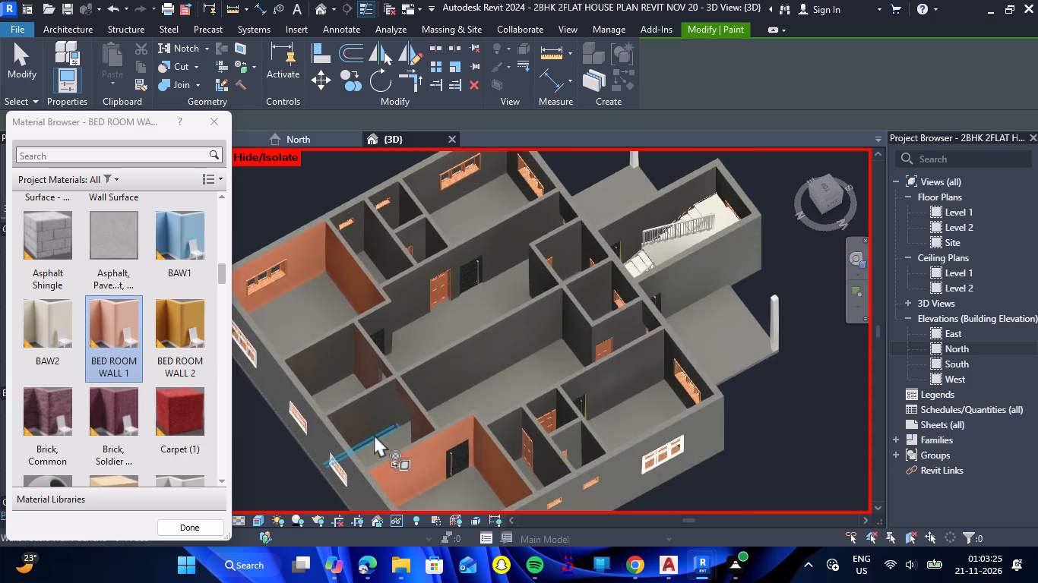
scroll(384, 410, up, 8)
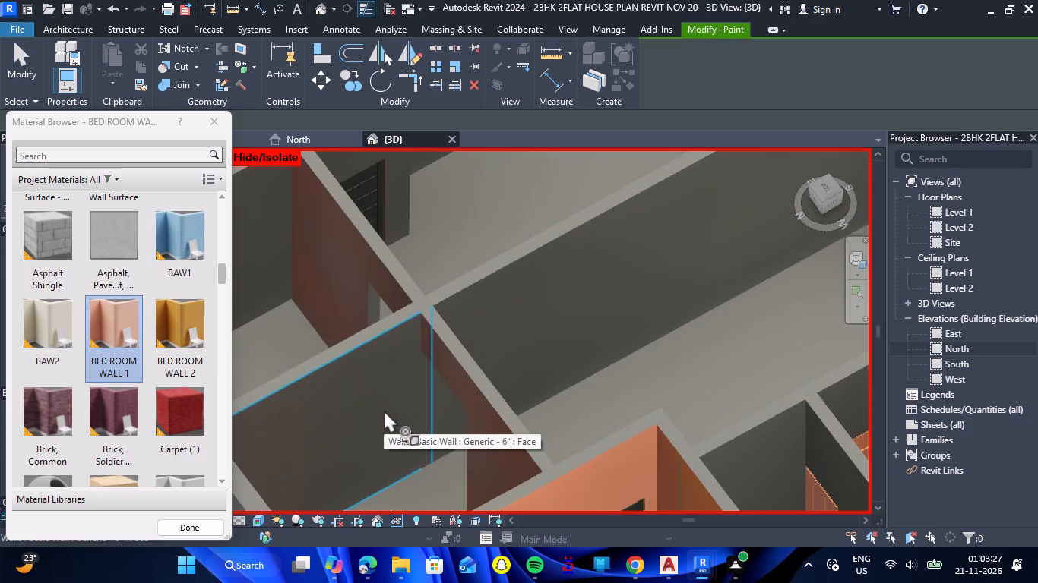
scroll(384, 410, down, 1)
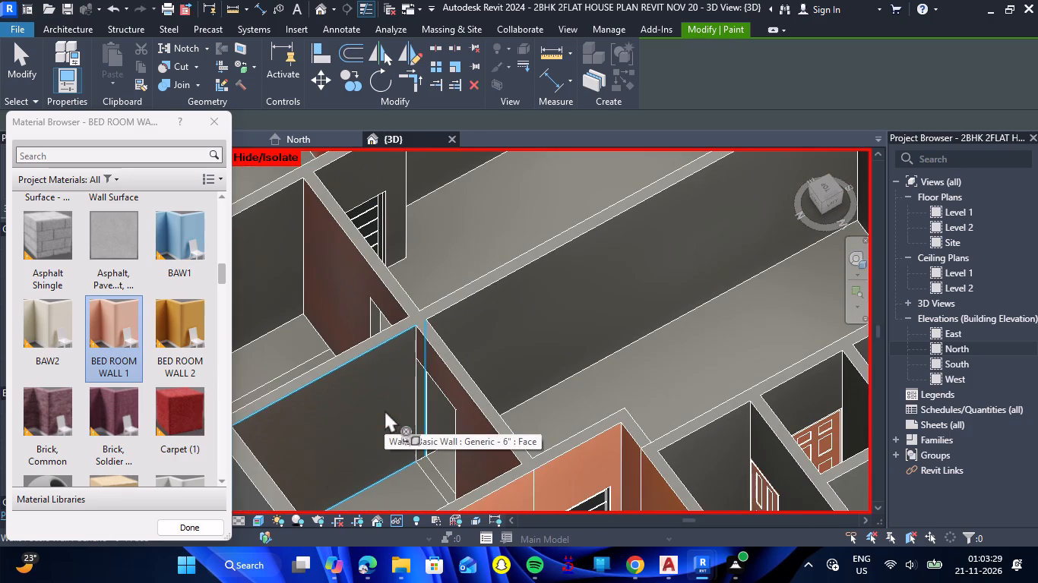
click(191, 343)
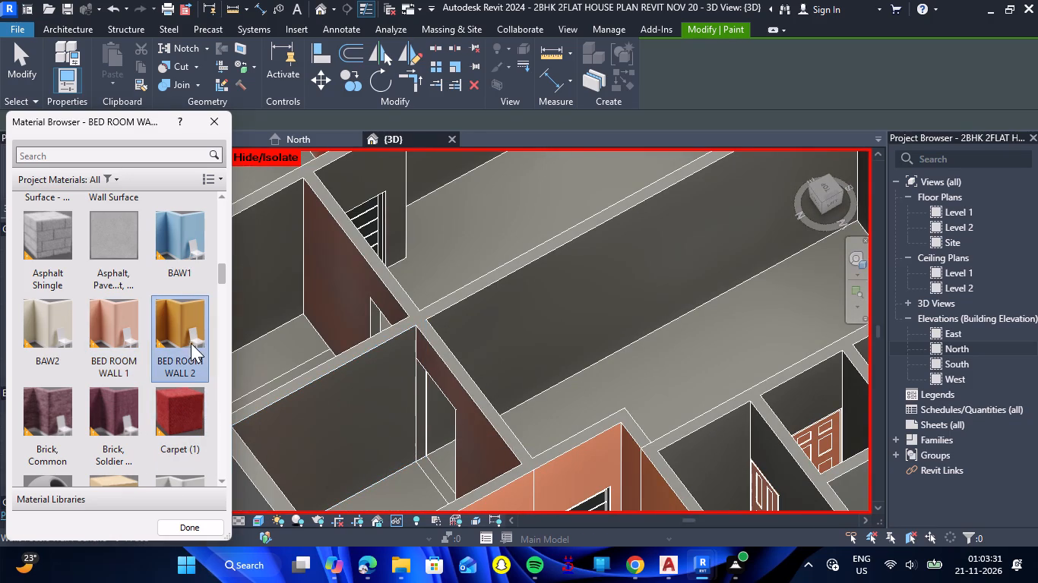
click(340, 282)
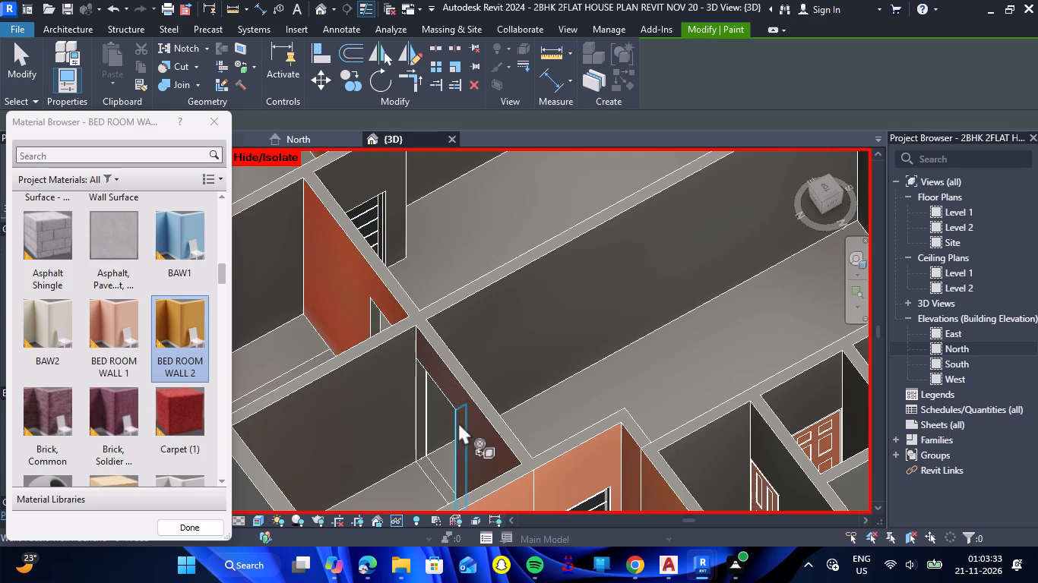
double_click(470, 424)
scroll(402, 308, down, 3)
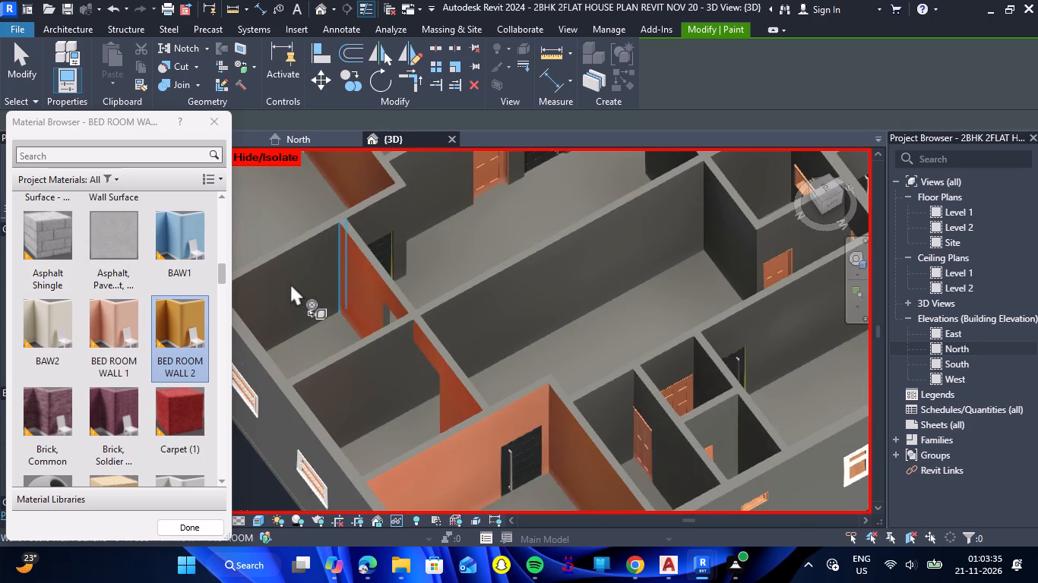
Split the 6-inch wall between the north-east bedroom and the adjoining small room at its junction with the small room's south wall.
scroll(335, 203, up, 4)
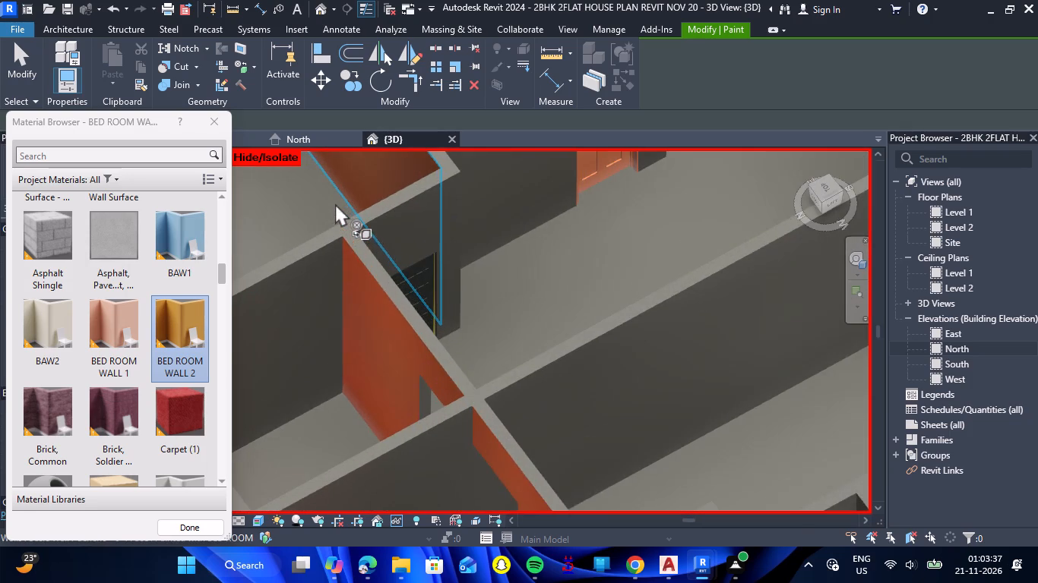
click(434, 52)
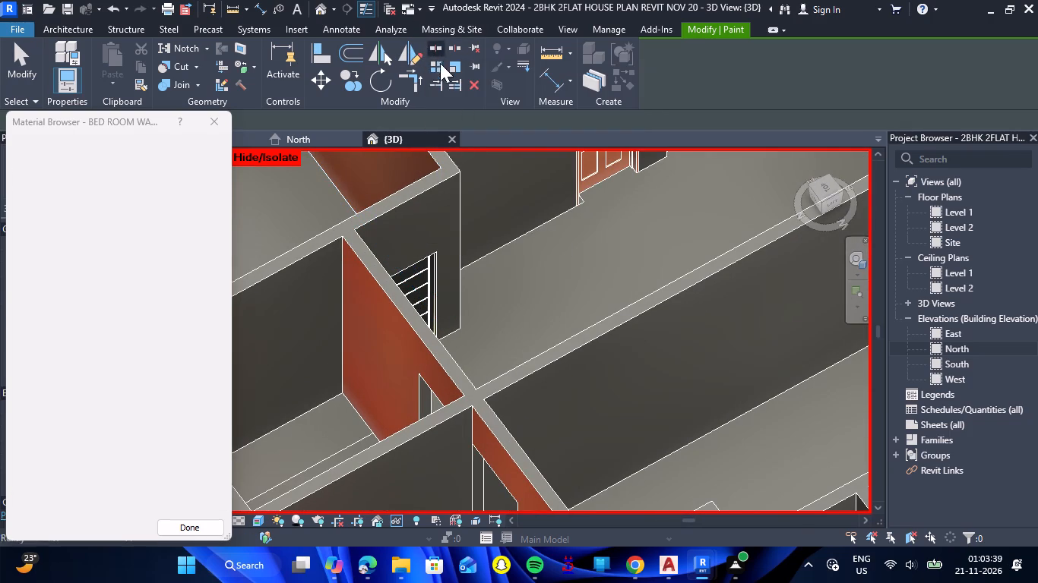
click(343, 220)
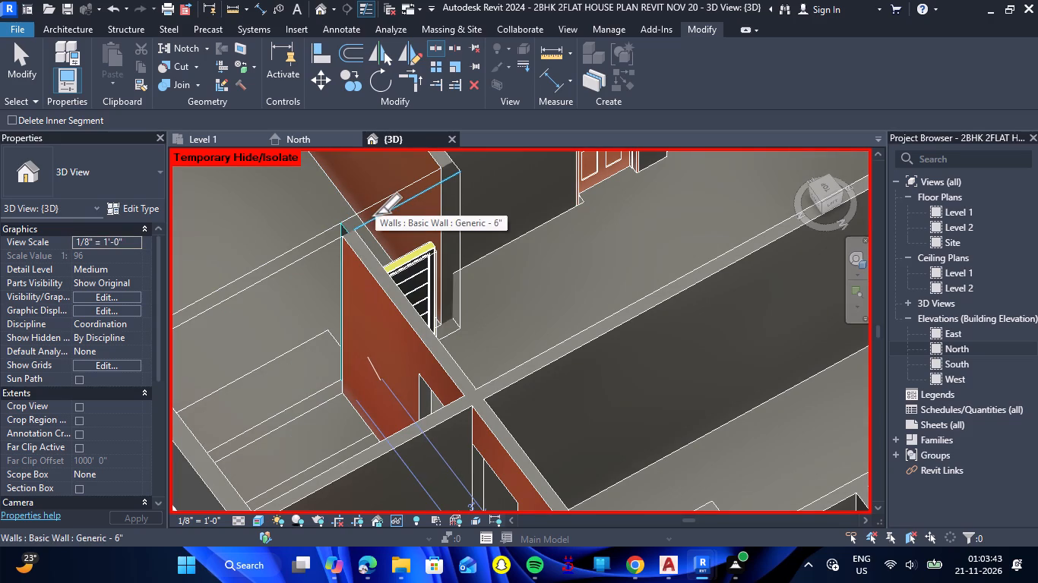
key(Escape)
scroll(475, 295, down, 6)
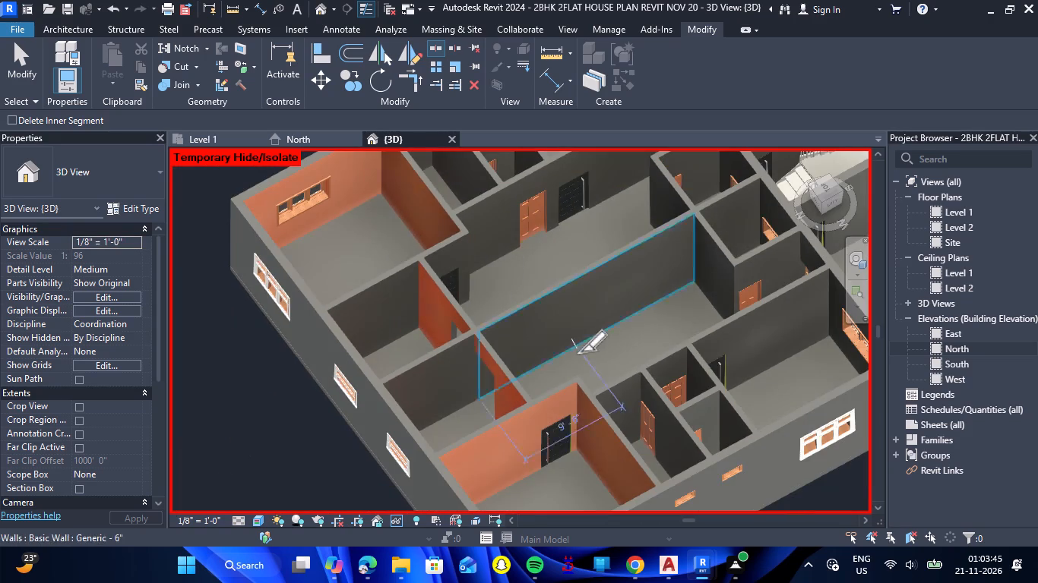
scroll(613, 399, up, 7)
key(Escape)
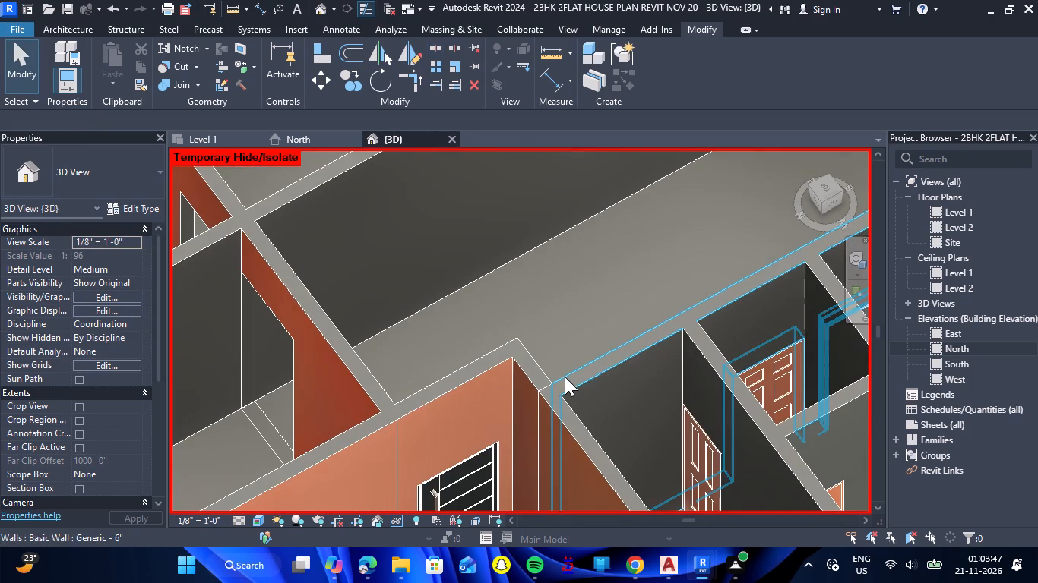
Paint the east walls of the two small rooms between the north bedrooms with BED ROOM WALL 2.
scroll(565, 377, up, 3)
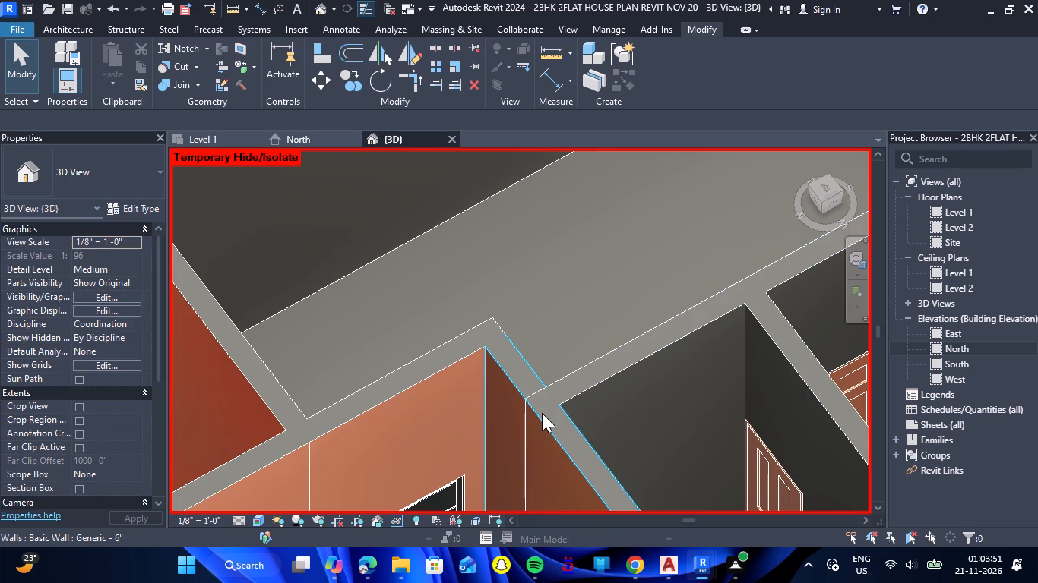
scroll(509, 231, down, 5)
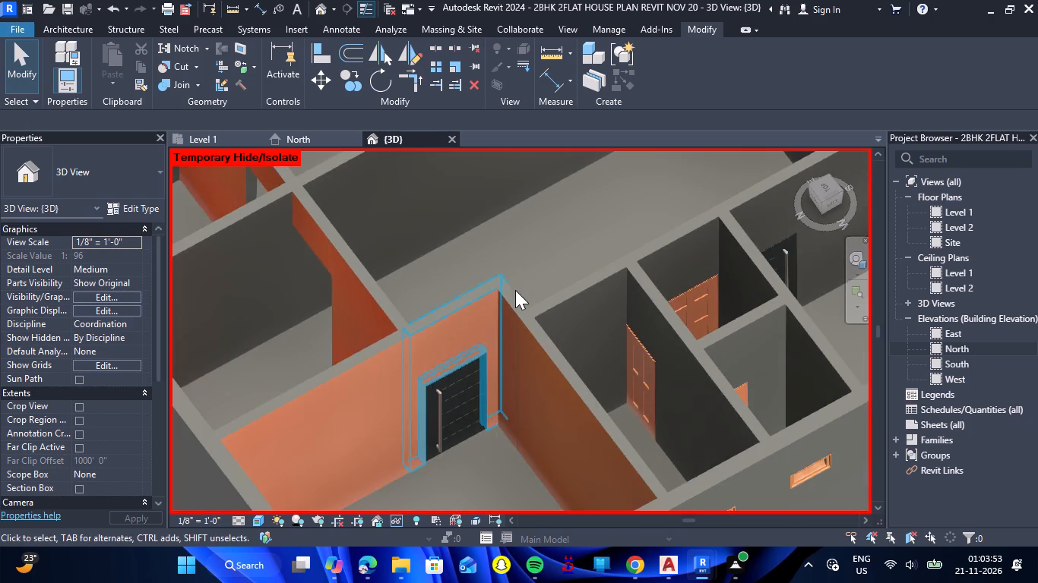
scroll(515, 290, down, 6)
scroll(397, 219, up, 1)
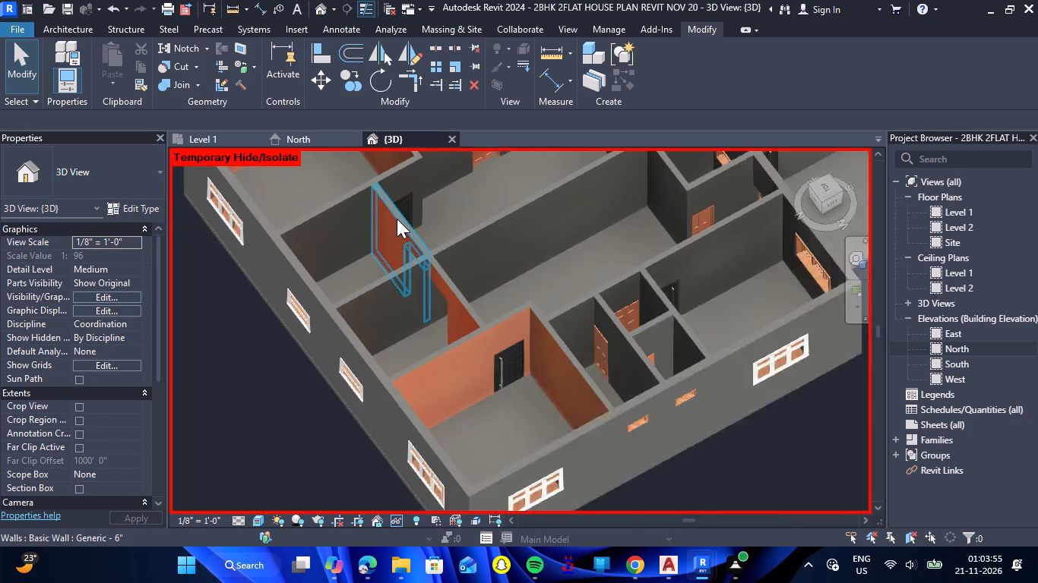
scroll(397, 219, up, 1)
text(PT)
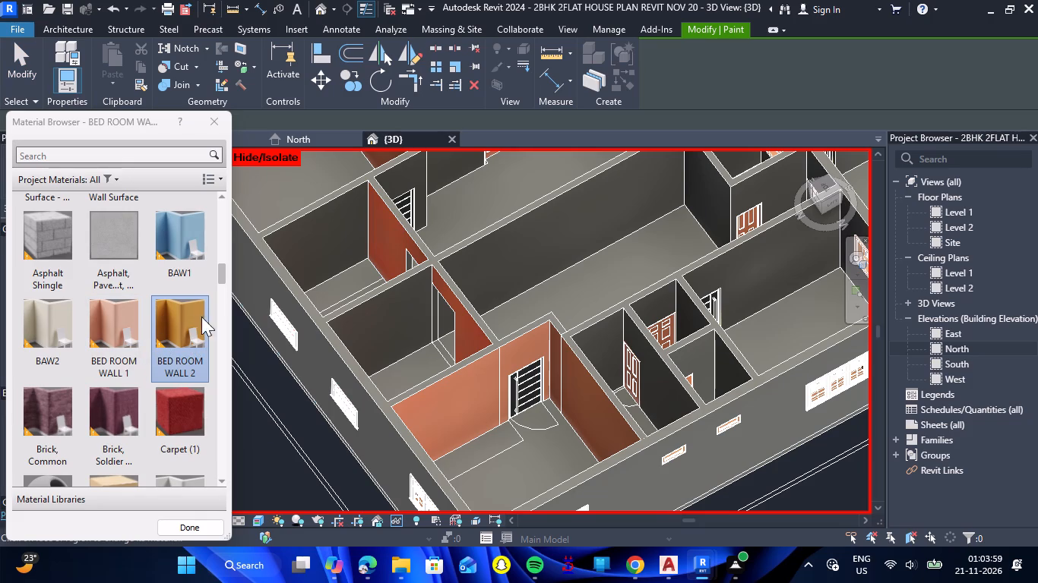
click(319, 245)
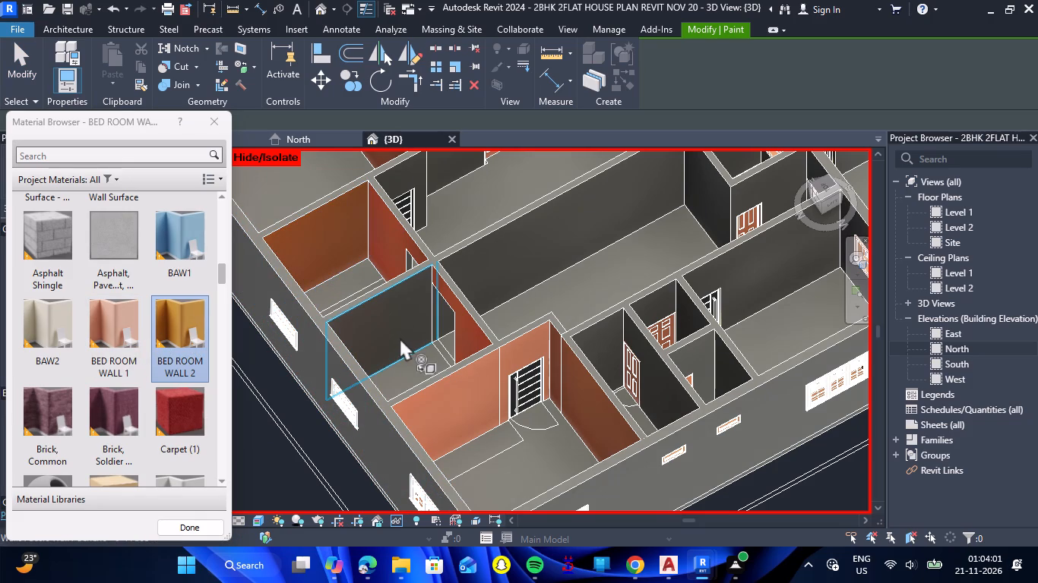
click(400, 338)
Paint the west walls of the two small rooms between the north bedrooms with BED ROOM WALL 1.
scroll(392, 331, down, 5)
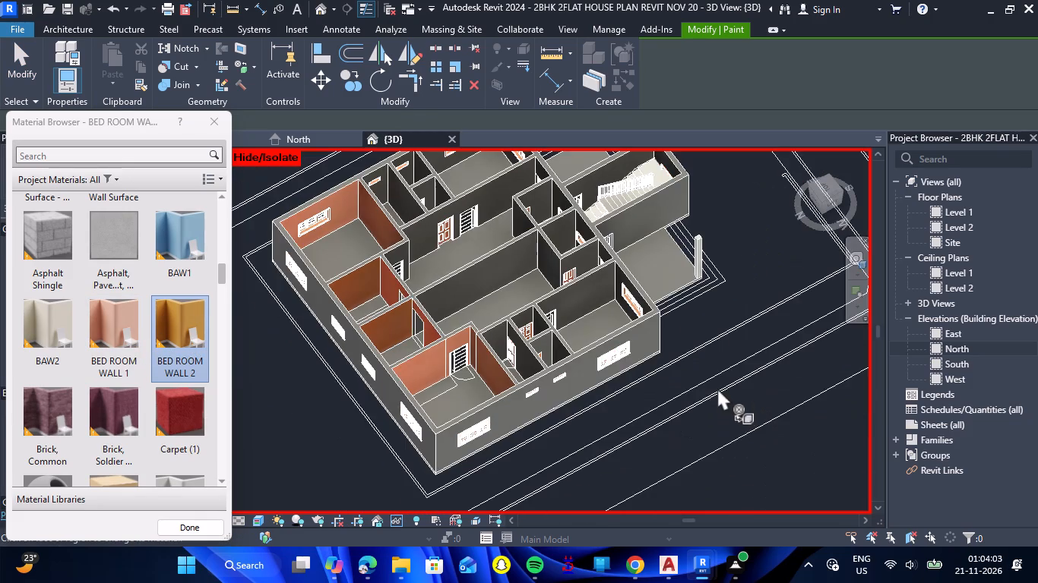
shift+right_drag(717, 388, 351, 291)
shift+drag(717, 388, 351, 291)
scroll(528, 309, down, 4)
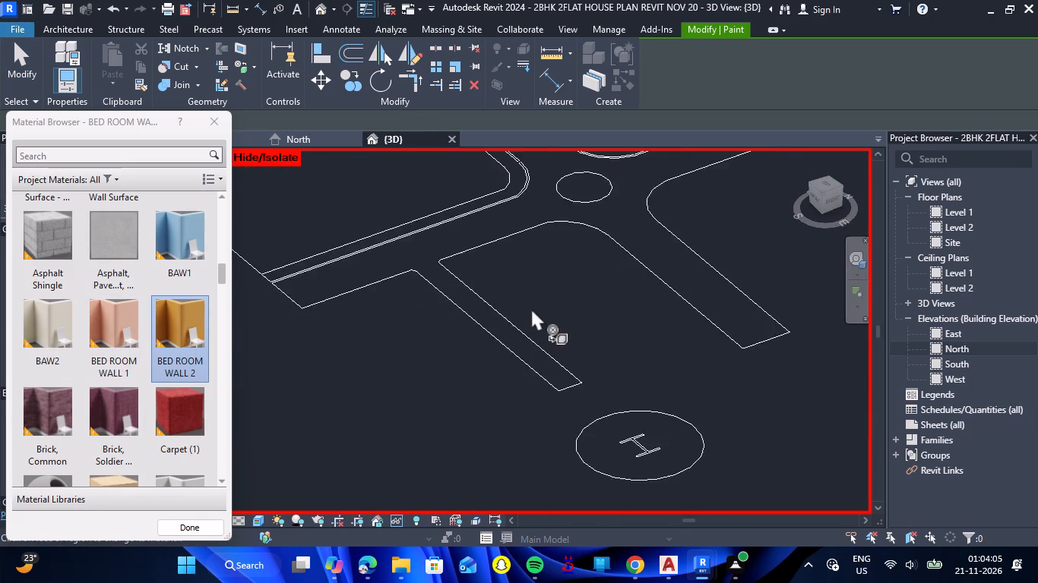
scroll(531, 308, down, 3)
scroll(654, 285, down, 4)
scroll(644, 184, up, 8)
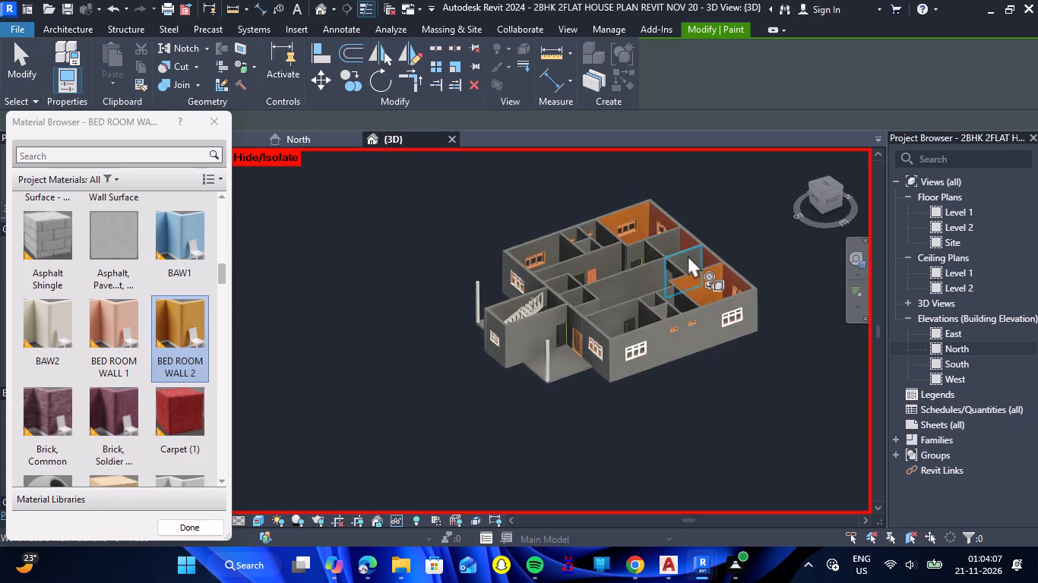
scroll(688, 255, up, 9)
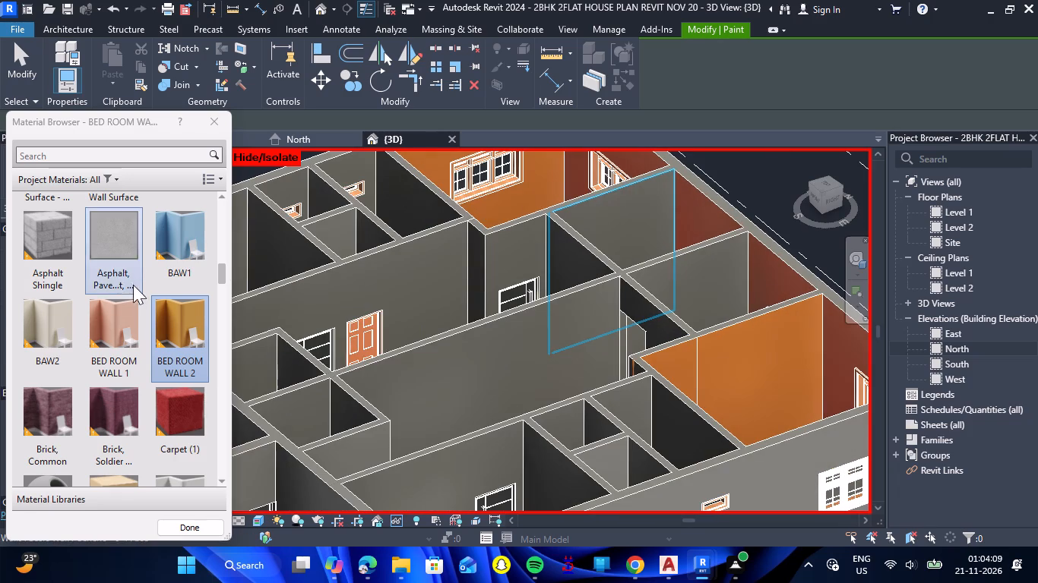
click(126, 318)
click(630, 217)
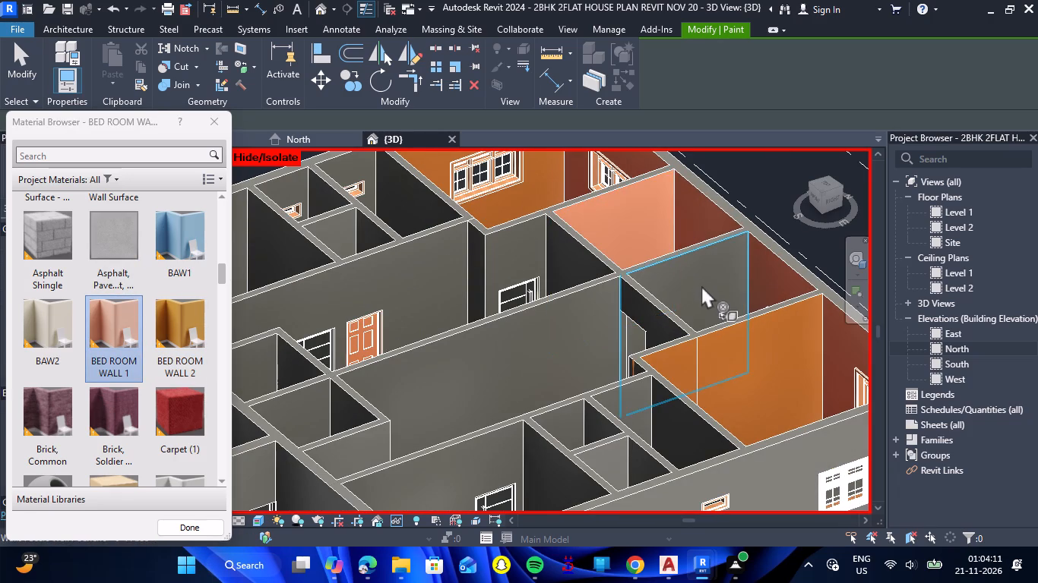
click(701, 285)
Find the living room materials with the search LV and paint the western flat's long living hall wall with LVW1.
scroll(664, 273, down, 2)
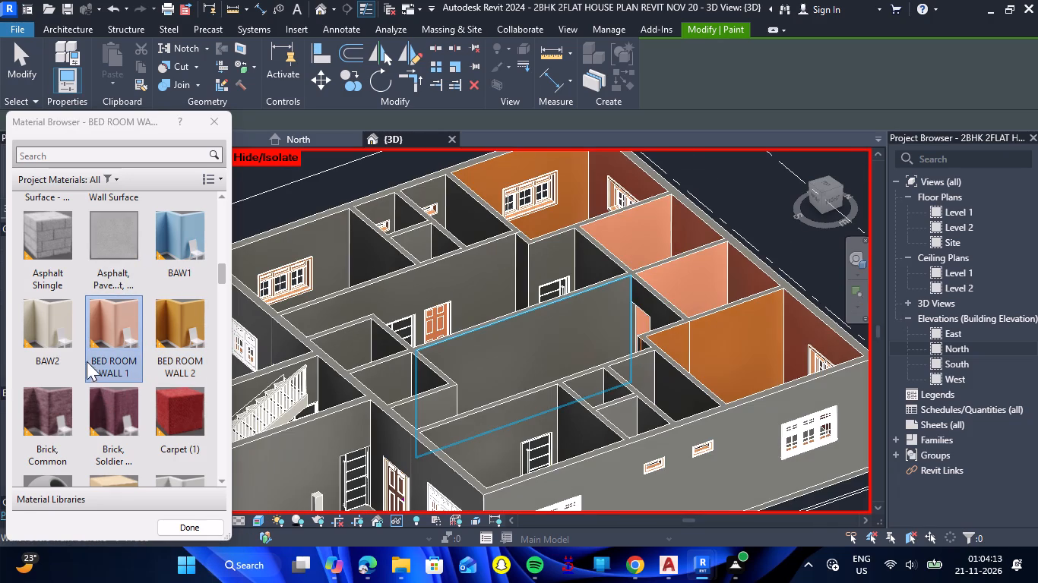
click(134, 153)
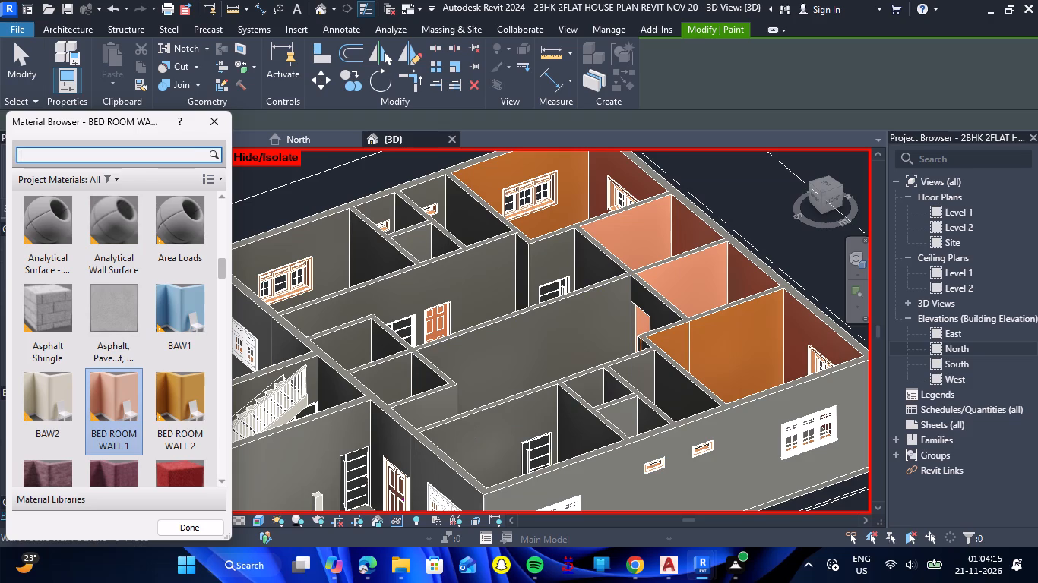
text(LV)
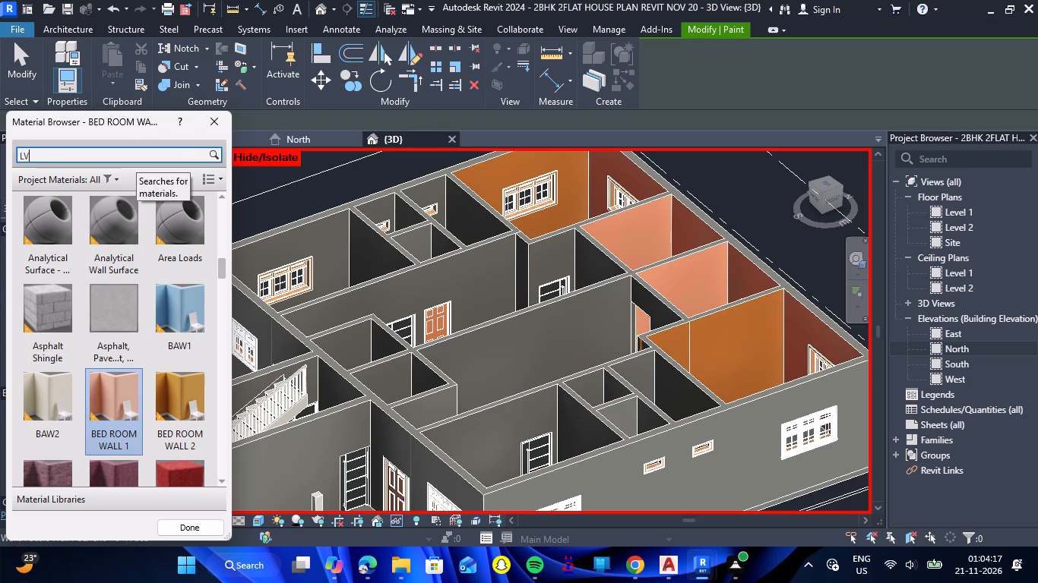
click(37, 252)
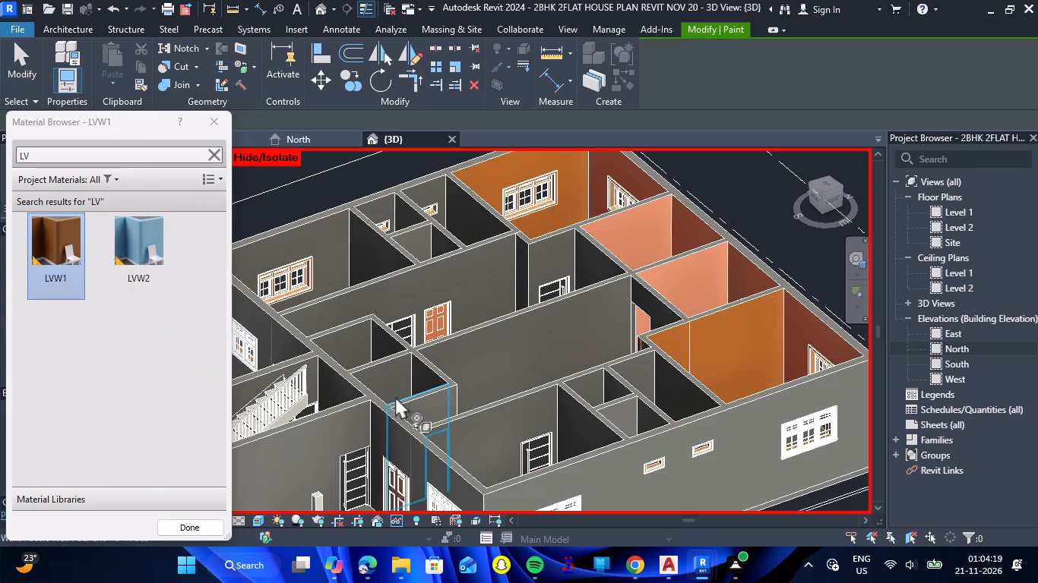
click(463, 295)
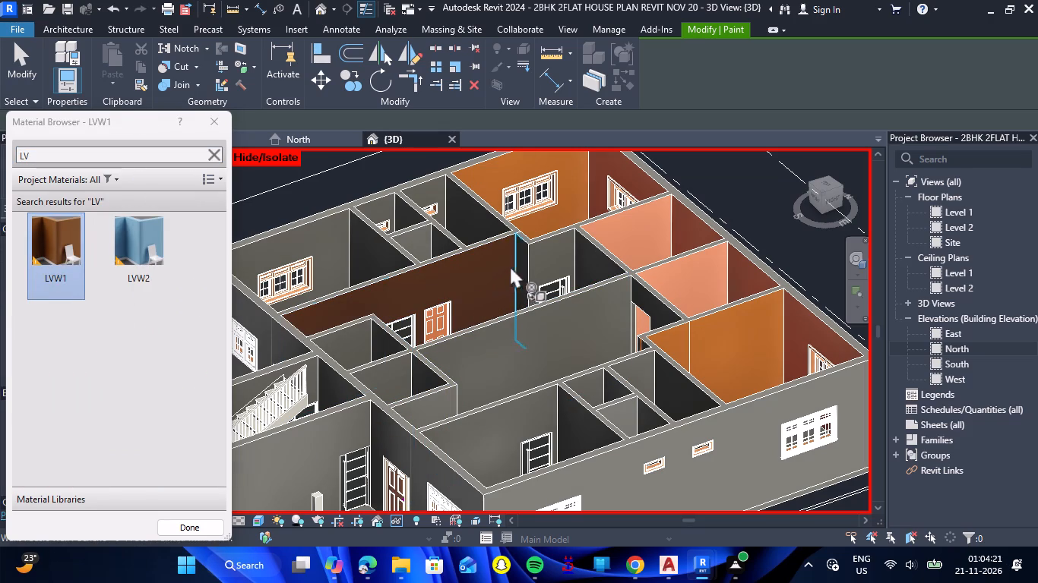
scroll(520, 260, up, 6)
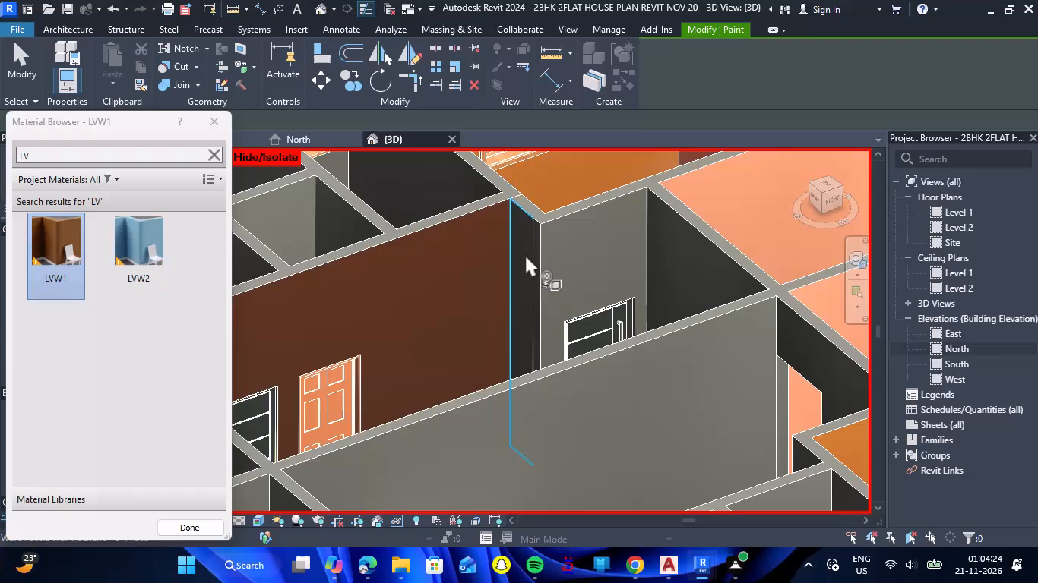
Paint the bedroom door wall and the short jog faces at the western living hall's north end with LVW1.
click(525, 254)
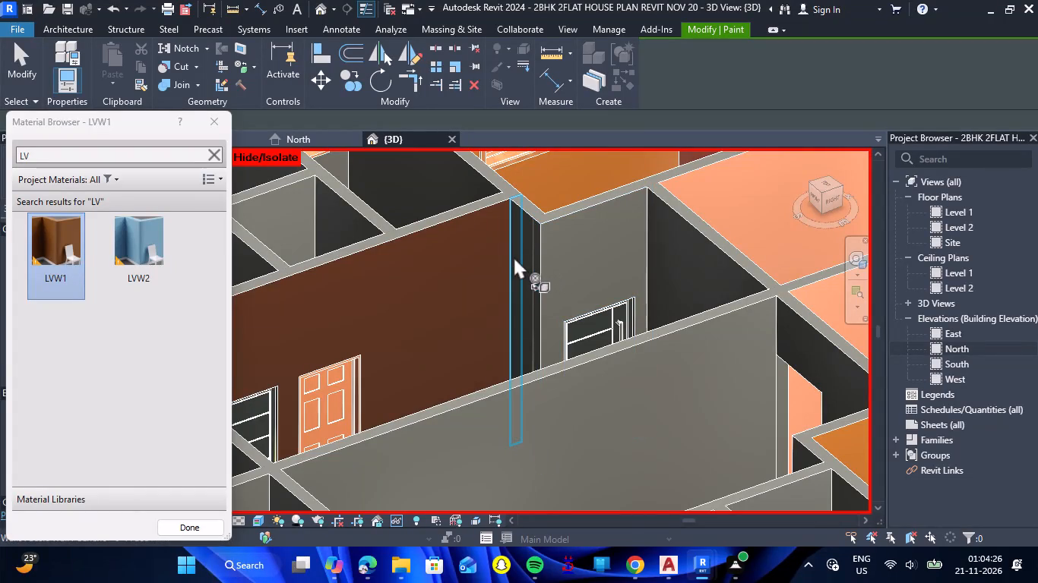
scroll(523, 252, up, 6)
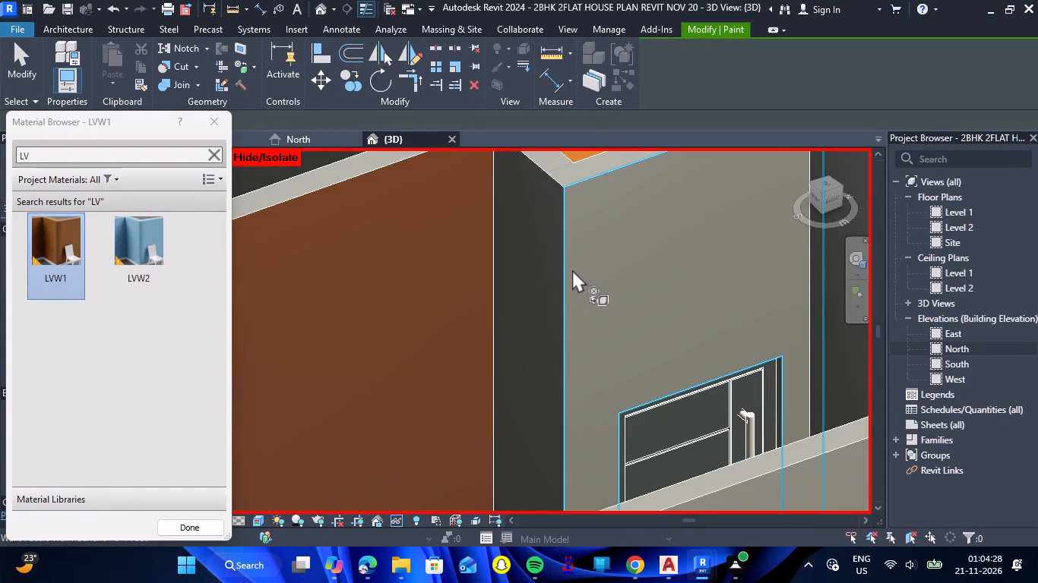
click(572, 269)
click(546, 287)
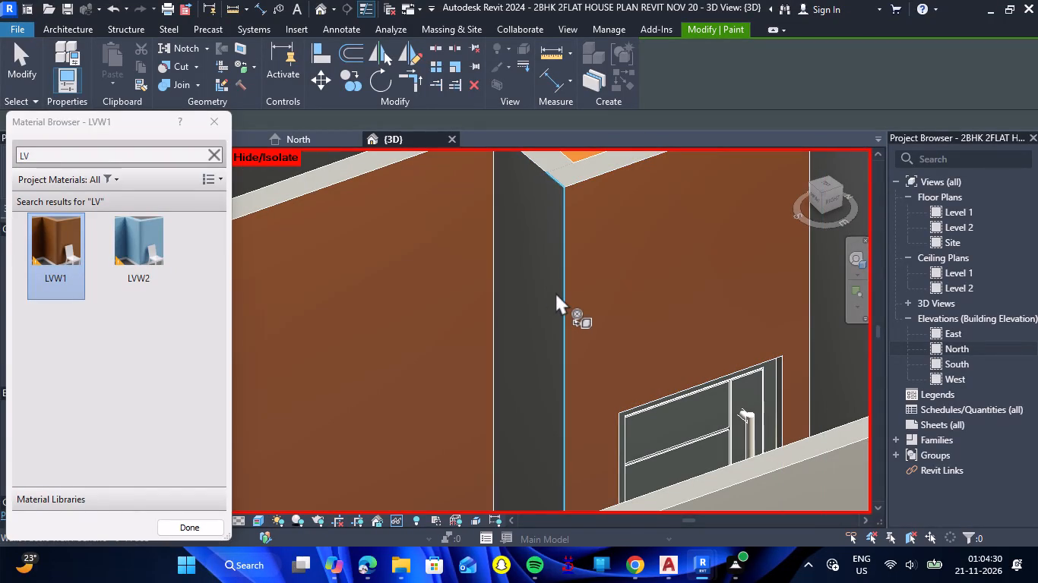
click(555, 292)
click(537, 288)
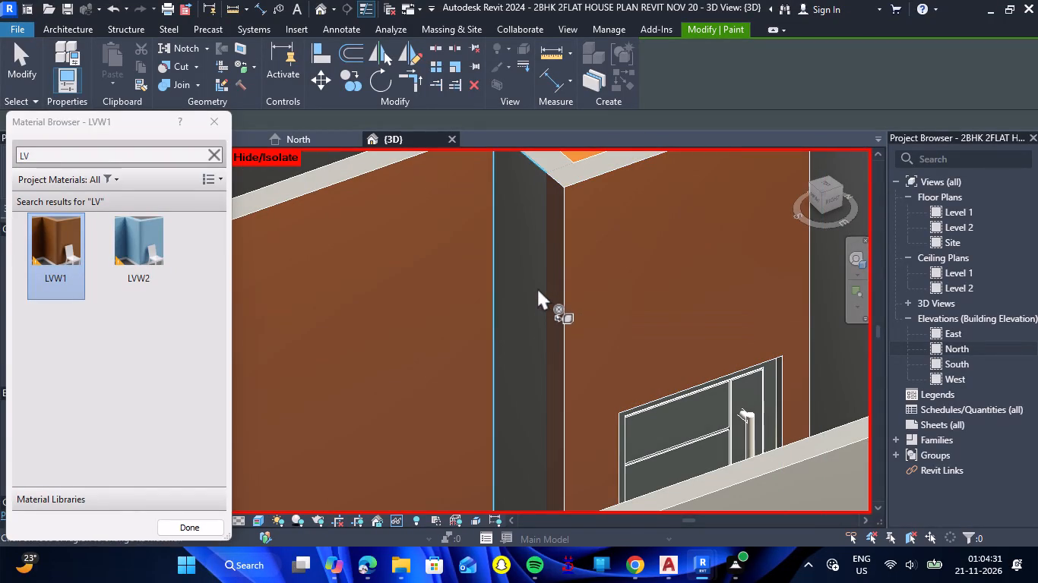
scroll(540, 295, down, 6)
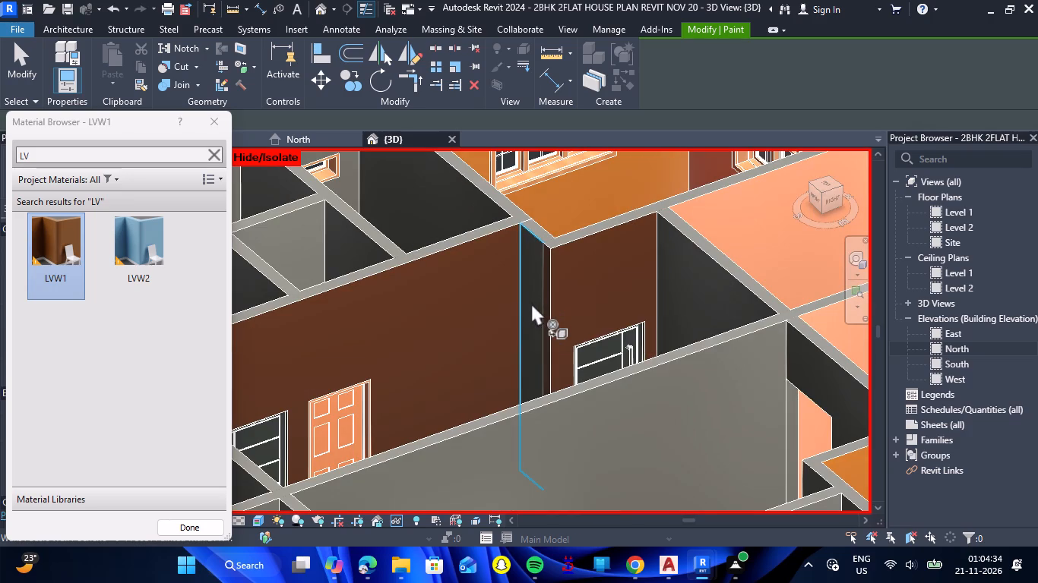
Delete the short 6-inch wall segment at the jog beside the north-west bedroom door, dismissing the save reminder.
key(Escape)
scroll(517, 261, up, 5)
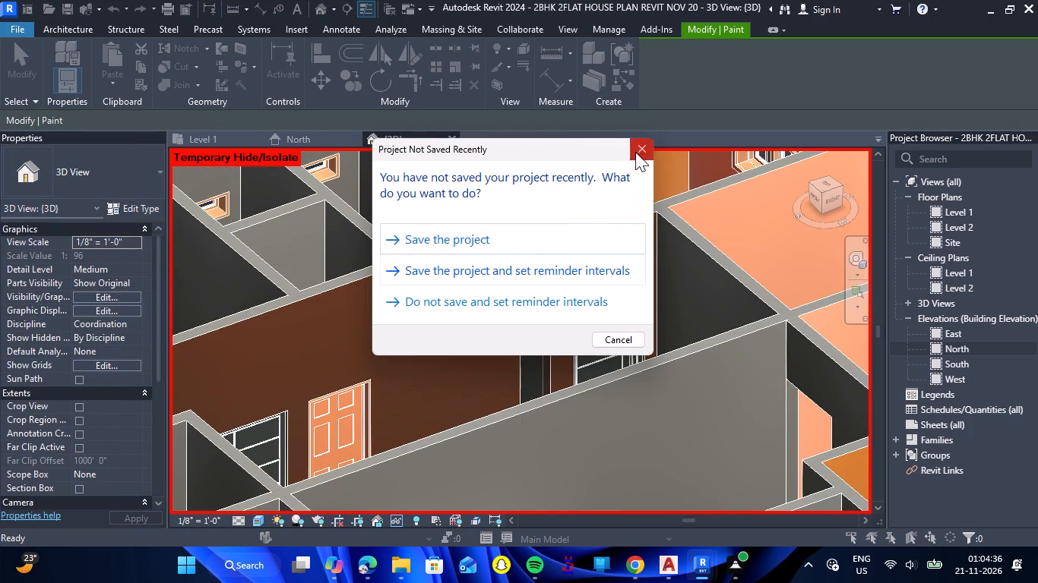
click(635, 152)
scroll(526, 239, up, 5)
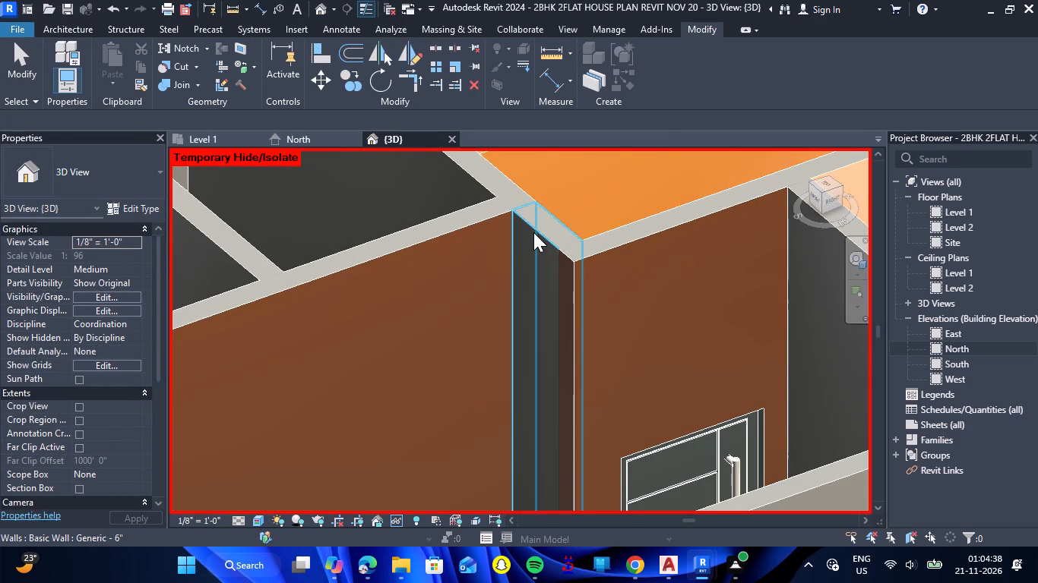
click(533, 232)
key(Delete)
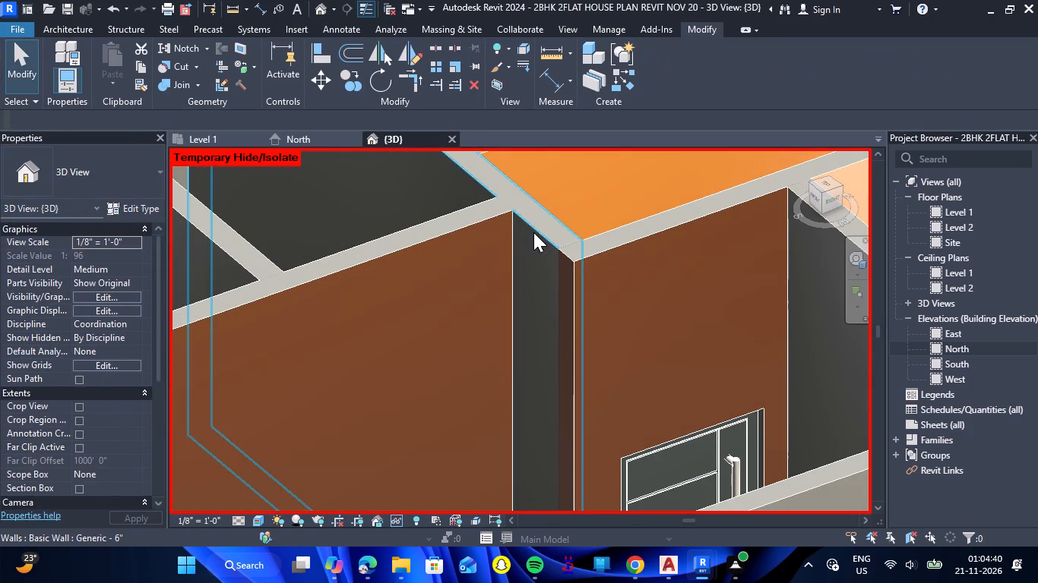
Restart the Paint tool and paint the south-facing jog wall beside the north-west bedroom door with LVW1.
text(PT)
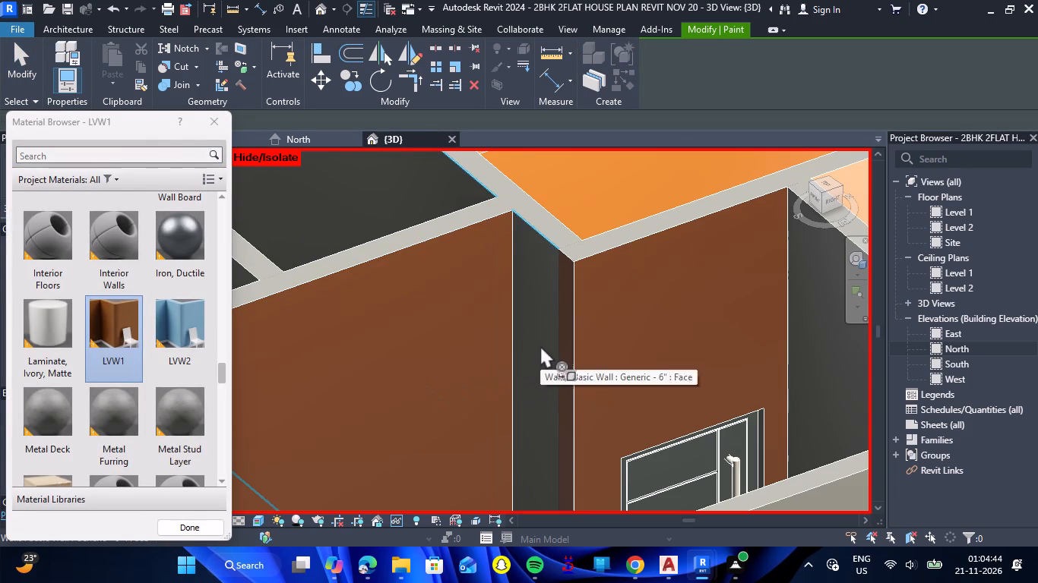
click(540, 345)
Find OUTWALL1 with the search OUT and paint the western hall's long wall, bedroom door wall and jog faces with it.
scroll(540, 345, down, 9)
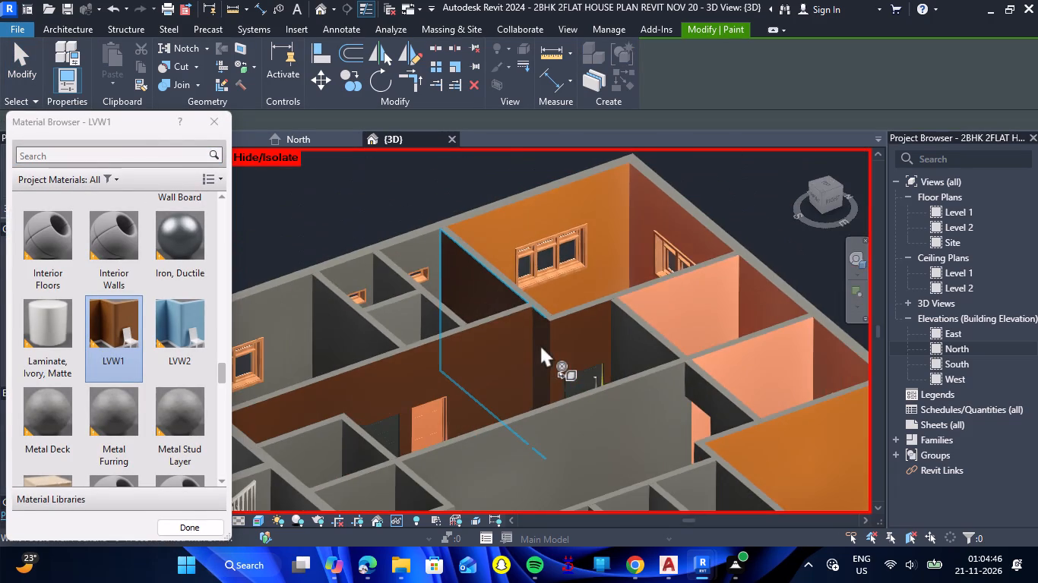
scroll(441, 320, down, 4)
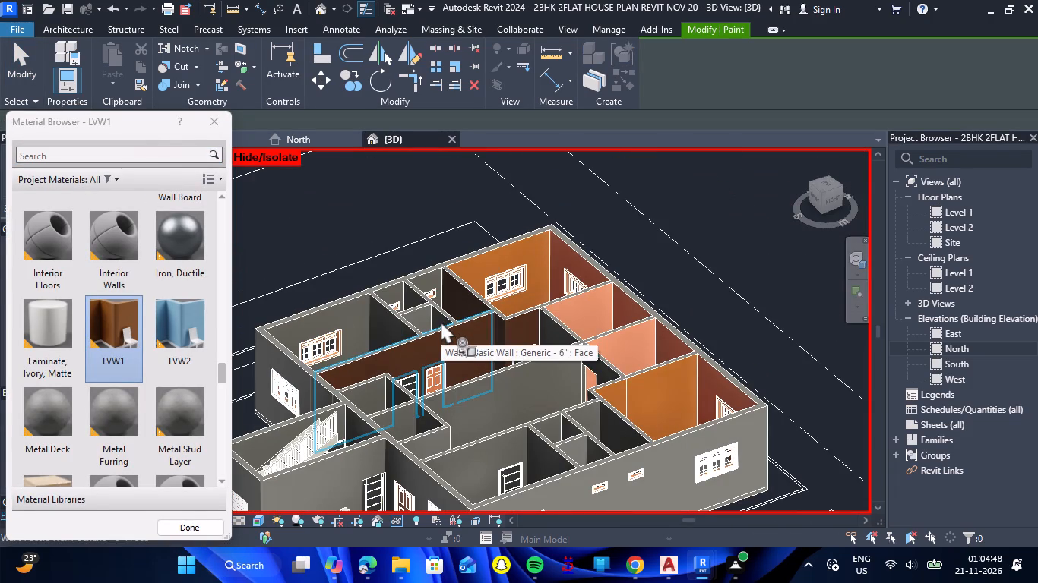
scroll(446, 358, up, 2)
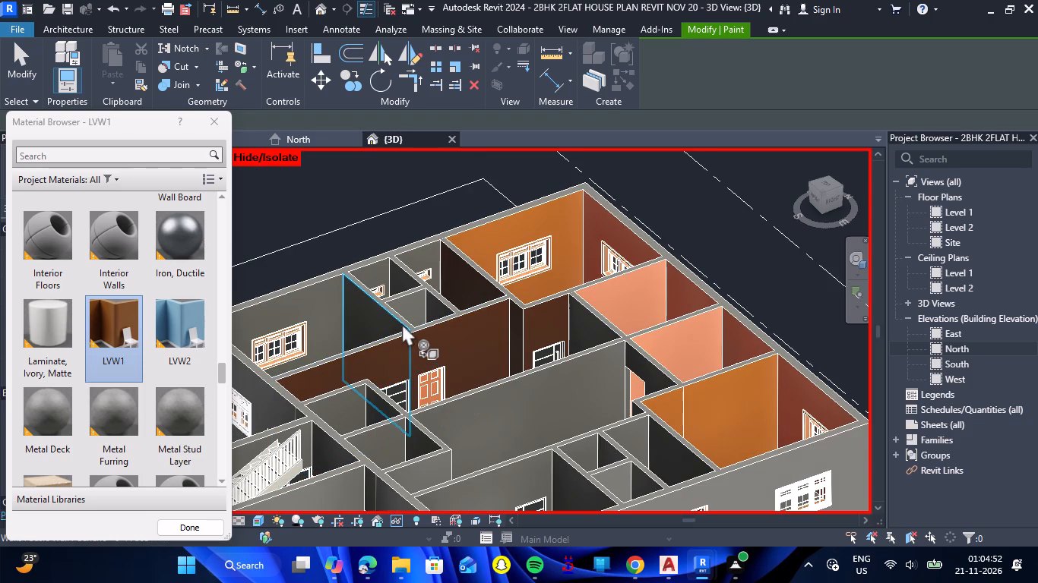
scroll(252, 264, up, 1)
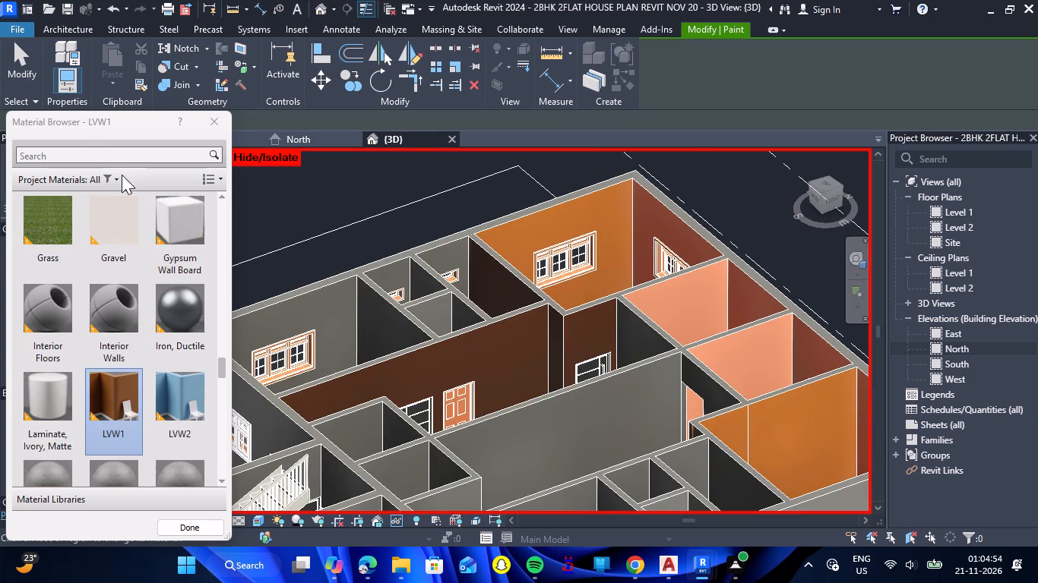
click(147, 162)
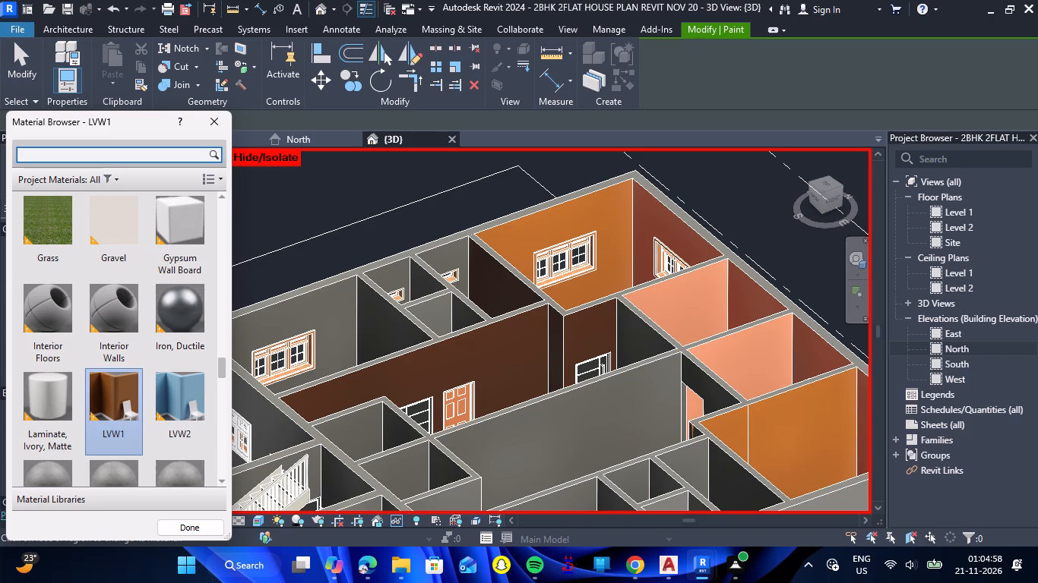
text(OUT)
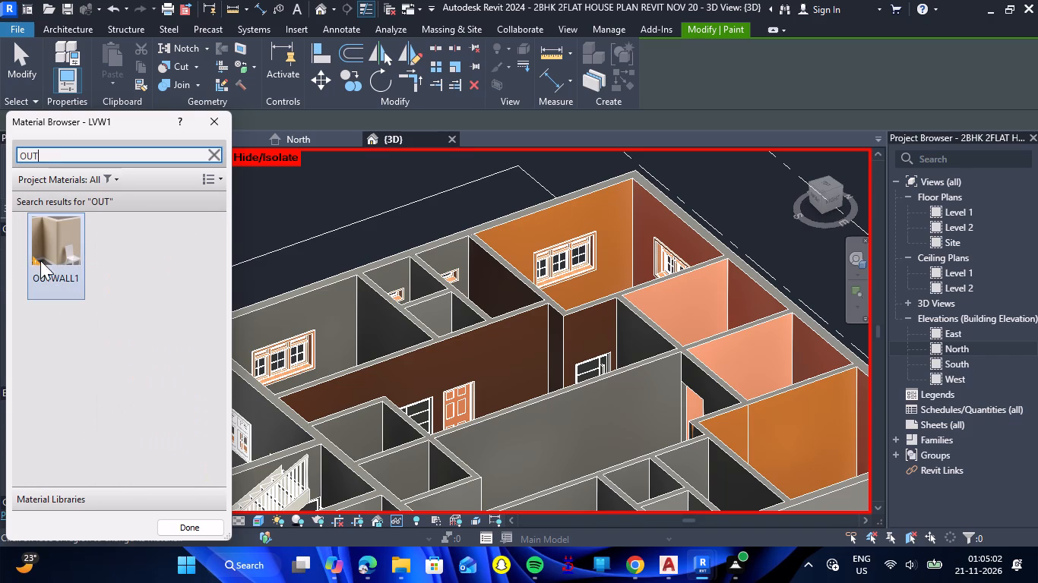
click(36, 267)
click(505, 357)
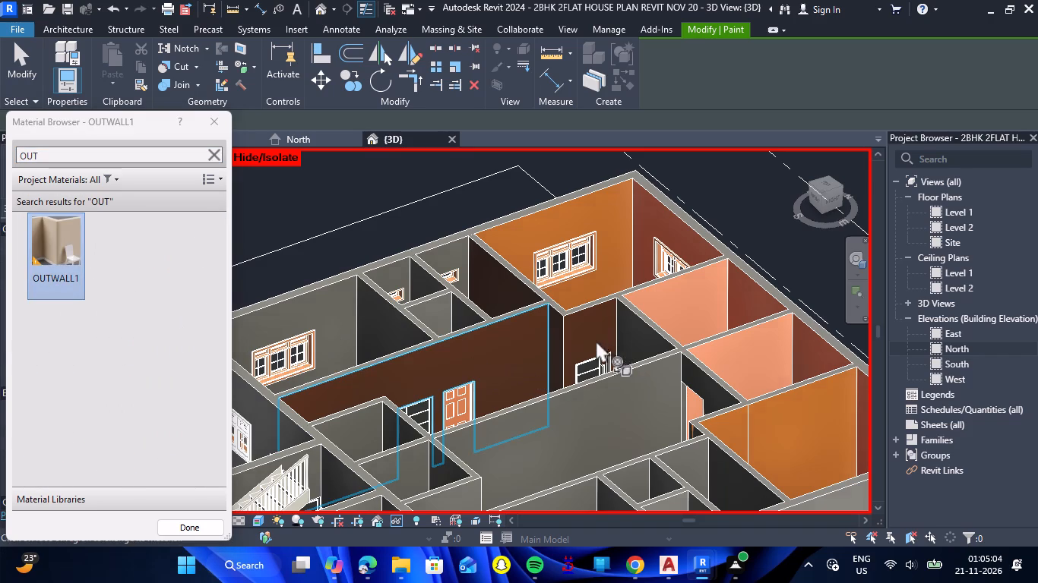
click(584, 337)
scroll(565, 338, up, 6)
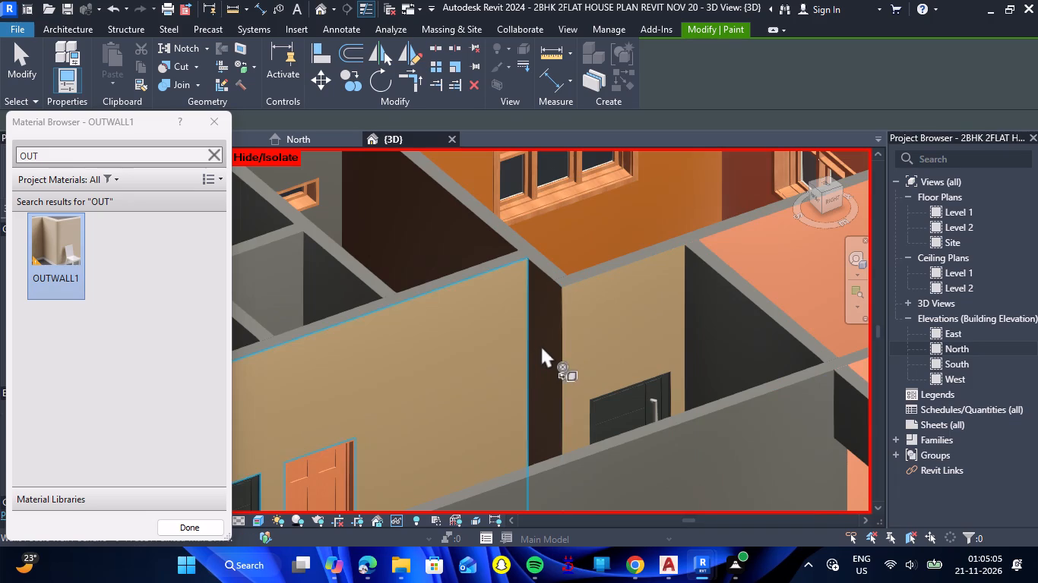
click(546, 343)
scroll(528, 260, down, 7)
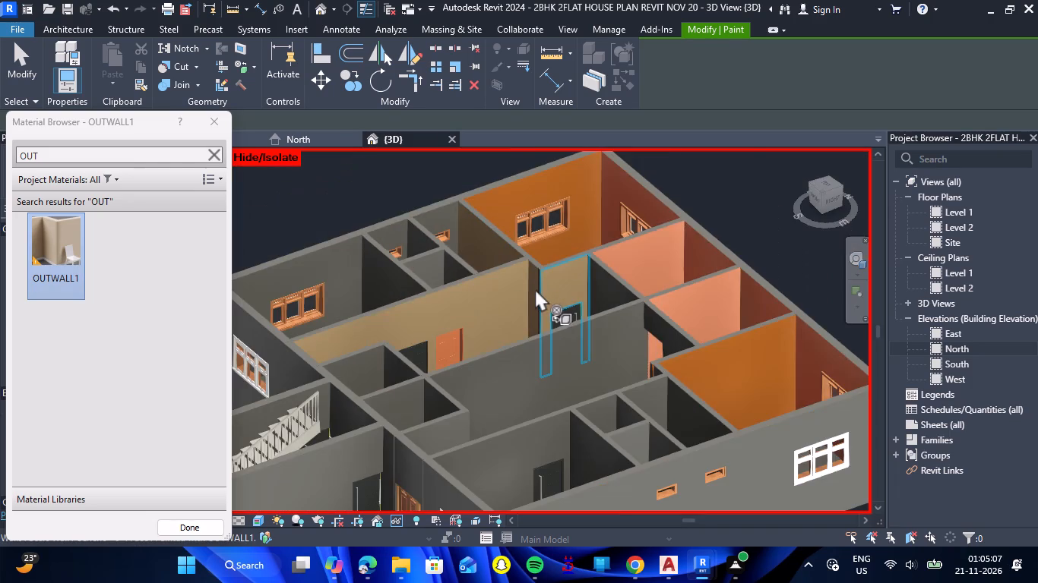
scroll(535, 288, up, 13)
click(562, 291)
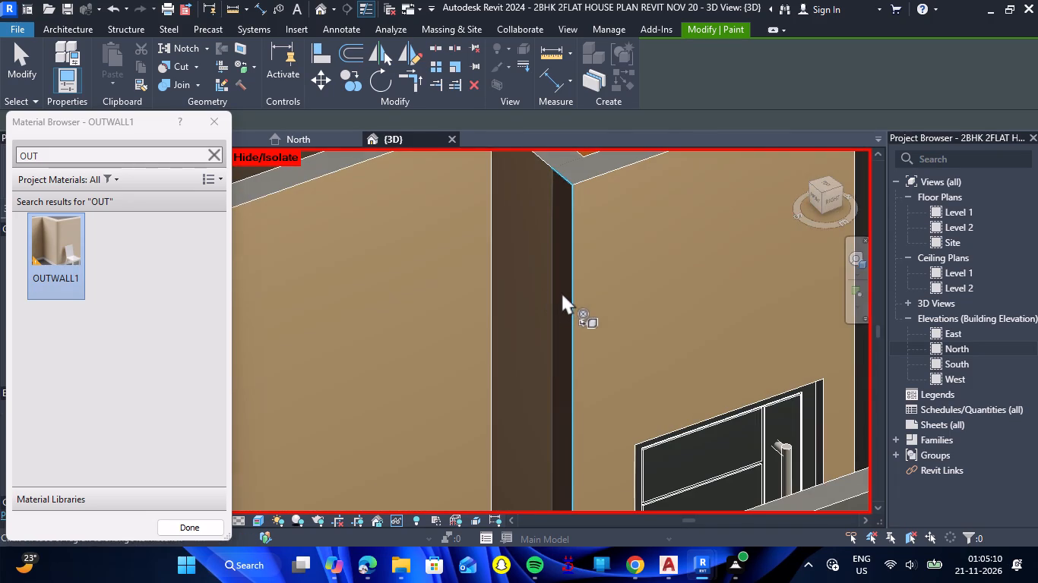
Paint the western hall's side of the dividing wall and the hall-facing walls of the small rooms near the staircase with OUTWALL1.
scroll(499, 301, down, 14)
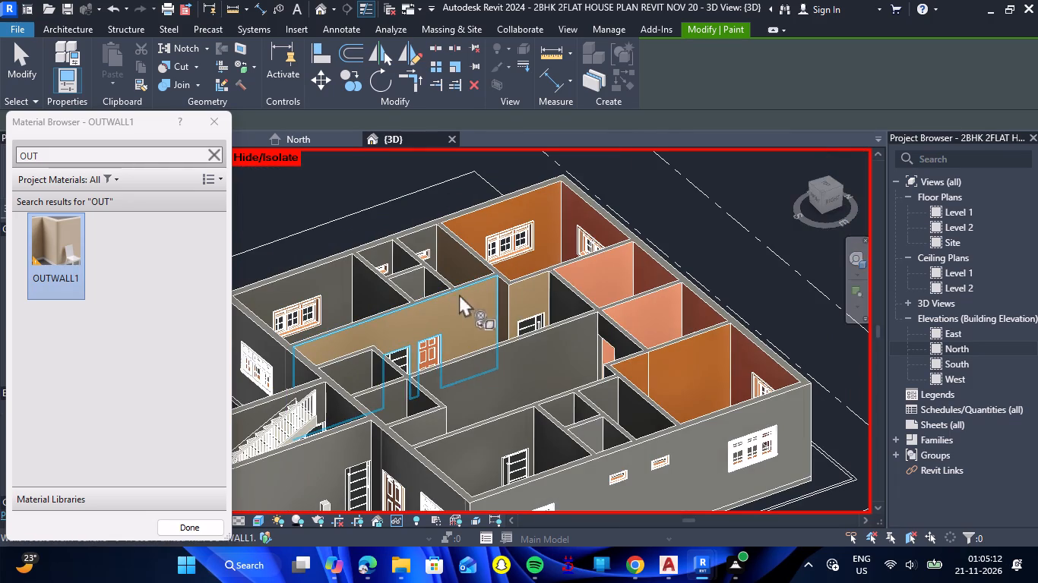
shift+drag(748, 282, 541, 376)
shift+right_drag(748, 282, 541, 376)
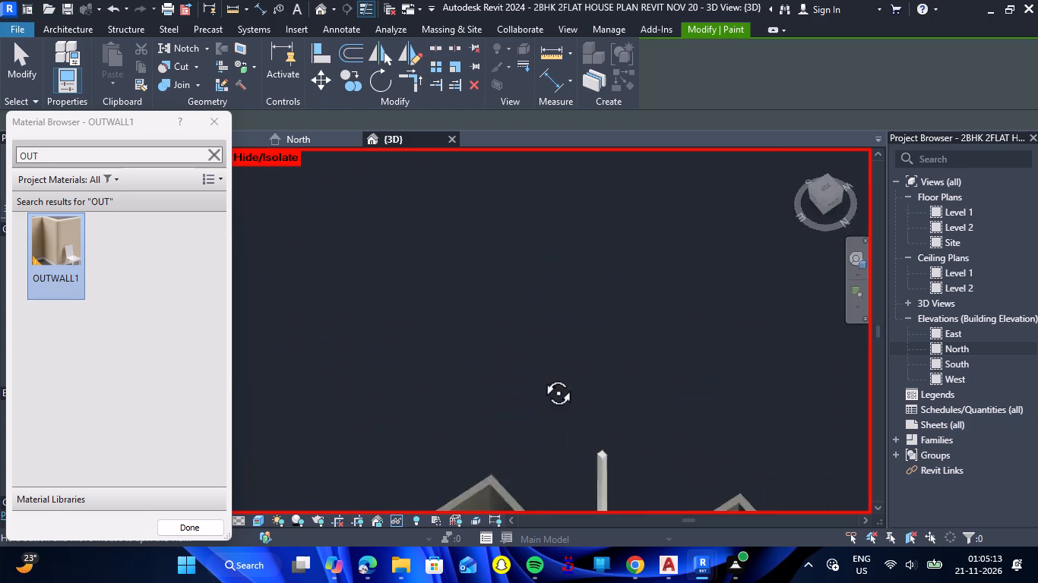
shift+right_drag(541, 376, 414, 380)
shift+drag(541, 376, 414, 380)
scroll(421, 360, down, 14)
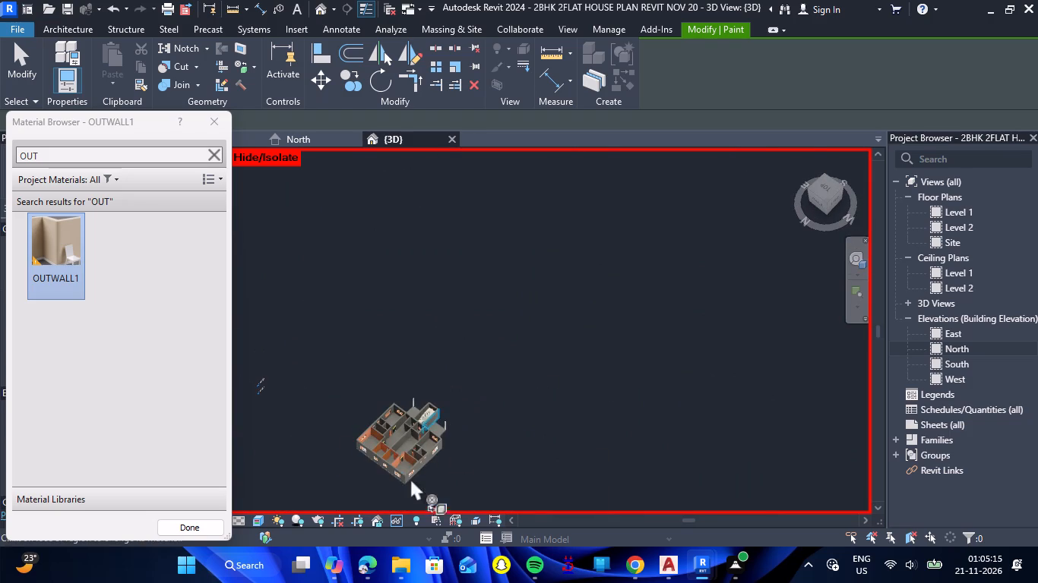
scroll(400, 430, up, 14)
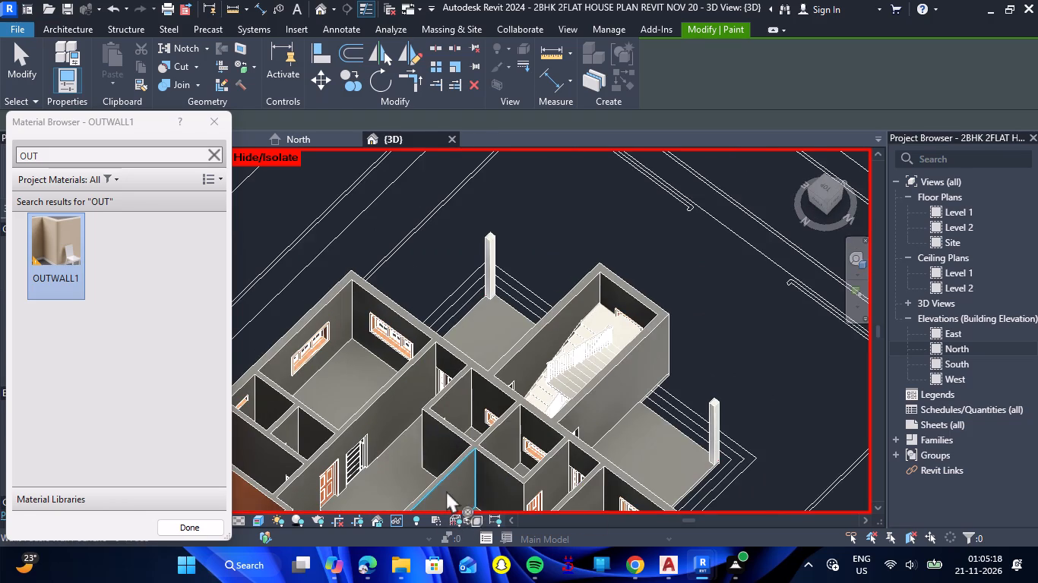
click(446, 490)
scroll(467, 309, down, 6)
scroll(435, 440, up, 7)
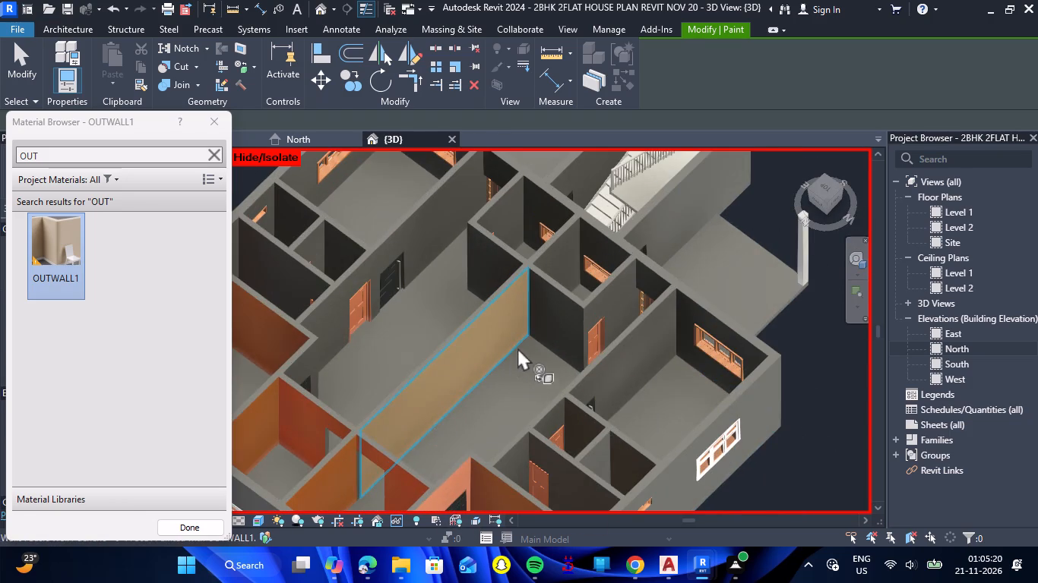
click(549, 326)
scroll(584, 339, up, 2)
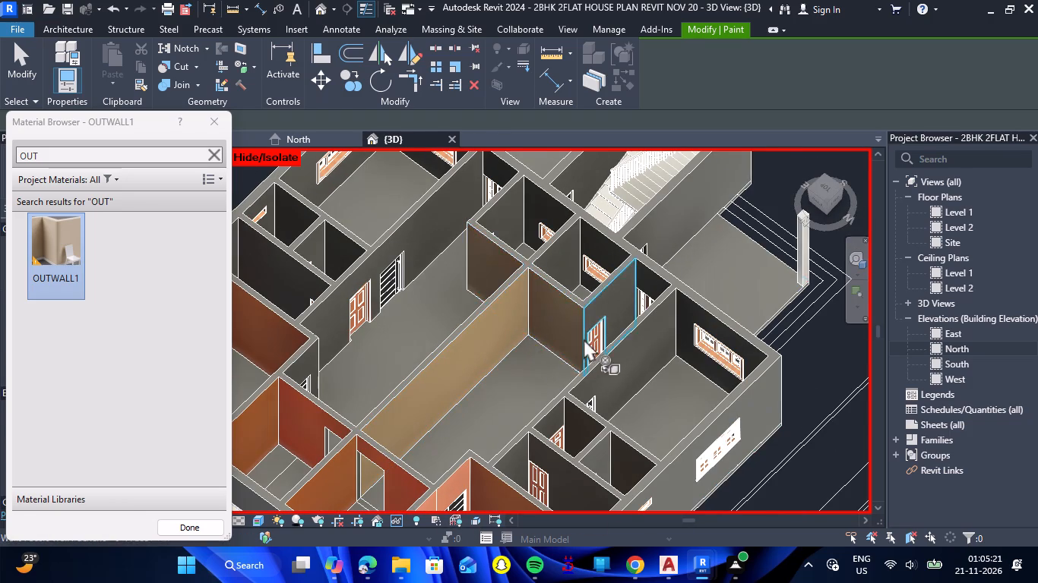
scroll(584, 339, up, 3)
click(631, 285)
Paint both parts of the eastern hall's long east wall and the short bedroom door wall at its north end with OUTWALL1.
scroll(648, 299, down, 4)
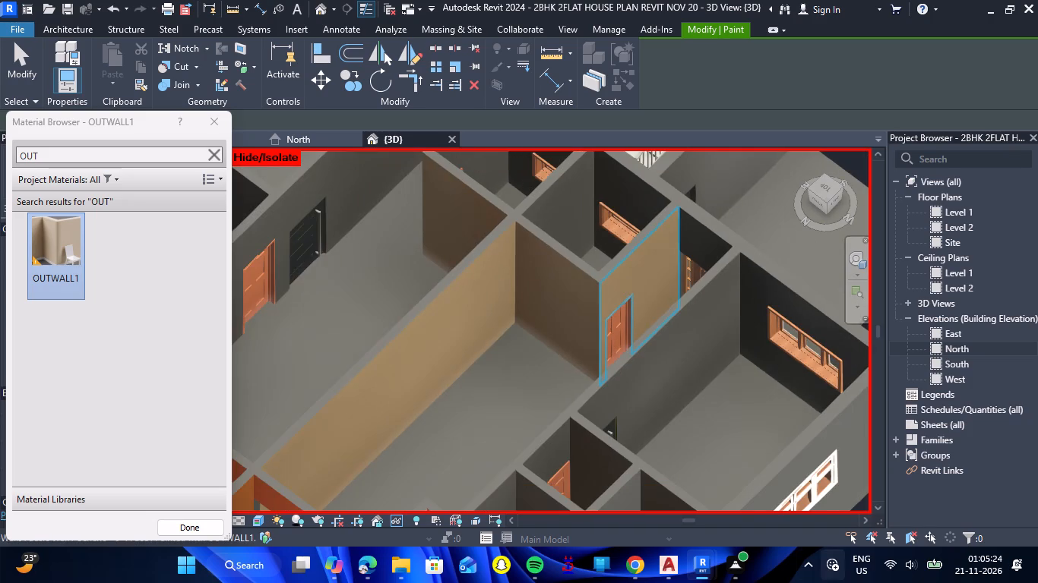
scroll(565, 391, down, 3)
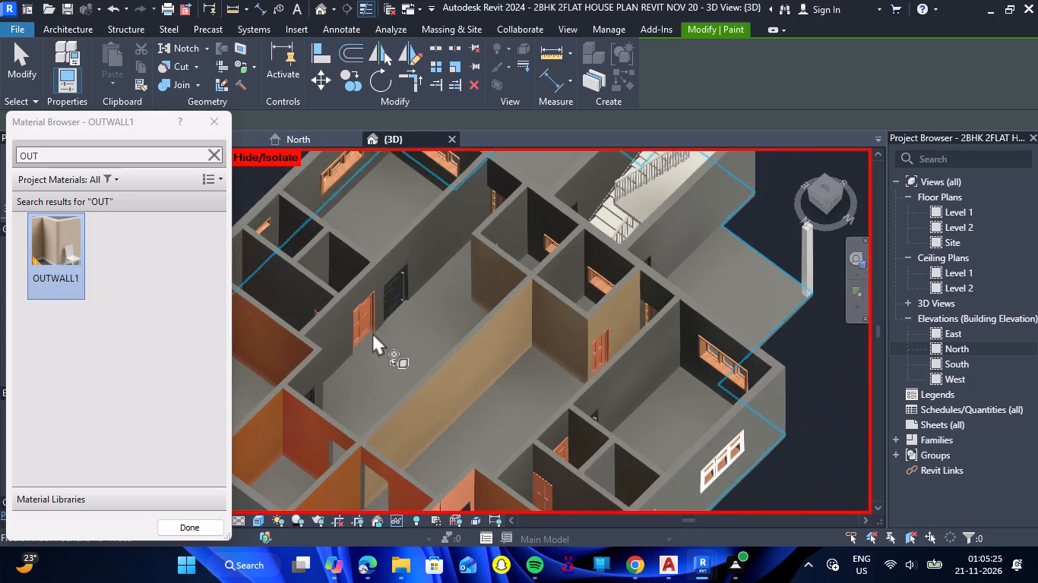
click(318, 322)
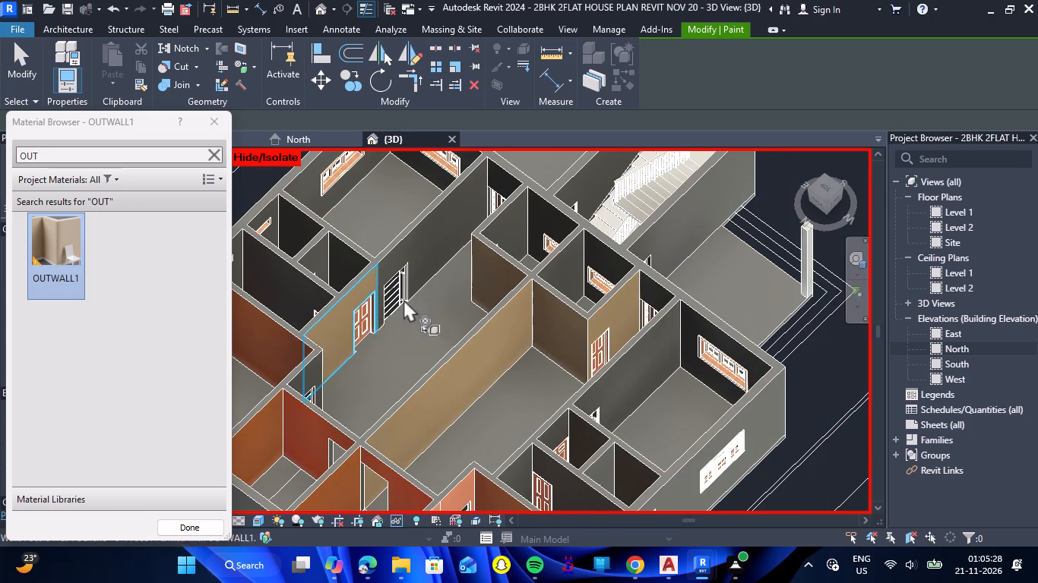
click(433, 253)
click(309, 367)
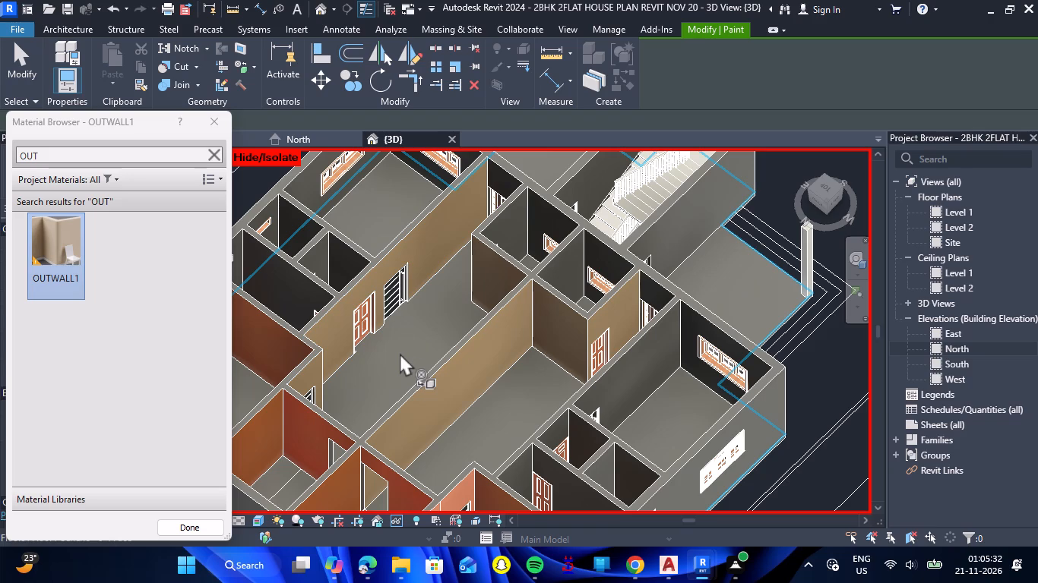
Paint the south-facing wall closing the western hall's north end with OUTWALL1.
scroll(400, 353, down, 2)
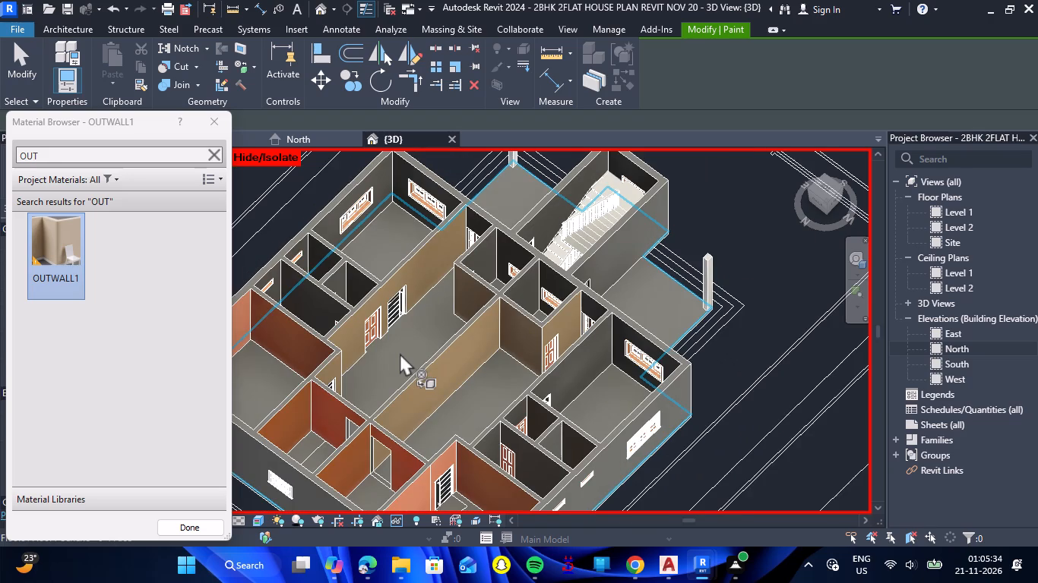
scroll(541, 351, down, 3)
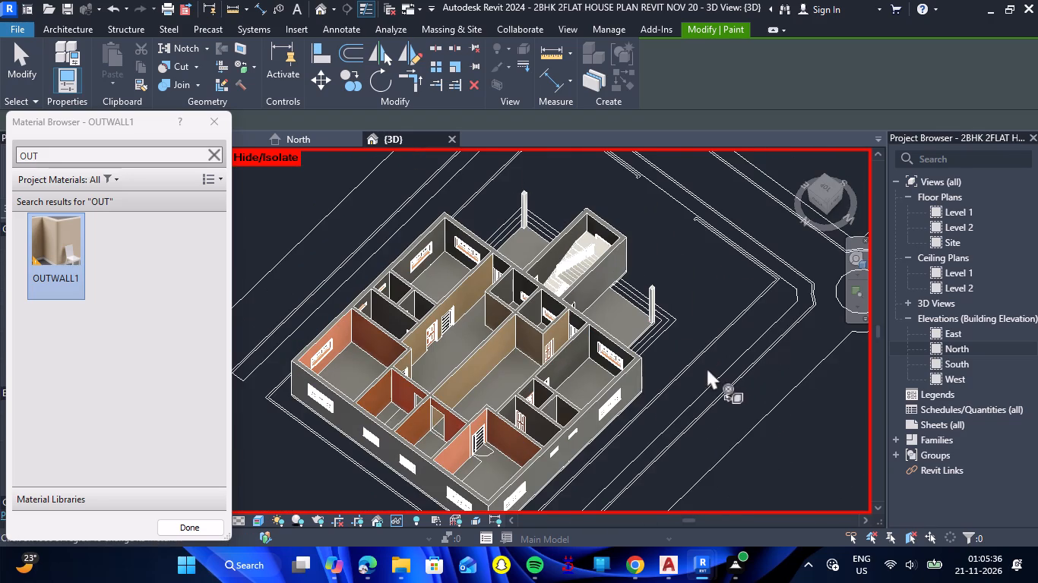
shift+drag(695, 321, 341, 315)
shift+right_drag(695, 321, 341, 315)
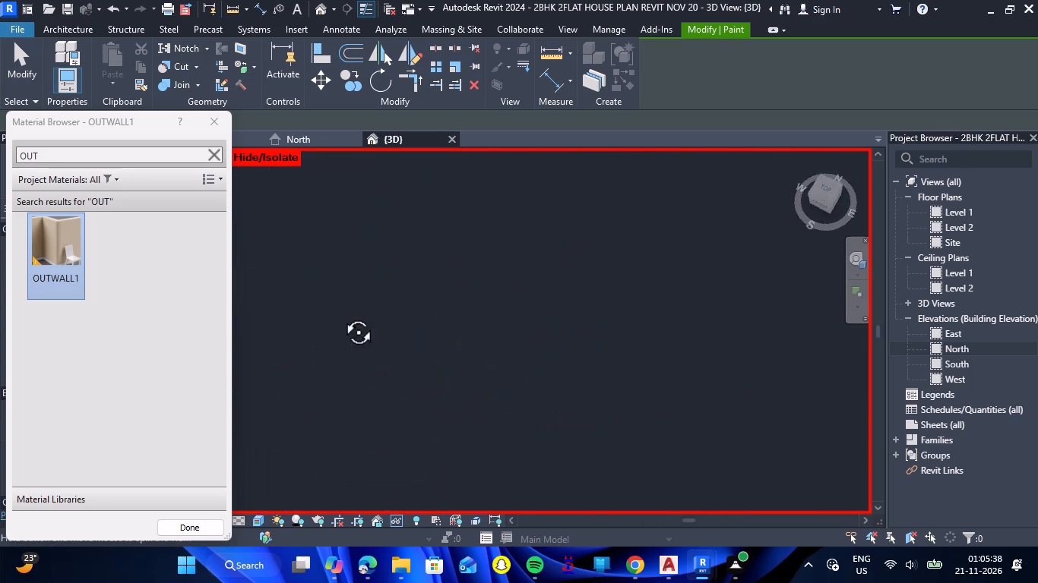
shift+right_drag(341, 315, 351, 208)
shift+drag(341, 315, 351, 208)
scroll(647, 358, down, 5)
scroll(590, 183, up, 7)
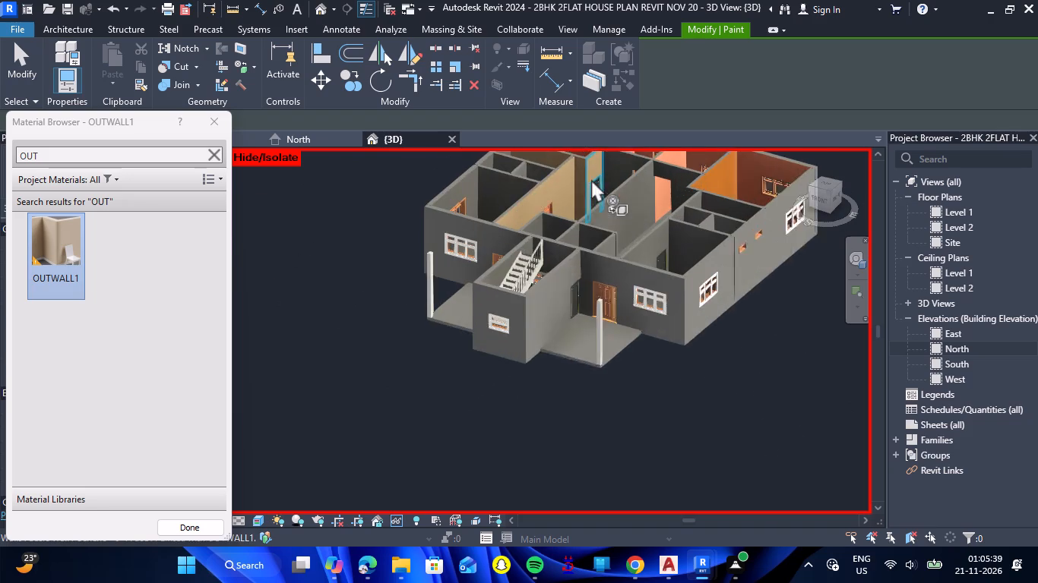
scroll(590, 253, down, 1)
scroll(611, 177, up, 6)
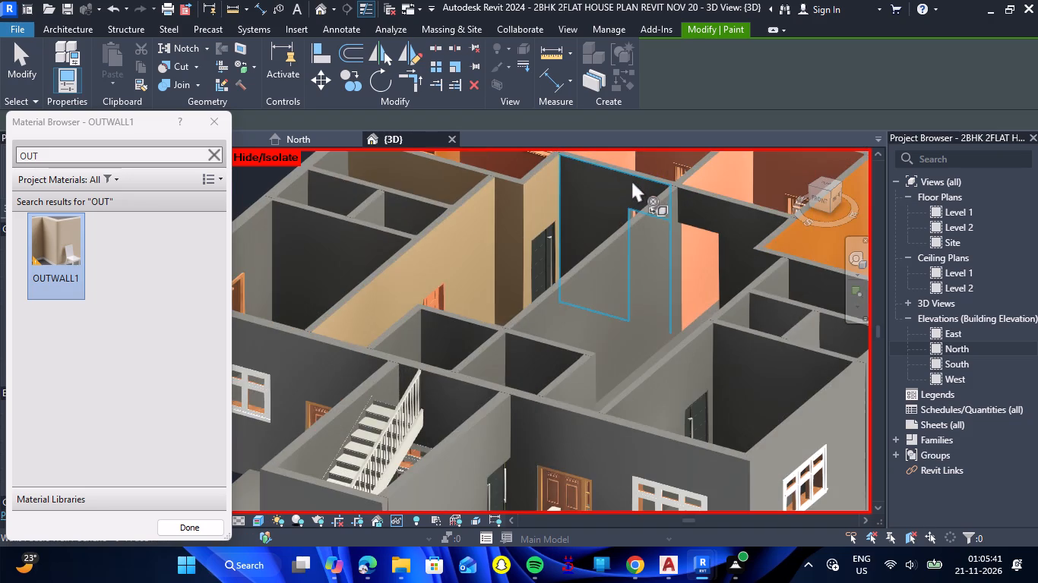
scroll(631, 180, up, 1)
click(631, 180)
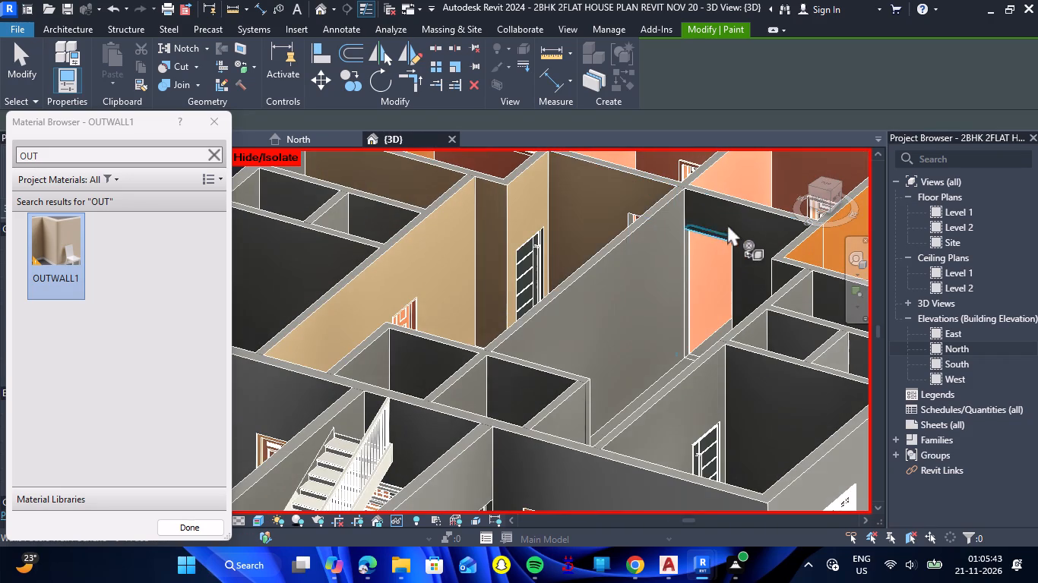
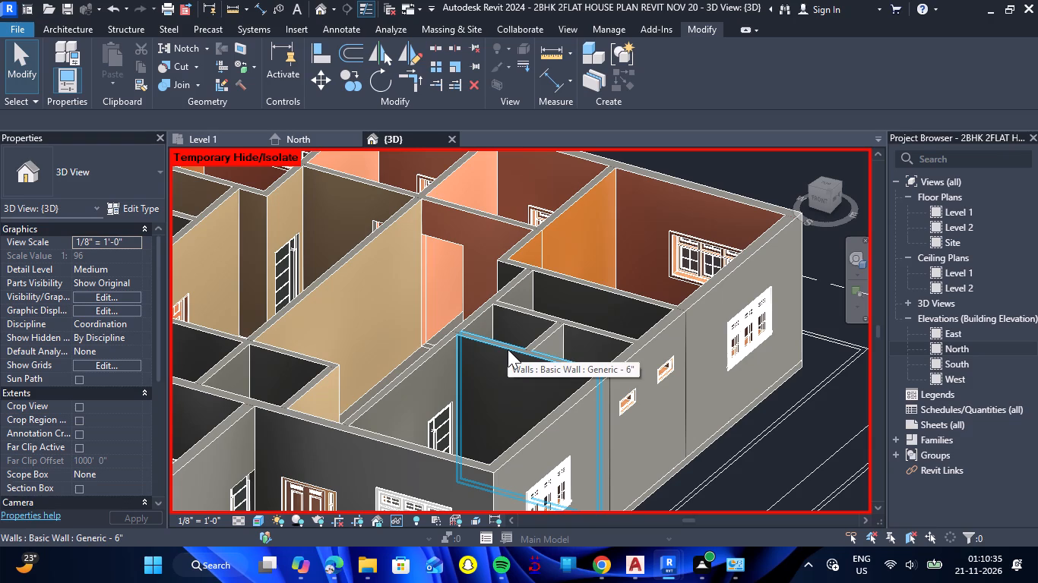
Split the wall between the northeast bedroom and the adjoining bathroom near its junction with the bathroom block's west wall.
scroll(534, 319, down, 2)
scroll(680, 386, down, 2)
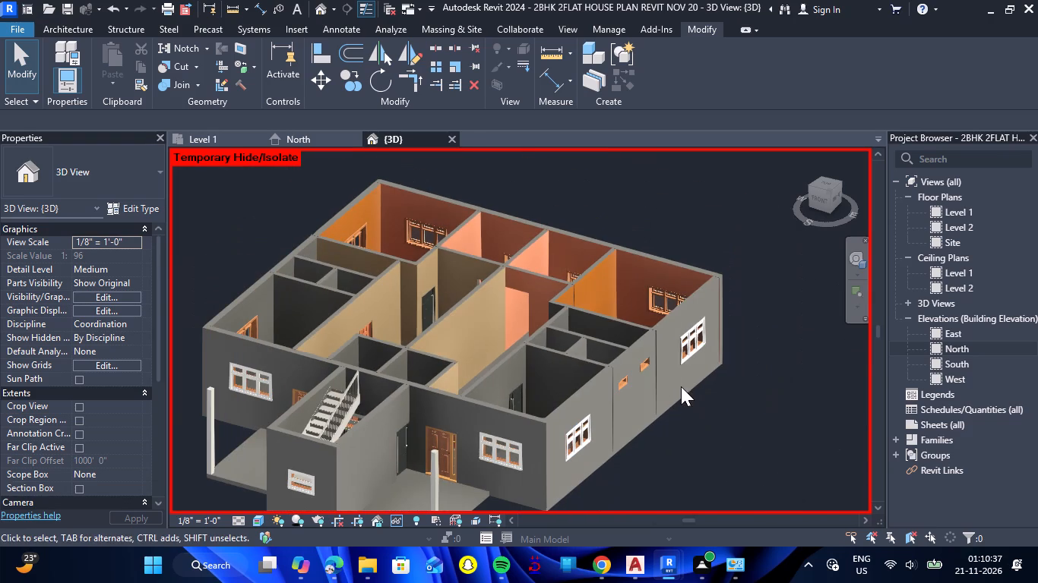
scroll(710, 411, up, 2)
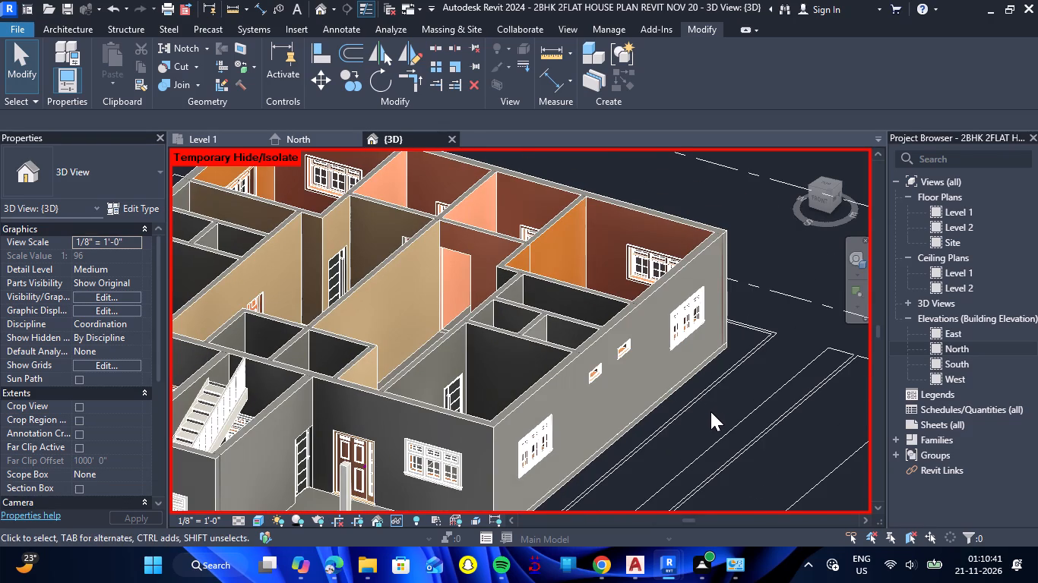
scroll(708, 411, up, 1)
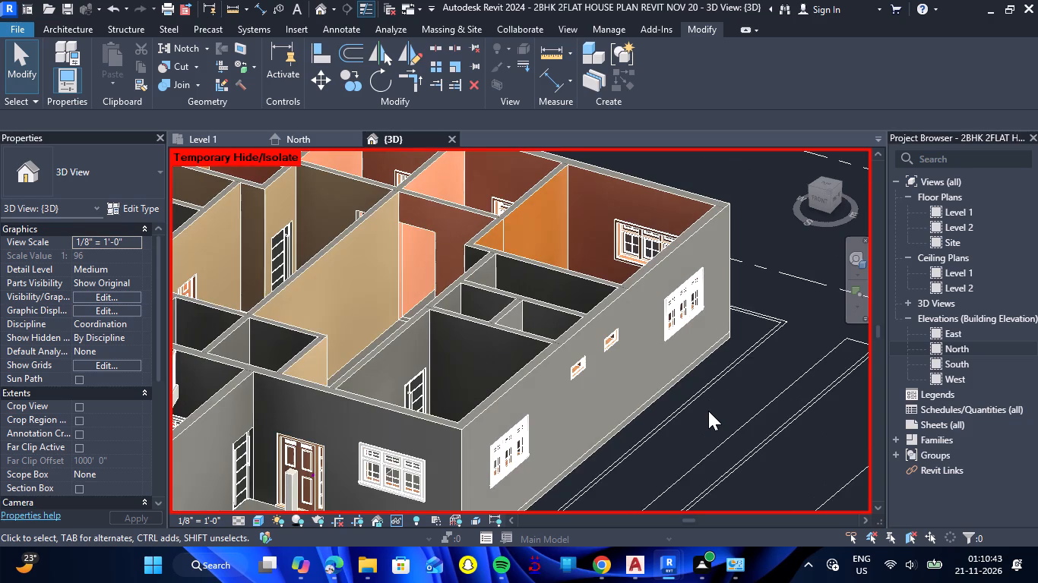
text(PT)
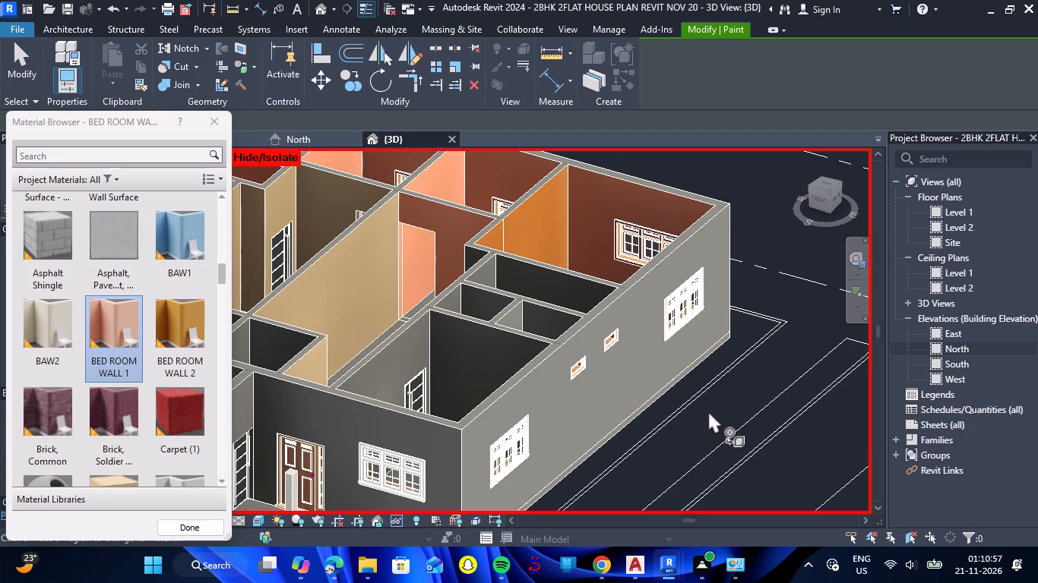
click(438, 49)
scroll(493, 247, up, 9)
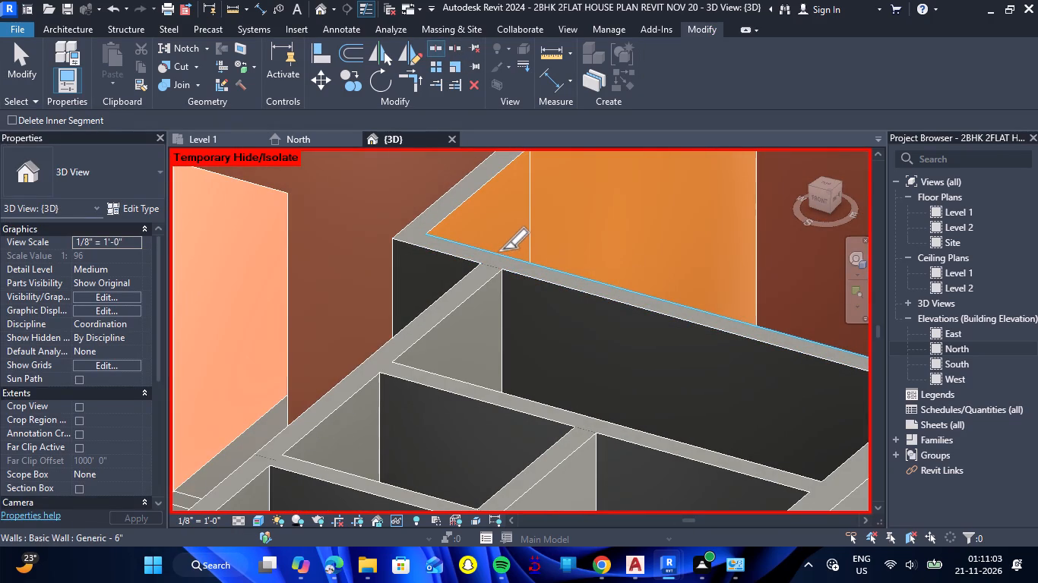
click(502, 253)
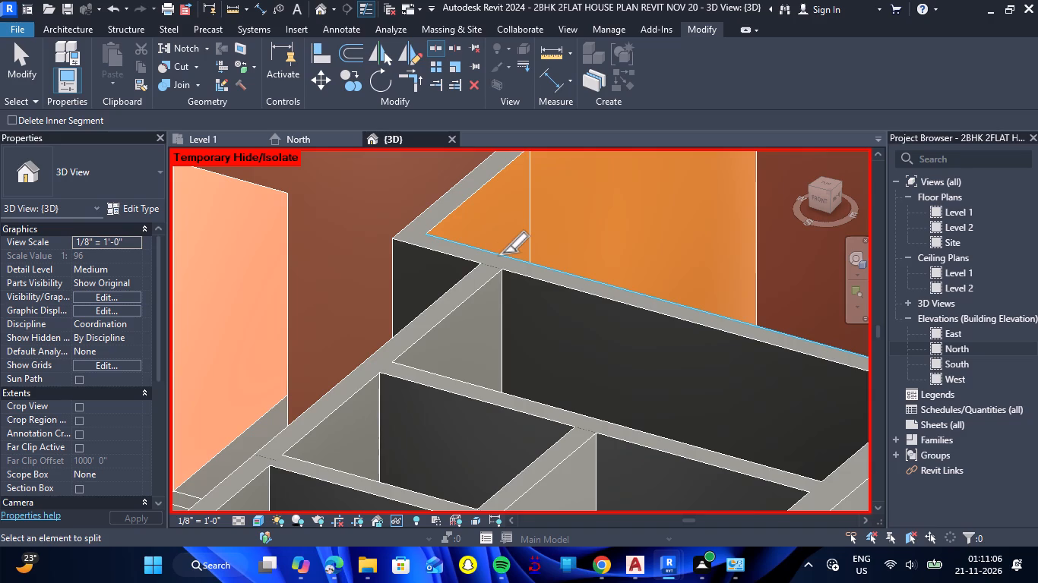
key(Escape)
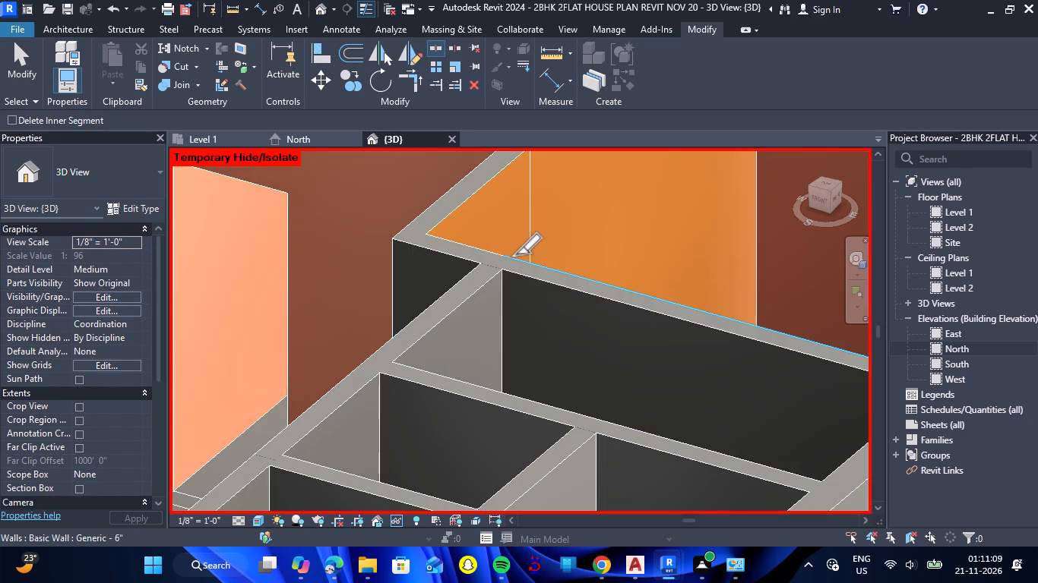
key(Escape)
Paint the south- and east-facing wall faces of the eastern flat's bathroom block, including its partition, with BAW1.
text(PT)
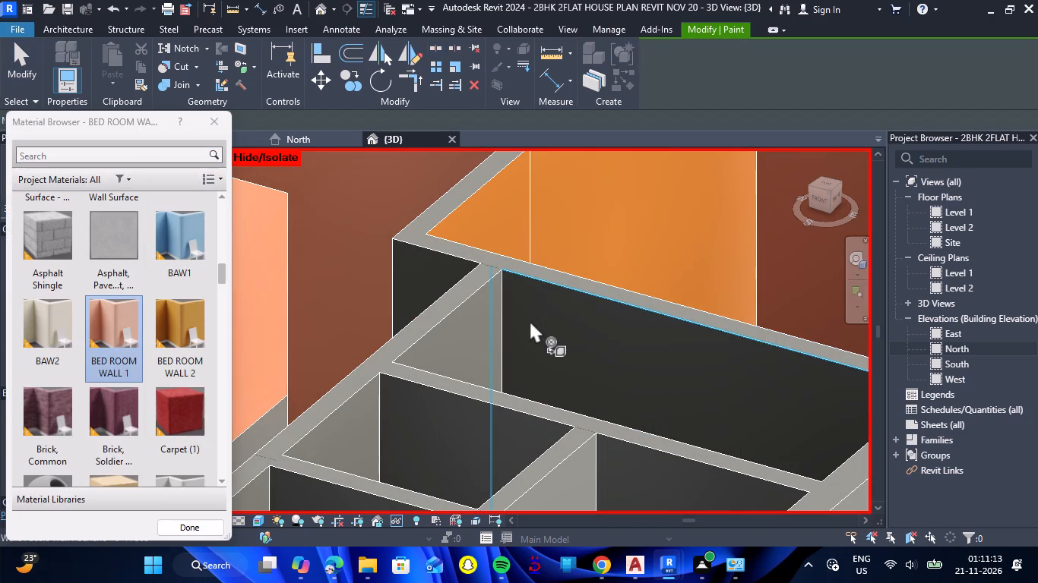
scroll(478, 320, down, 2)
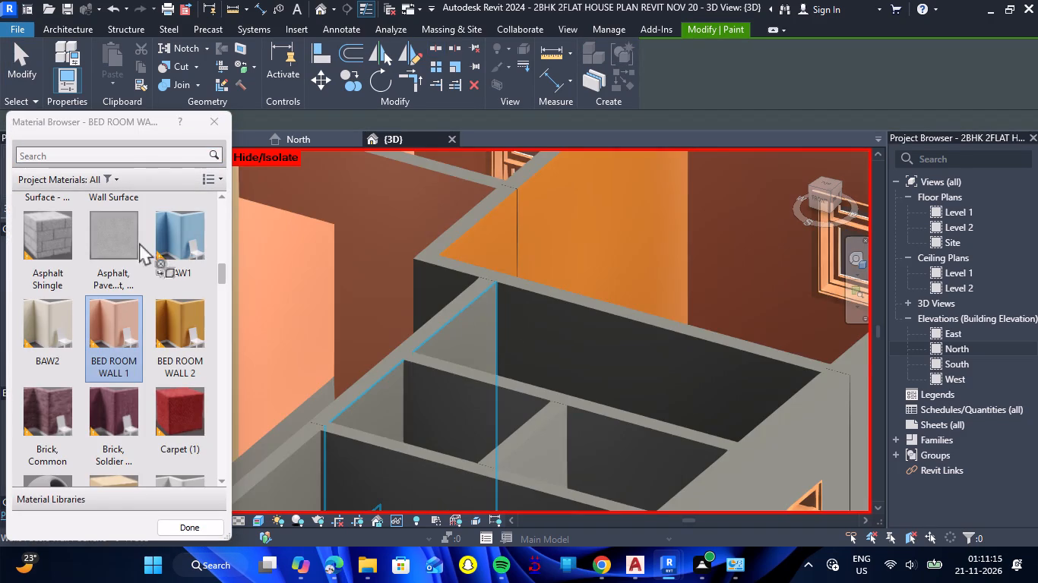
click(191, 252)
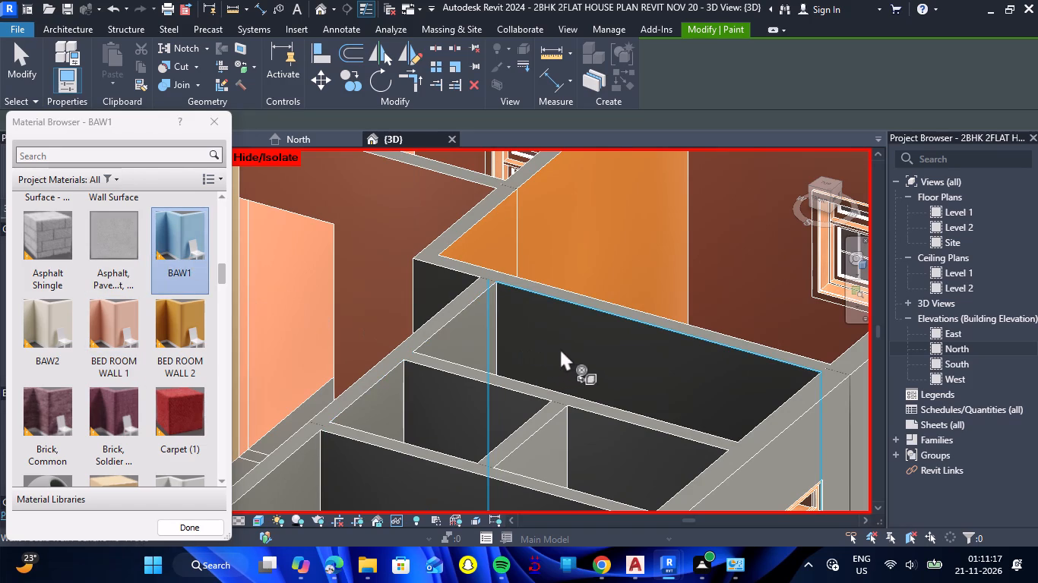
click(560, 348)
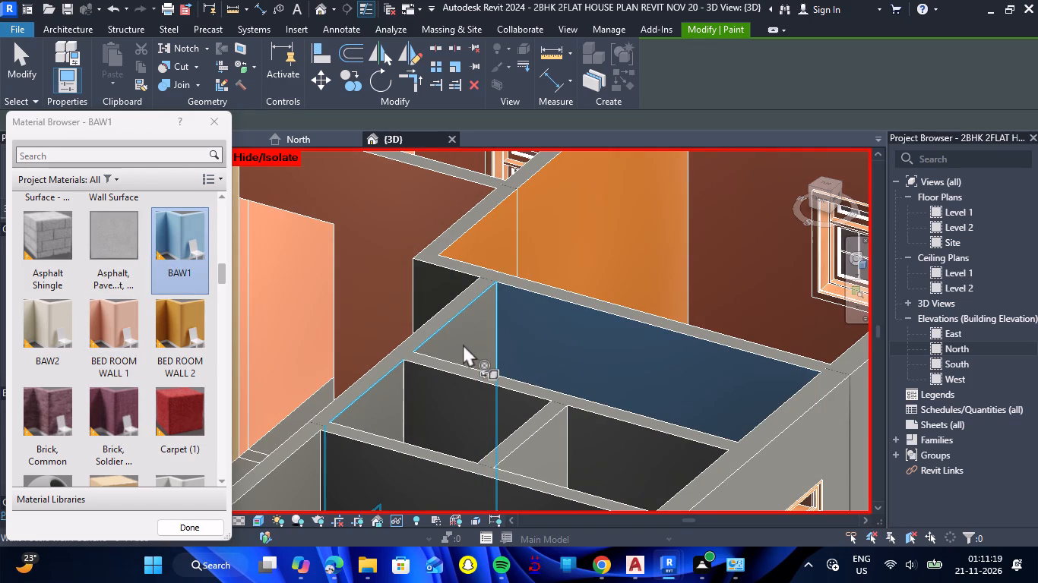
click(463, 344)
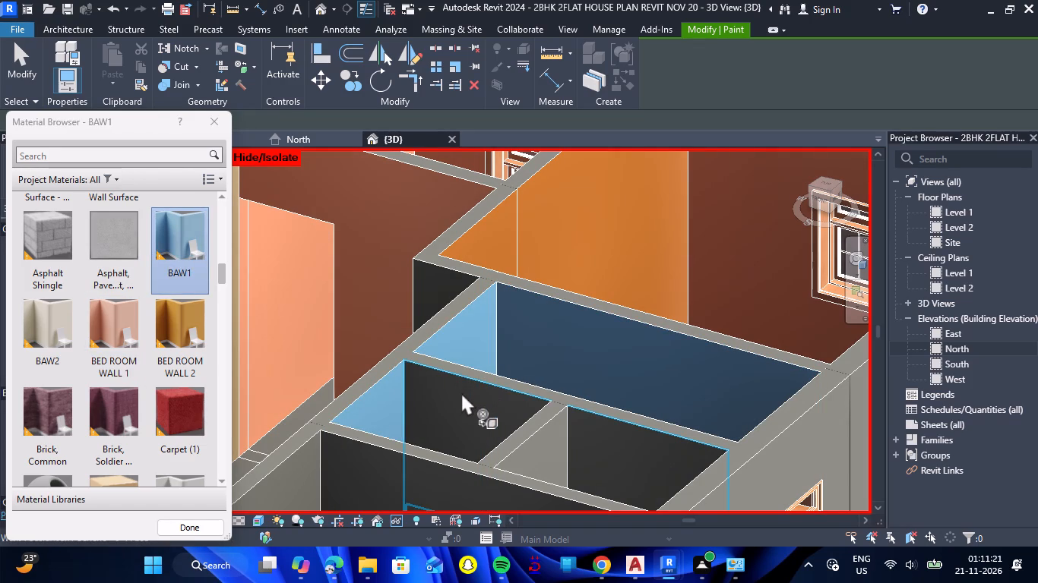
click(461, 392)
click(549, 453)
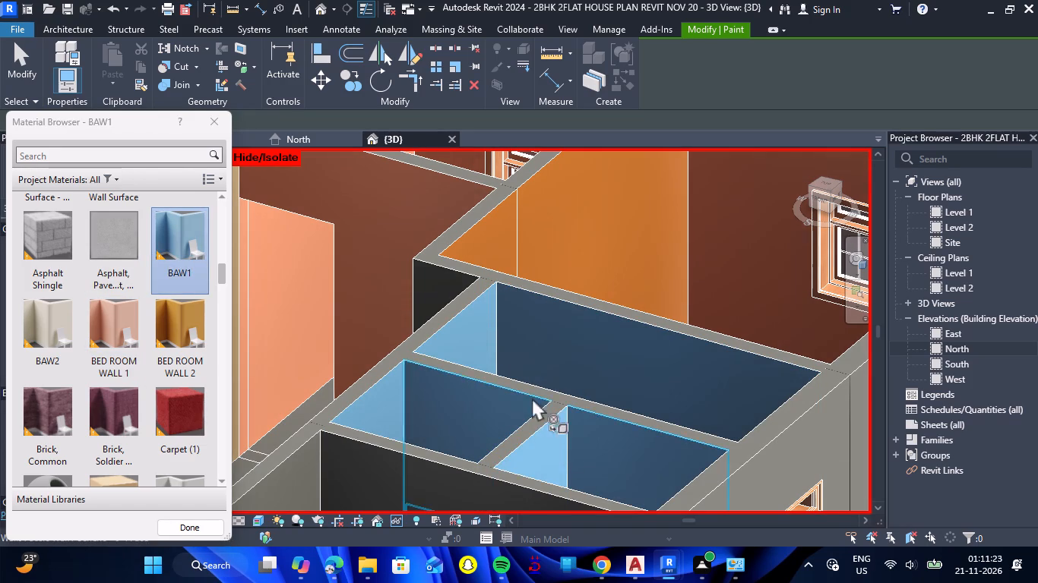
Paint the north-facing wall faces of the eastern flat's large bathroom and two smaller compartments with BAW1.
scroll(521, 358, down, 8)
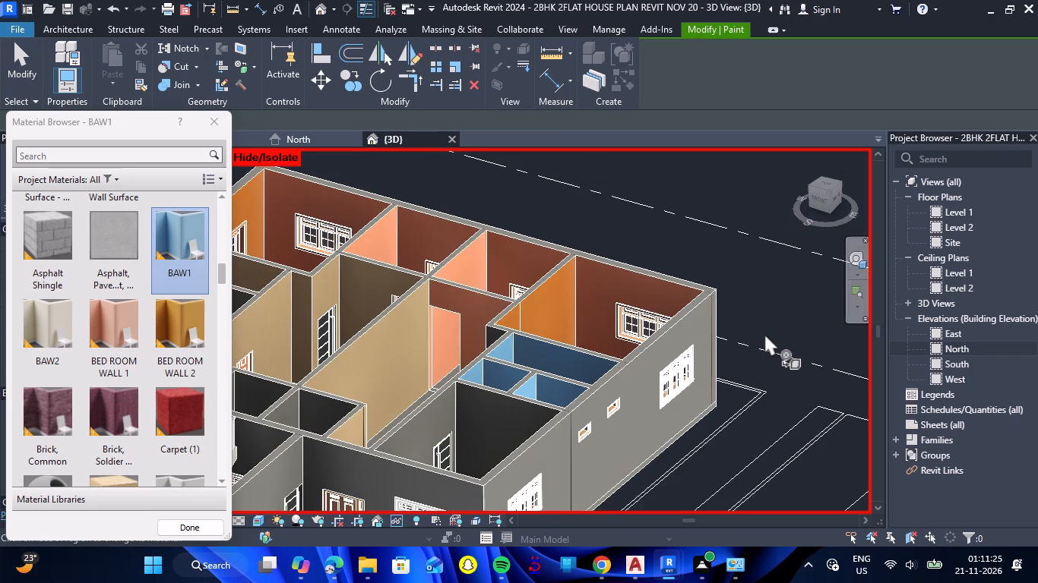
shift+drag(771, 320, 761, 346)
shift+right_drag(771, 320, 761, 346)
shift+drag(761, 346, 535, 384)
shift+right_drag(761, 346, 535, 384)
scroll(541, 322, down, 8)
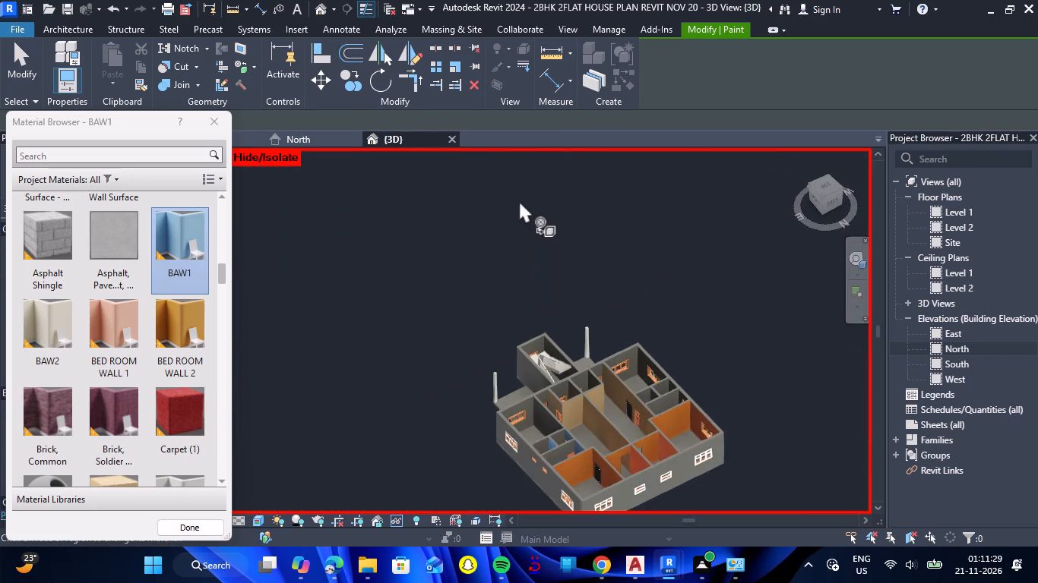
scroll(552, 449, up, 10)
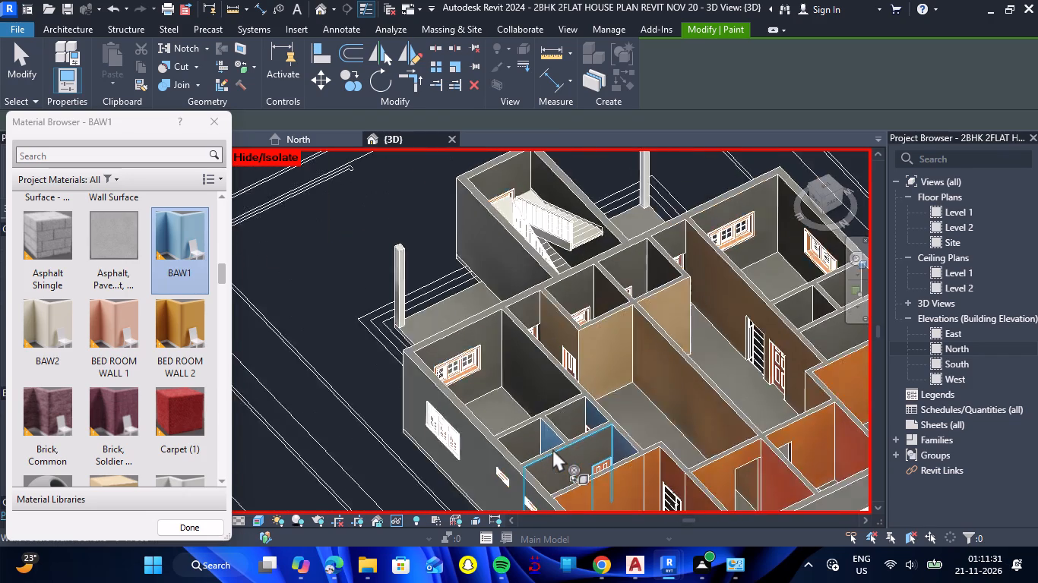
click(568, 464)
click(510, 430)
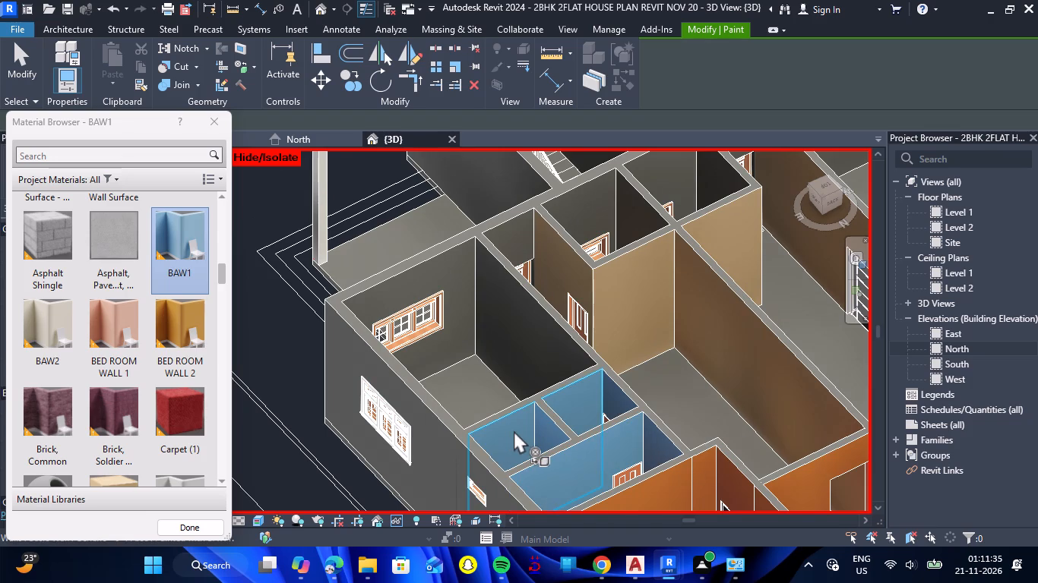
Paint the southeast bedroom's window wall and the long wall on its west side with BED ROOM WALL 1.
click(86, 350)
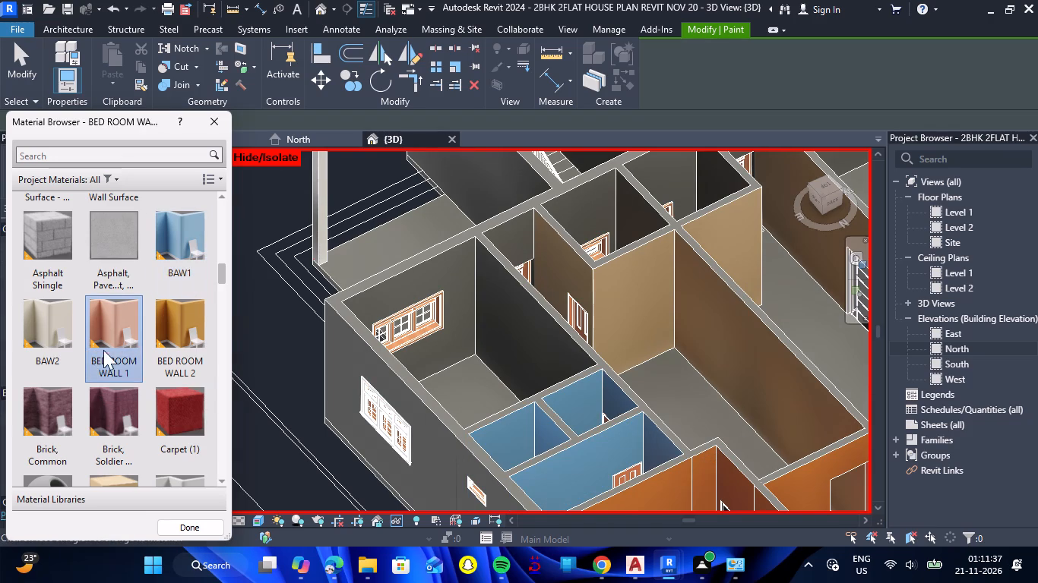
click(461, 287)
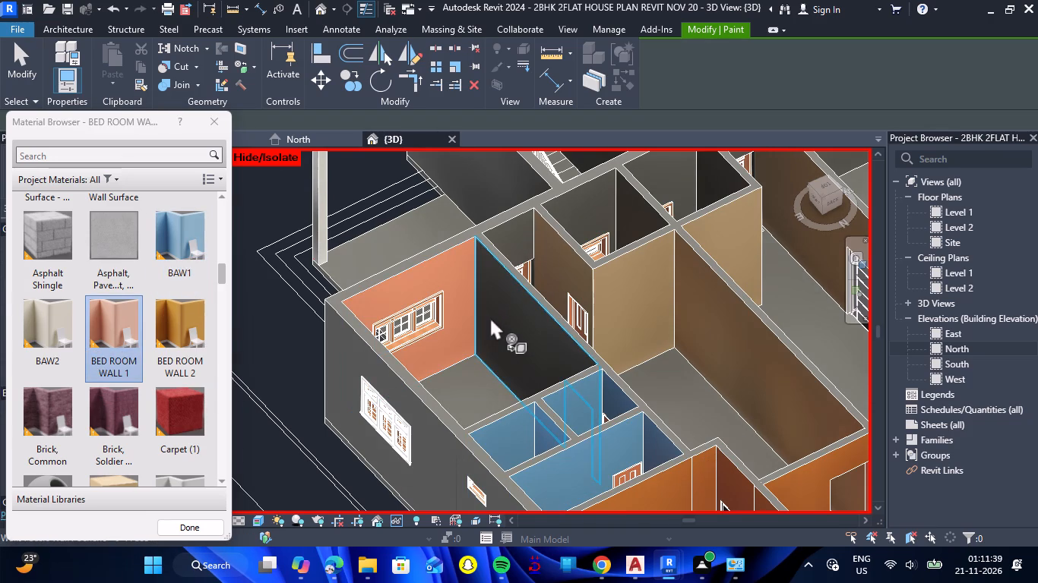
click(490, 317)
Paint the southwest bedroom's south window wall and outer west window wall with BED ROOM WALL 1.
scroll(462, 307, down, 1)
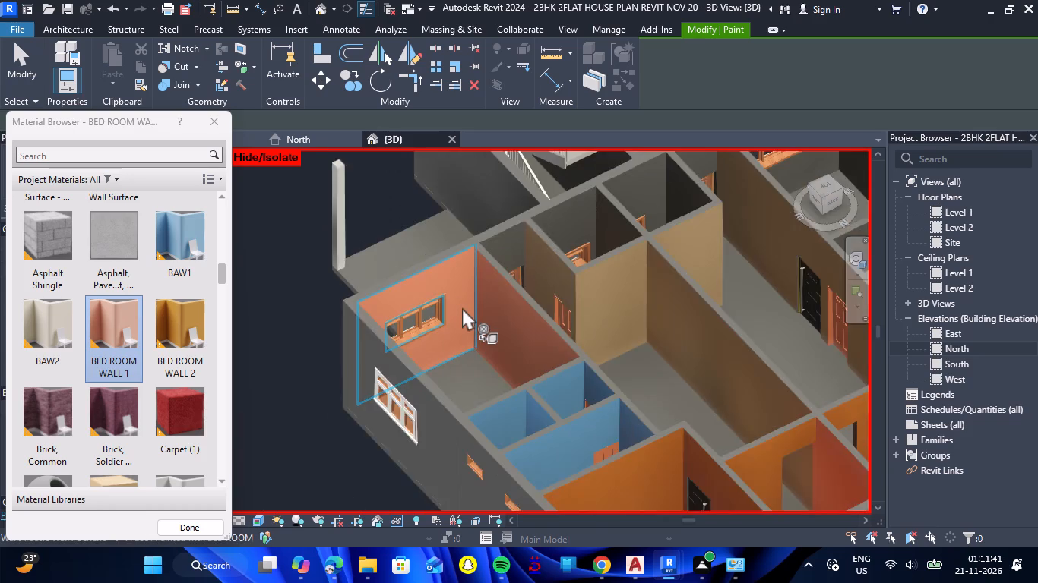
scroll(462, 307, down, 3)
click(187, 316)
scroll(284, 309, down, 3)
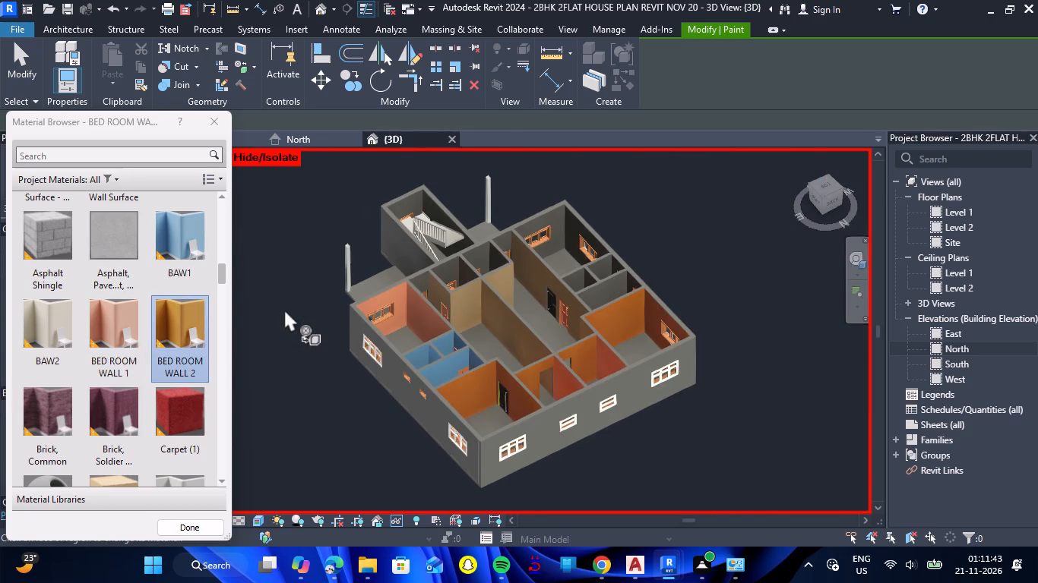
click(139, 344)
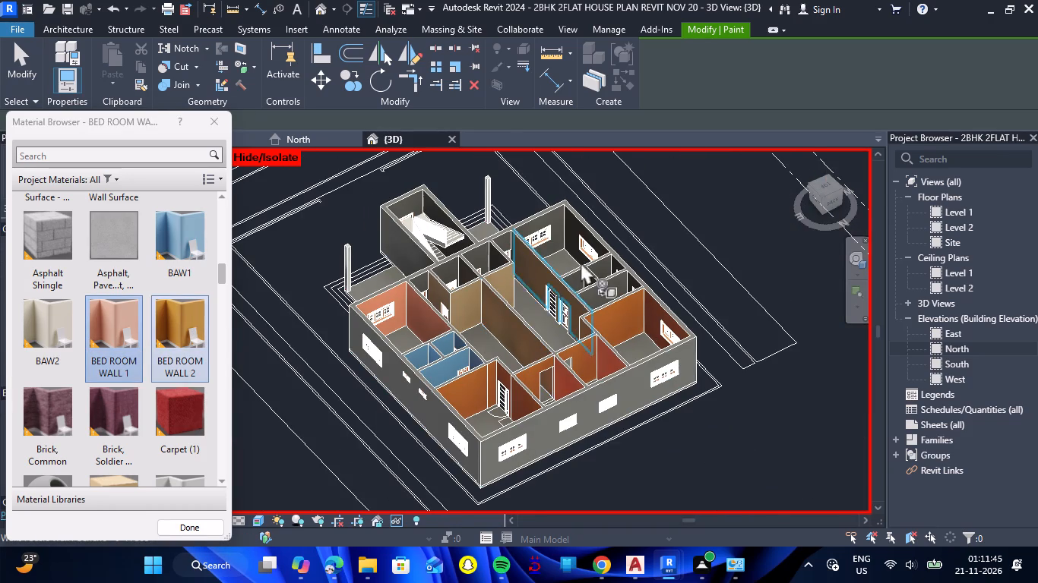
scroll(587, 247, up, 4)
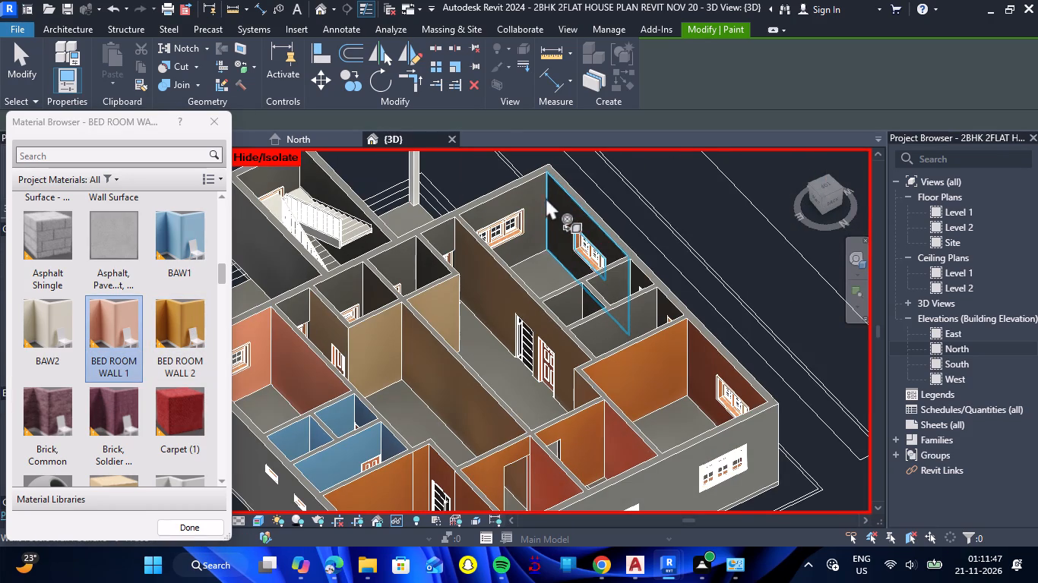
click(536, 197)
click(566, 202)
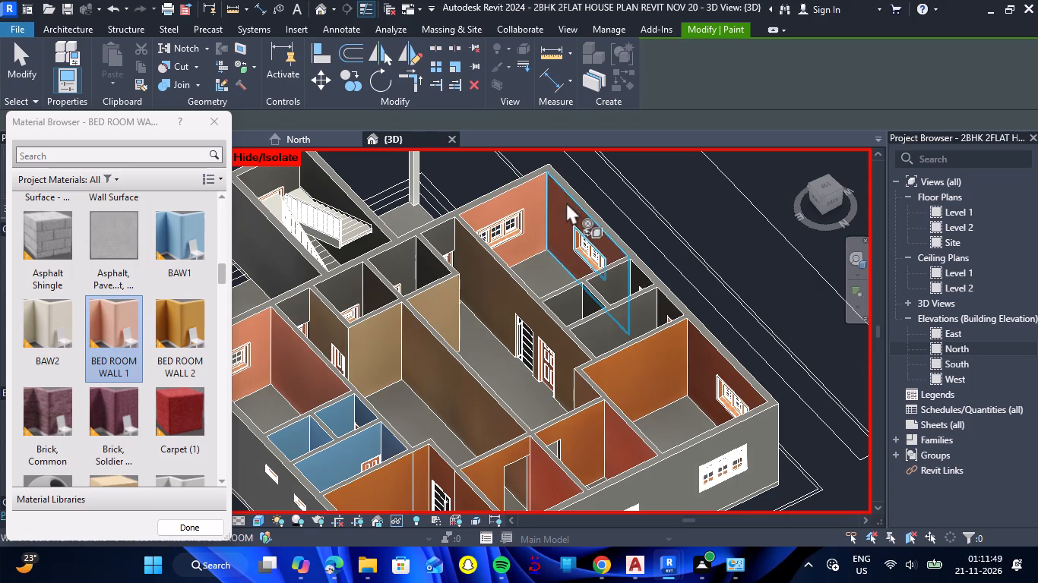
Paint the north- and east-facing faces of the western flat's bathroom block, including the partition and outer wall, with BAW1.
click(192, 261)
click(573, 294)
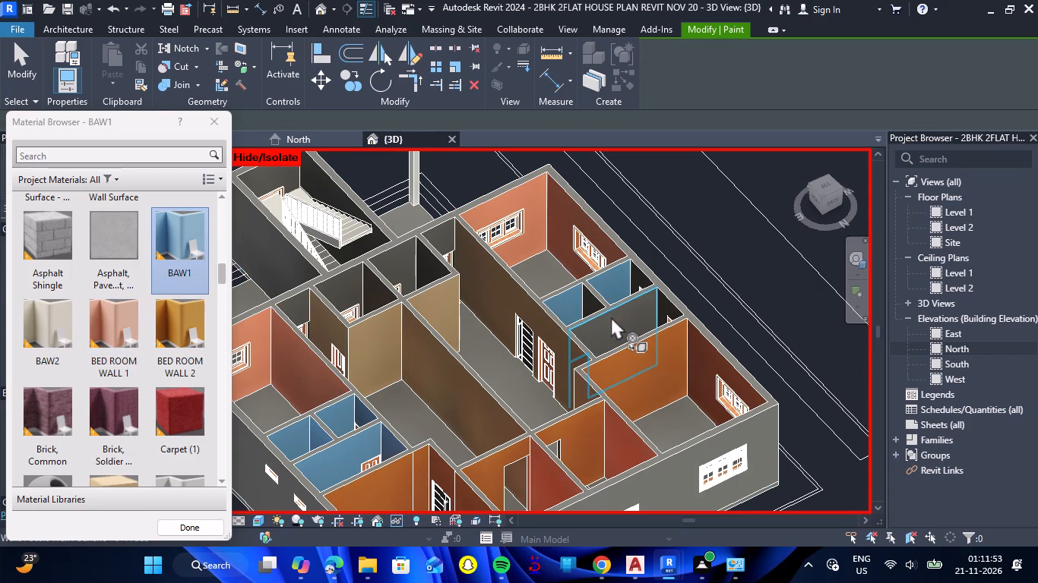
click(612, 317)
scroll(603, 302, up, 4)
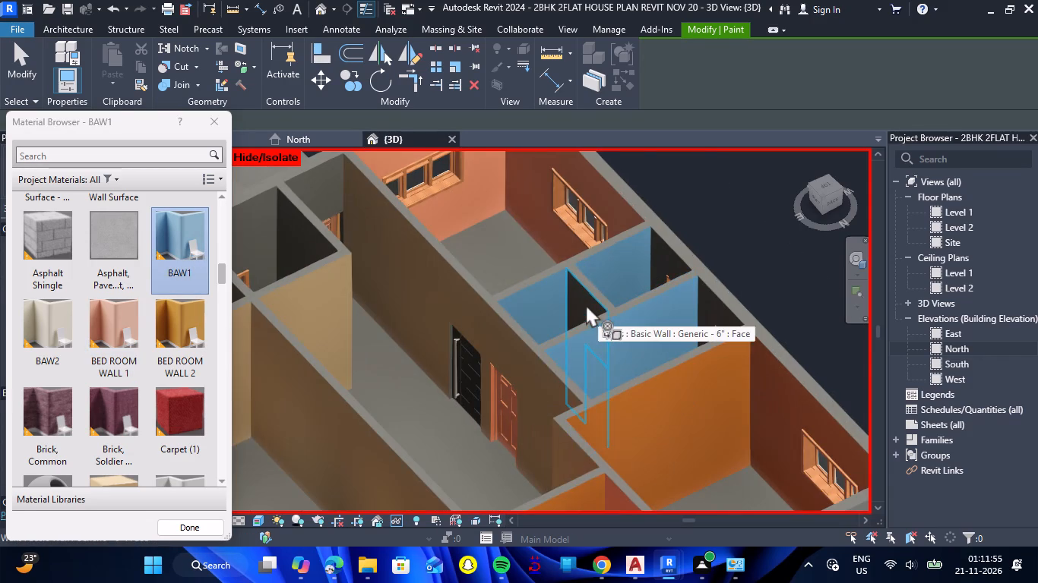
click(586, 304)
click(668, 266)
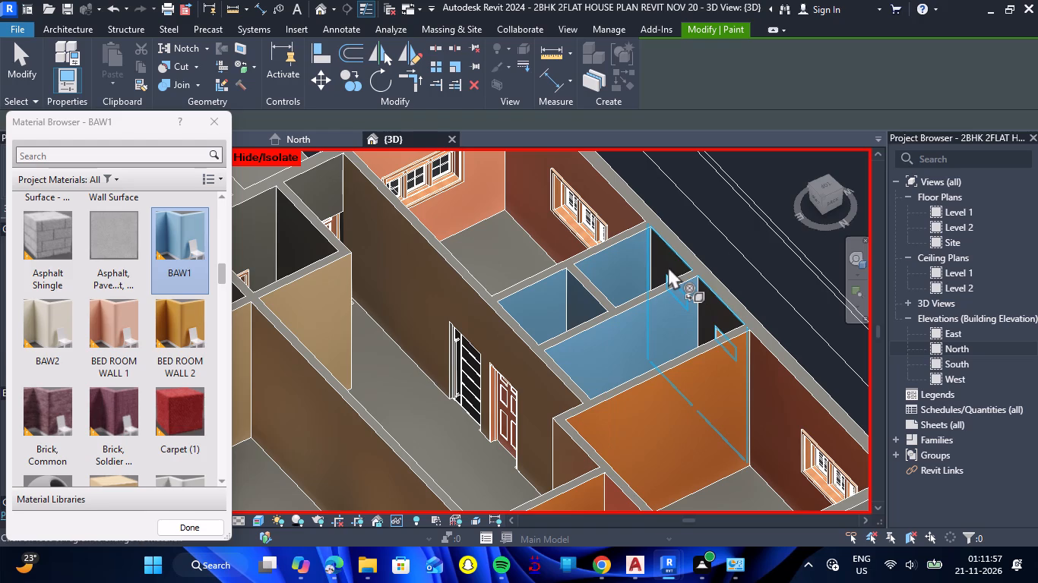
Paint the staircase-side wall of the two small rooms and the western small room's west wall with BAW2.
scroll(670, 265, down, 6)
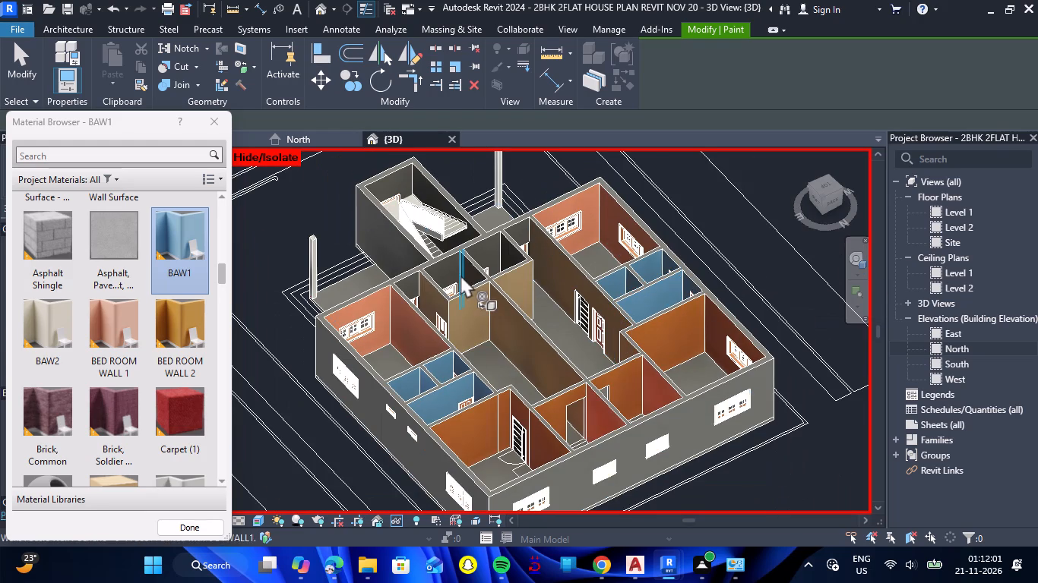
scroll(460, 273, up, 2)
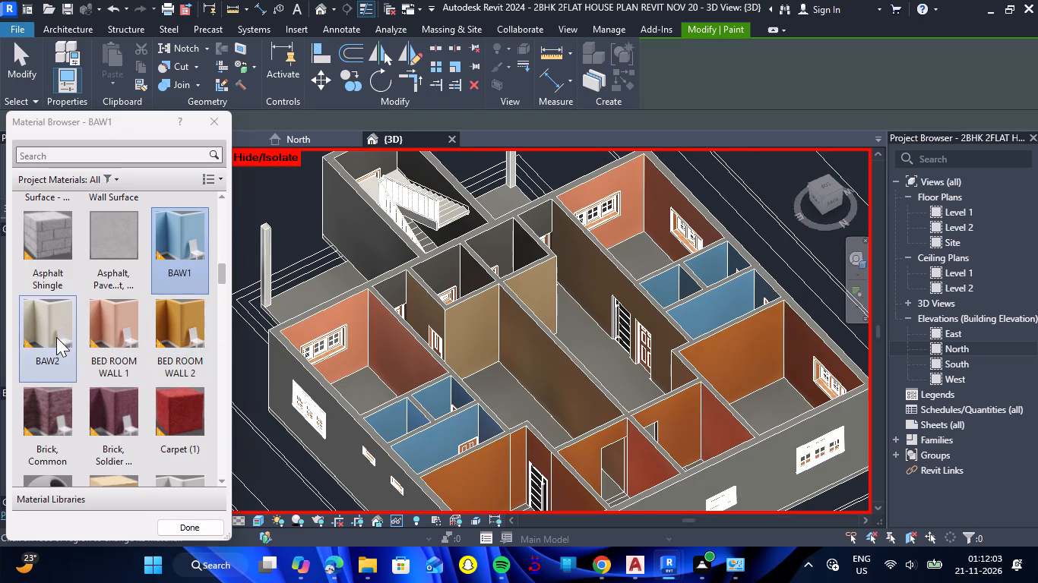
click(56, 337)
scroll(453, 275, up, 4)
click(453, 275)
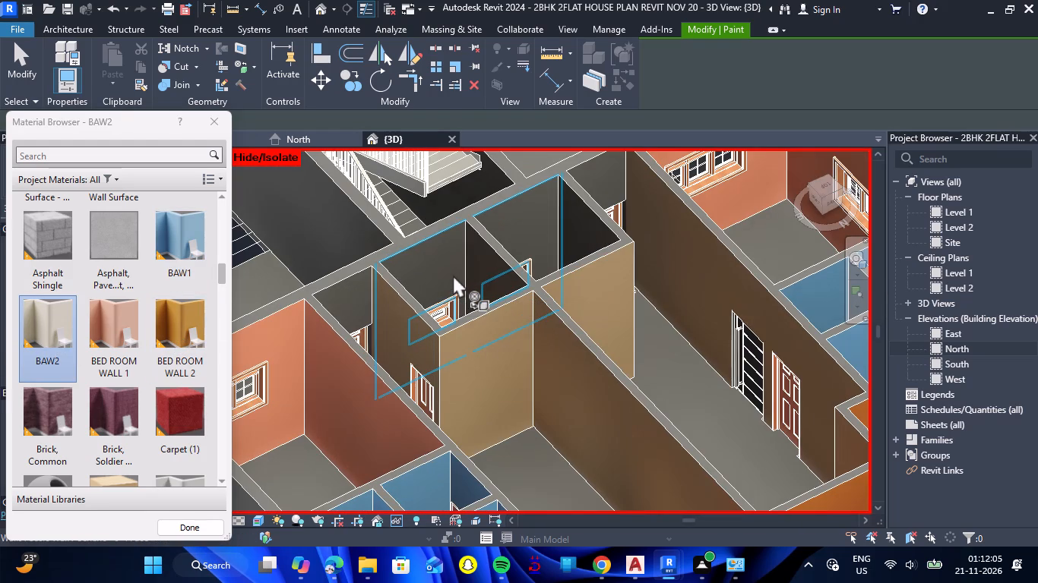
click(586, 228)
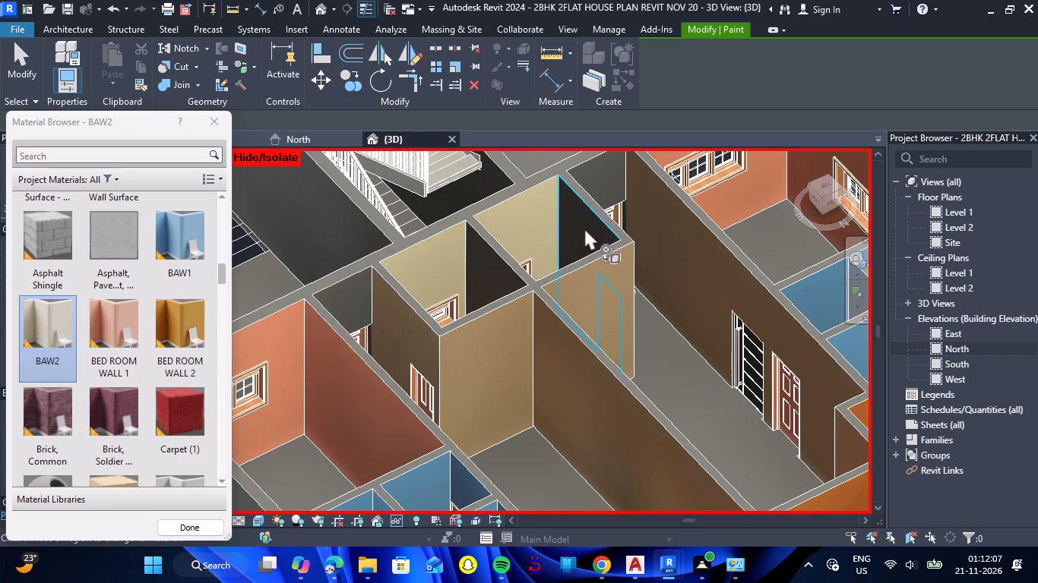
Paint the west-facing faces of the two small staircase-side rooms' east wall and dividing partition with BAW1.
click(191, 270)
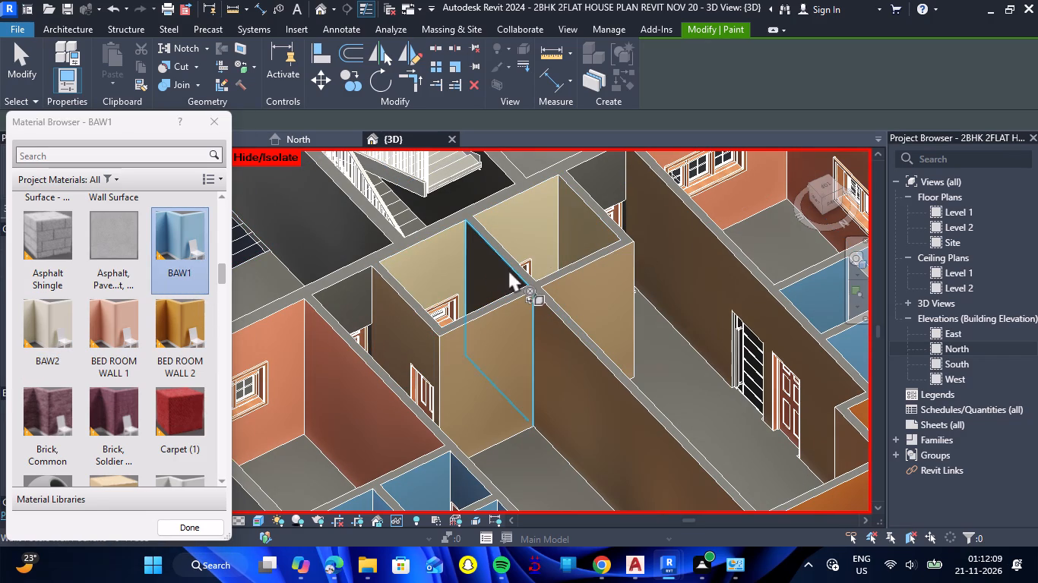
scroll(508, 269, down, 6)
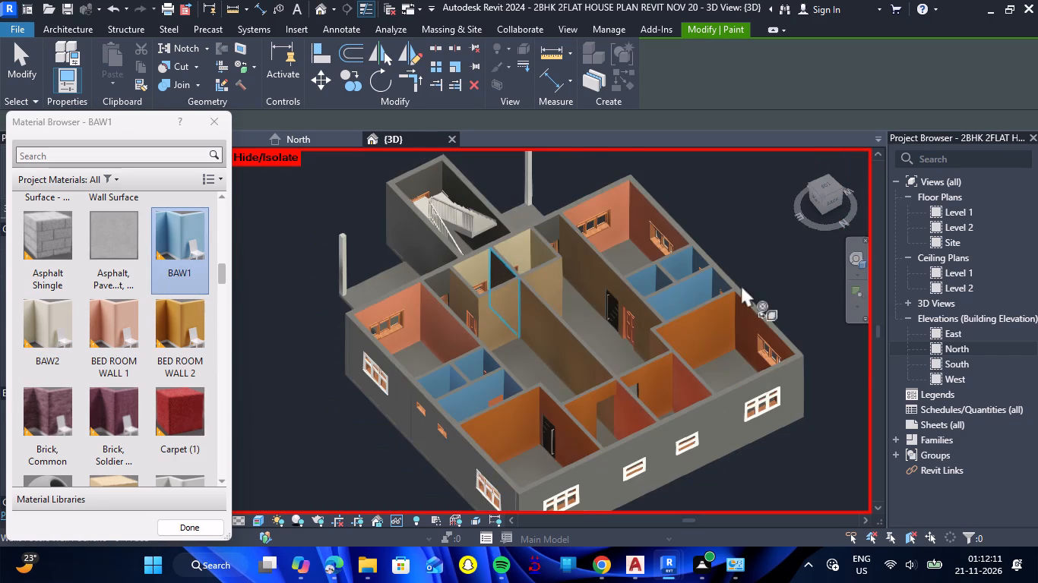
scroll(718, 310, down, 3)
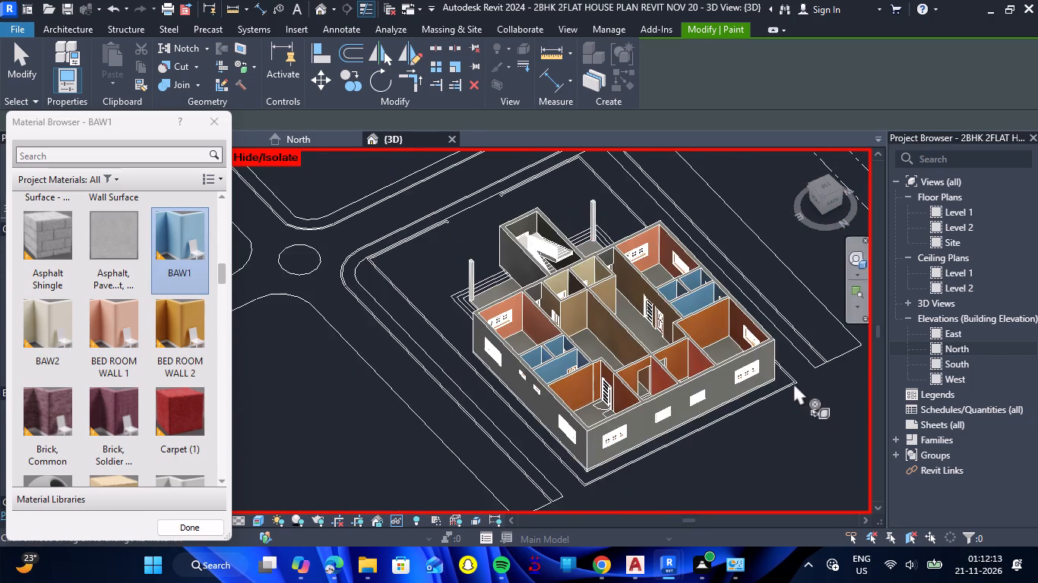
shift+drag(793, 383, 579, 434)
shift+right_drag(793, 383, 579, 434)
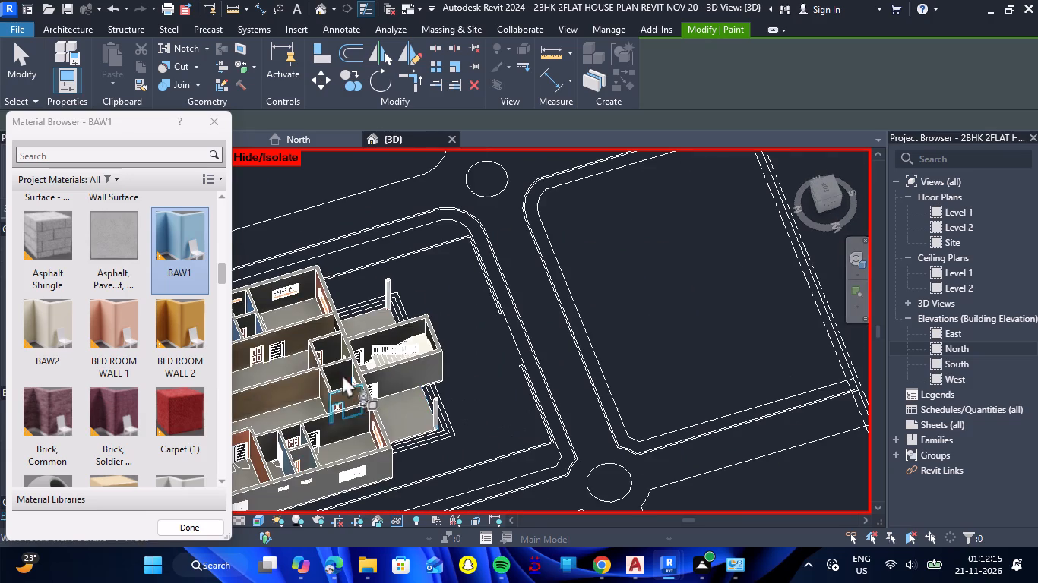
scroll(314, 354, up, 6)
click(348, 338)
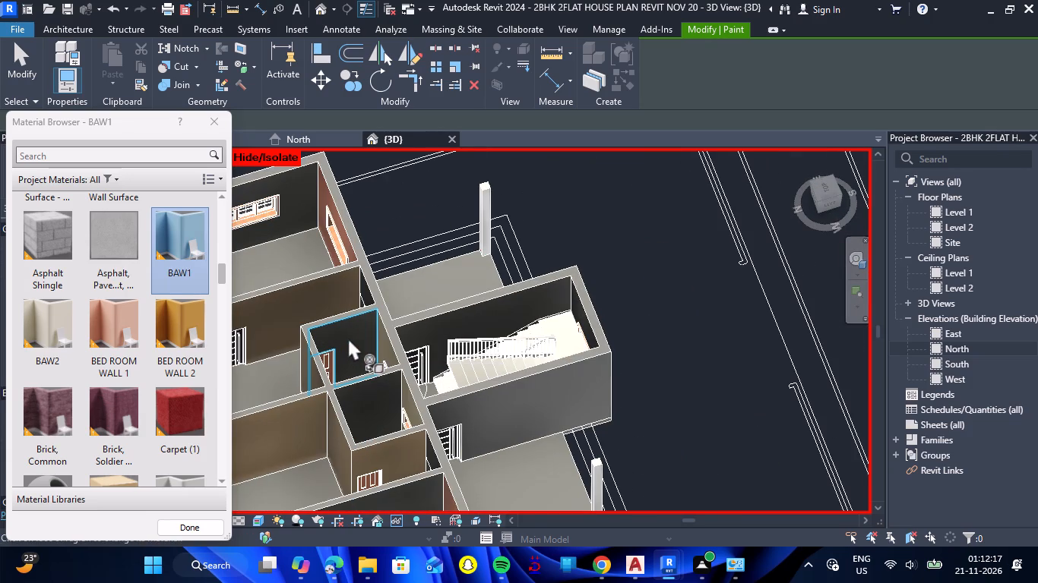
click(376, 392)
scroll(376, 392, down, 3)
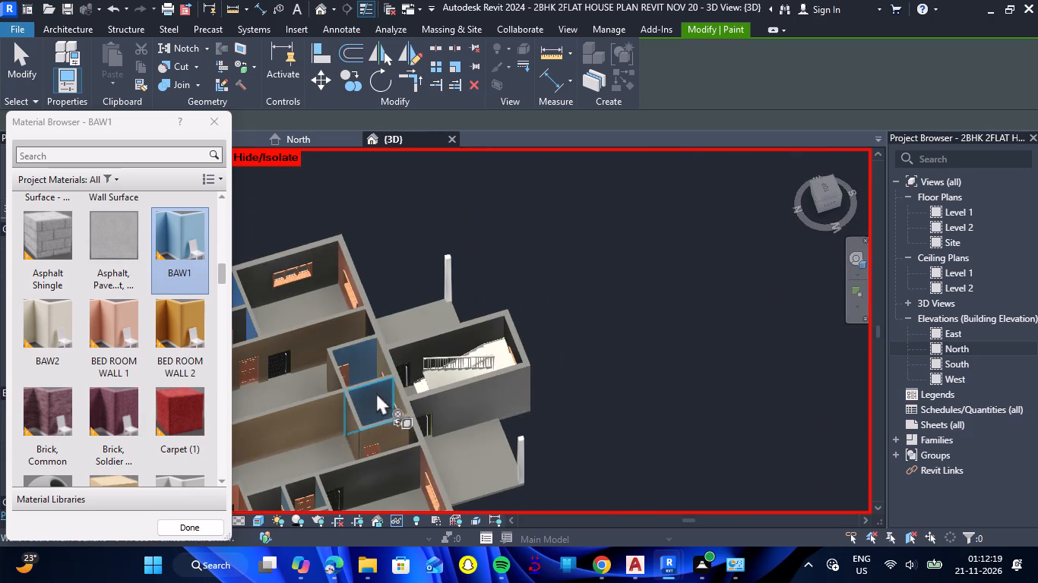
scroll(330, 314, up, 2)
scroll(309, 294, down, 2)
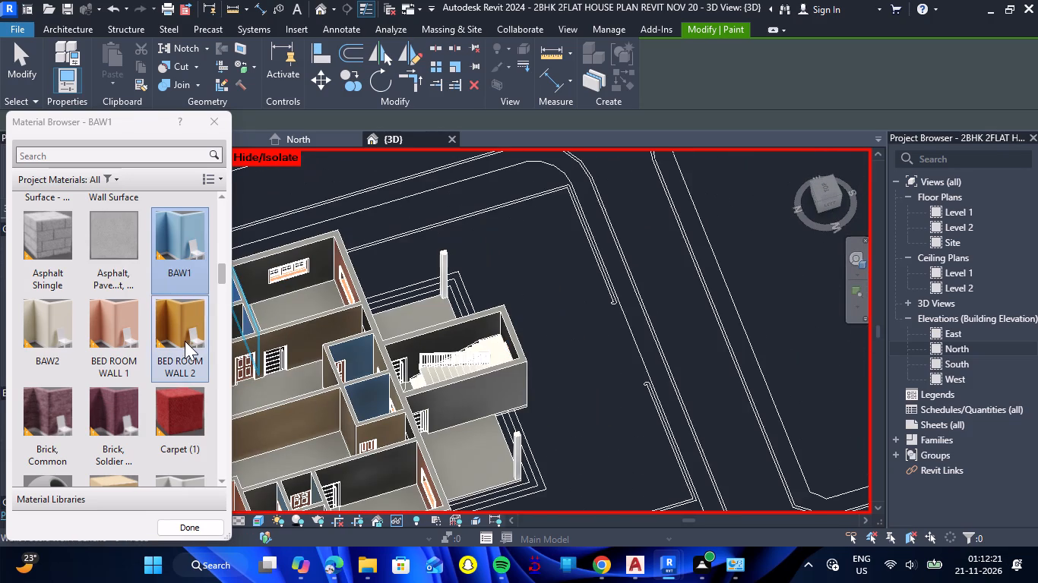
Paint the southeast bedroom's east window wall with BED ROOM WALL 2.
click(184, 341)
click(271, 284)
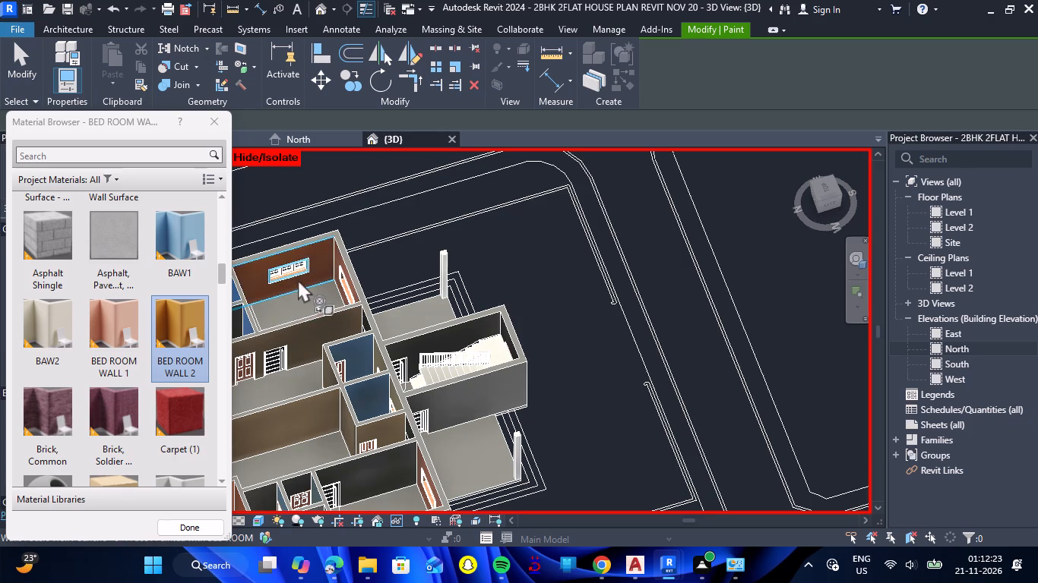
scroll(299, 276, up, 7)
scroll(381, 240, up, 6)
scroll(464, 268, down, 6)
scroll(596, 271, down, 5)
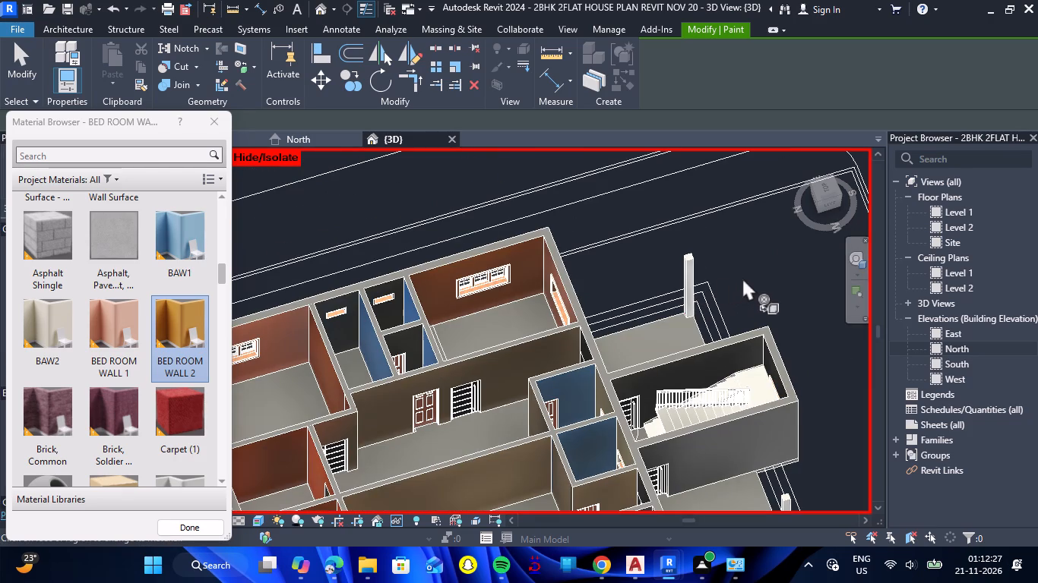
Paint the north walls of the southeast and southwest bedrooms, on their bathroom sides, with BED ROOM WALL 2.
shift+drag(750, 275, 553, 292)
shift+right_drag(750, 275, 553, 292)
scroll(565, 290, down, 3)
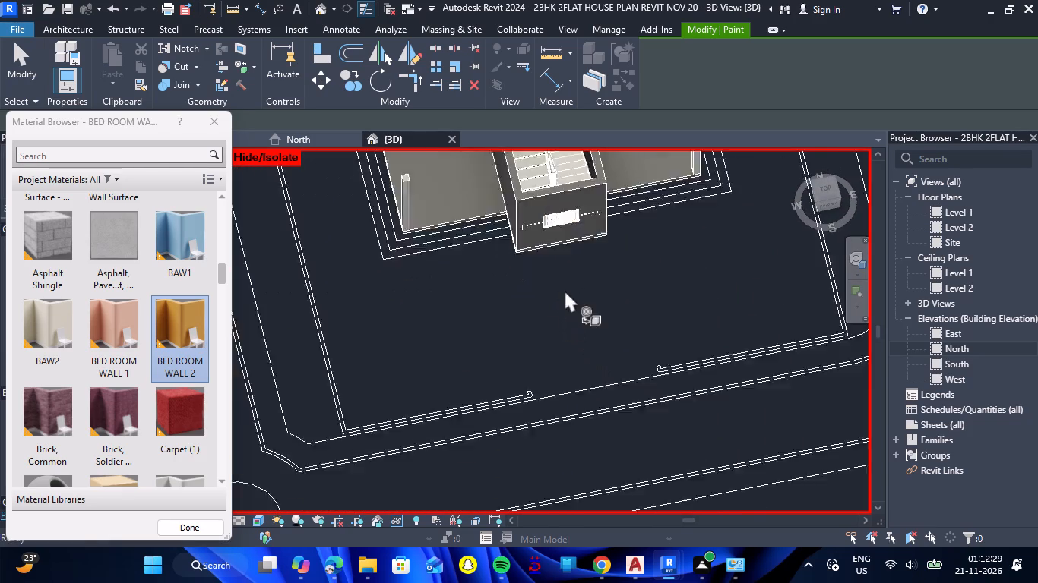
scroll(565, 290, down, 4)
scroll(640, 224, down, 3)
scroll(654, 147, up, 4)
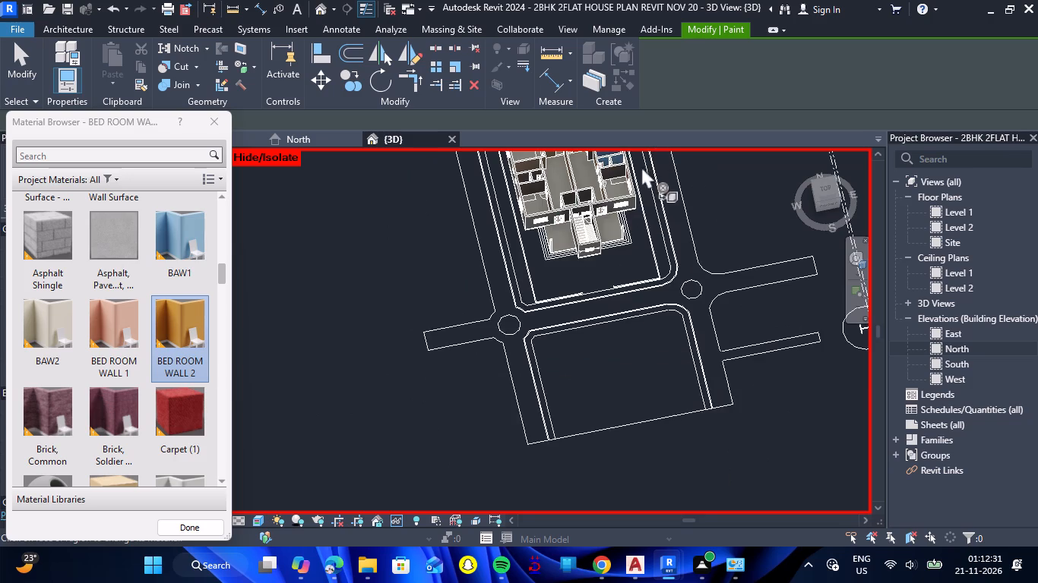
scroll(638, 166, up, 11)
click(566, 188)
scroll(566, 188, up, 1)
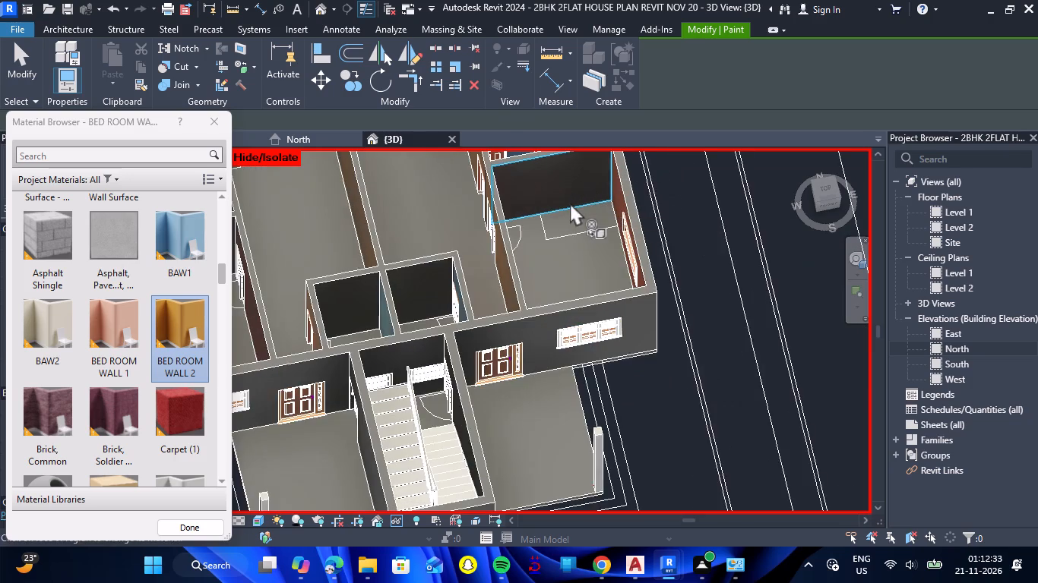
scroll(566, 207, down, 6)
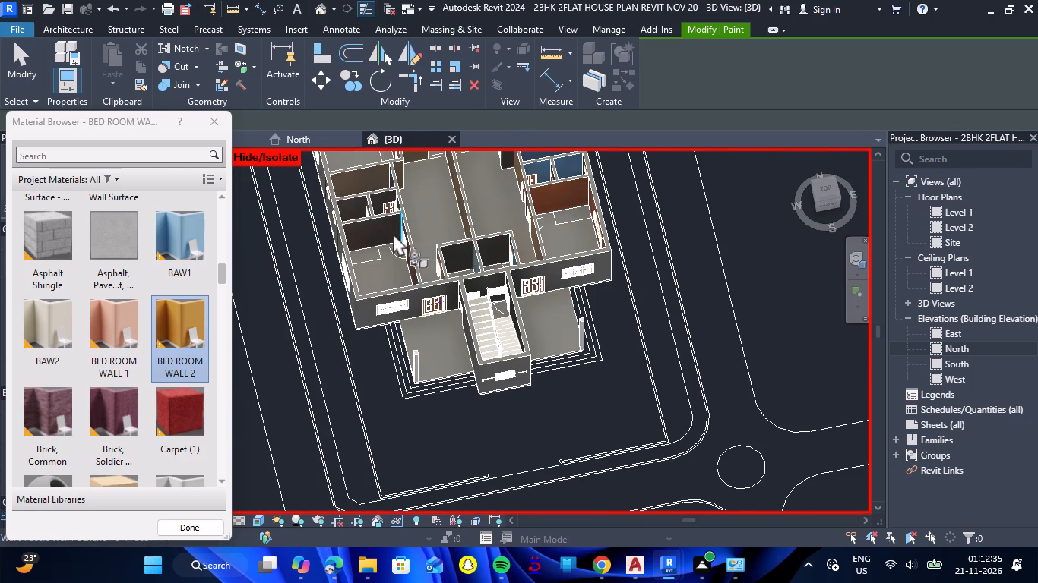
click(376, 235)
scroll(359, 211, up, 7)
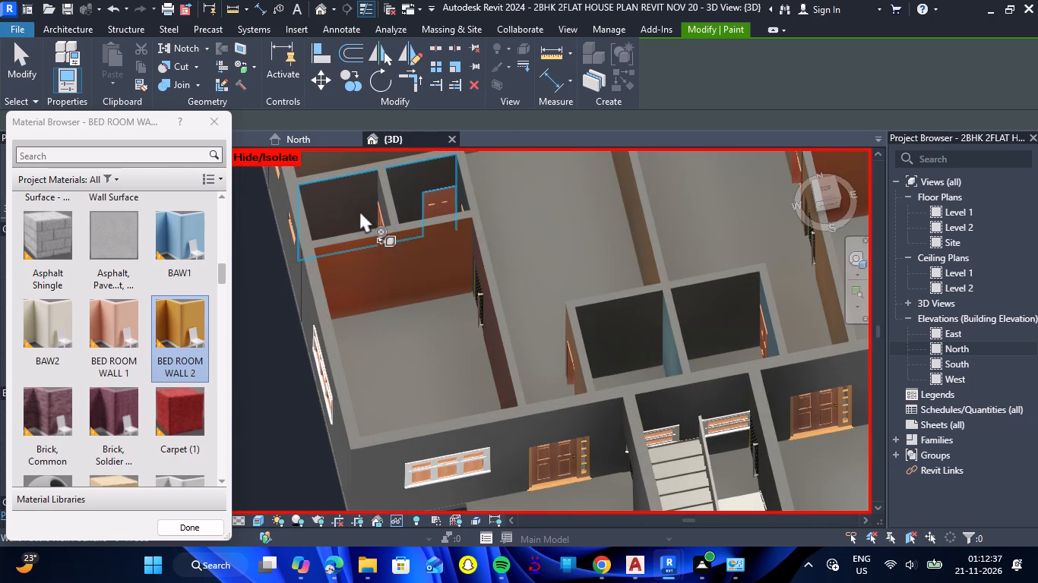
Paint the south-facing wall face across the western flat's two small bathroom compartments with BAW1.
scroll(359, 211, down, 5)
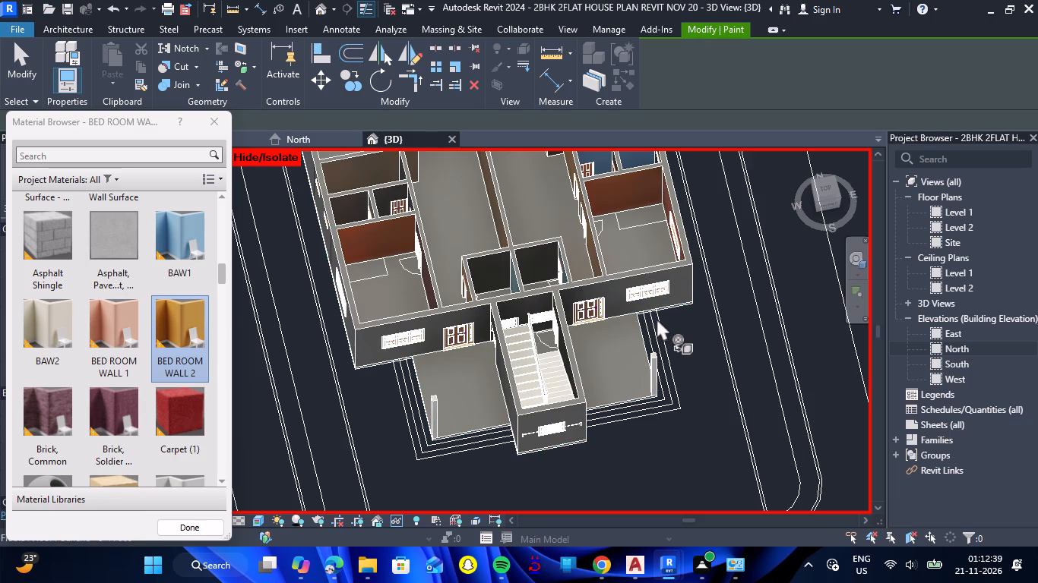
shift+drag(681, 335, 682, 197)
shift+right_drag(681, 335, 682, 197)
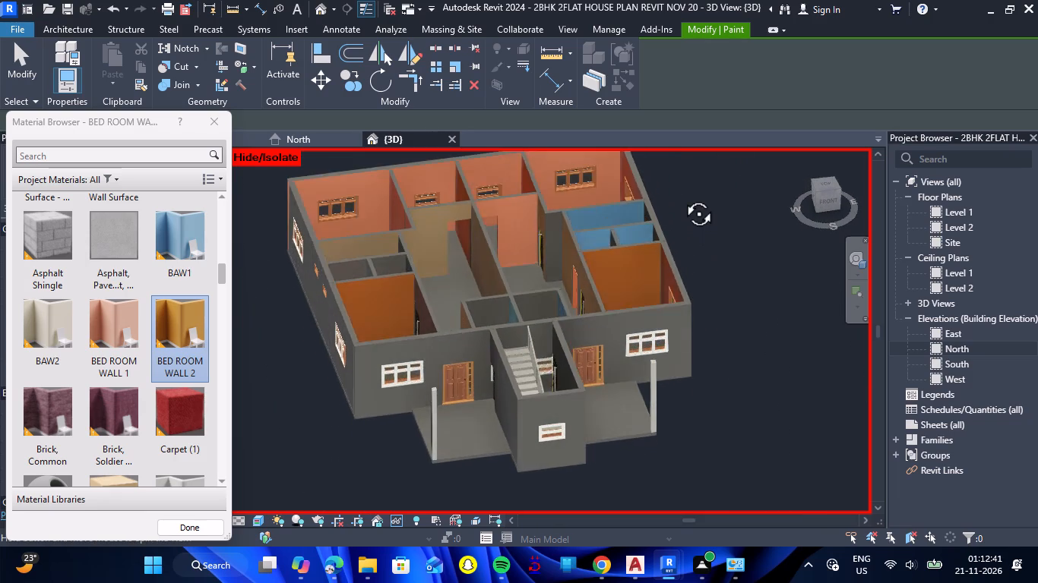
shift+drag(682, 197, 682, 195)
shift+right_drag(682, 197, 682, 195)
scroll(410, 248, up, 4)
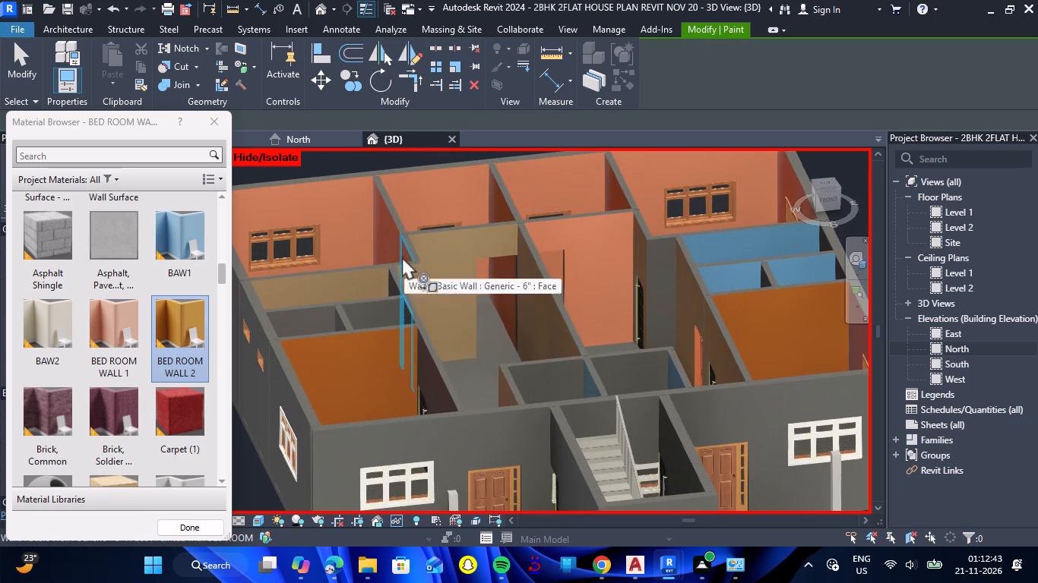
scroll(348, 338, up, 3)
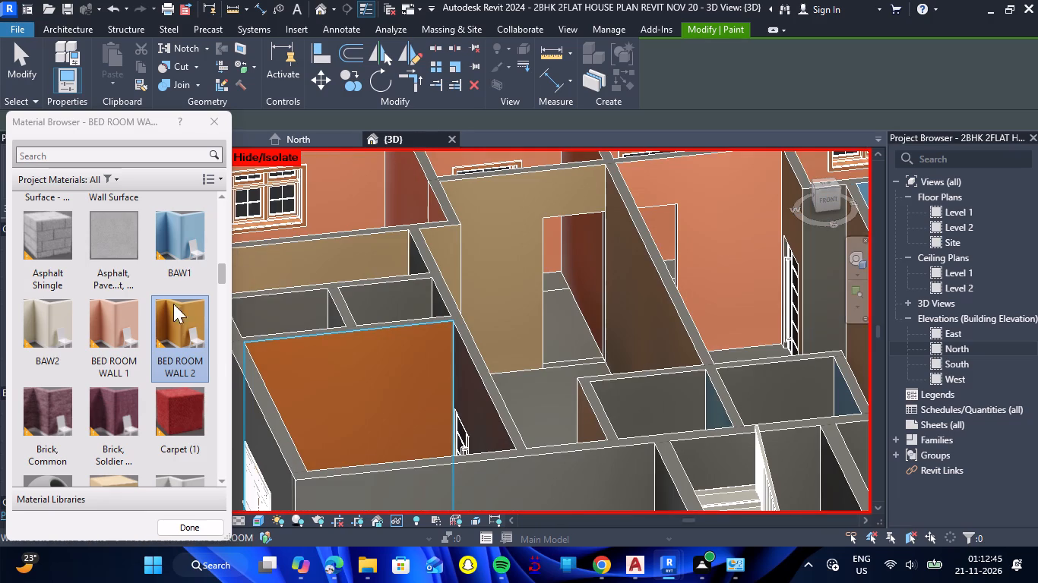
click(184, 272)
click(263, 305)
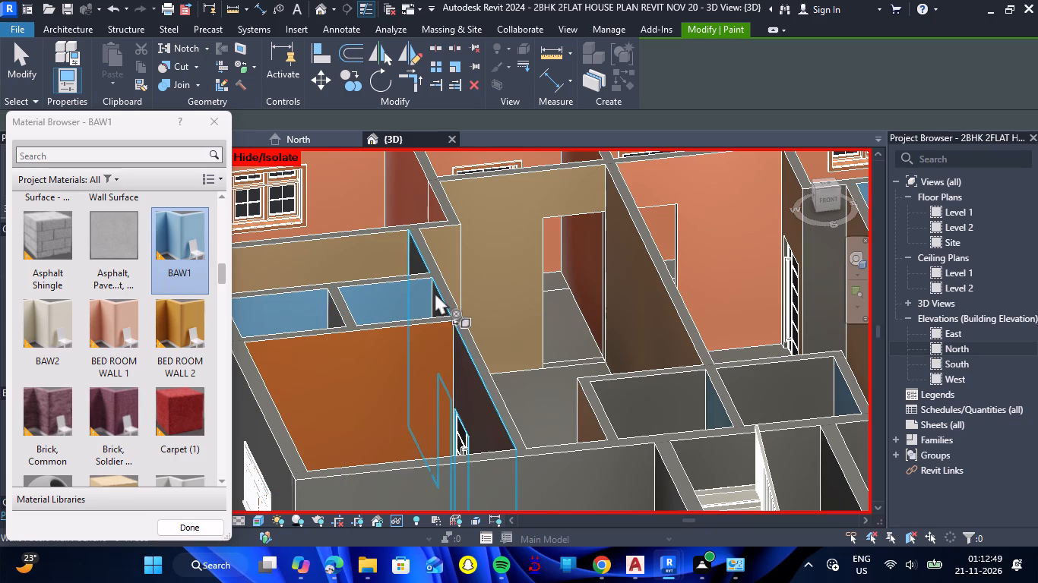
Split the western flat's long inner wall where the partition between the bathrooms and the southwest bedroom meets it.
scroll(436, 280, down, 7)
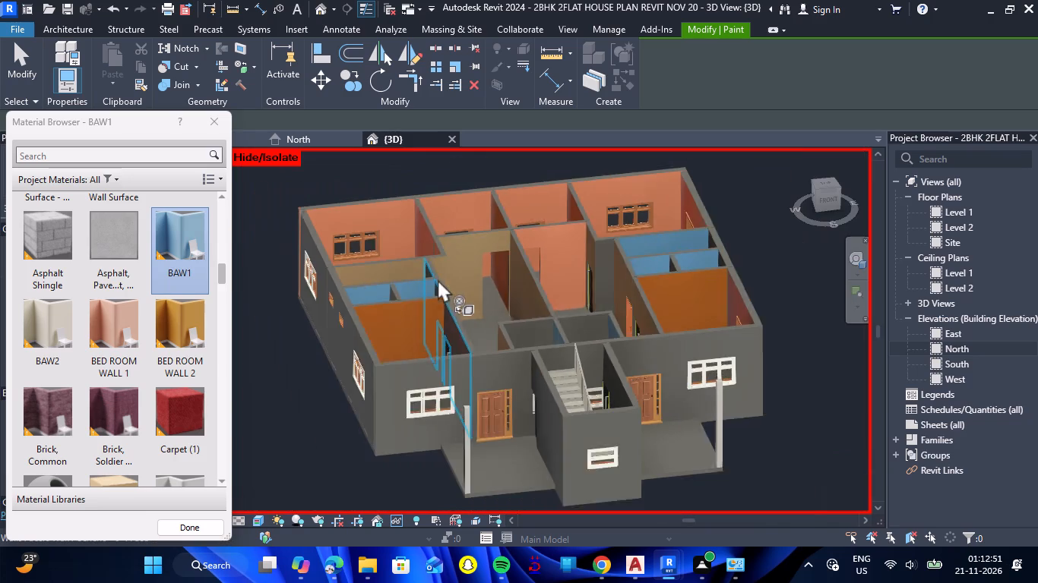
shift+drag(304, 367, 330, 373)
shift+right_drag(304, 367, 330, 373)
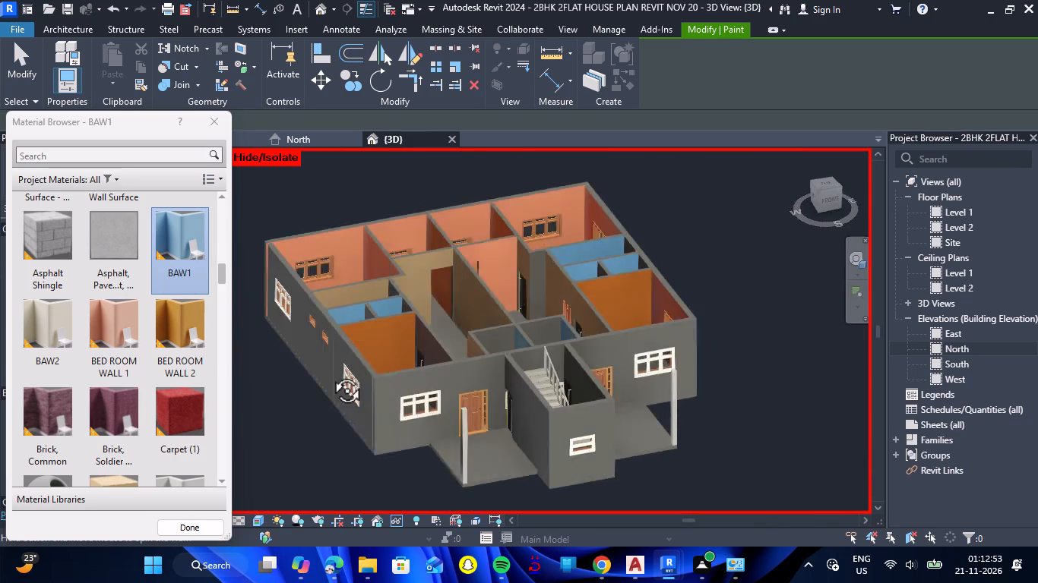
shift+drag(330, 373, 414, 386)
shift+right_drag(330, 373, 414, 386)
scroll(514, 329, down, 4)
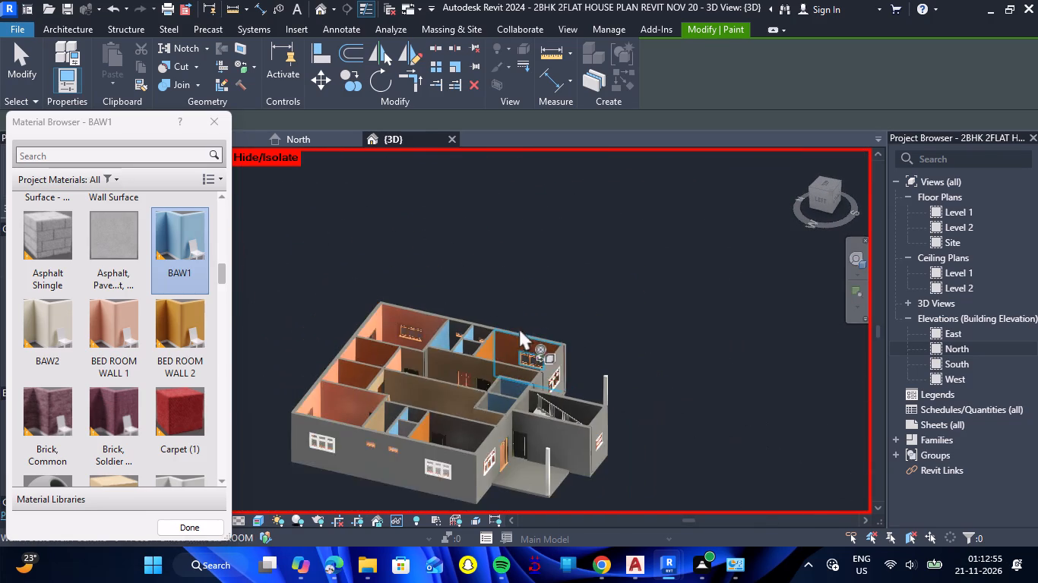
scroll(417, 395, up, 9)
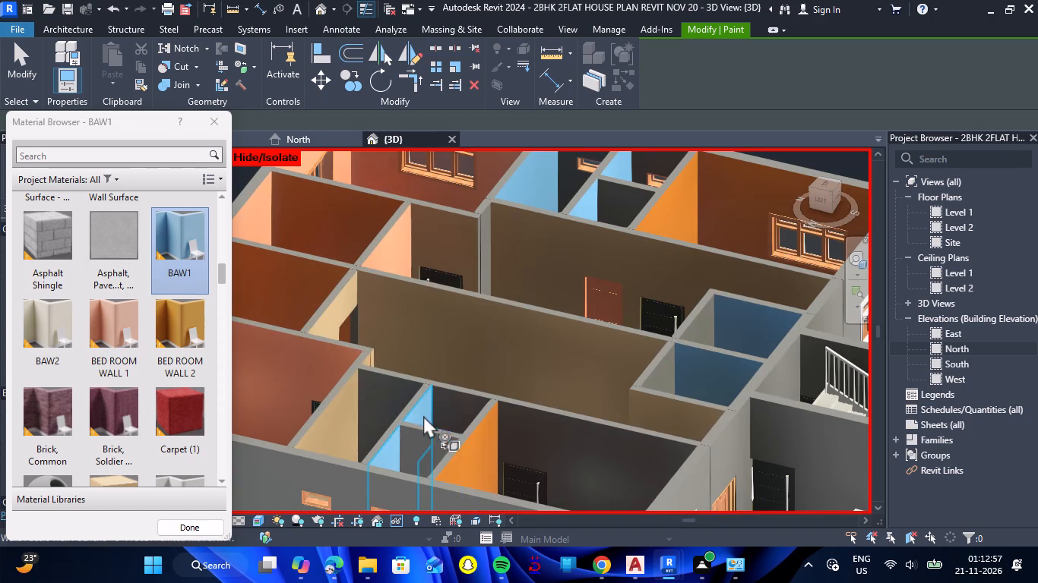
click(441, 50)
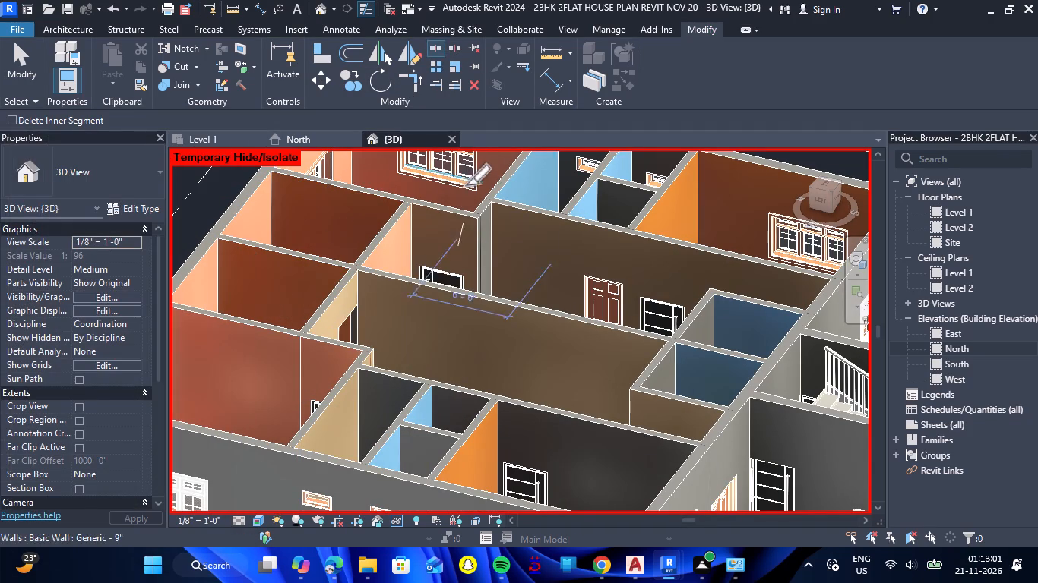
scroll(496, 386, up, 6)
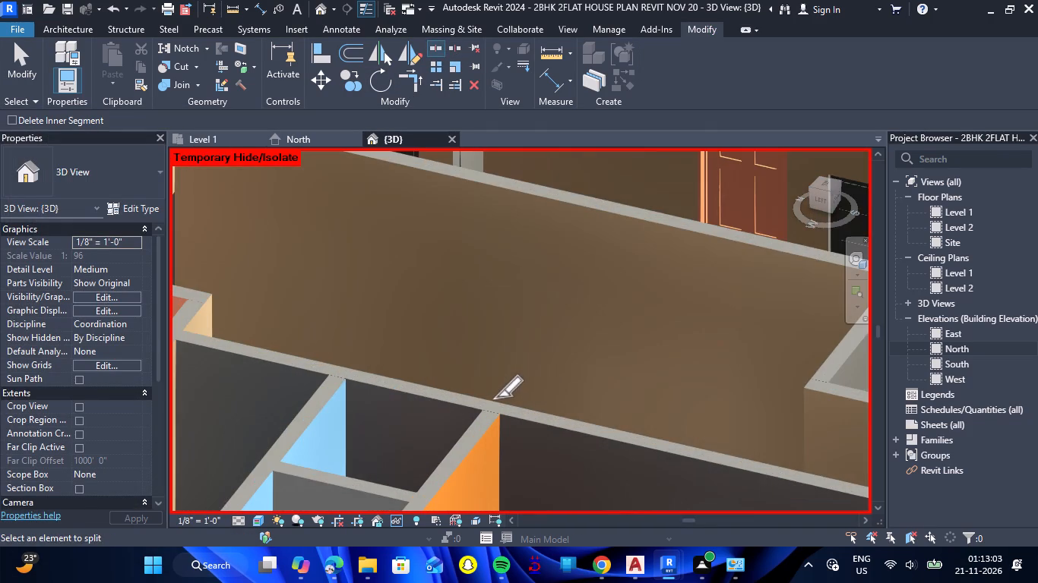
click(498, 401)
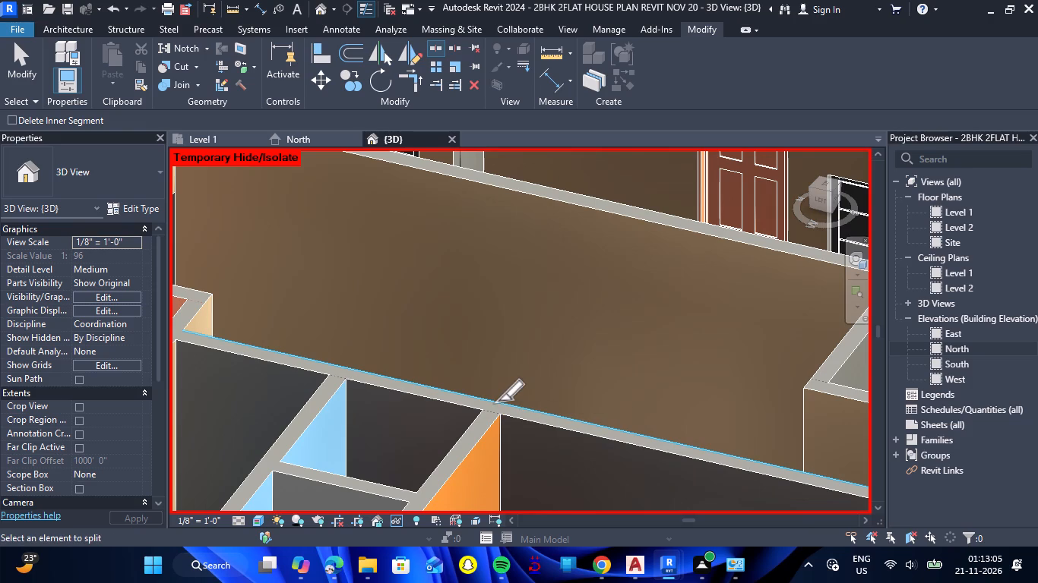
key(Escape)
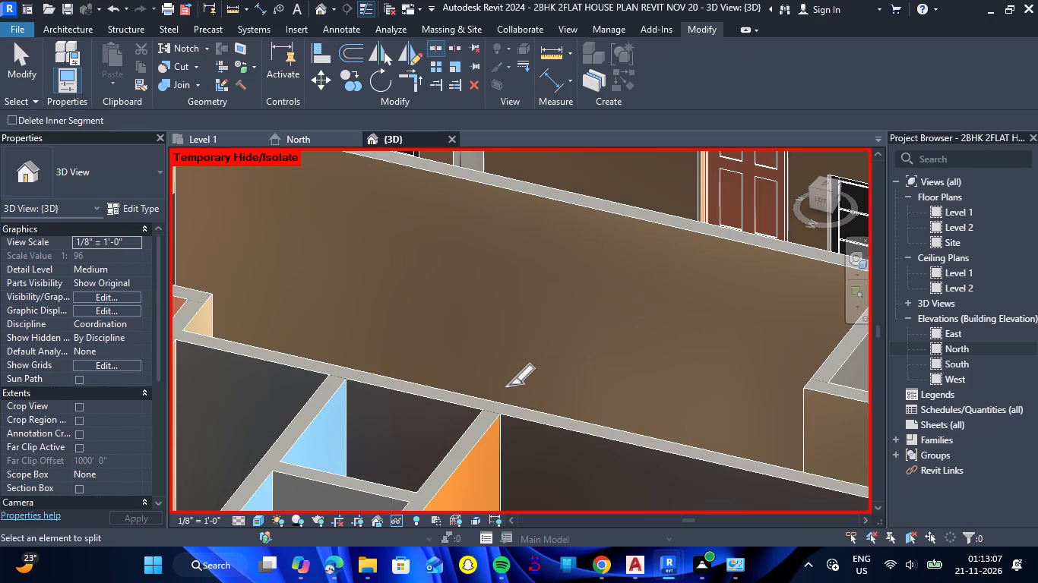
key(Escape)
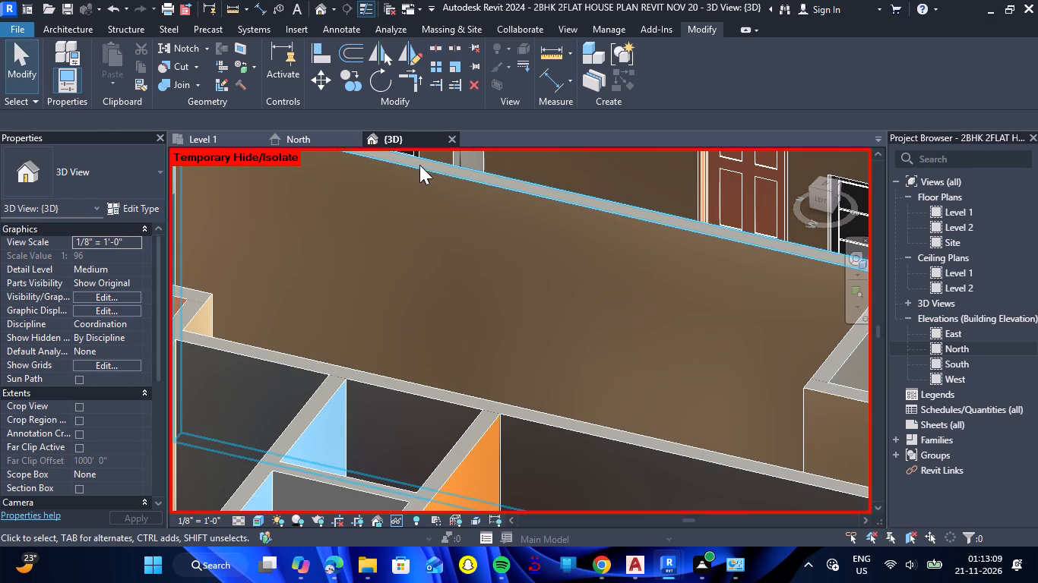
Paint the bathroom side of the western flat's separated inner wall segment with BAW1.
text(PT)
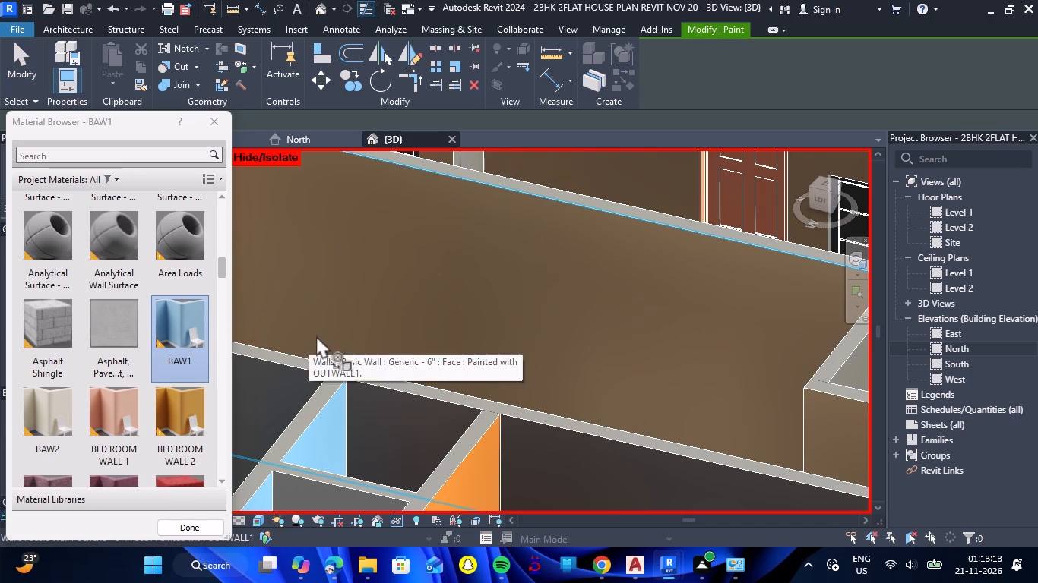
scroll(326, 351, down, 4)
click(308, 380)
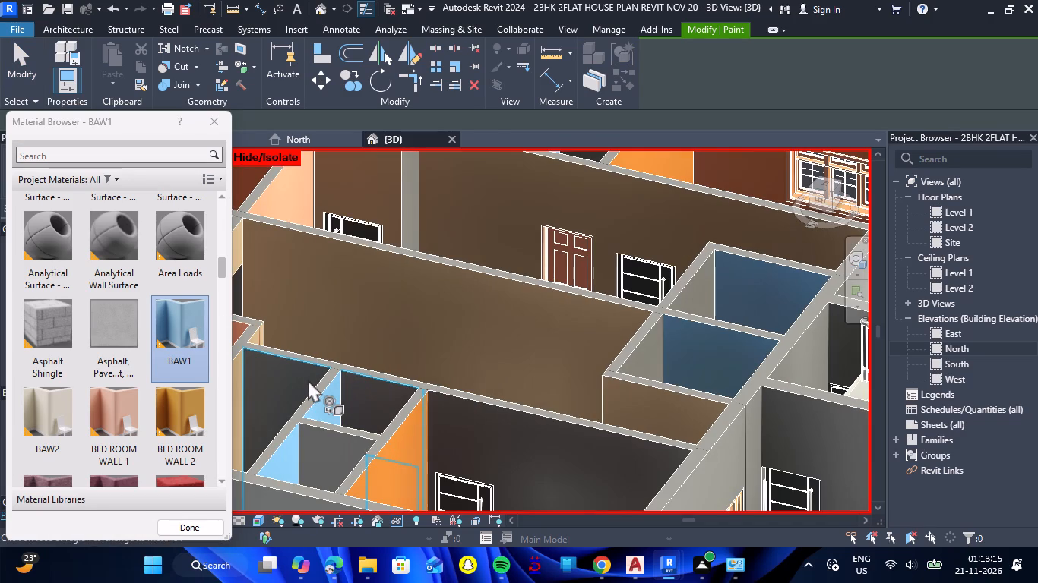
scroll(353, 348, down, 3)
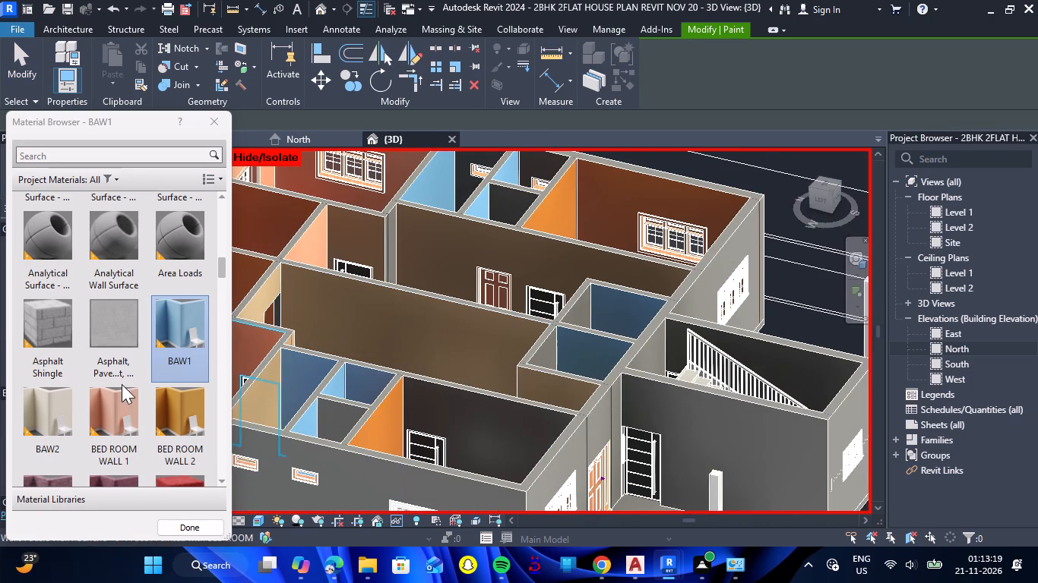
Split the cross wall between the northwest bedroom and the bathroom block where it meets the bathrooms' long inner wall.
scroll(276, 340, up, 3)
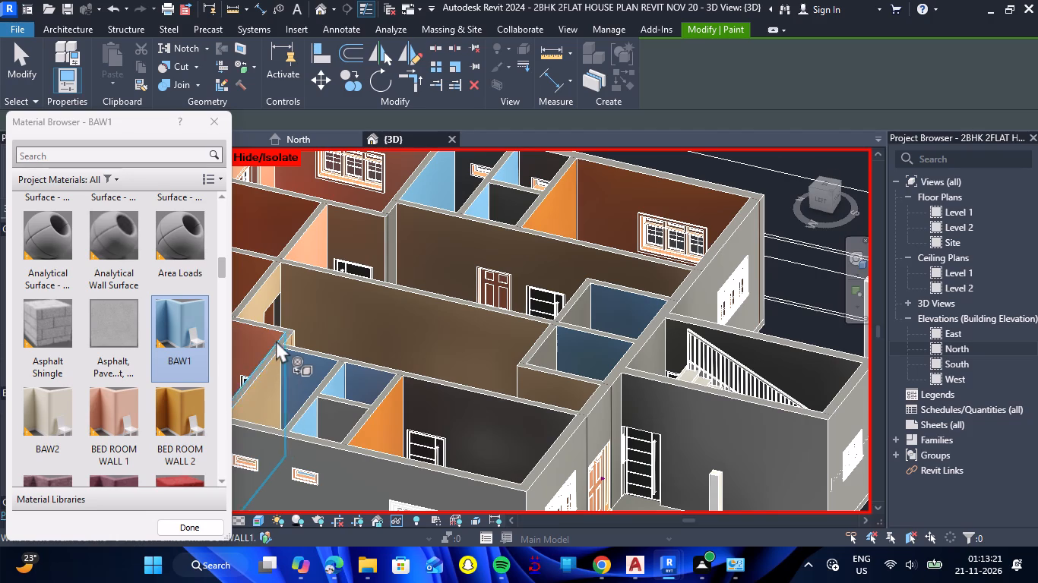
scroll(276, 340, up, 8)
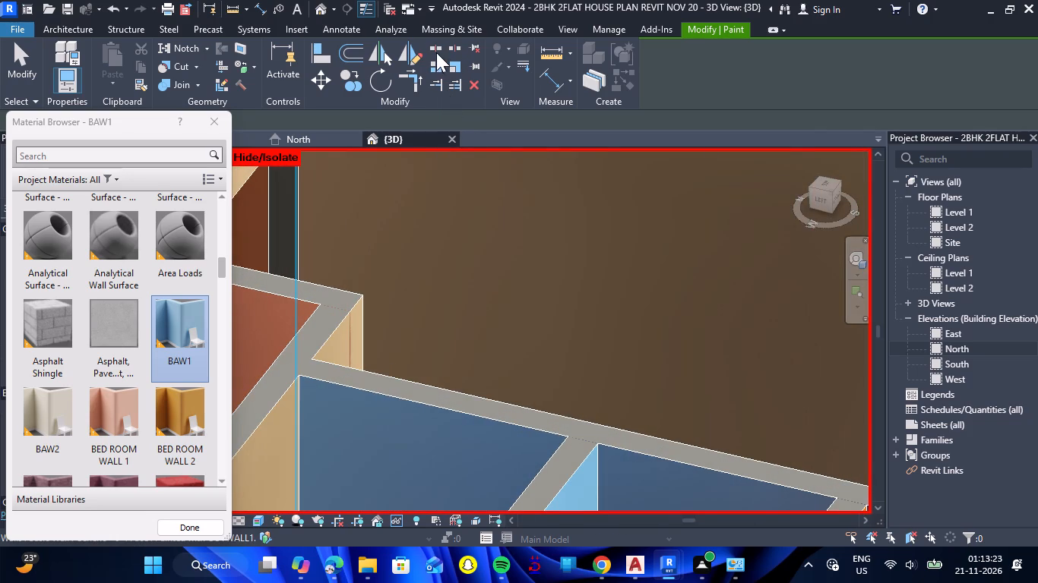
click(436, 52)
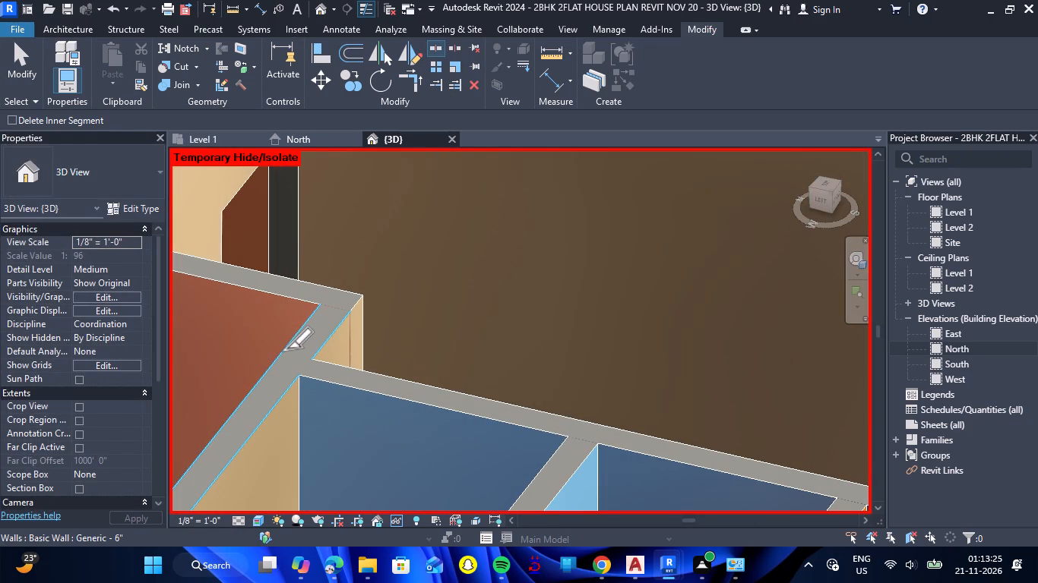
click(286, 351)
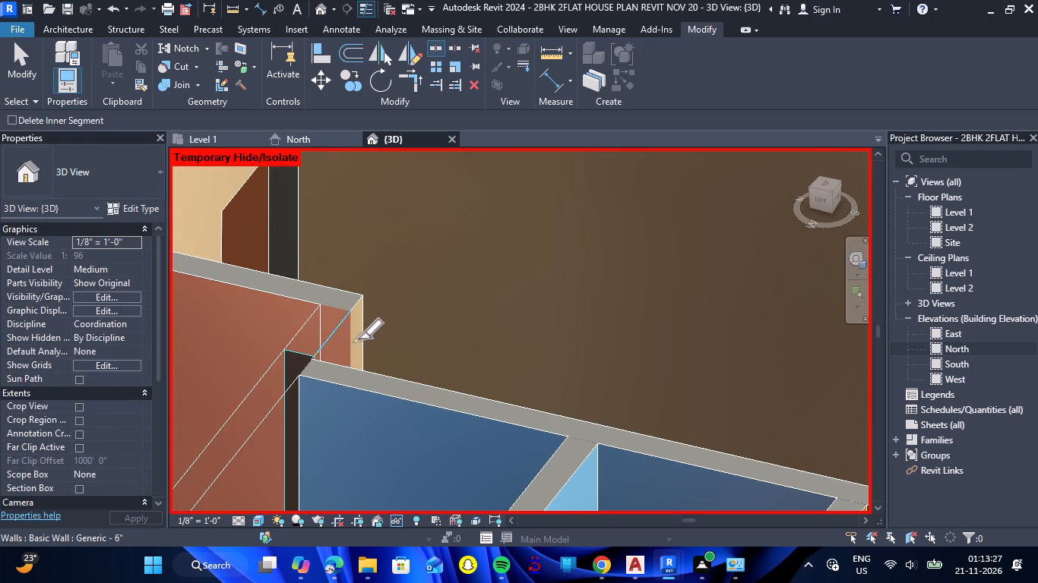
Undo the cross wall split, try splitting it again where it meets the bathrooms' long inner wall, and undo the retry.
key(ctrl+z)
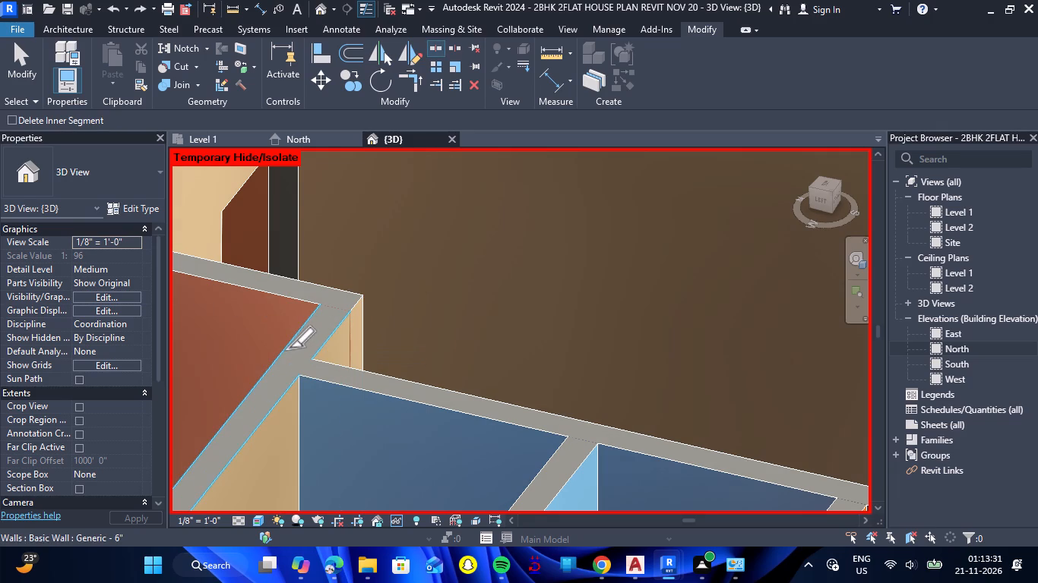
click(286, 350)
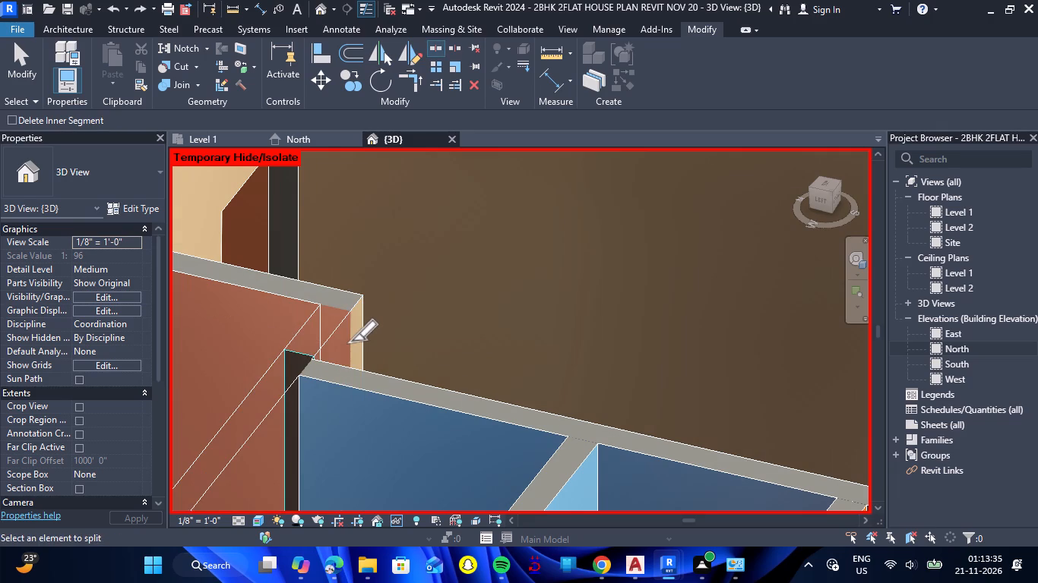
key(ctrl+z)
Split the cross wall between the northwest bedroom and the western bathroom block at its junction with the long inner wall.
scroll(280, 368, up, 8)
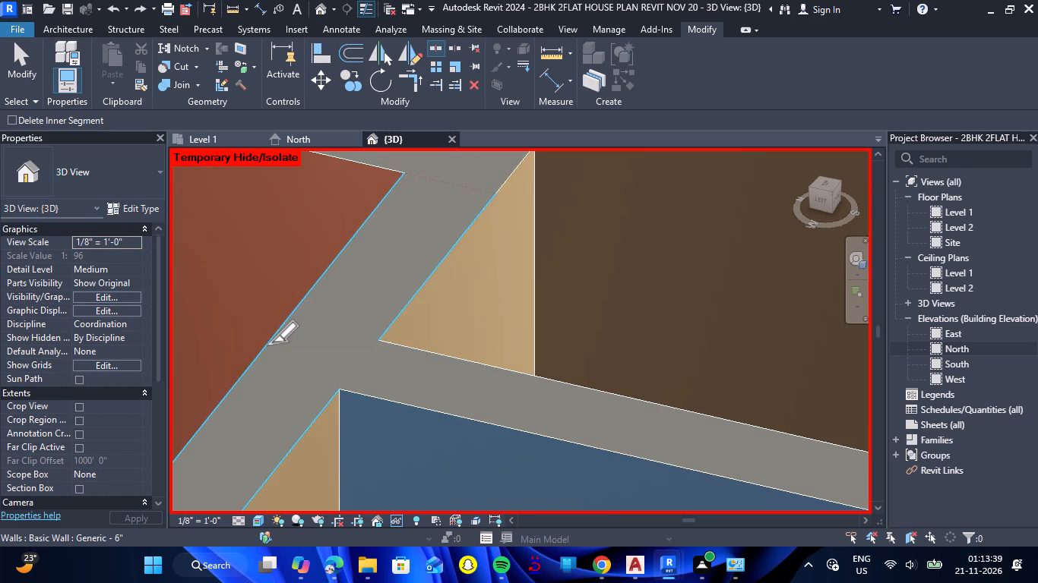
click(271, 342)
key(Escape)
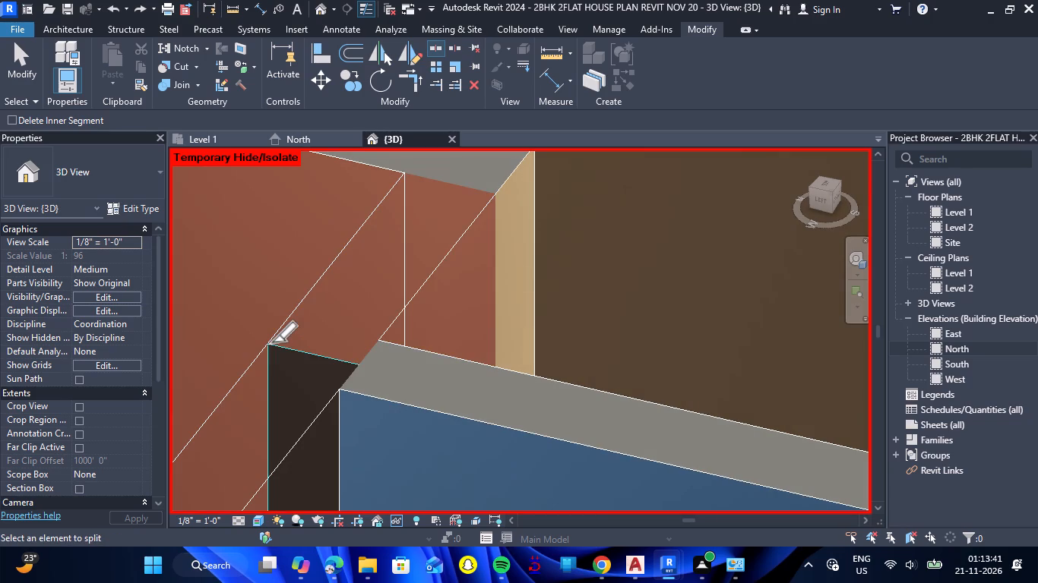
scroll(317, 306, down, 3)
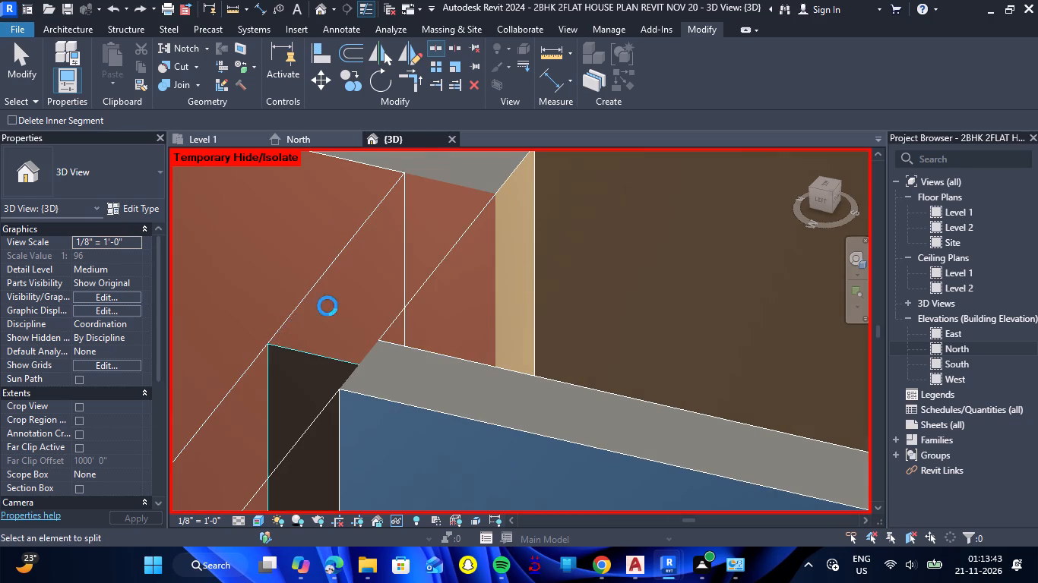
scroll(329, 306, down, 4)
key(Escape)
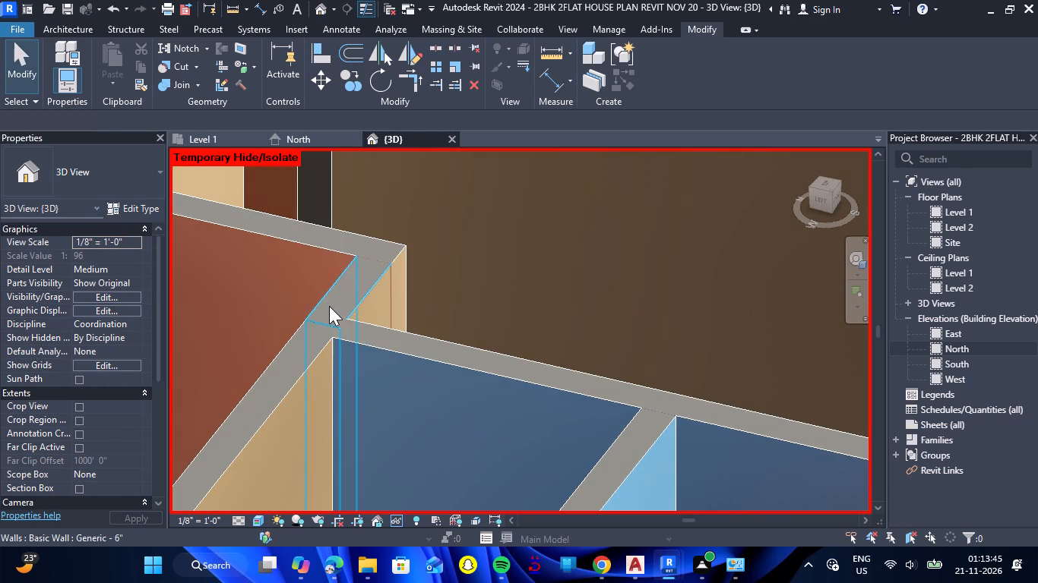
Paint the larger western bathroom's face of the split cross wall and the partition face in the outer small compartment with BAW2.
text(PT)
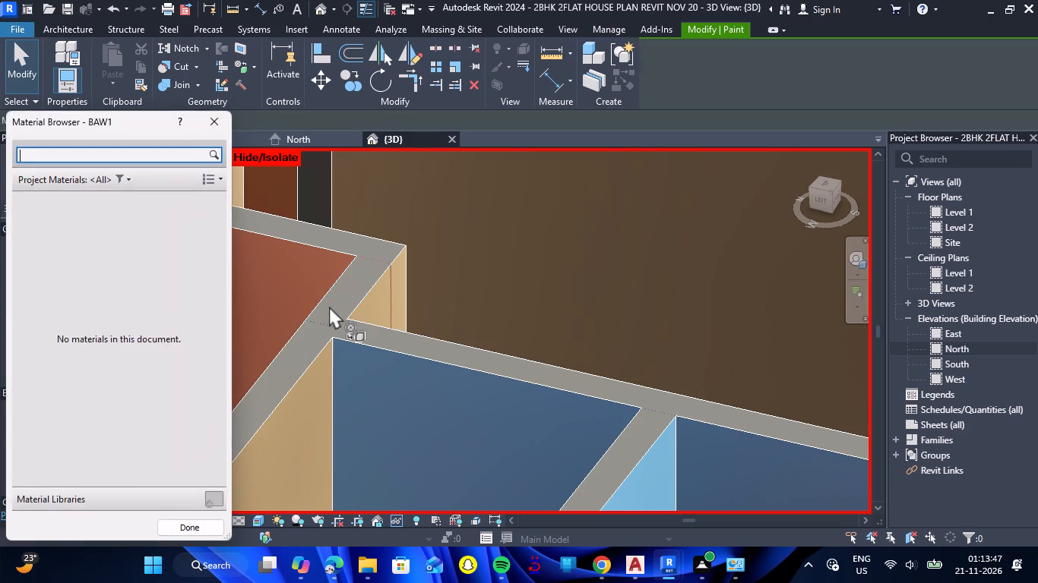
scroll(329, 305, down, 5)
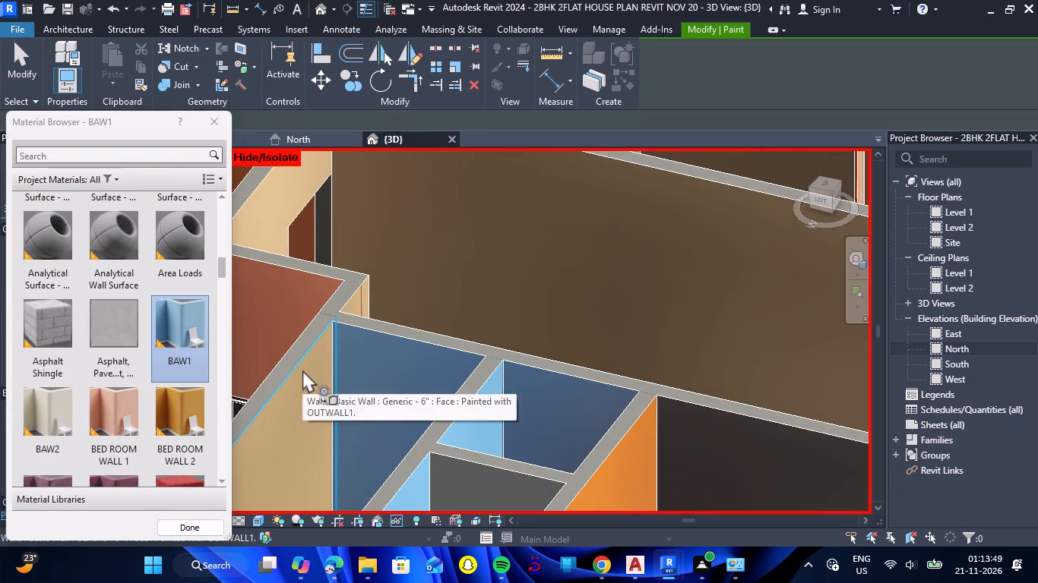
click(55, 410)
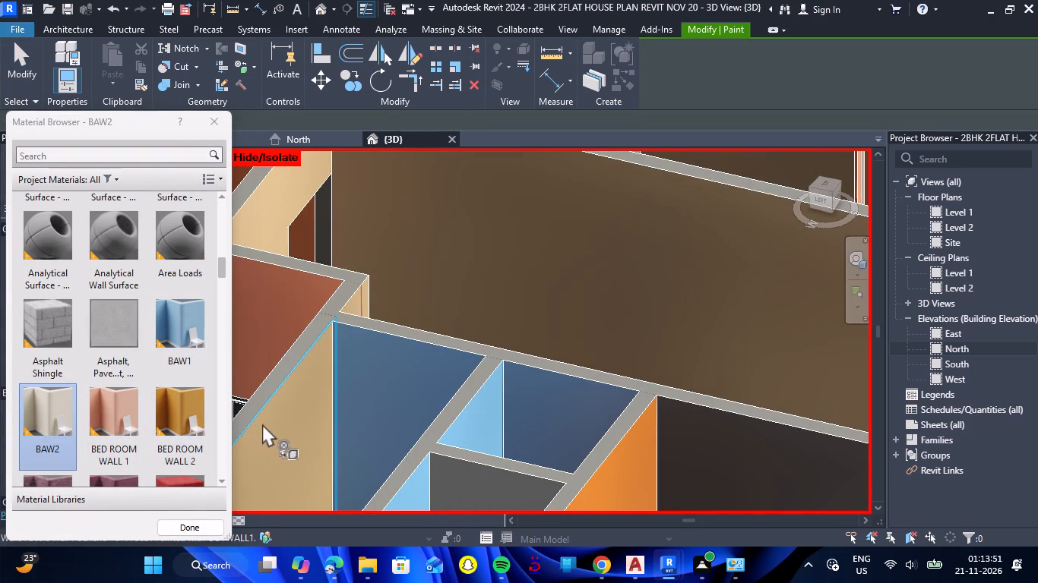
click(267, 424)
scroll(438, 279, down, 7)
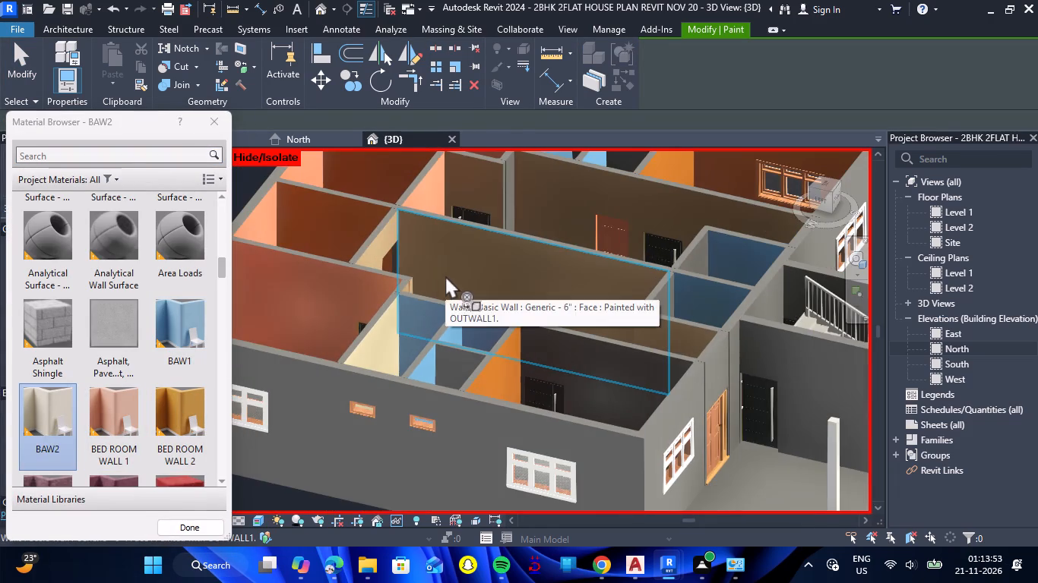
scroll(440, 348, up, 7)
click(446, 355)
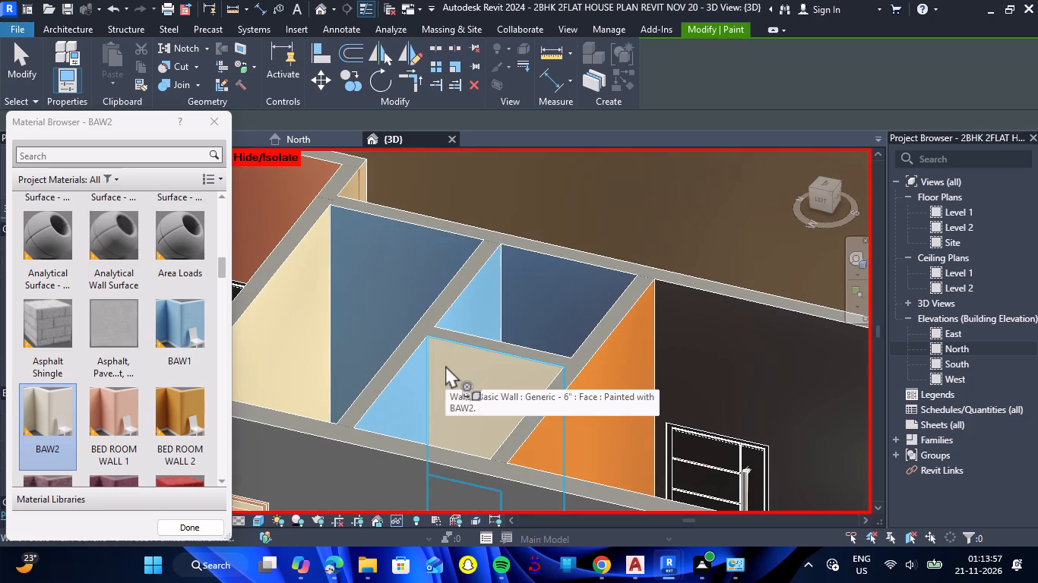
scroll(445, 365, down, 4)
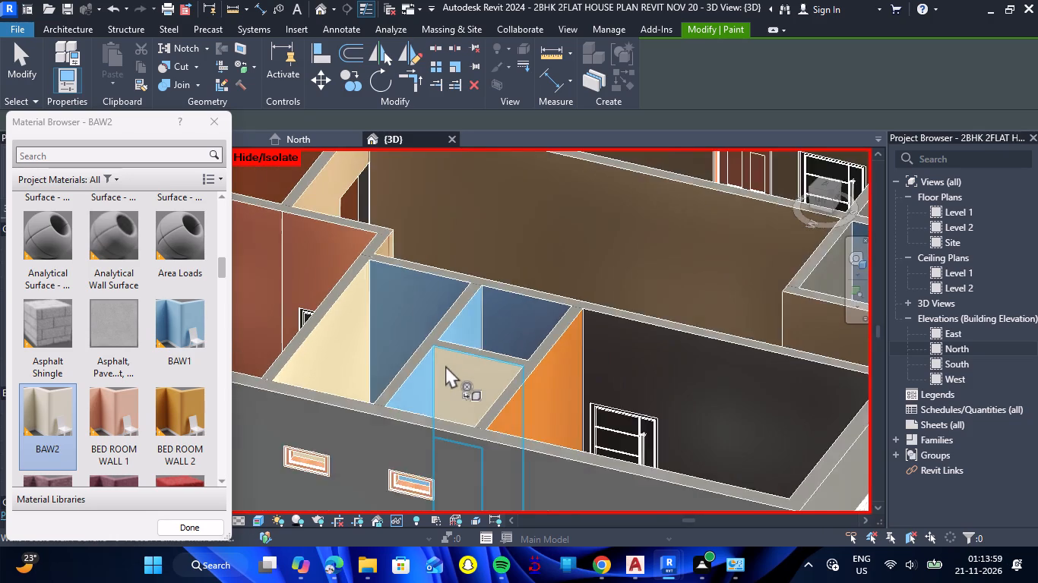
Paint the southwest bedroom's inner wall face containing the door with BED ROOM WALL 2.
click(179, 413)
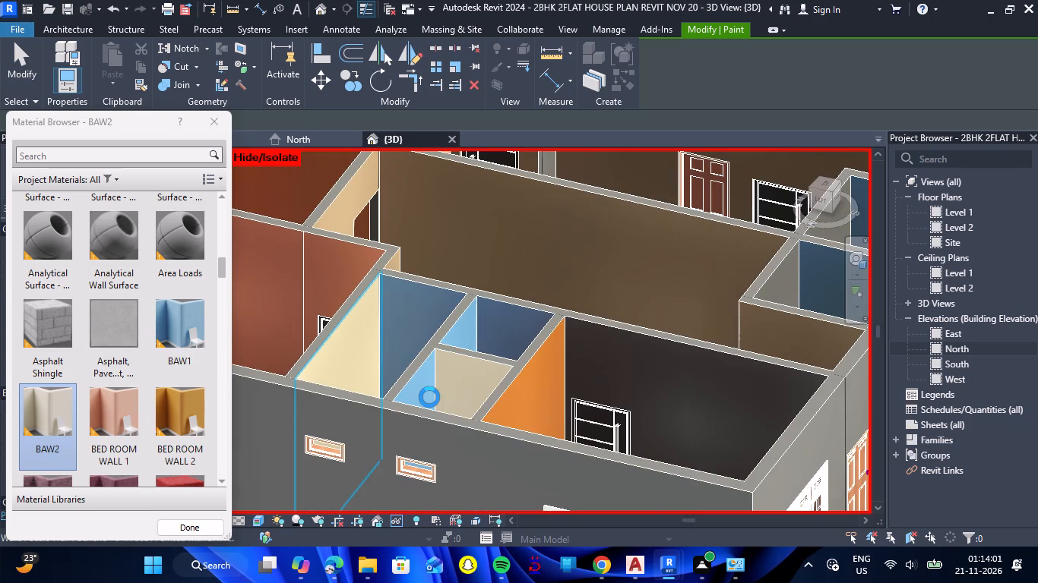
scroll(505, 379, down, 1)
click(622, 386)
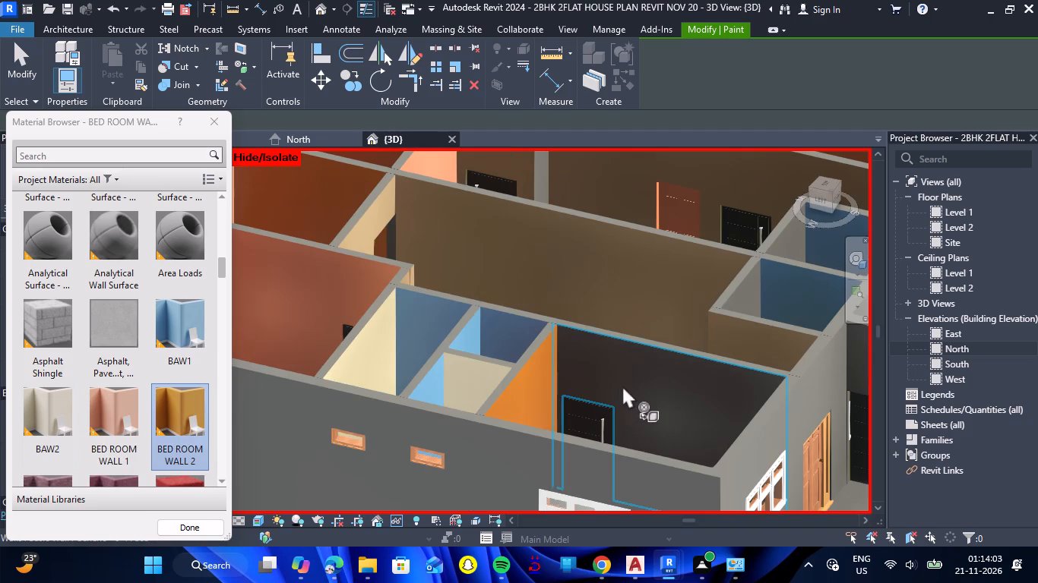
scroll(559, 357, down, 6)
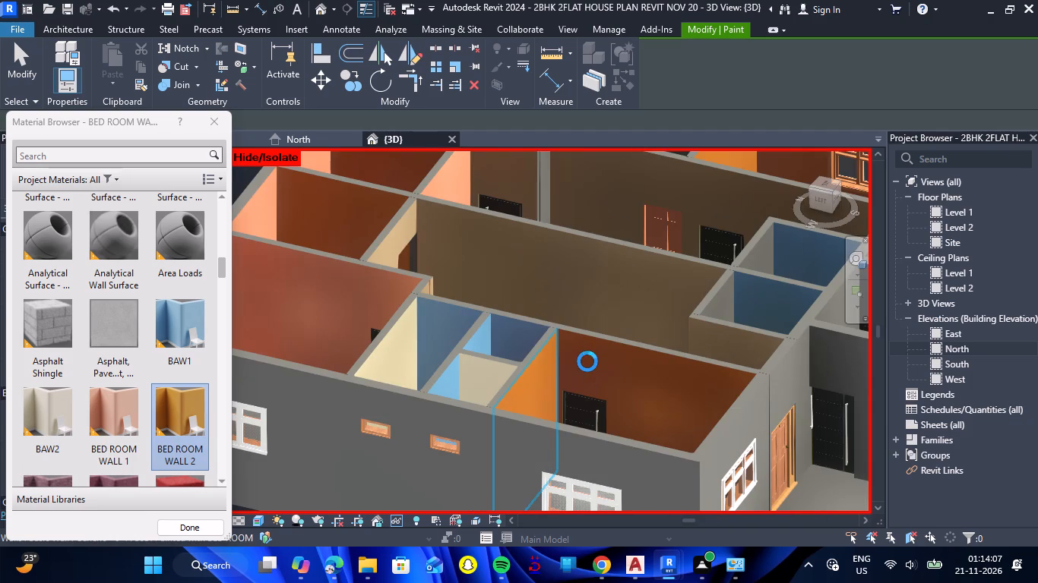
Search the project materials for LV and clear the search.
scroll(559, 257, up, 7)
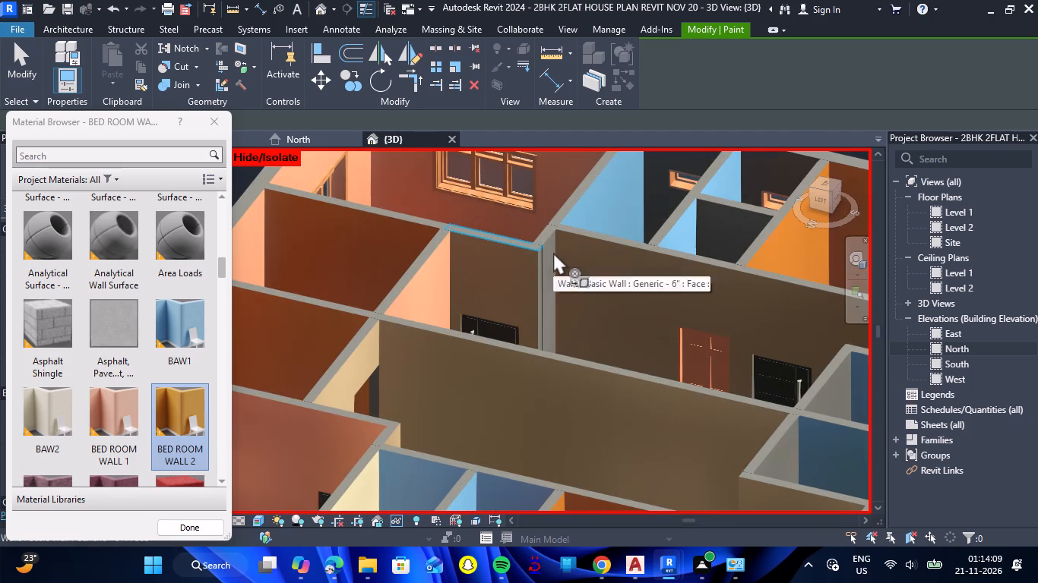
scroll(553, 252, up, 2)
click(163, 159)
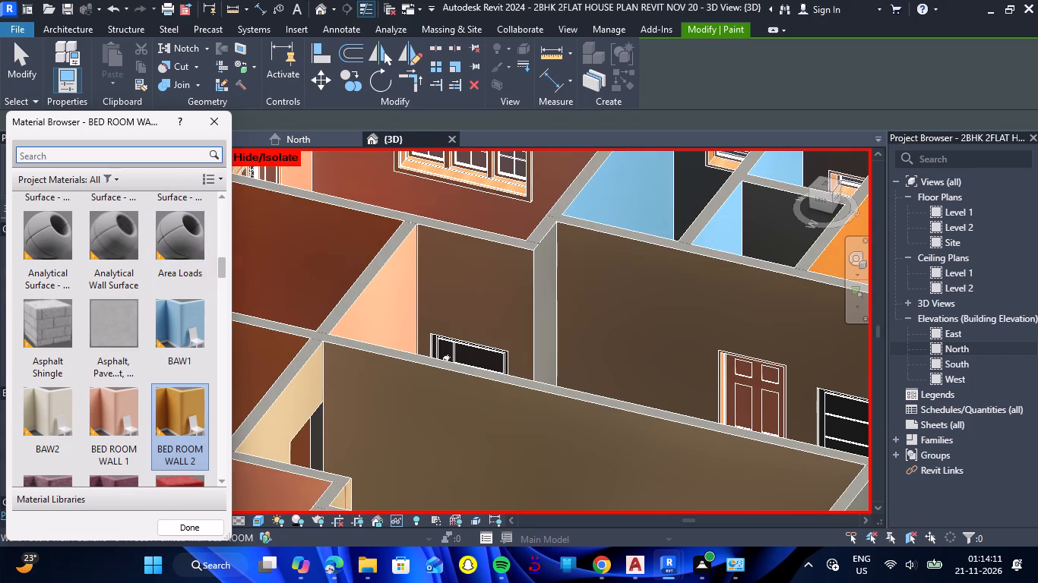
text(LV)
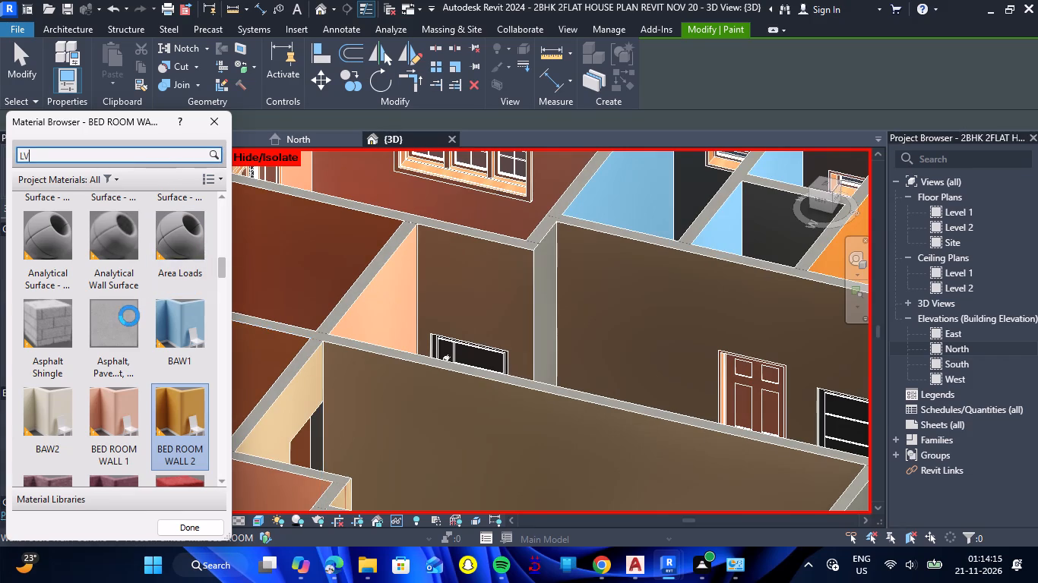
scroll(129, 316, up, 1)
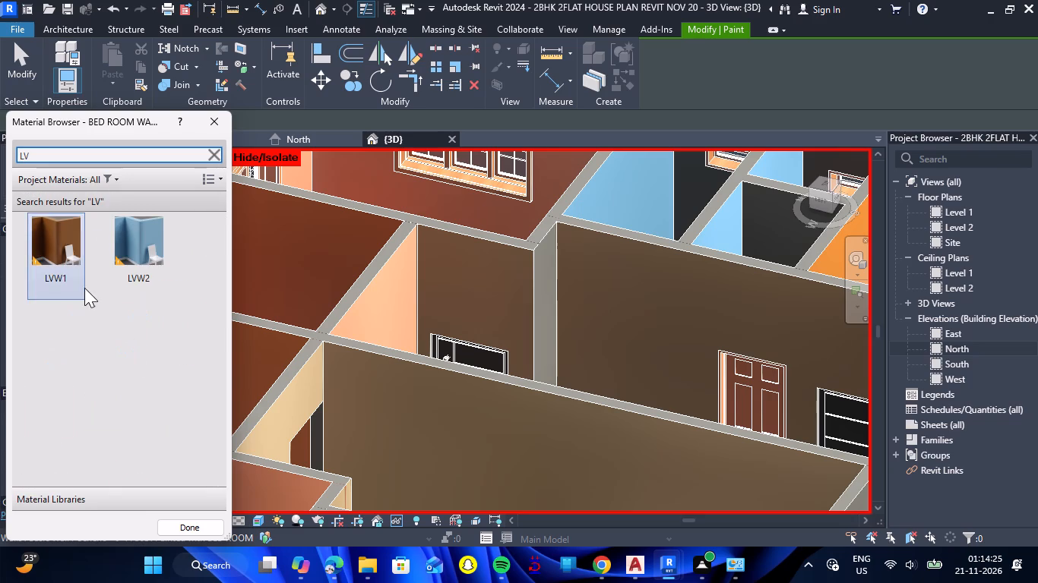
click(135, 158)
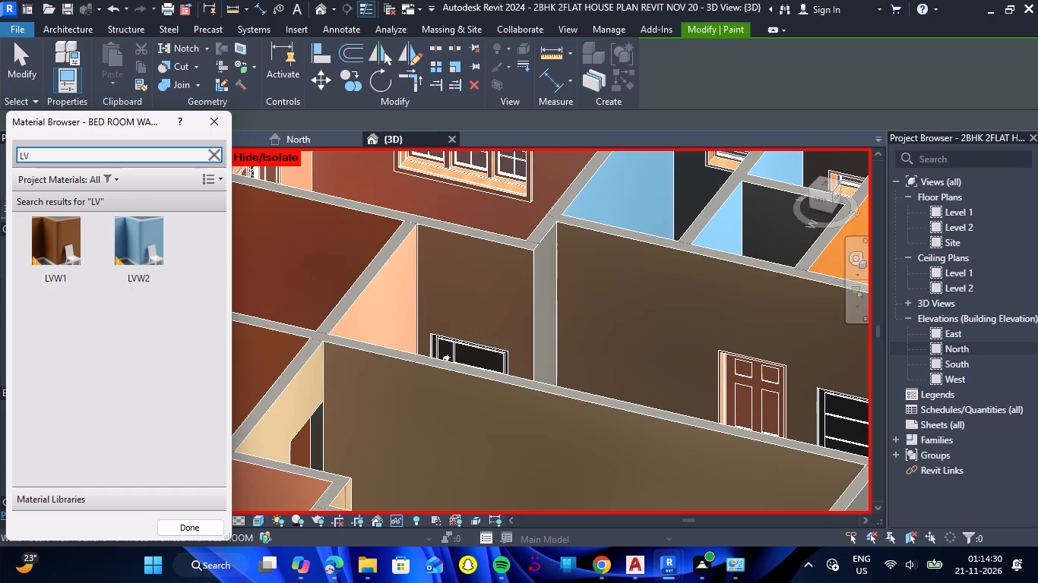
key(BackSpace)
key(BackSpace)
key(BackSpace)
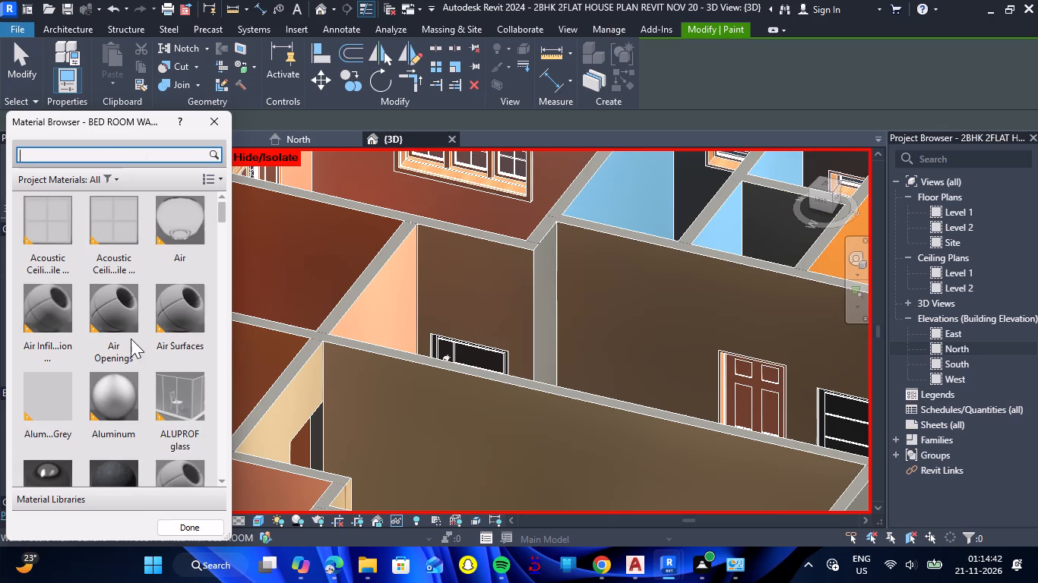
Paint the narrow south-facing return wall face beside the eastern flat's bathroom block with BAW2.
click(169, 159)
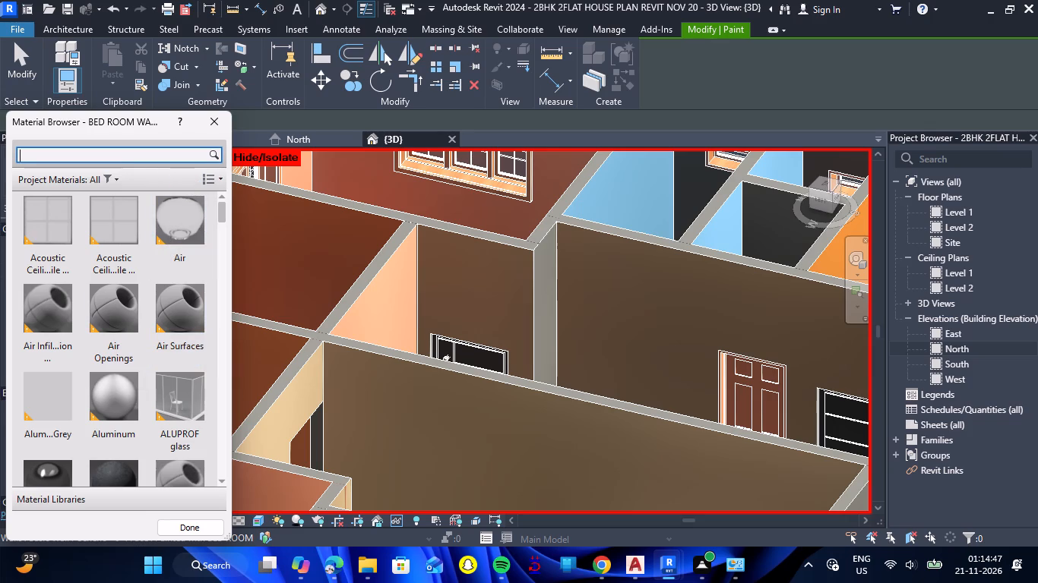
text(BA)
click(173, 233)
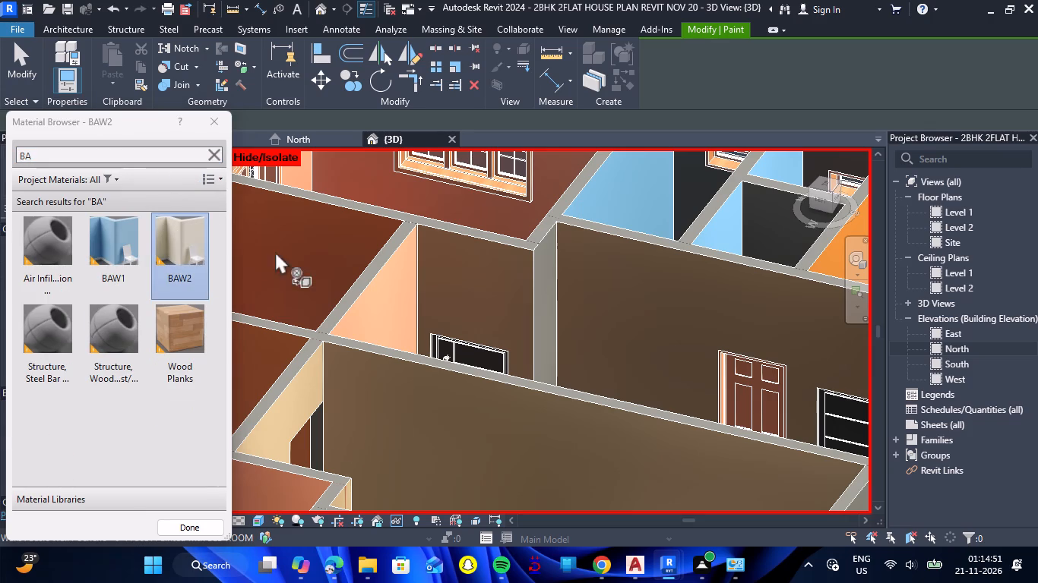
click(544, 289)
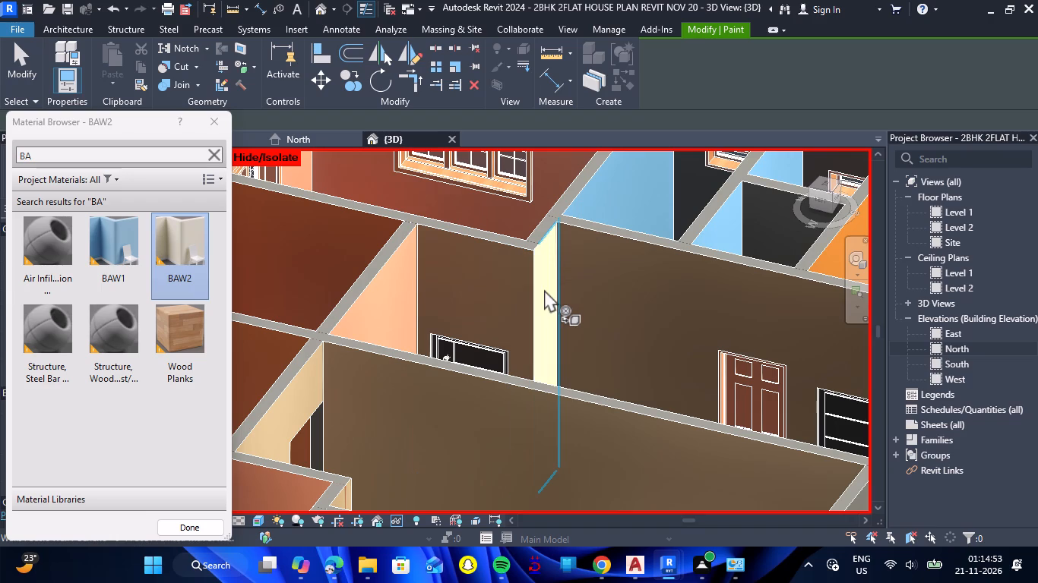
Paint the eastern flat's narrow return wall face and the south-facing wall face at the passage's north end with OUTWALL1.
click(160, 161)
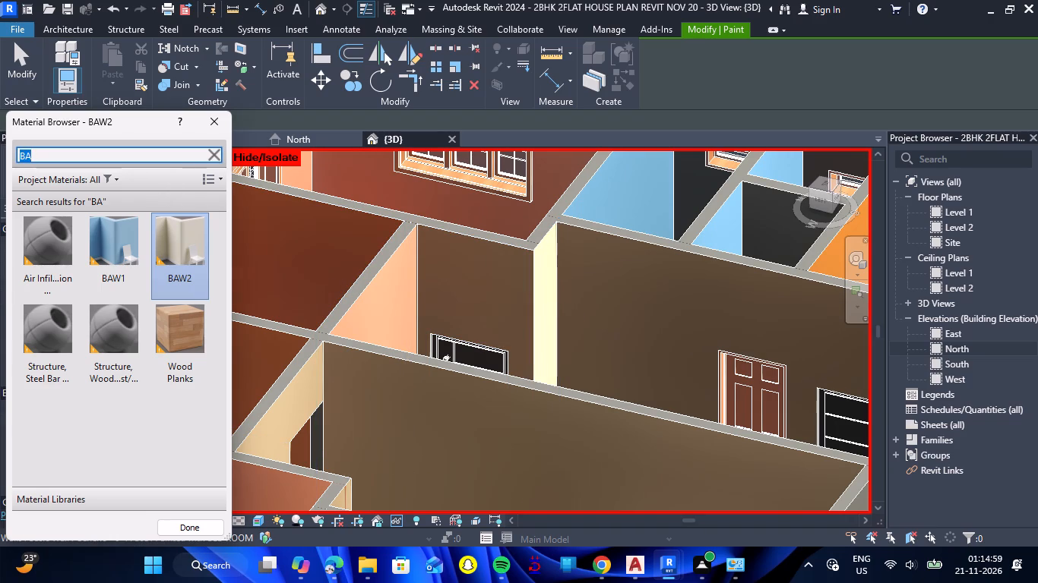
text(OTER)
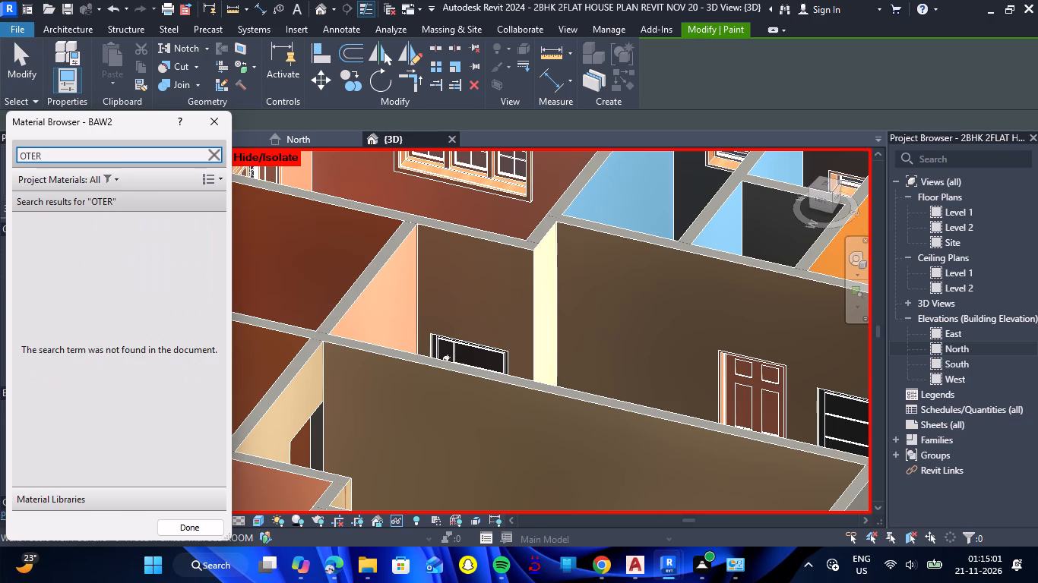
key(BackSpace)
key(BackSpace)
key(BackSpace)
text(UT)
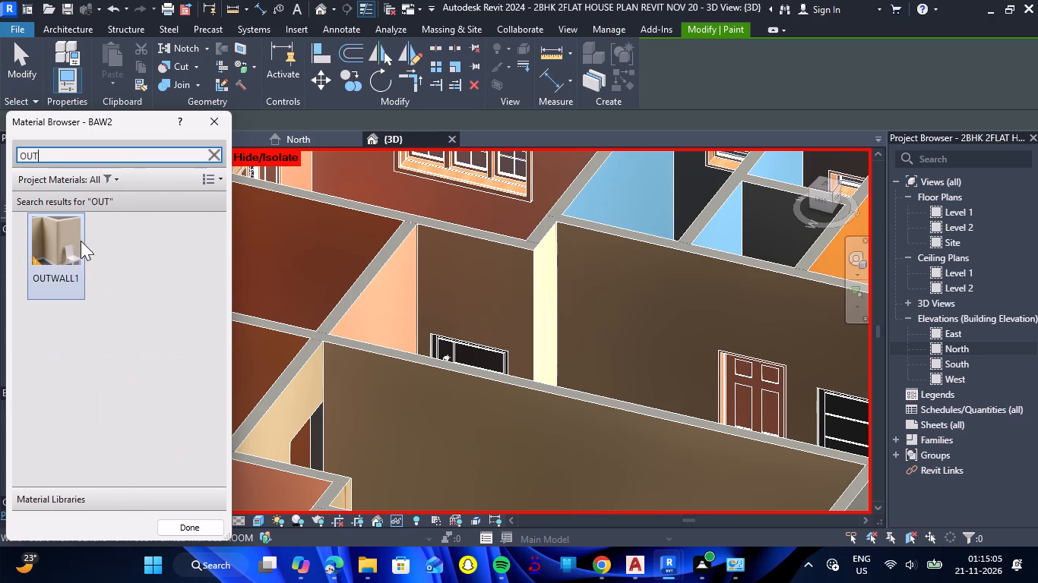
click(71, 248)
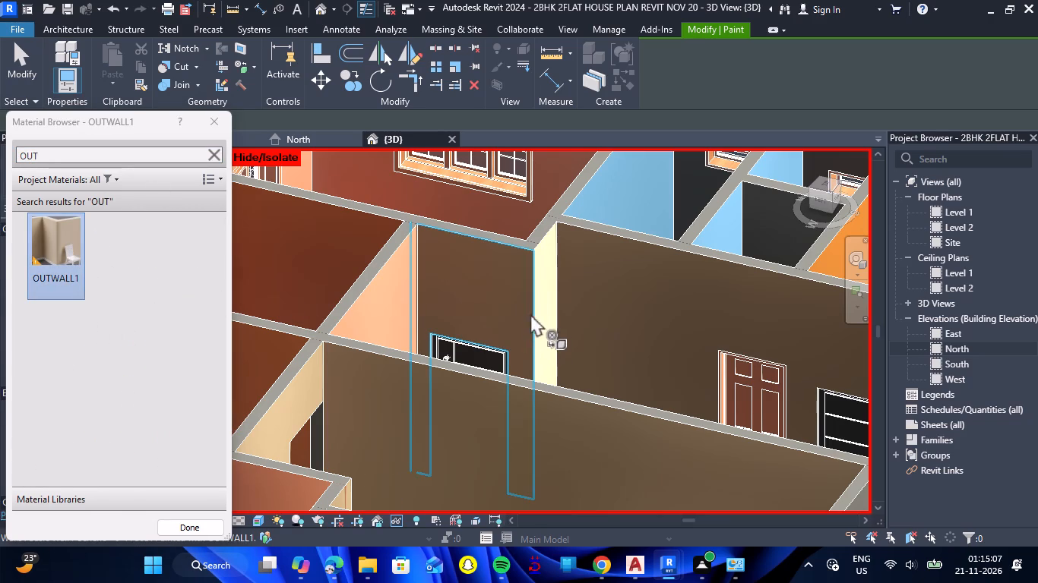
click(544, 308)
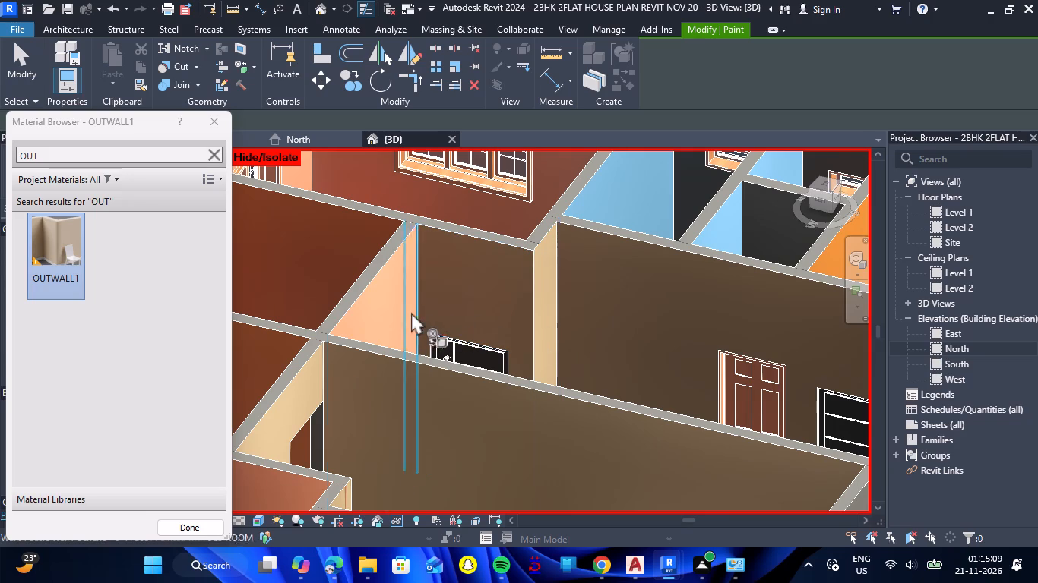
click(397, 309)
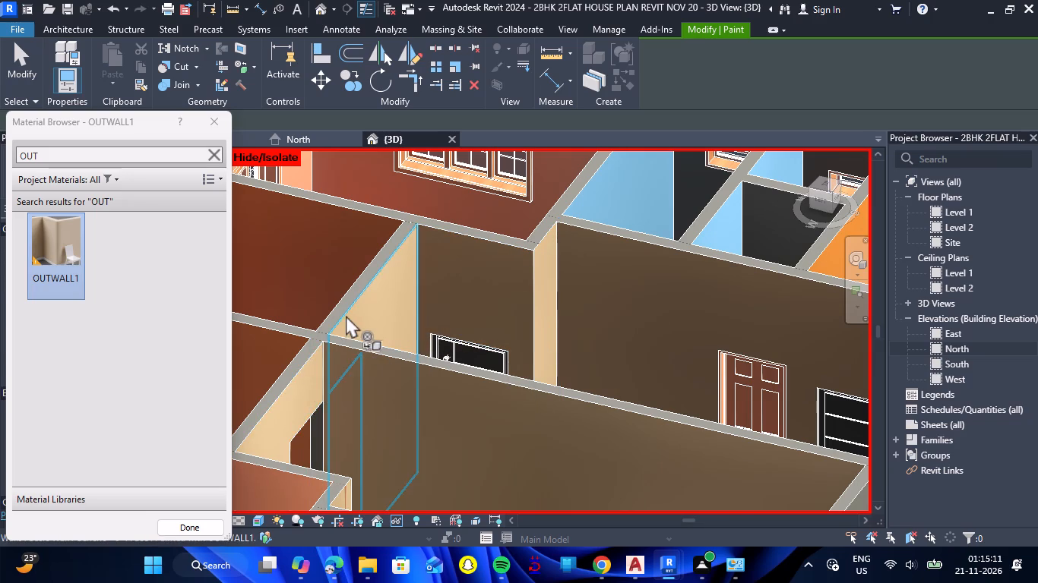
scroll(349, 314, down, 7)
scroll(441, 336, down, 1)
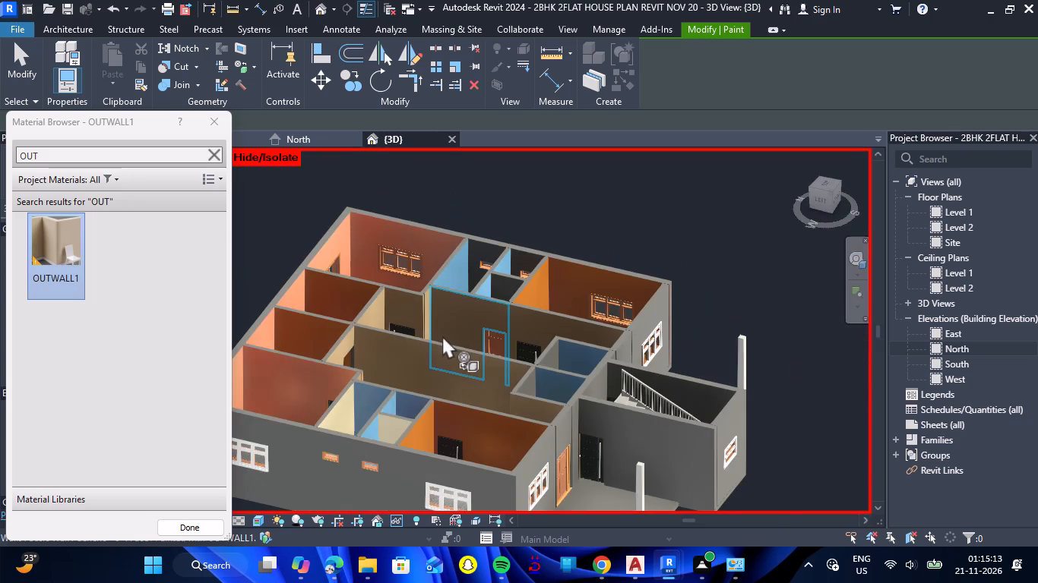
Paint the remaining unpainted inner wall face spanning the two small adjoining rooms beside the staircase with BAW1.
scroll(501, 342, up, 5)
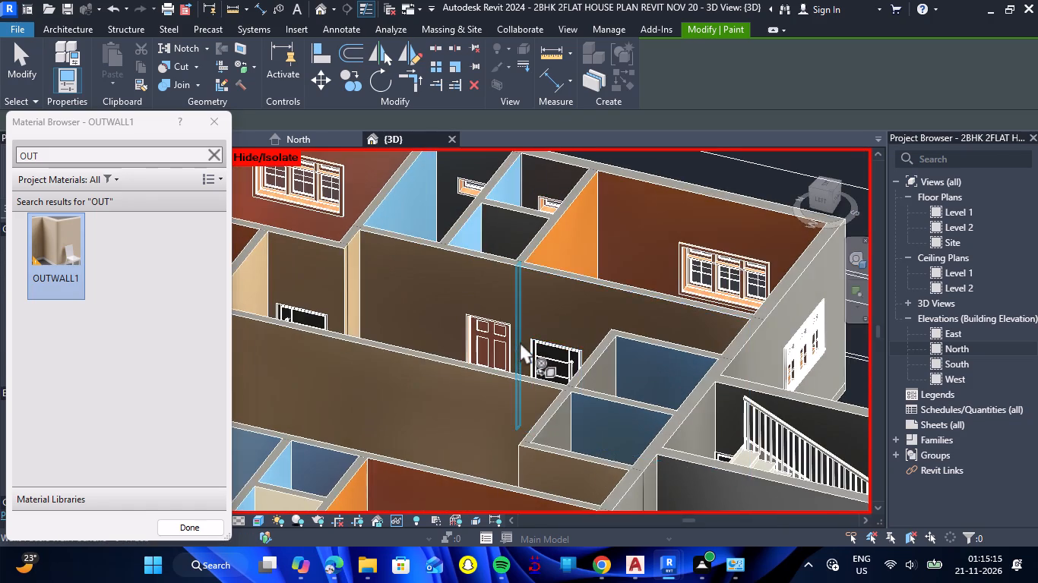
scroll(520, 342, down, 2)
click(167, 160)
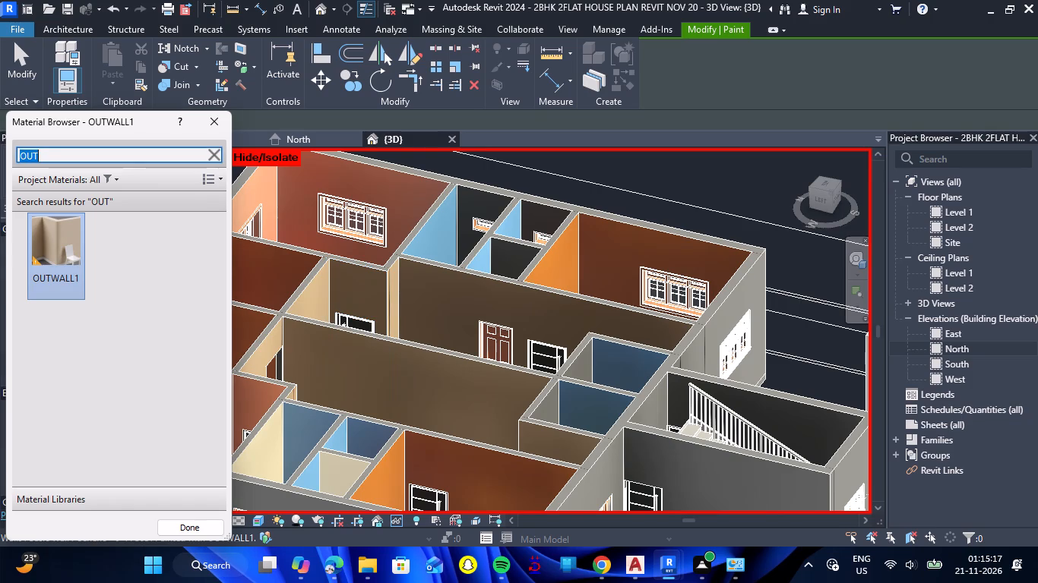
text(BA)
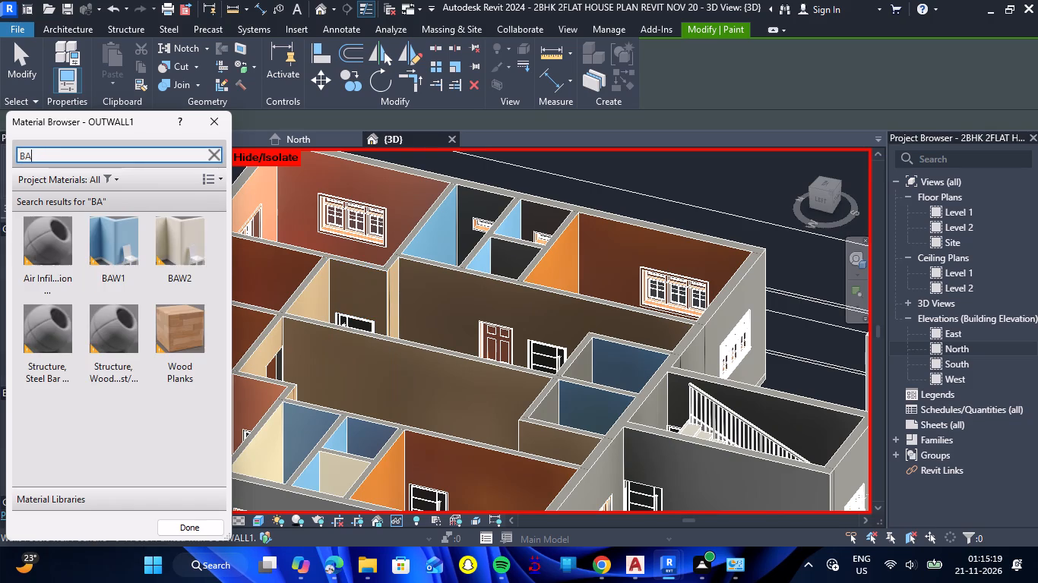
click(125, 247)
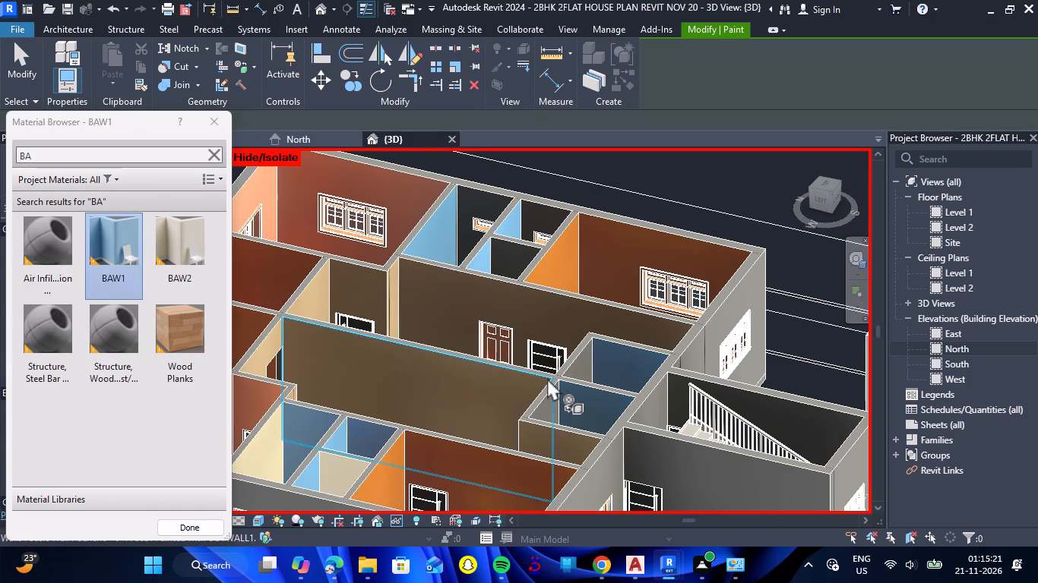
scroll(563, 382, up, 6)
click(592, 359)
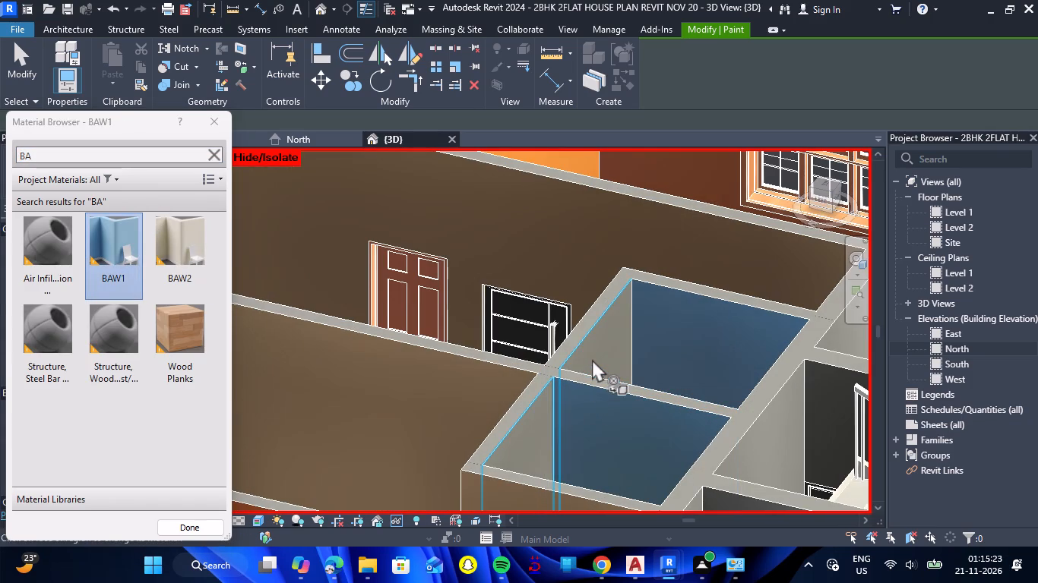
scroll(592, 359, down, 8)
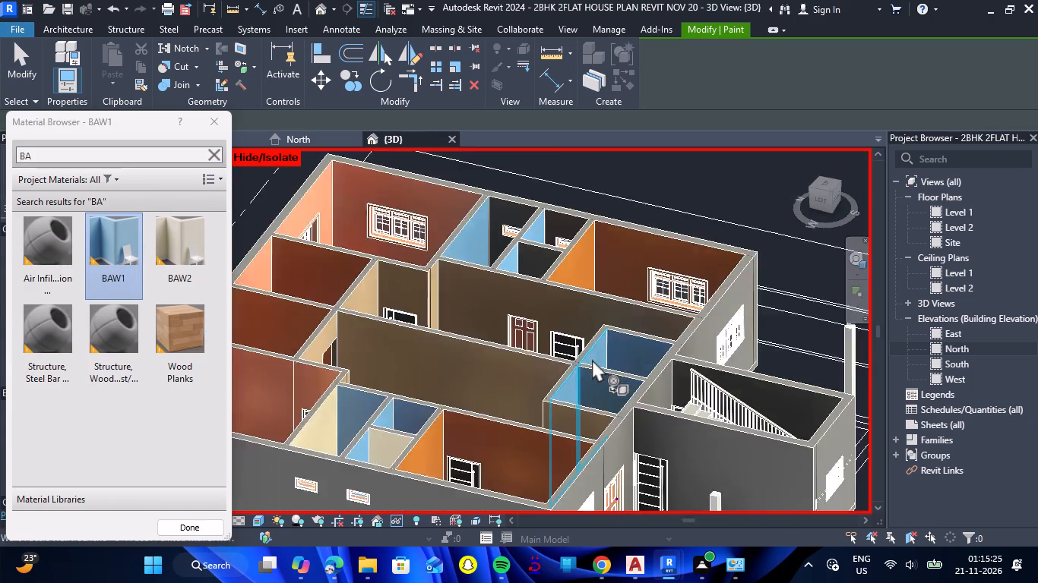
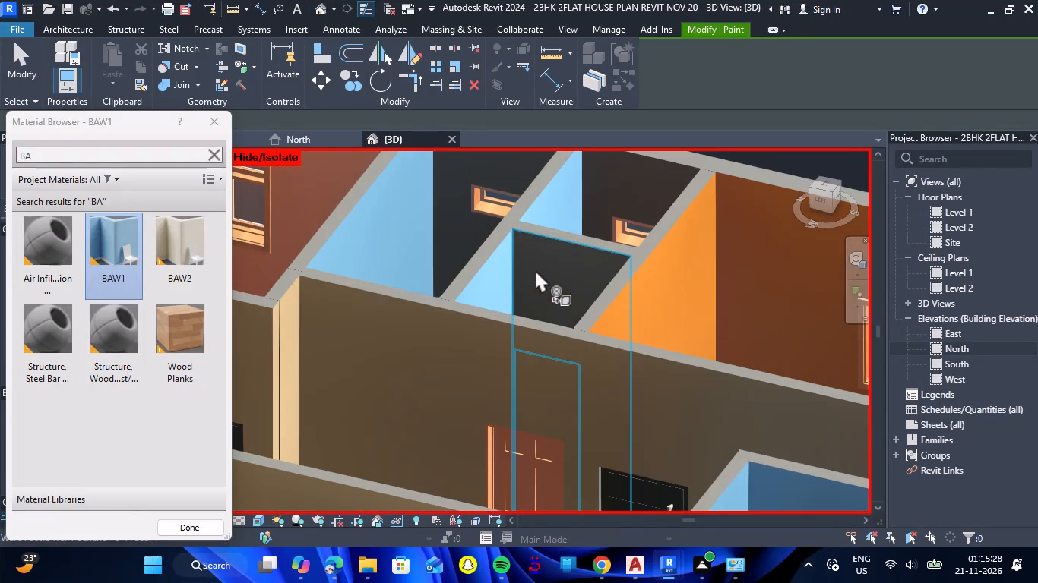
Paint the unpainted face in the eastern flat's inner bathroom with BAW1 and the outer wall's inner face across both windowed bathrooms with BAW2.
click(535, 269)
scroll(534, 269, down, 3)
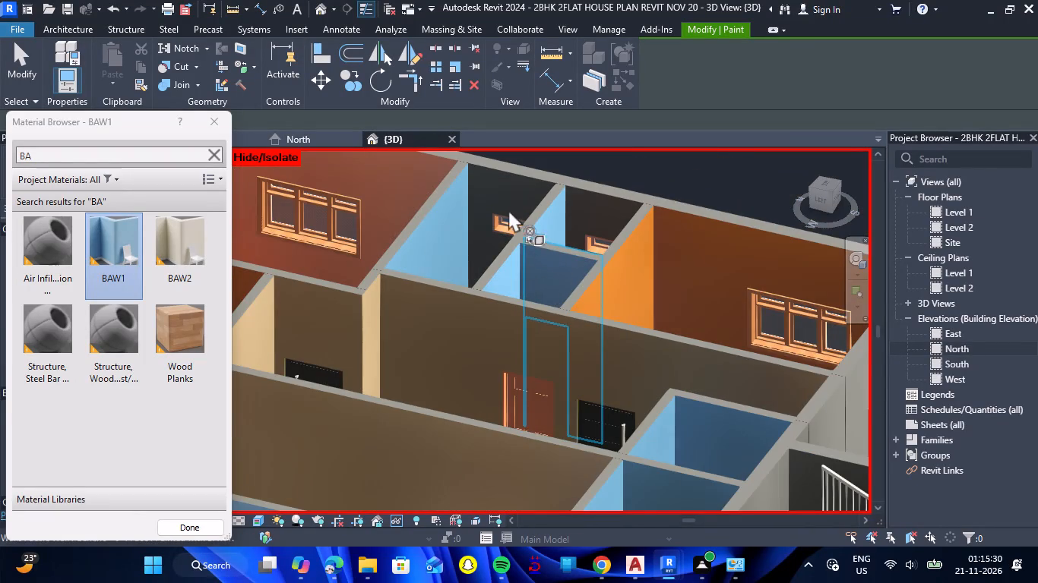
click(183, 226)
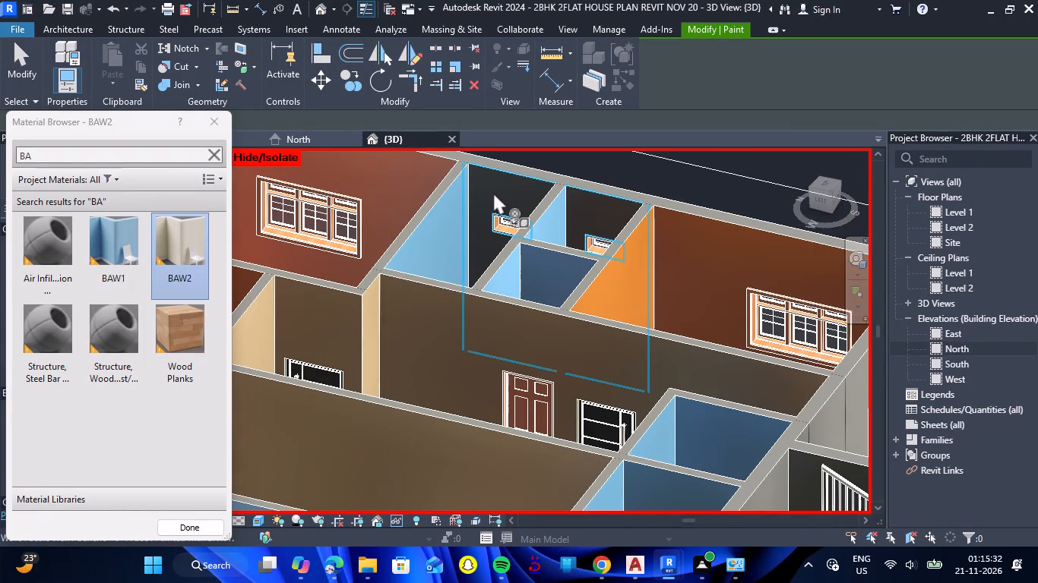
click(493, 192)
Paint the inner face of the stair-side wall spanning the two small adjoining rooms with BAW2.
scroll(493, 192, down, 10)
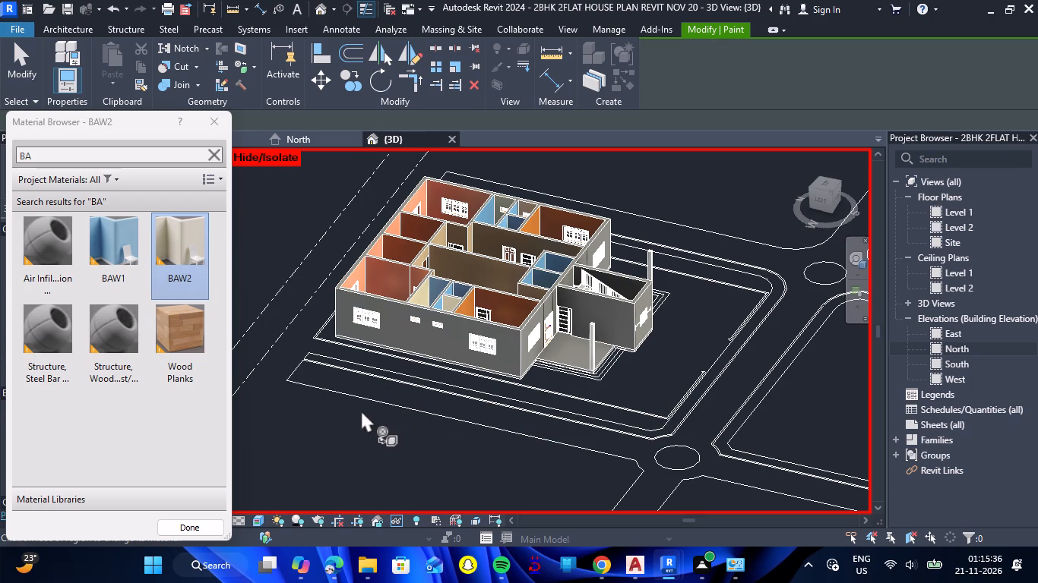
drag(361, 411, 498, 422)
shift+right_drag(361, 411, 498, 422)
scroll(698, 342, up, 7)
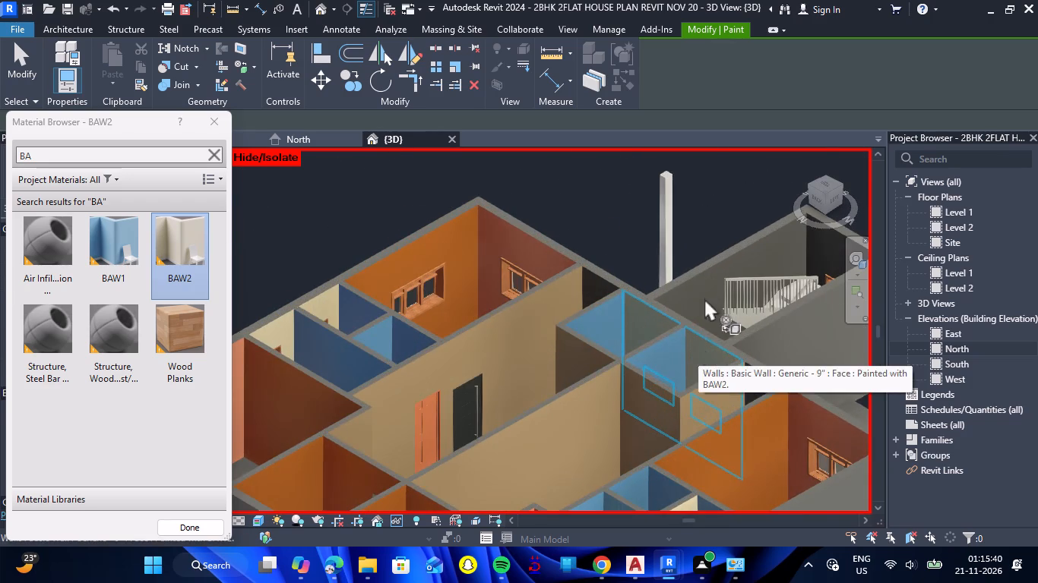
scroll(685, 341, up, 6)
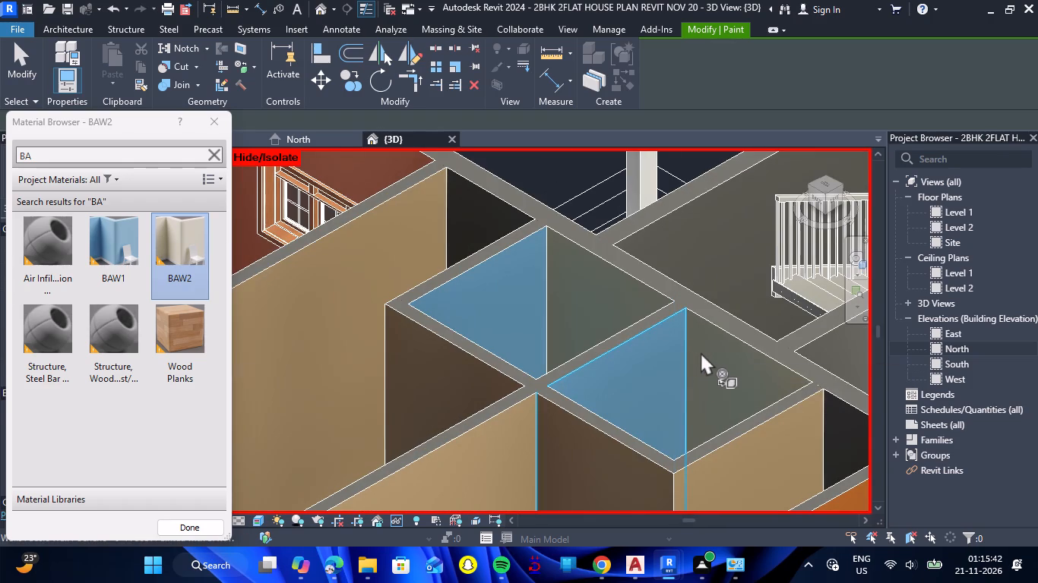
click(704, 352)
Paint the two narrow dark inner wall faces flanking the pair of small rooms beside the staircase with OUTWALL1.
scroll(616, 328, down, 3)
click(174, 159)
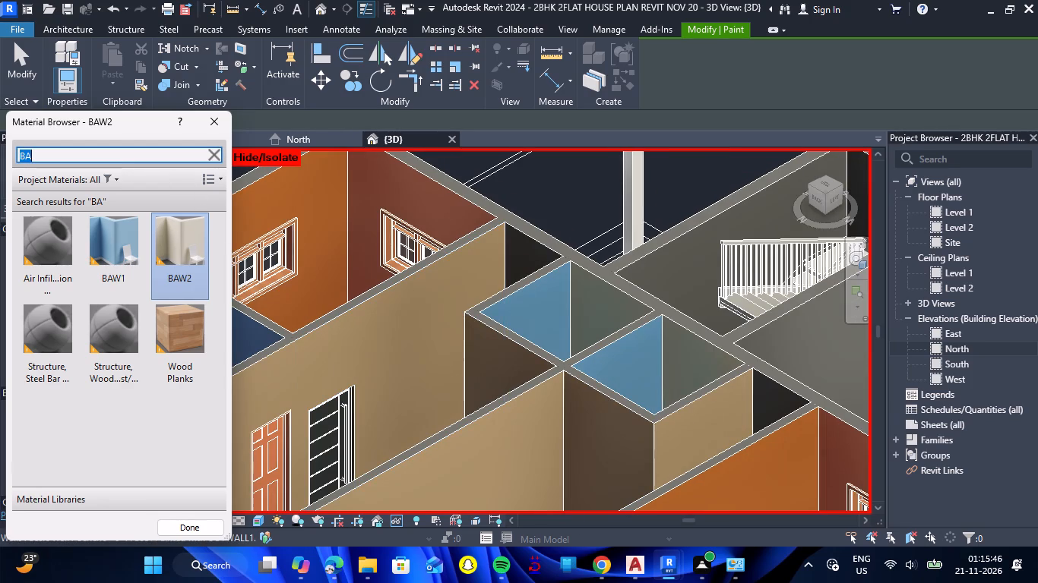
text(OUTER)
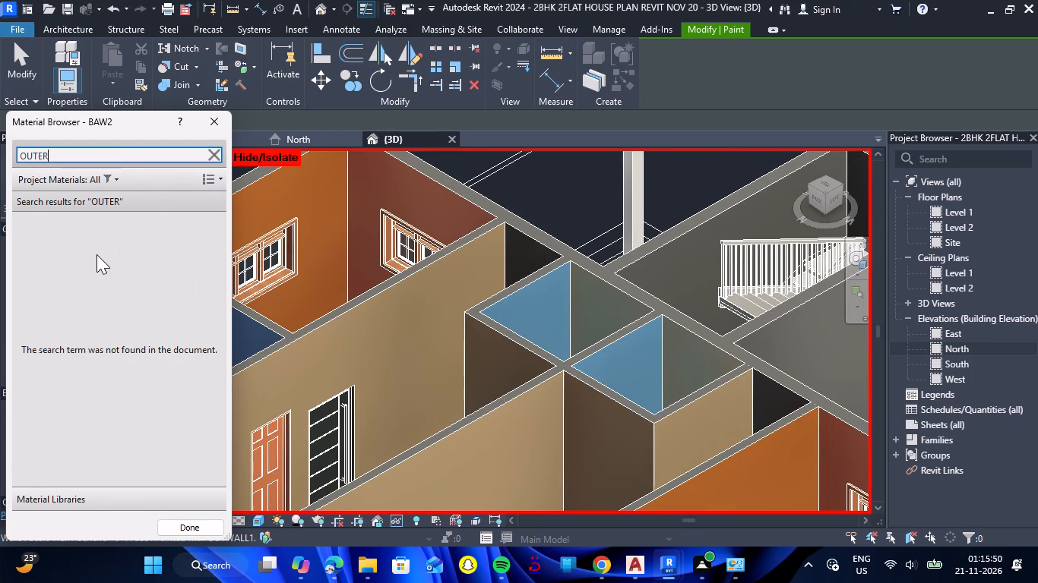
key(BackSpace)
key(BackSpace)
click(68, 255)
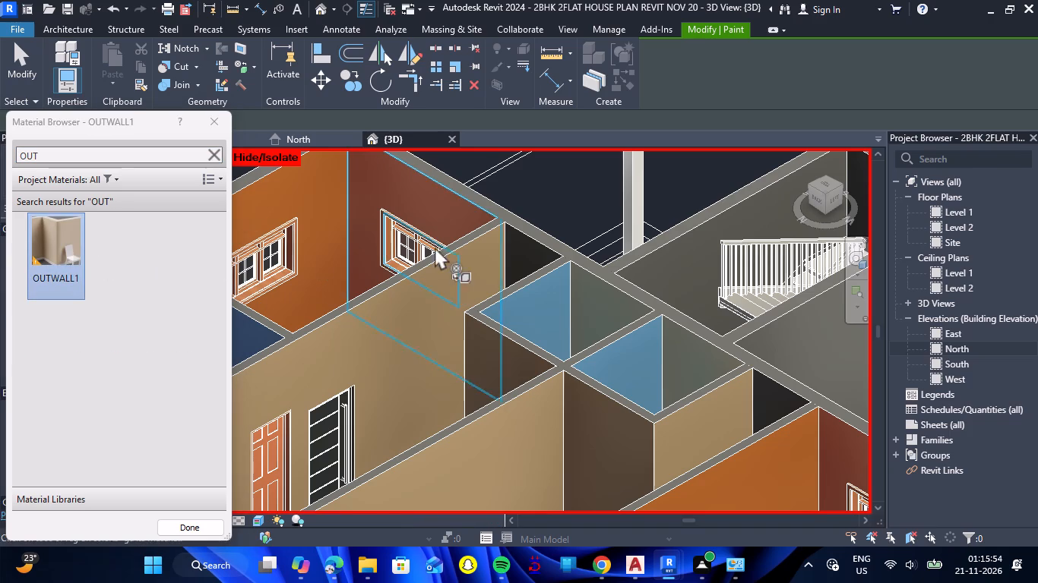
click(525, 244)
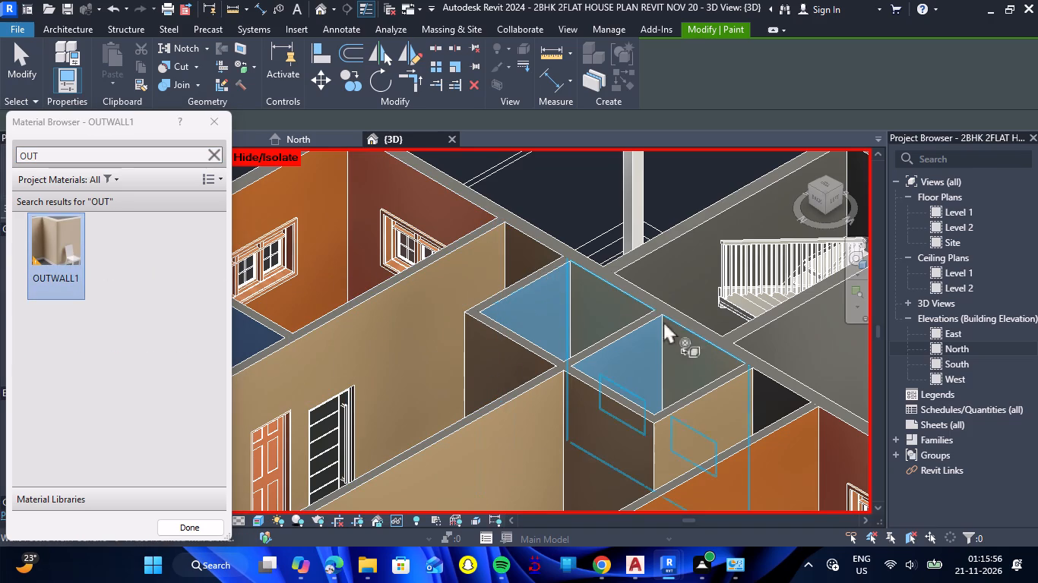
click(764, 387)
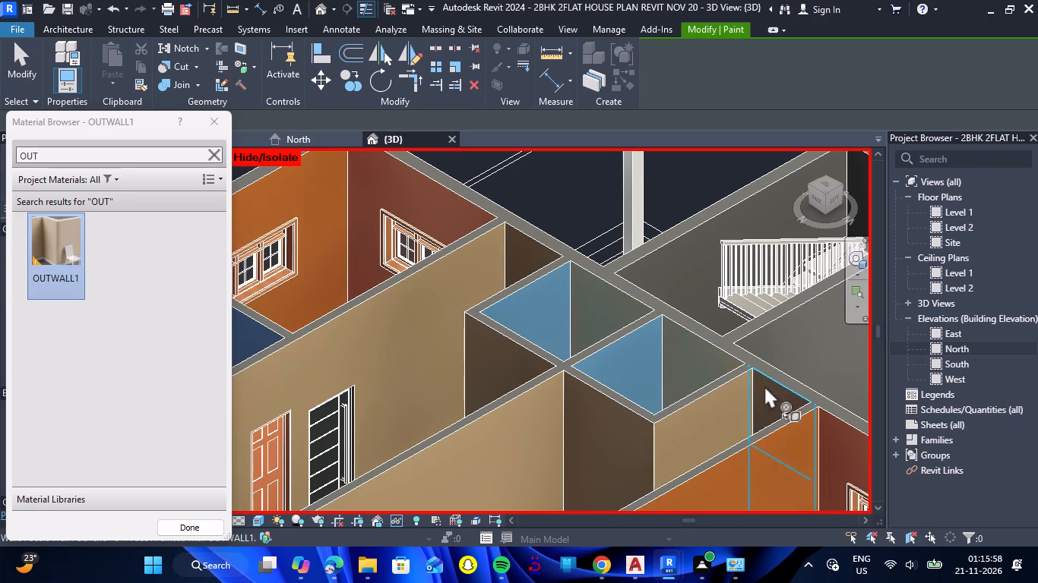
Paint the partition face and the adjoining 6" wall face in the eastern small room beside the staircase with BAW1.
scroll(685, 342, down, 13)
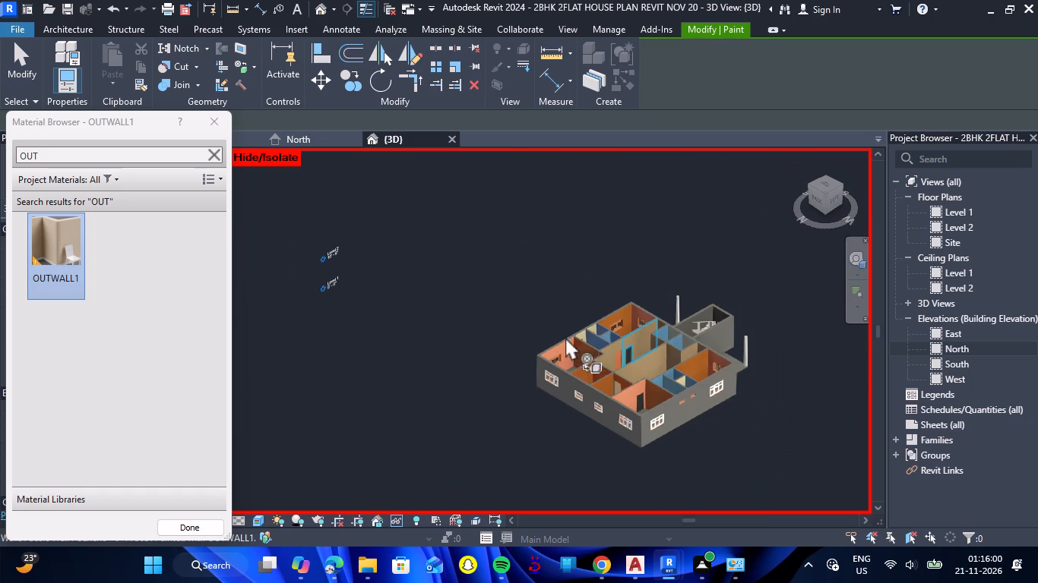
shift+drag(429, 417, 561, 458)
shift+right_drag(429, 417, 561, 458)
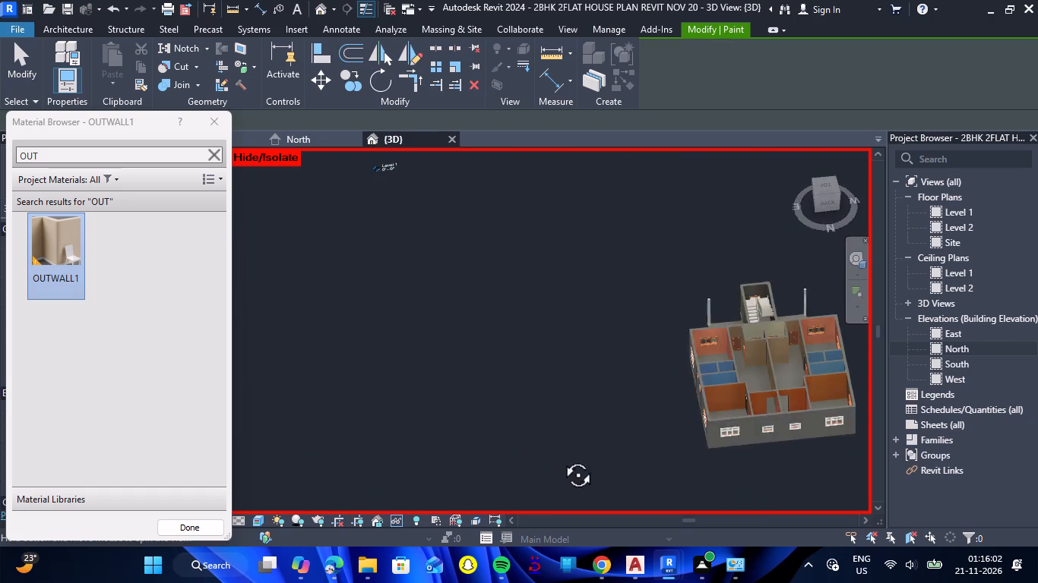
shift+right_drag(561, 458, 714, 426)
shift+drag(561, 458, 714, 426)
scroll(777, 235, up, 9)
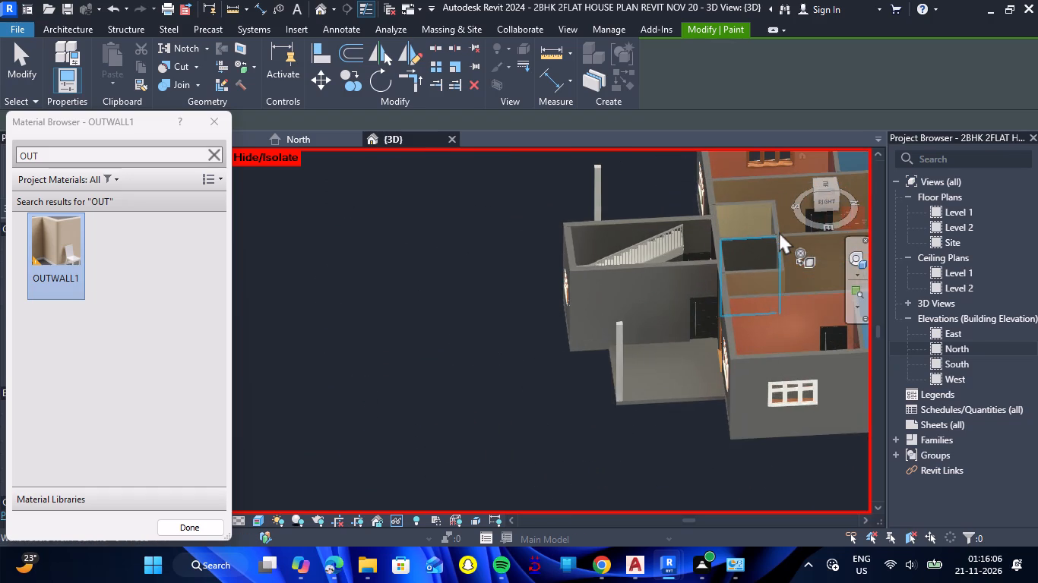
scroll(779, 232, up, 6)
scroll(648, 296, down, 3)
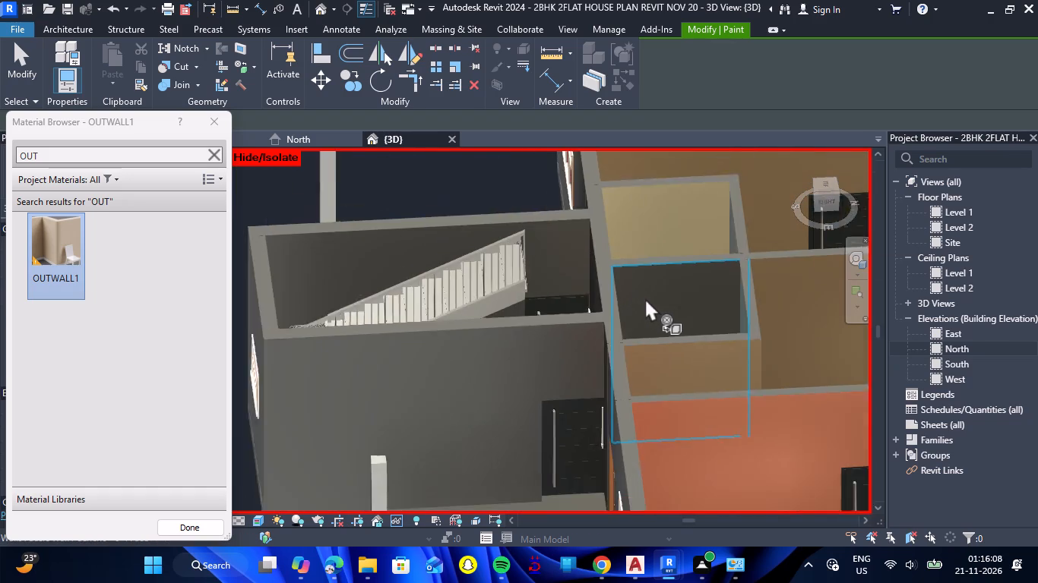
click(168, 160)
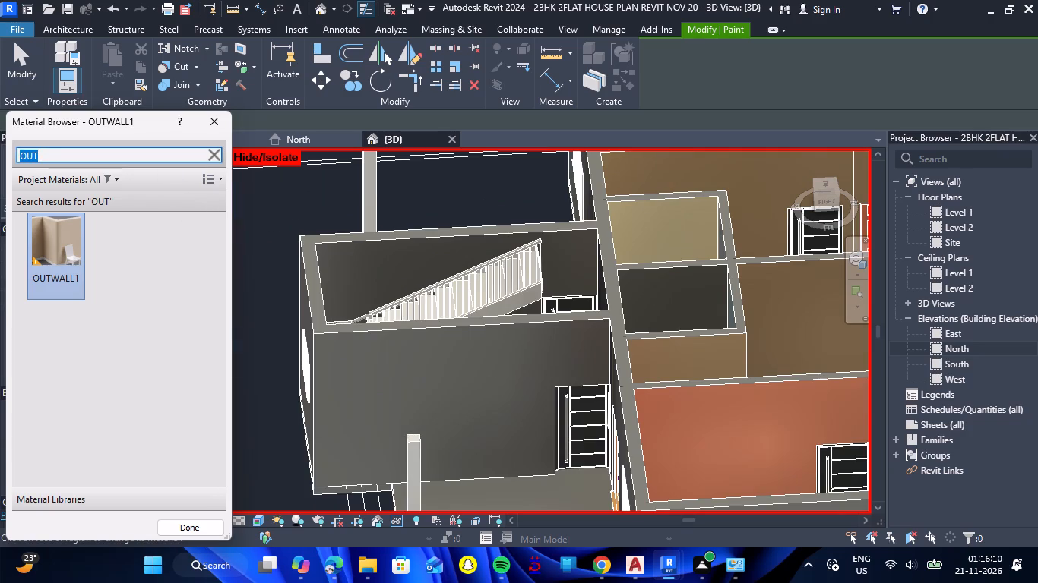
key(BackSpace)
text(BA)
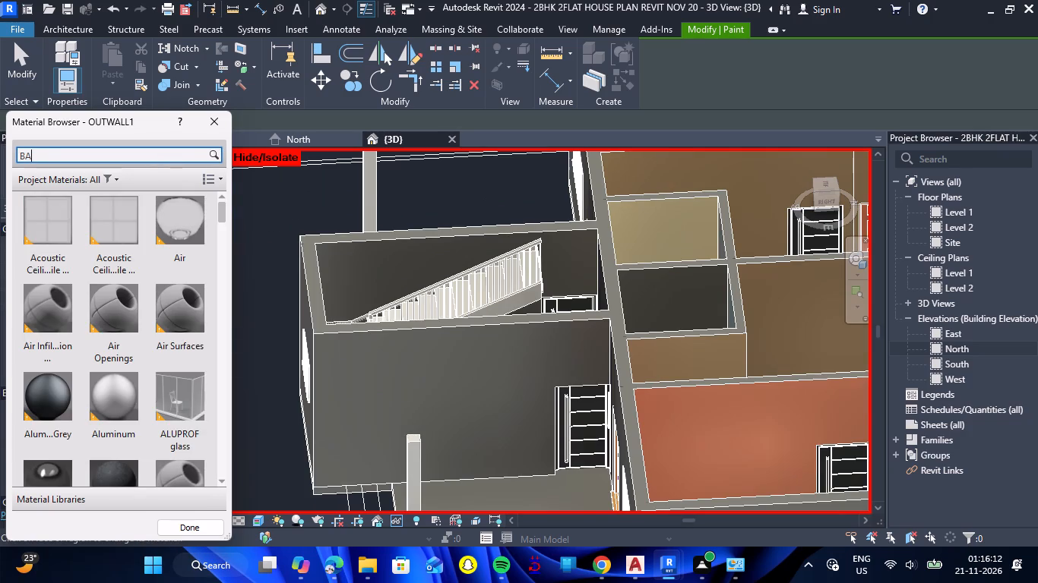
click(122, 241)
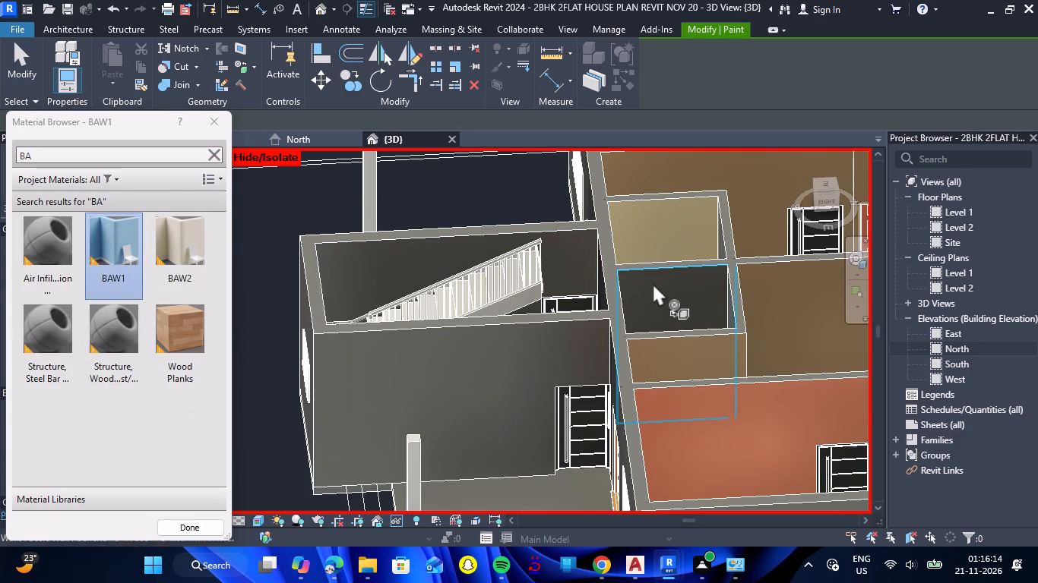
click(653, 283)
scroll(723, 274, up, 2)
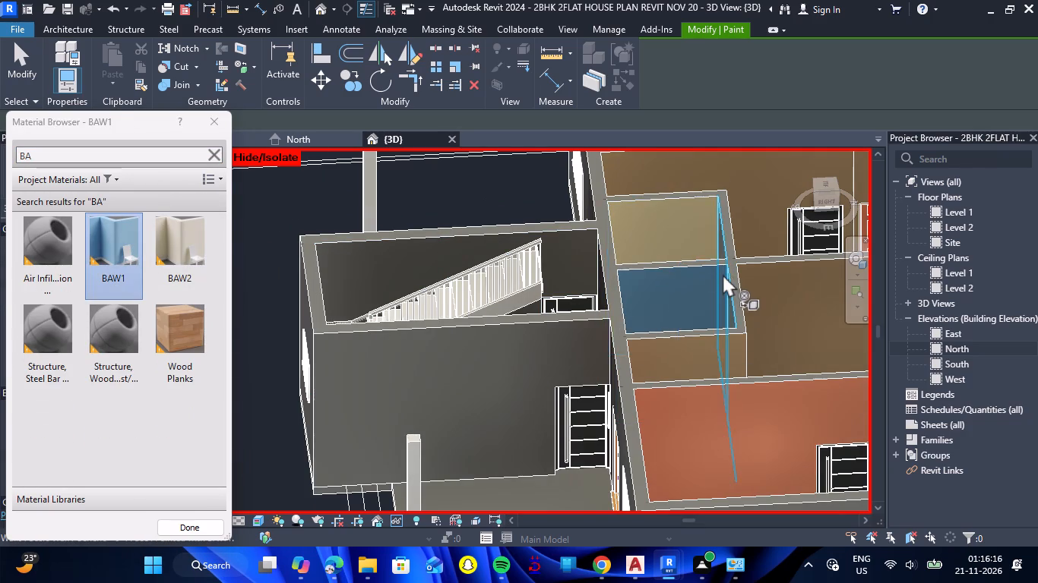
scroll(723, 274, up, 6)
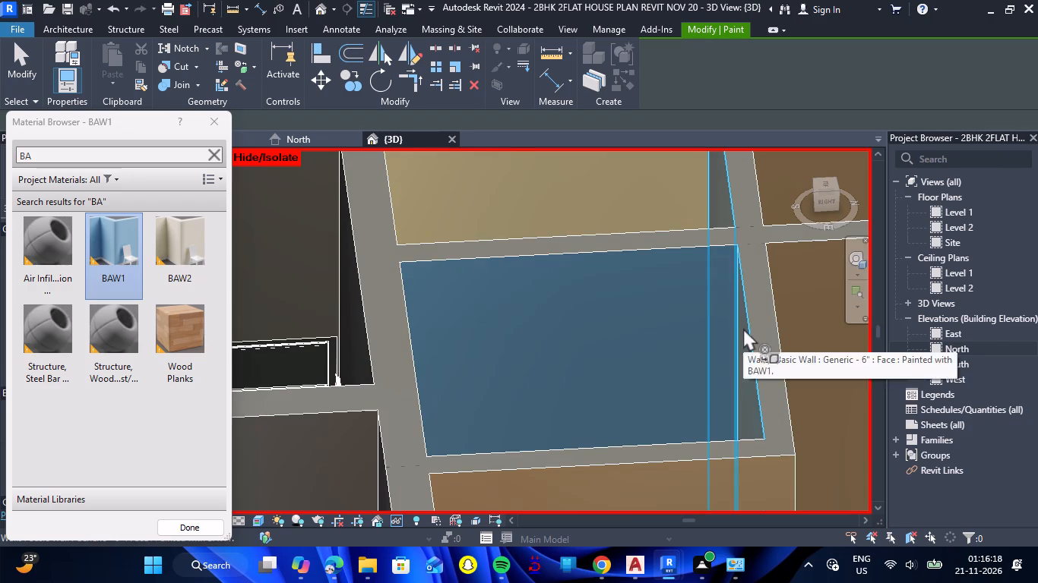
click(743, 328)
Paint the inner face of the stairwell's long west wall with BAW1.
scroll(689, 310, down, 9)
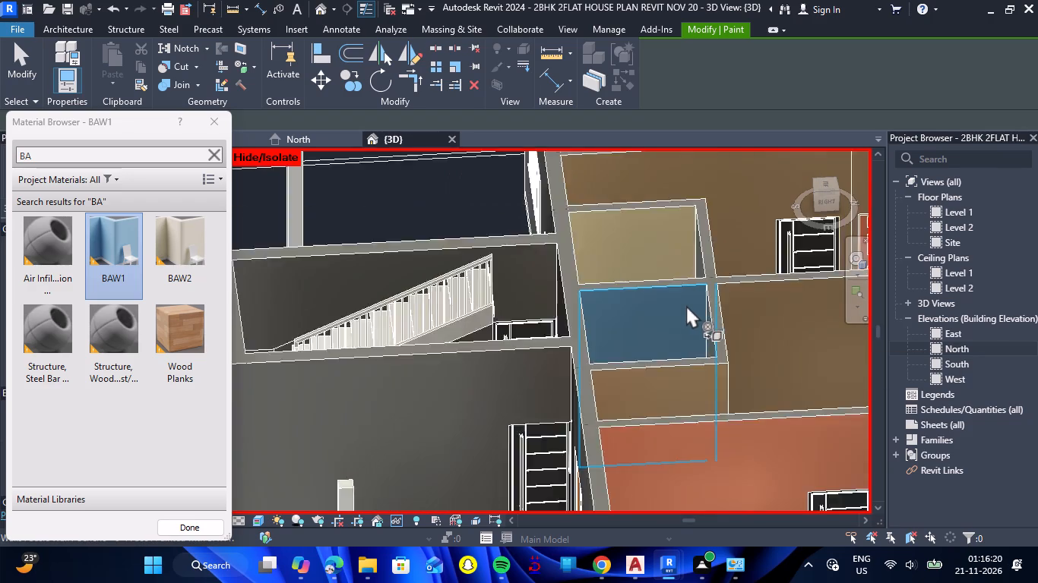
scroll(686, 305, down, 2)
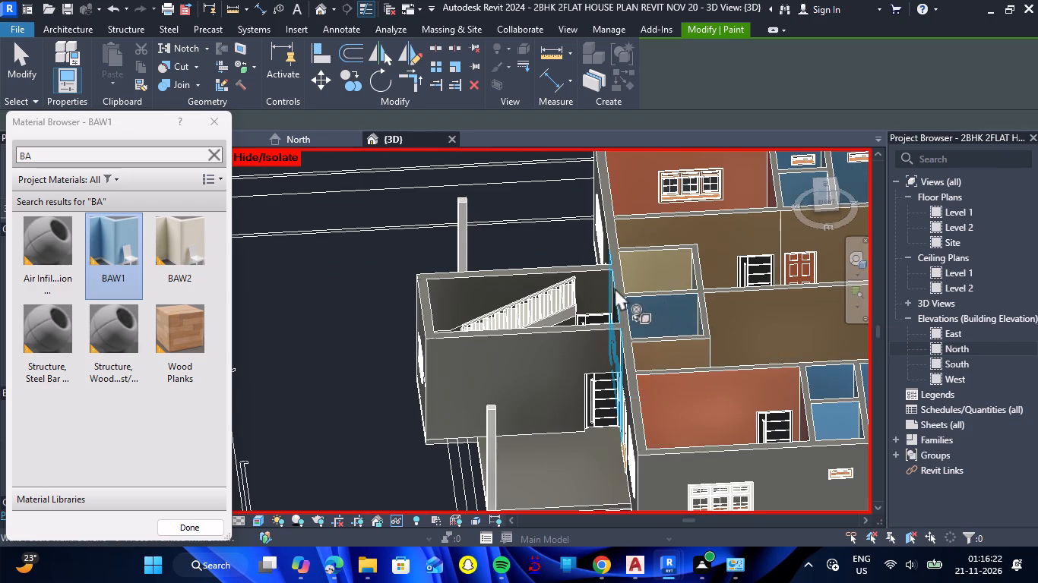
scroll(598, 283, up, 8)
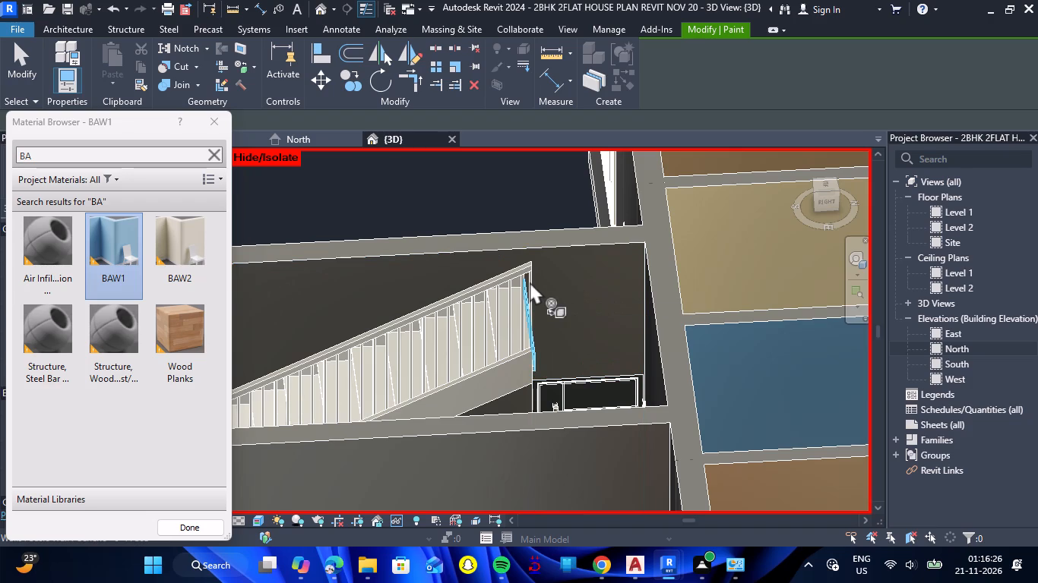
click(578, 321)
Paint the inner face of the stairwell's long east wall with BAW1.
scroll(578, 321, down, 7)
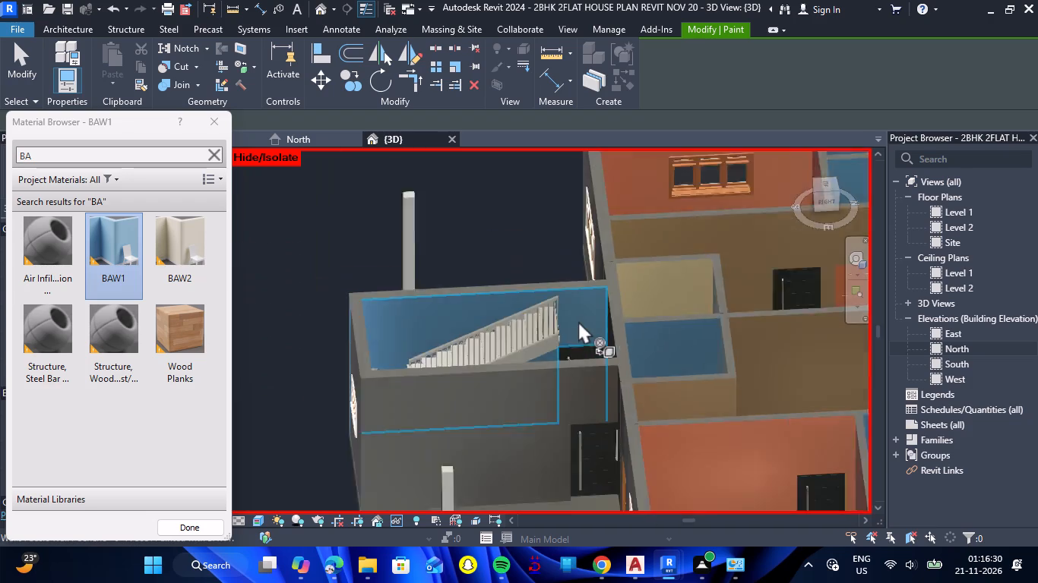
scroll(578, 321, down, 1)
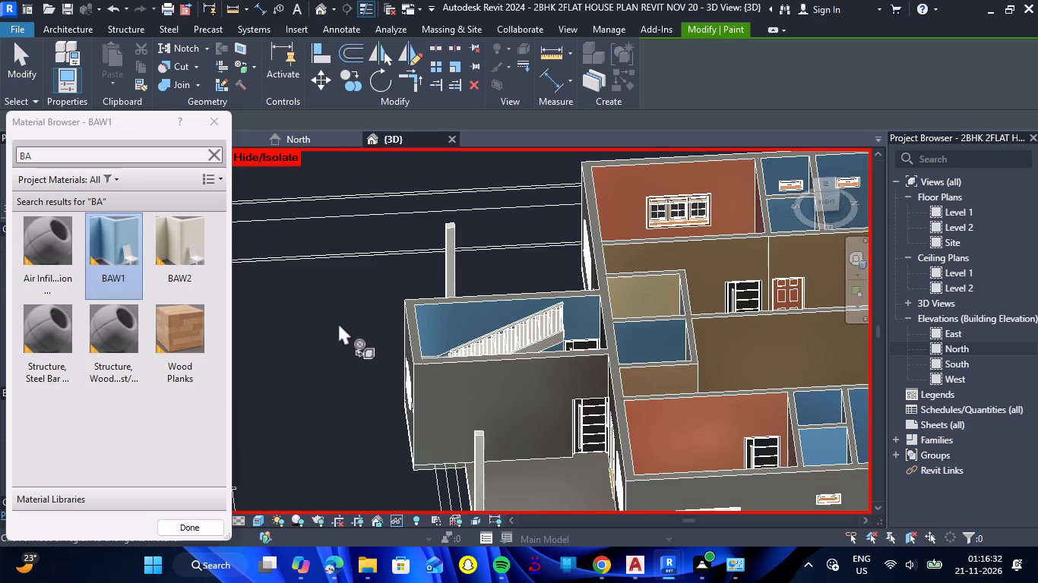
drag(338, 323, 617, 353)
shift+right_drag(338, 323, 617, 353)
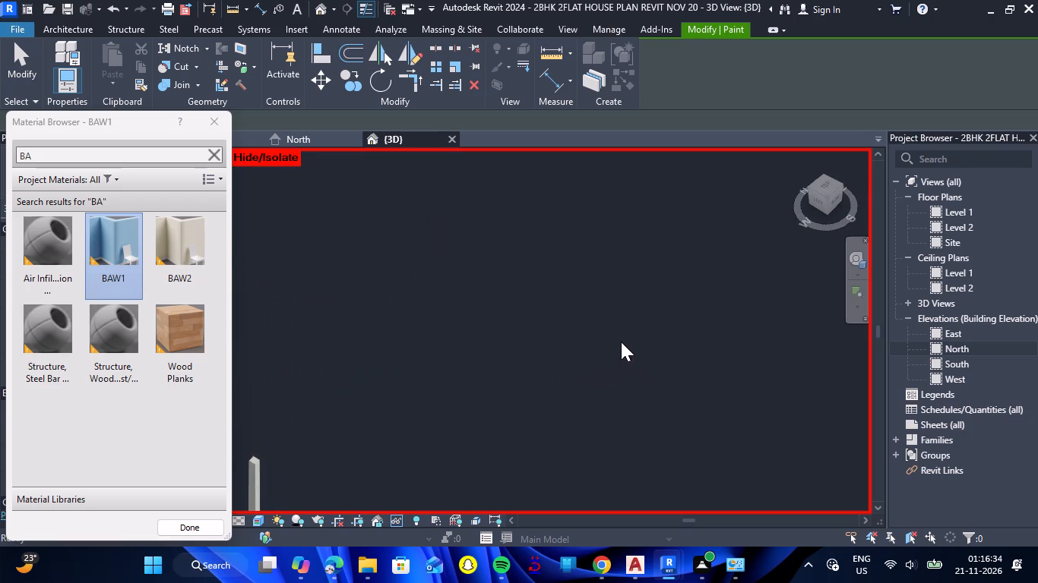
scroll(636, 323, down, 8)
scroll(468, 393, up, 8)
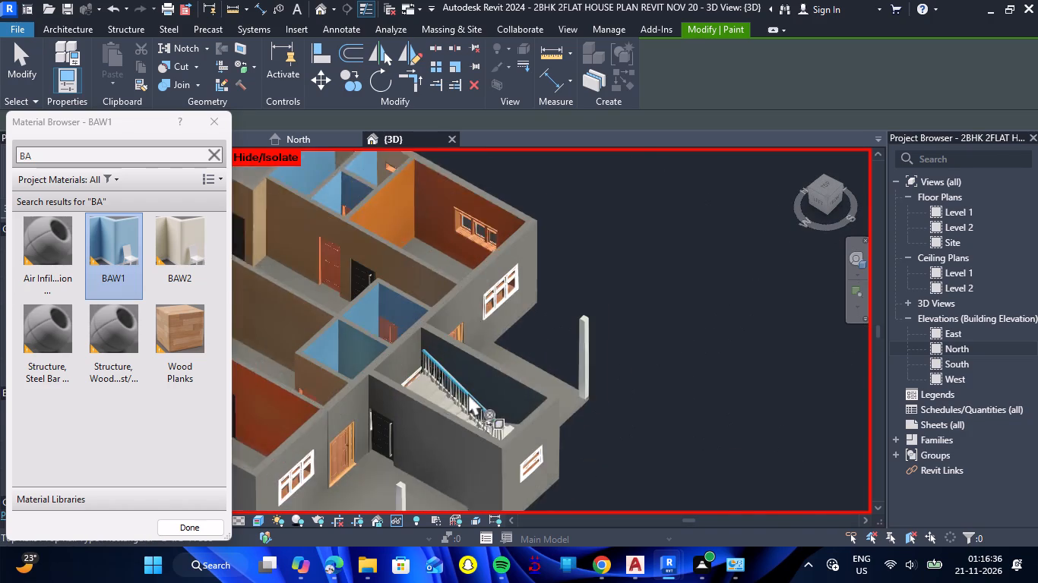
scroll(468, 393, up, 2)
click(501, 389)
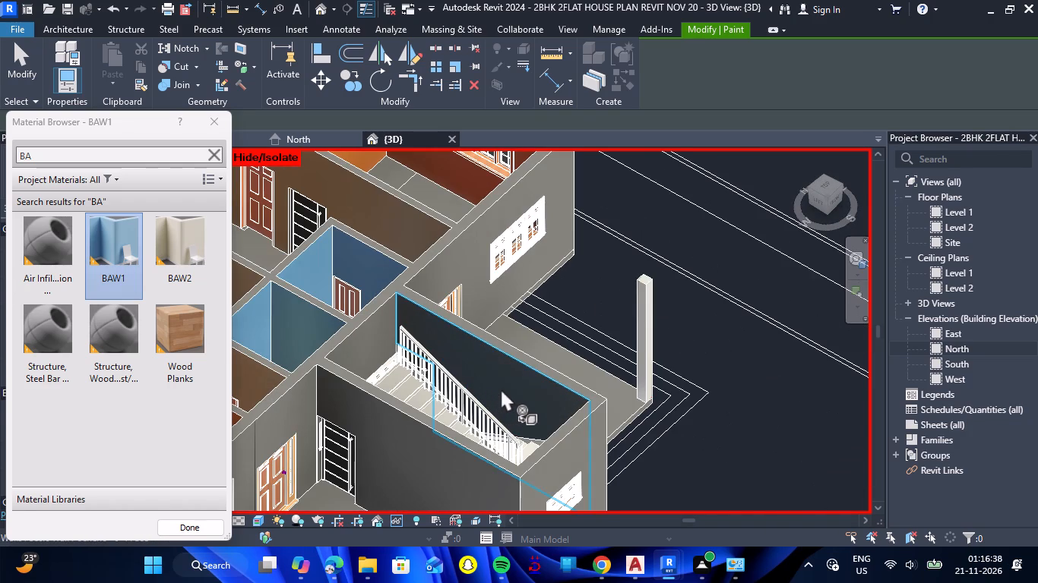
Paint the inner face of the stairwell's outer end wall, opposite the two small rooms, with BAW1.
scroll(500, 378, down, 6)
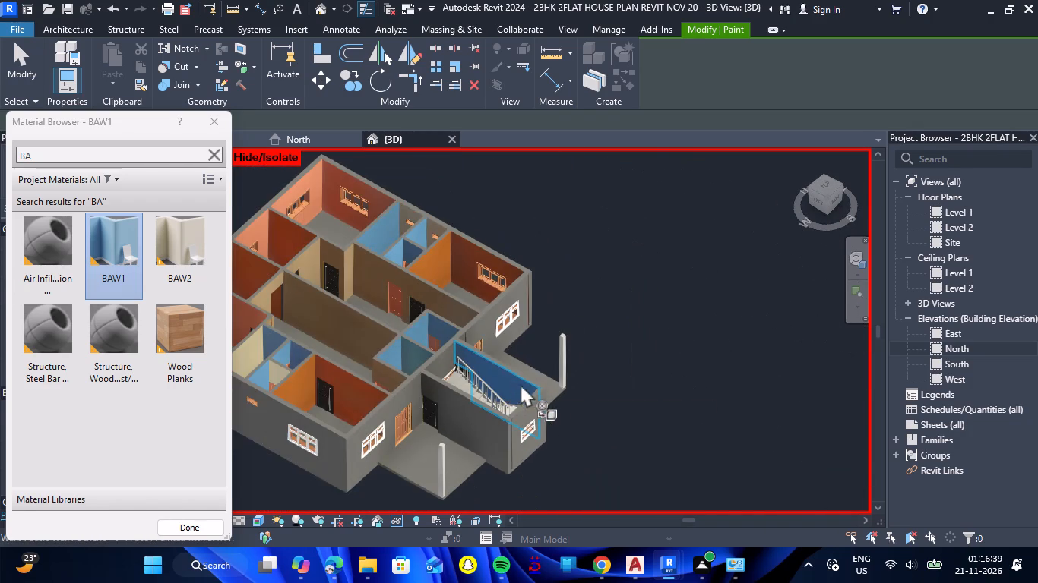
scroll(538, 379, down, 5)
drag(353, 453, 553, 447)
shift+right_drag(353, 453, 553, 447)
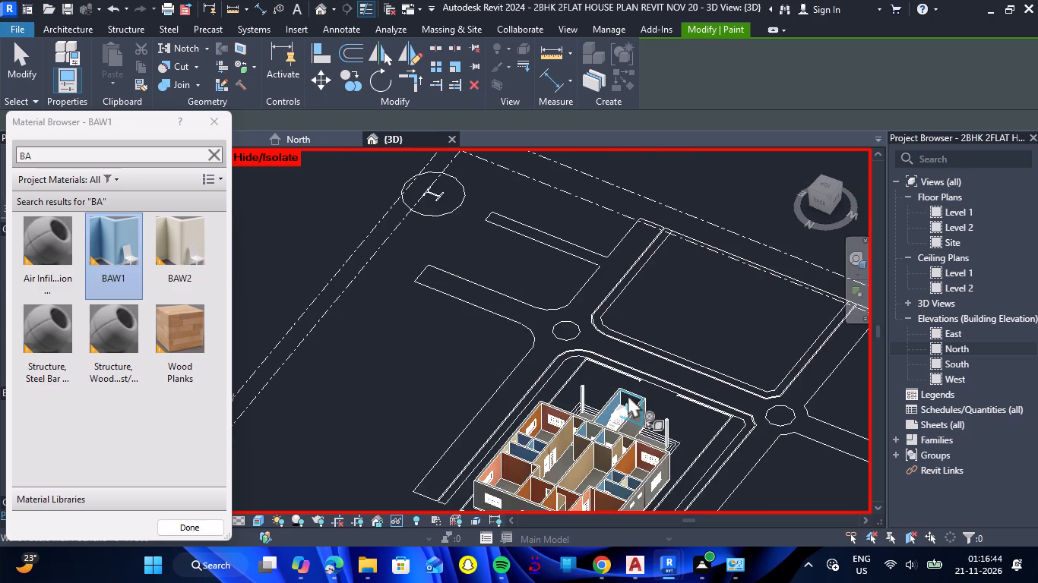
scroll(628, 395, up, 6)
click(628, 394)
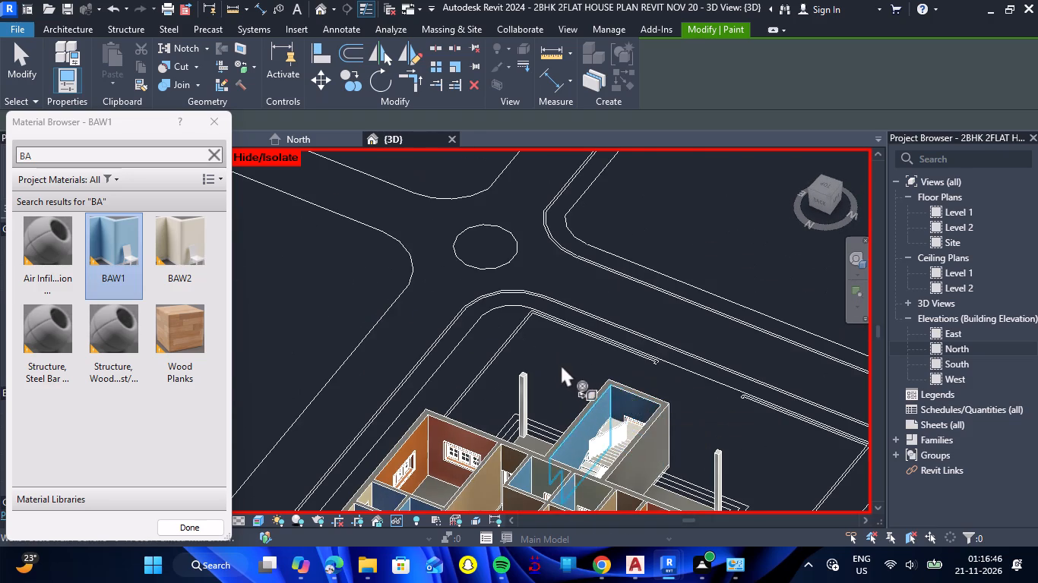
Split the 9" wall between the two small rooms and the stairwell where it meets the stairwell's long west wall.
scroll(561, 364, down, 7)
shift+drag(659, 382, 488, 445)
shift+right_drag(659, 382, 488, 445)
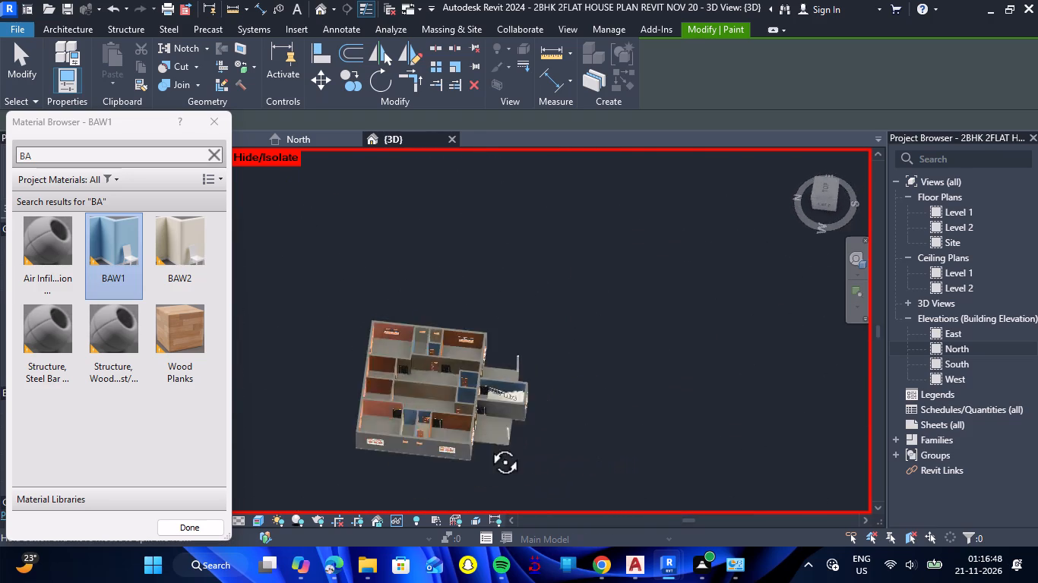
shift+right_drag(488, 445, 371, 417)
shift+drag(488, 445, 371, 417)
scroll(468, 308, up, 14)
click(438, 41)
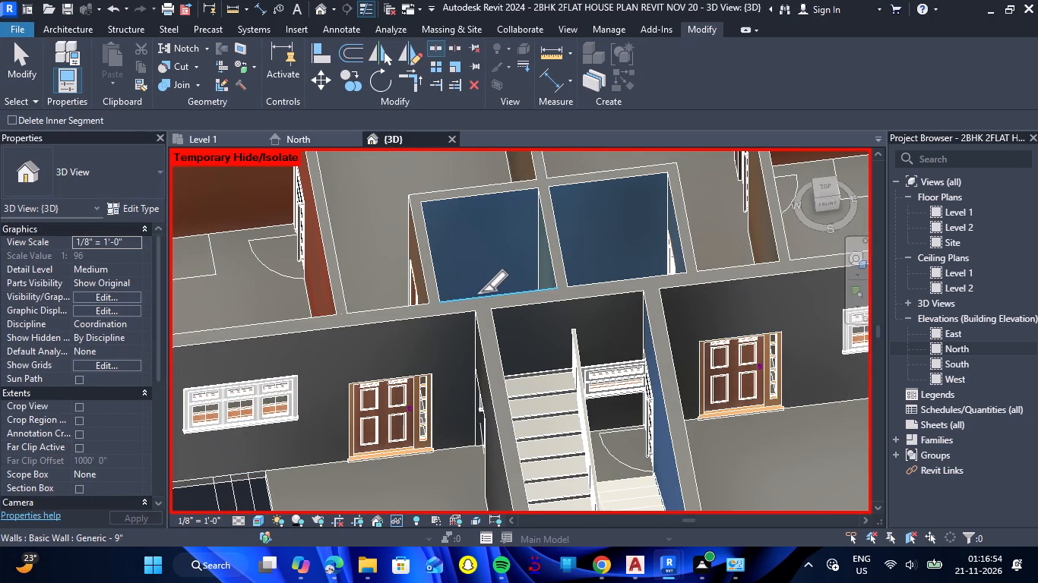
scroll(481, 291, up, 6)
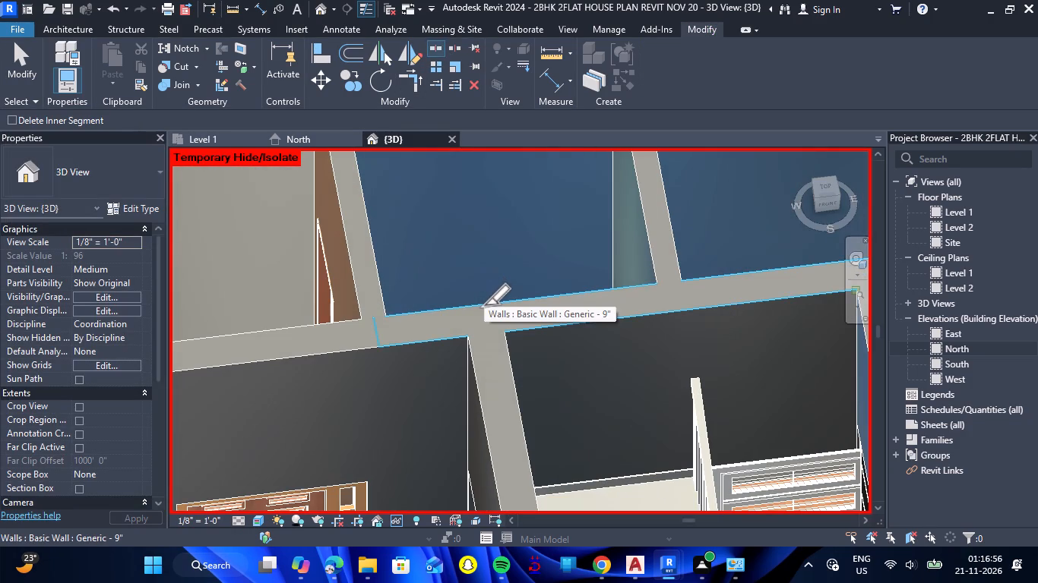
click(481, 304)
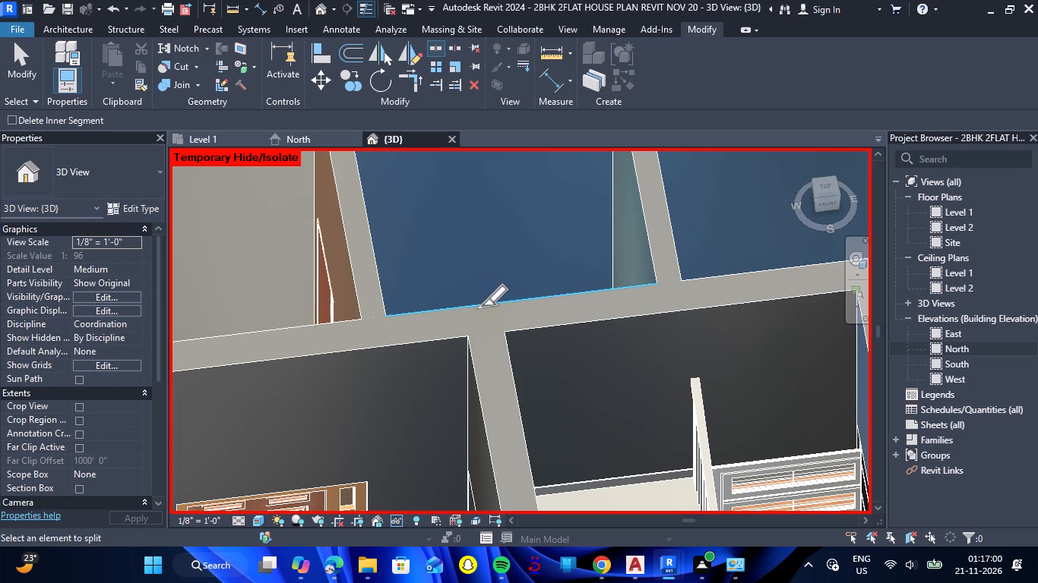
Split the same 9" wall where it meets the stairwell's long east wall.
scroll(454, 304, down, 10)
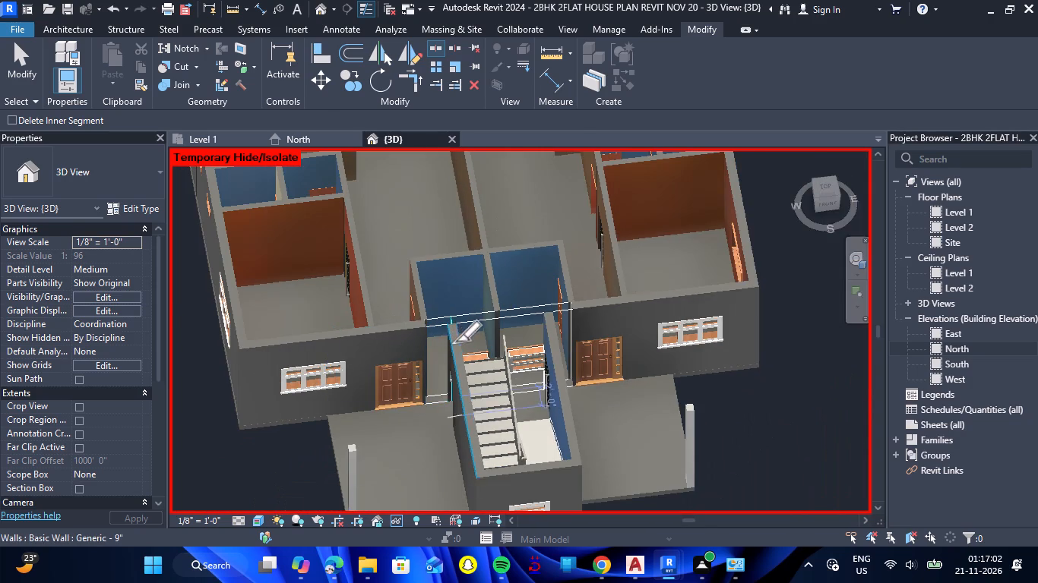
key(Escape)
scroll(546, 309, up, 7)
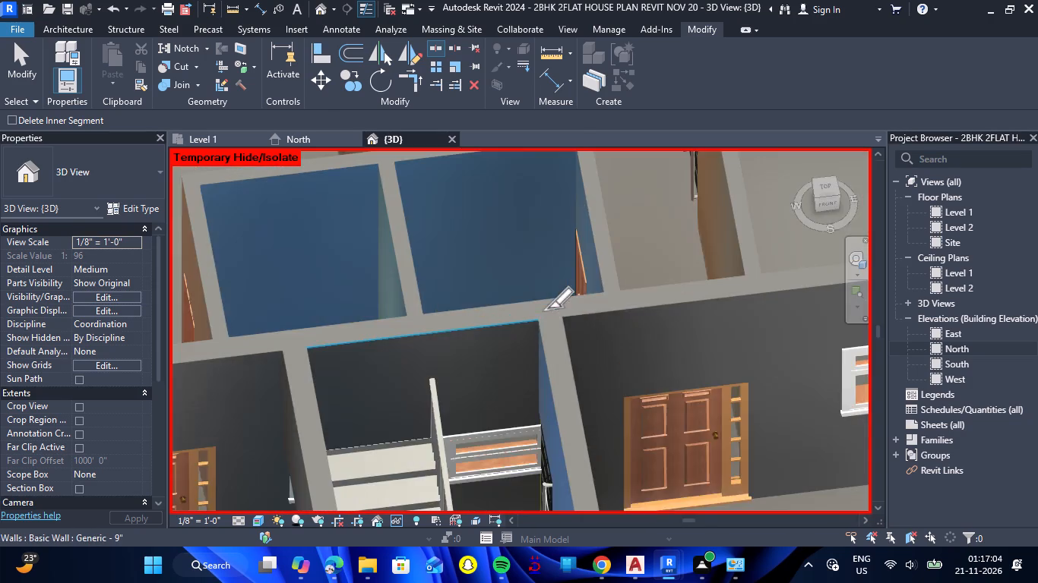
scroll(547, 308, up, 4)
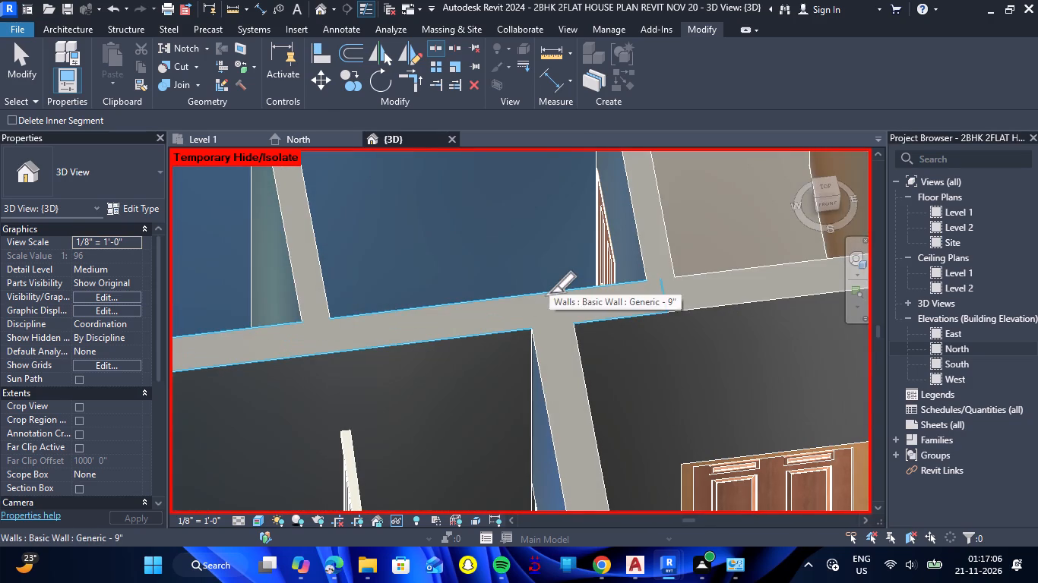
click(545, 290)
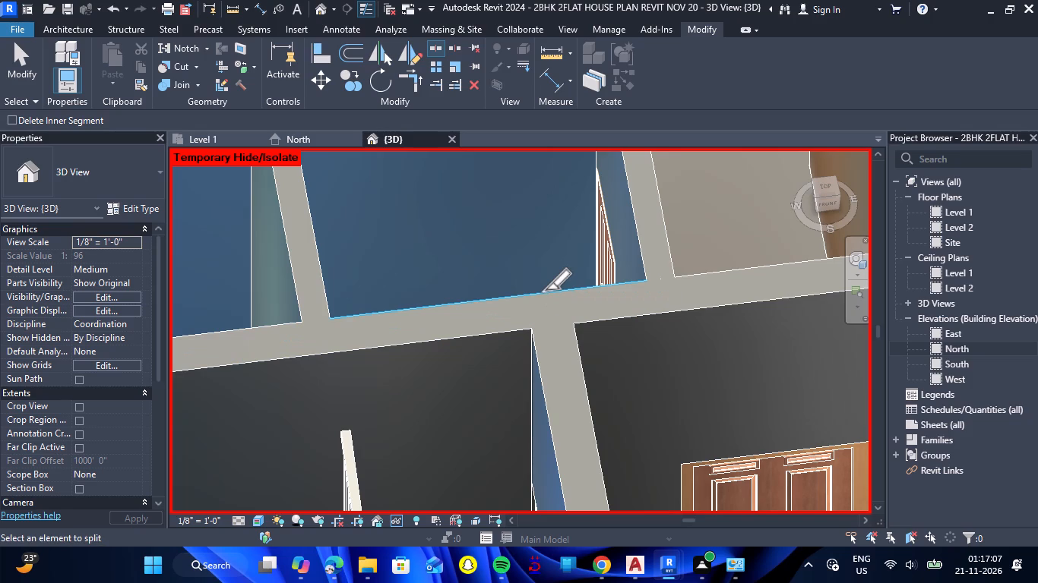
key(Escape)
scroll(541, 295, down, 7)
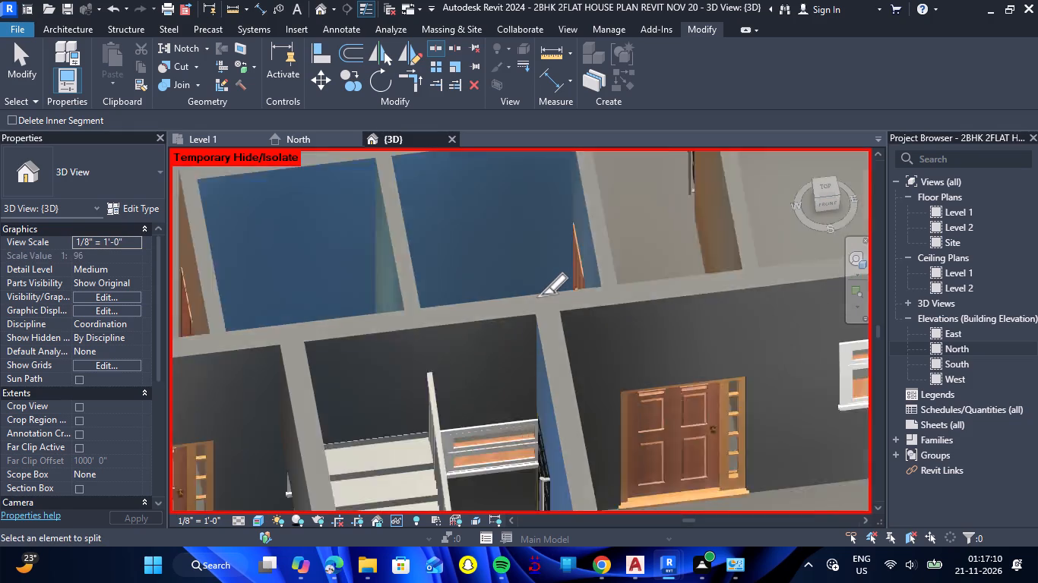
key(Escape)
Paint the stairwell-side face of the split 9" wall behind the stairs with BAW1 and finish painting.
text(PT)
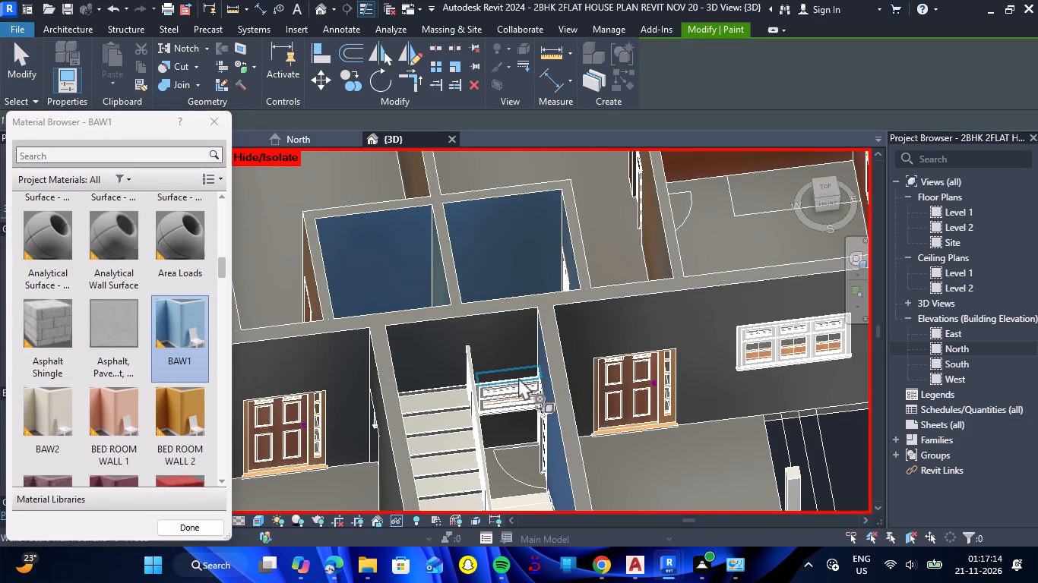
click(448, 359)
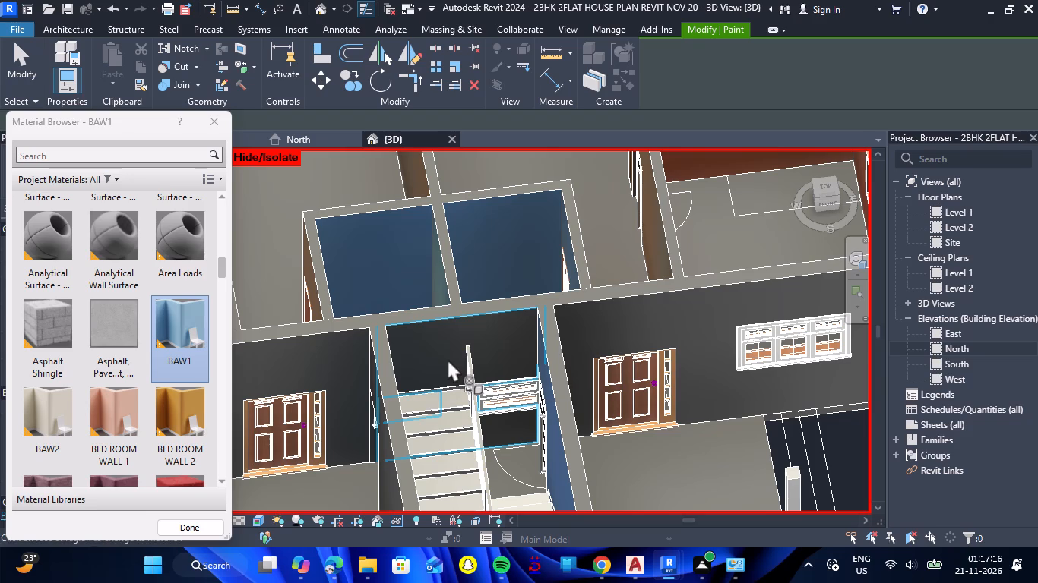
scroll(448, 359, down, 7)
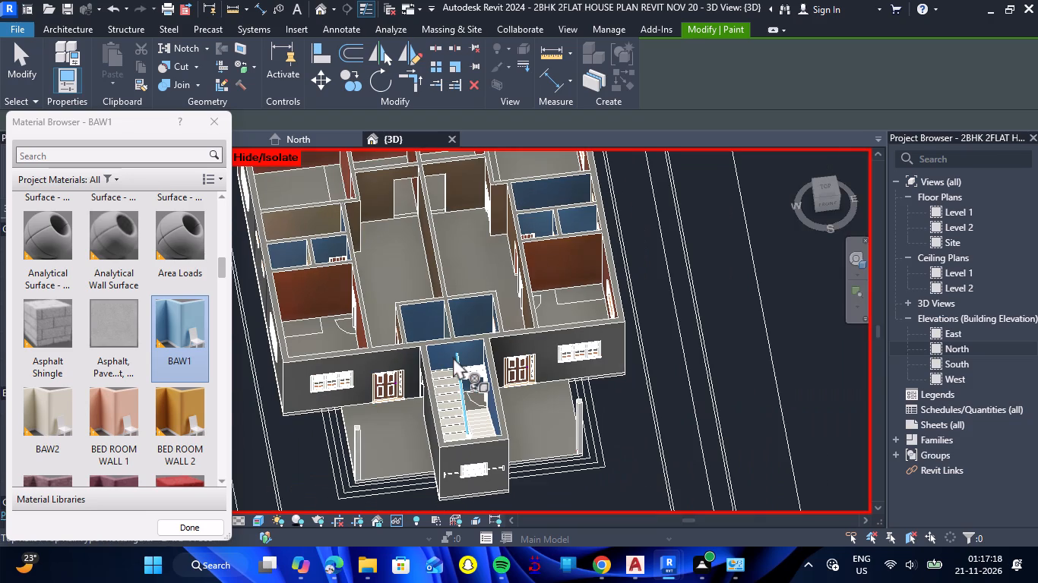
scroll(453, 357, down, 2)
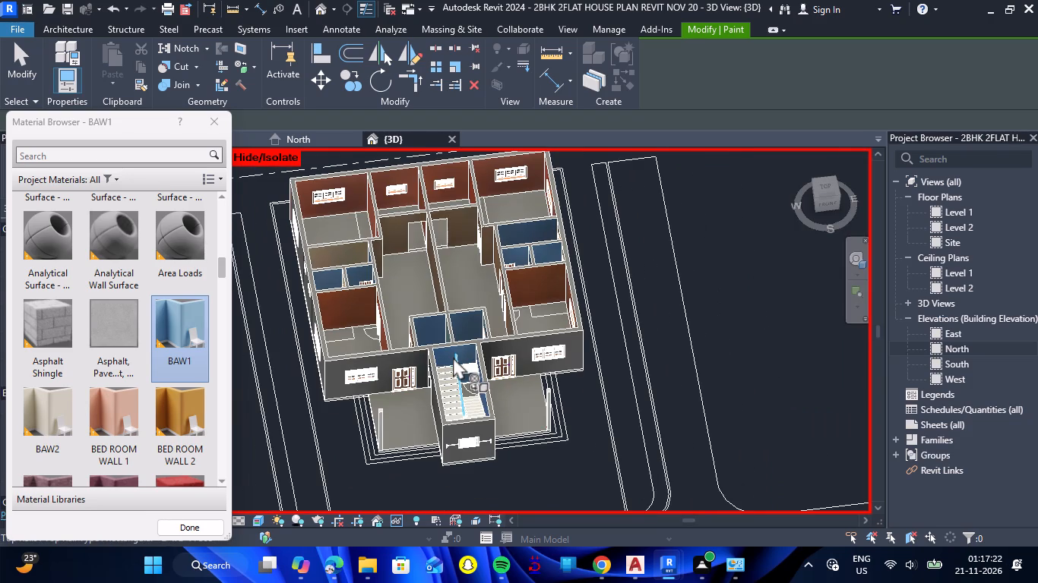
click(229, 128)
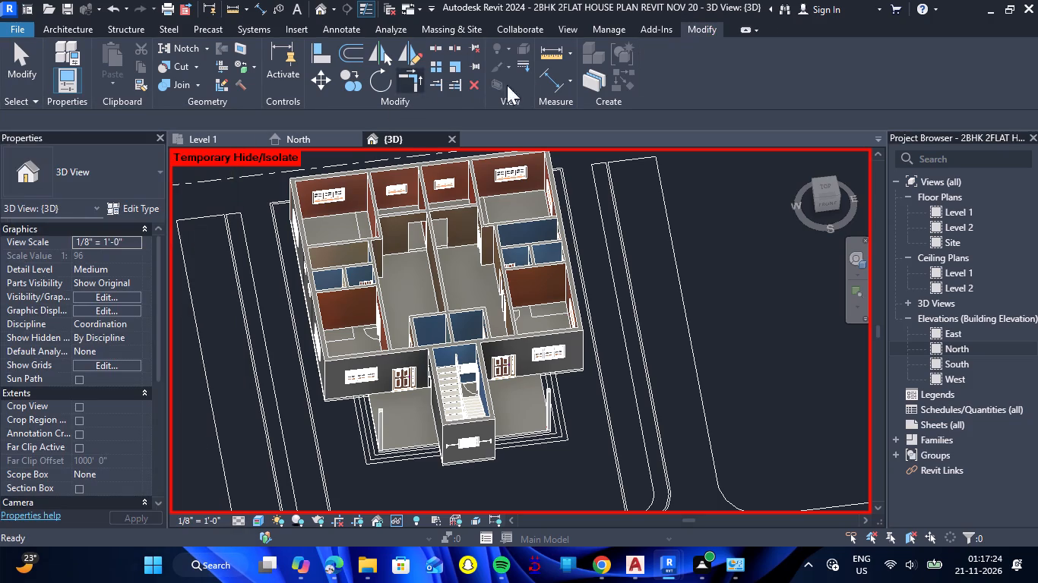
Create a new project material and name it FLOORING TILES.
click(617, 34)
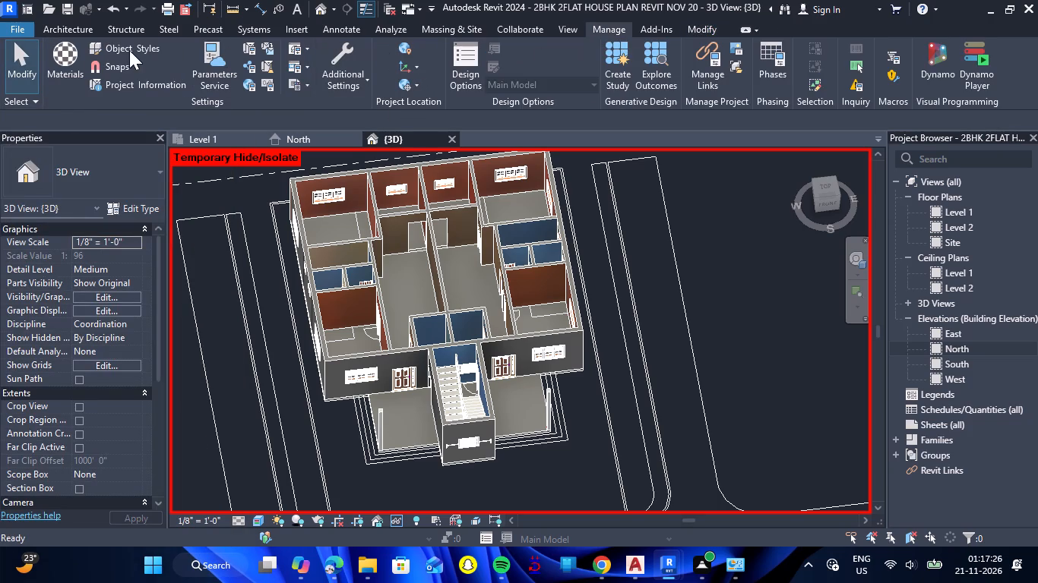
click(68, 52)
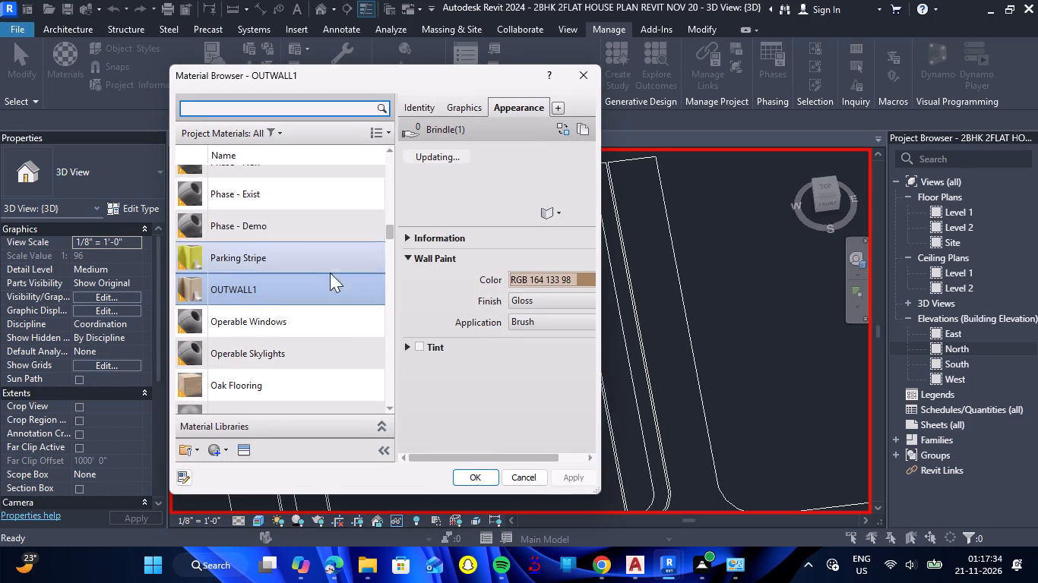
click(228, 452)
click(236, 461)
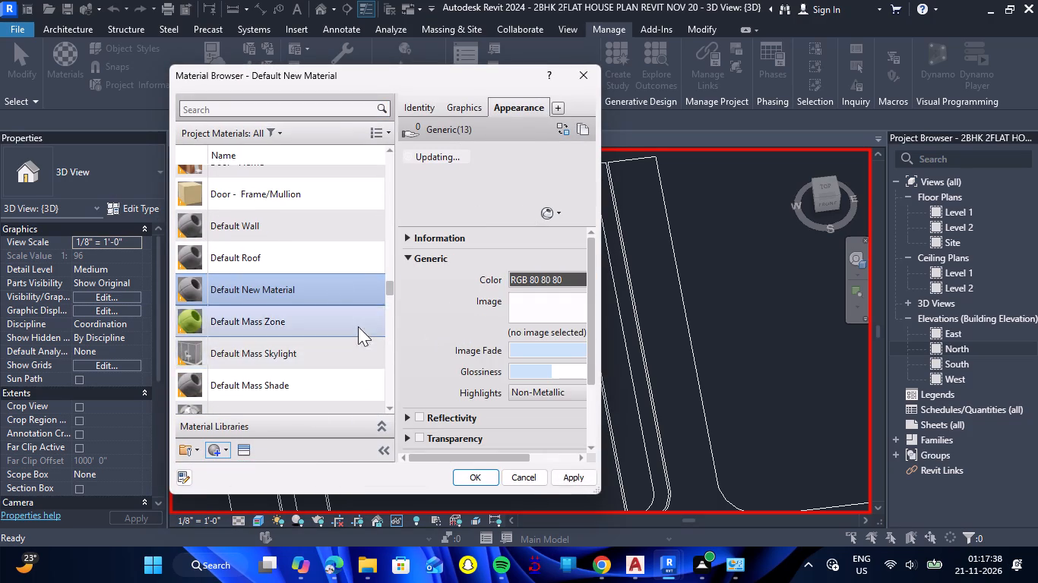
right_click(341, 291)
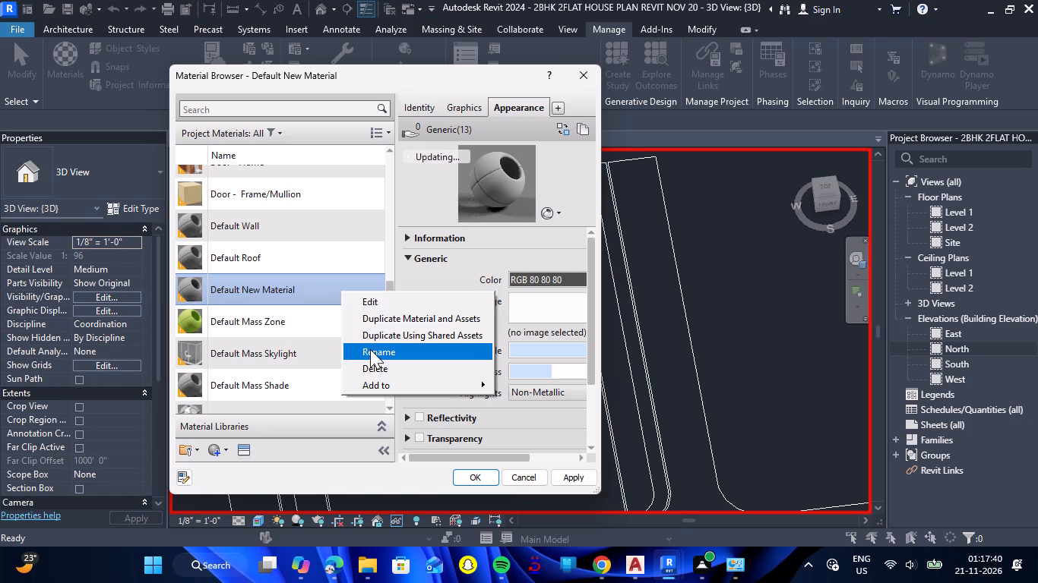
click(370, 349)
key(BackSpace)
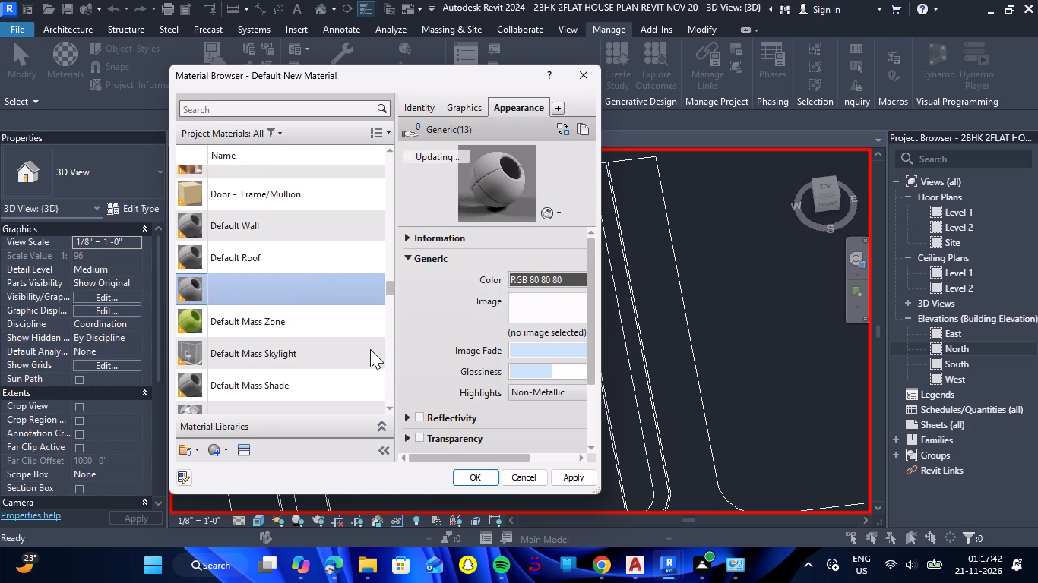
text(FLO)
key(w)
key(BackSpace)
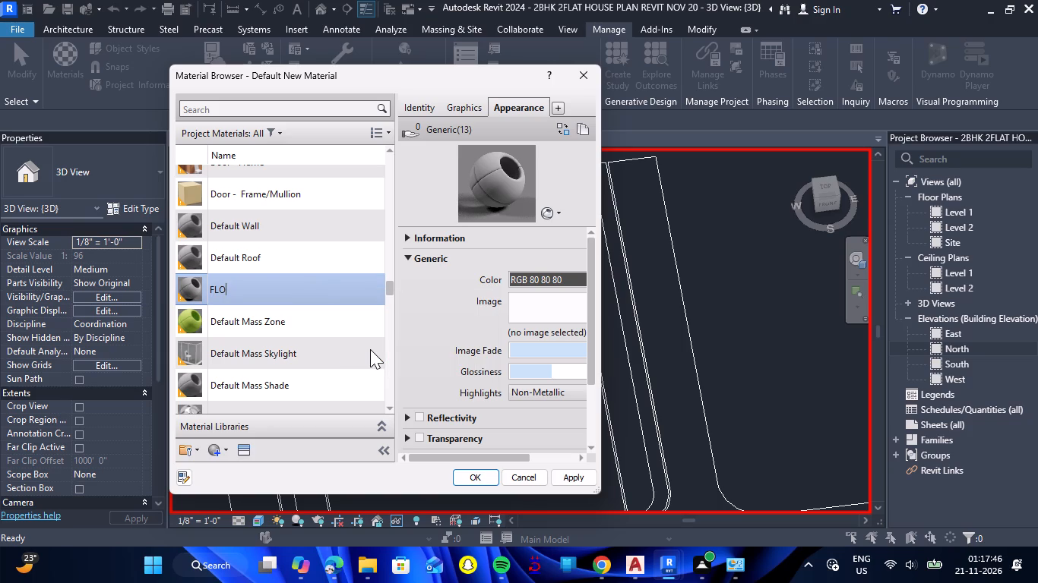
text(ORING)
key(space)
key(space)
text(TILES)
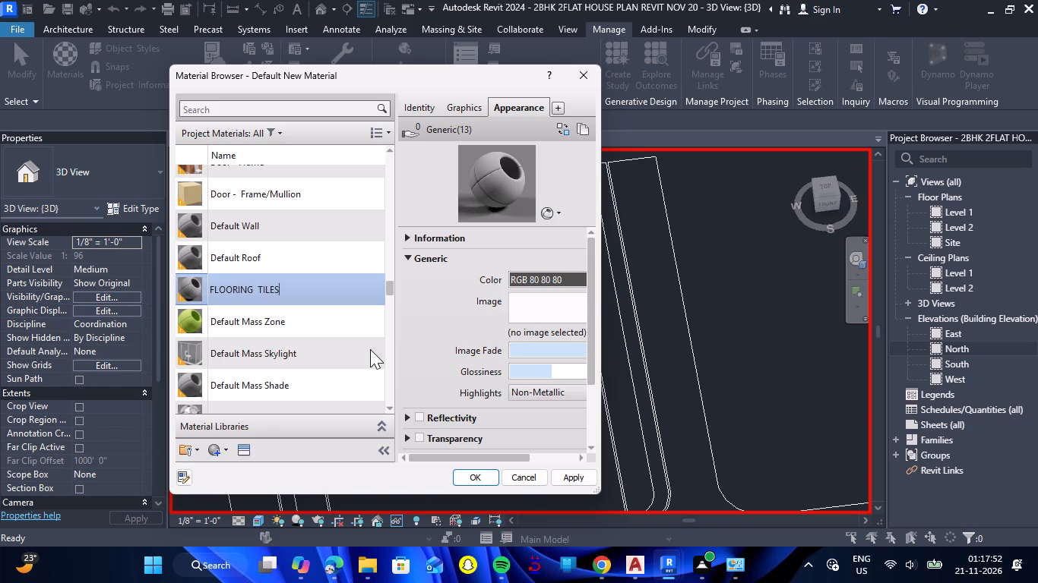
key(space)
key(Return)
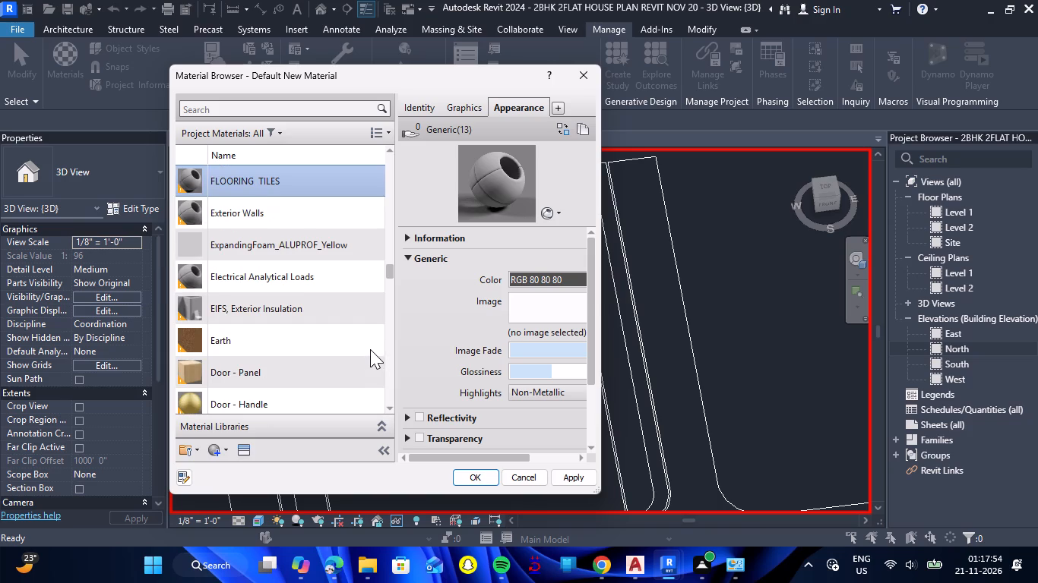
Give FLOORING TILES the "Tiles - 5x1in W...Glass and Stone" appearance from the Wall Covering: Tile assets and apply it.
click(245, 446)
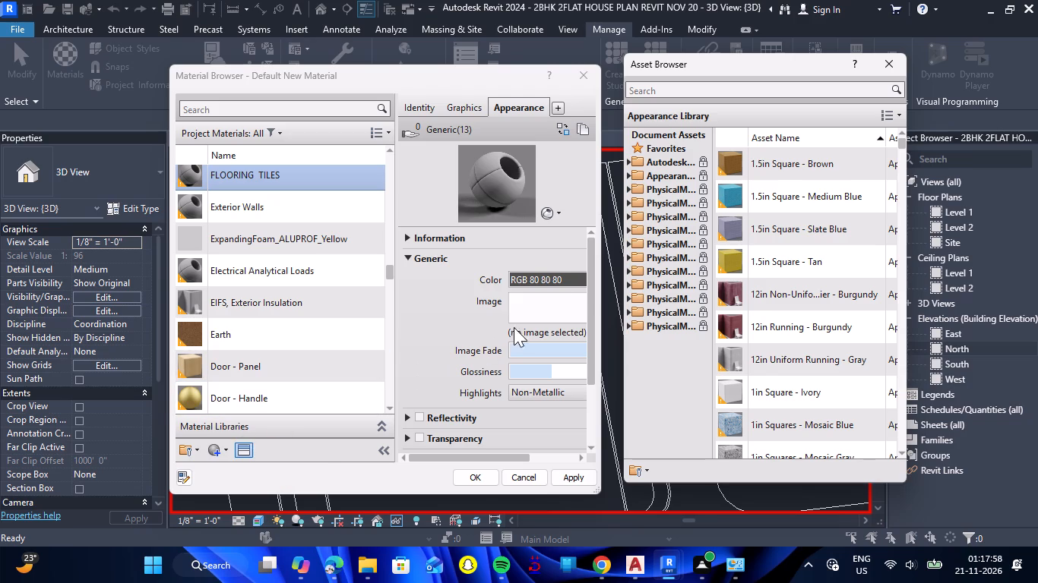
double_click(662, 181)
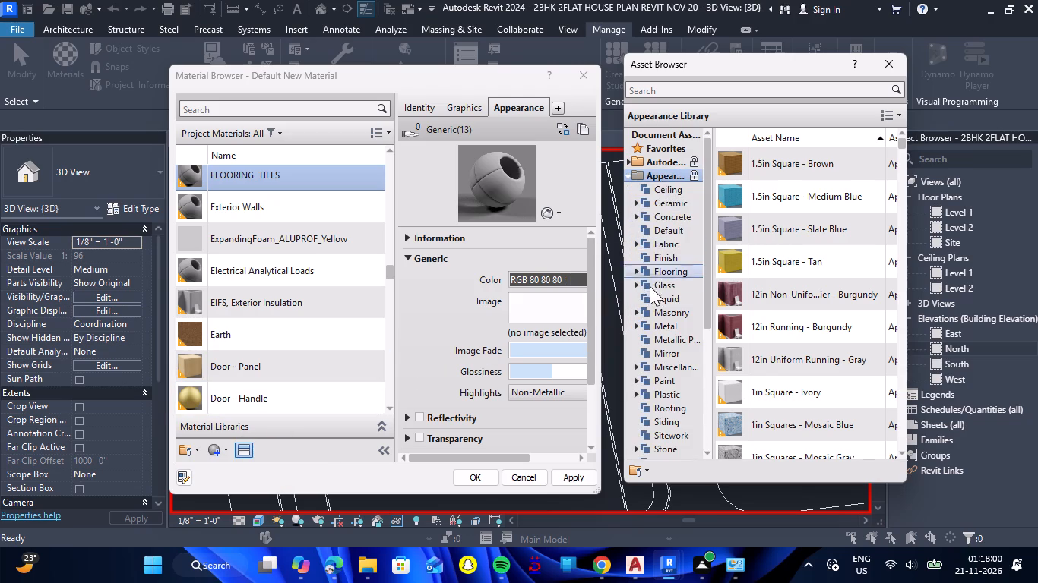
scroll(663, 288, down, 2)
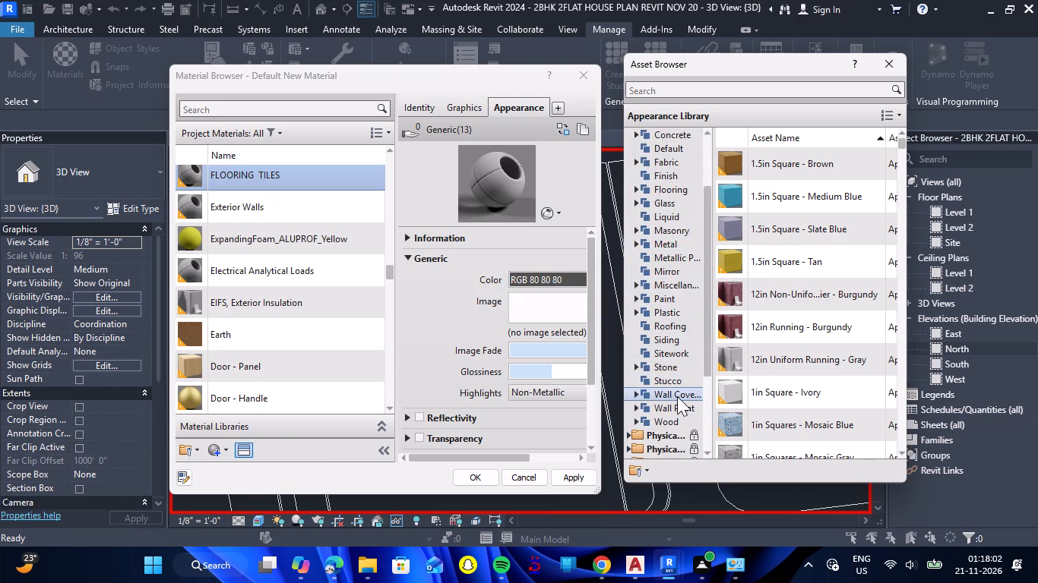
double_click(677, 396)
click(678, 415)
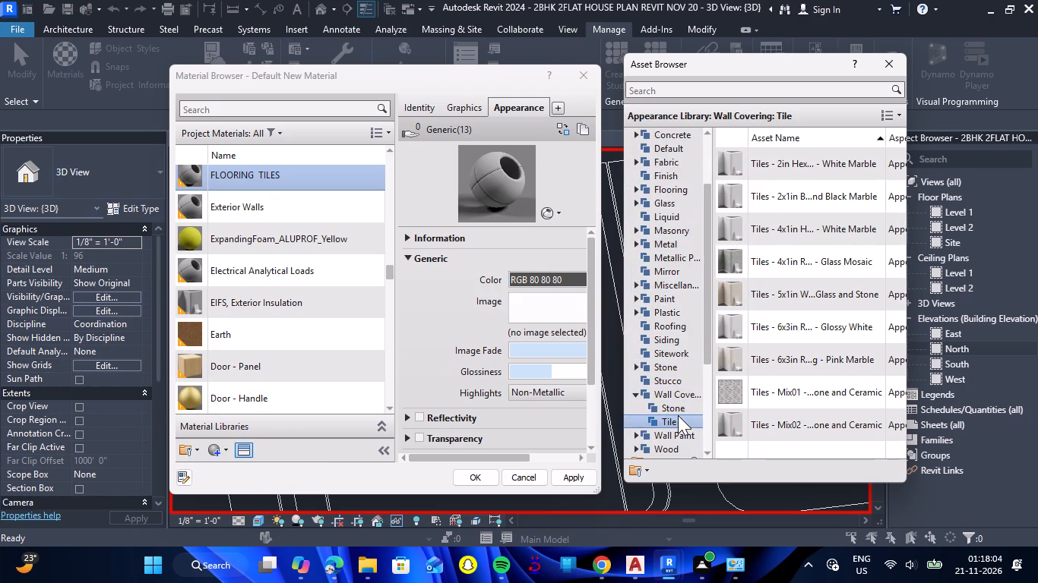
double_click(766, 285)
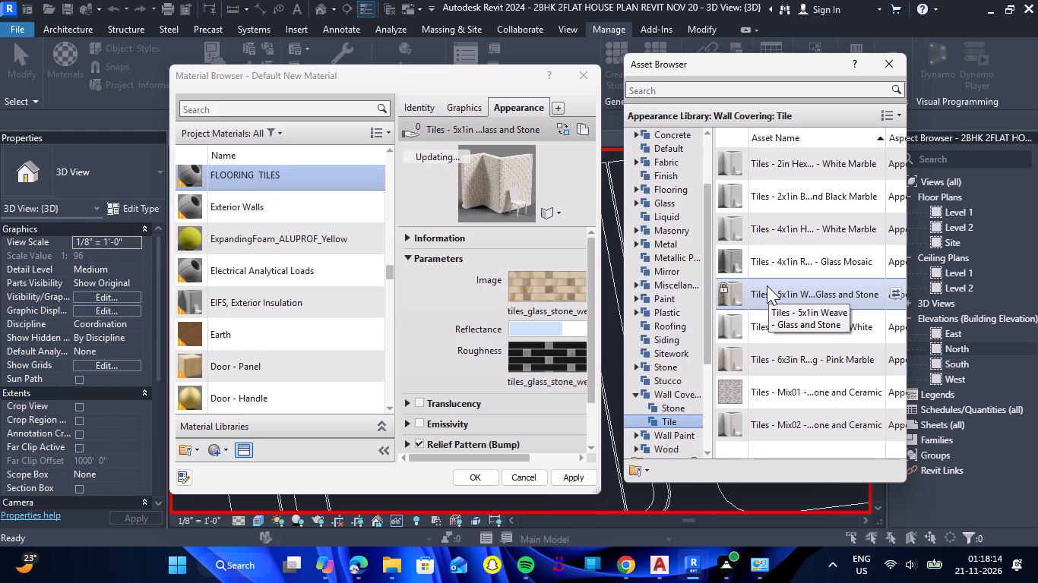
click(564, 479)
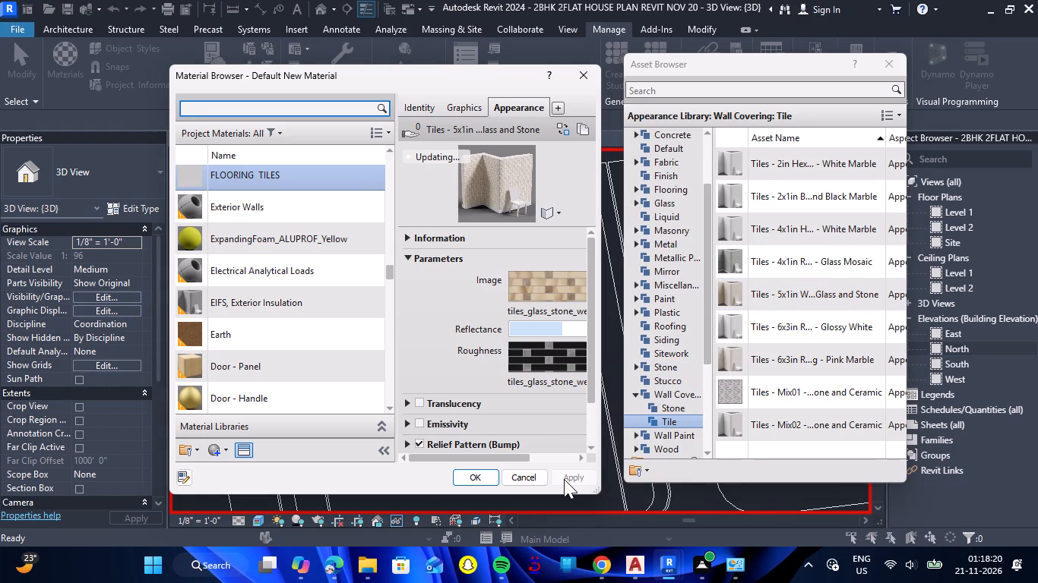
Create another new project material and name it FLOORING TILES 1.
click(226, 455)
click(236, 468)
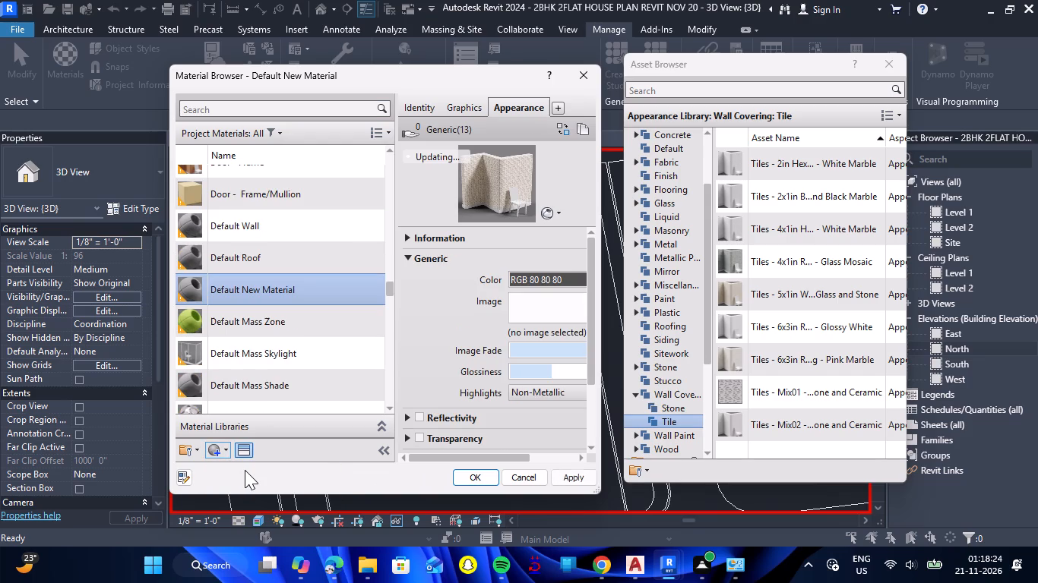
right_click(305, 277)
click(335, 339)
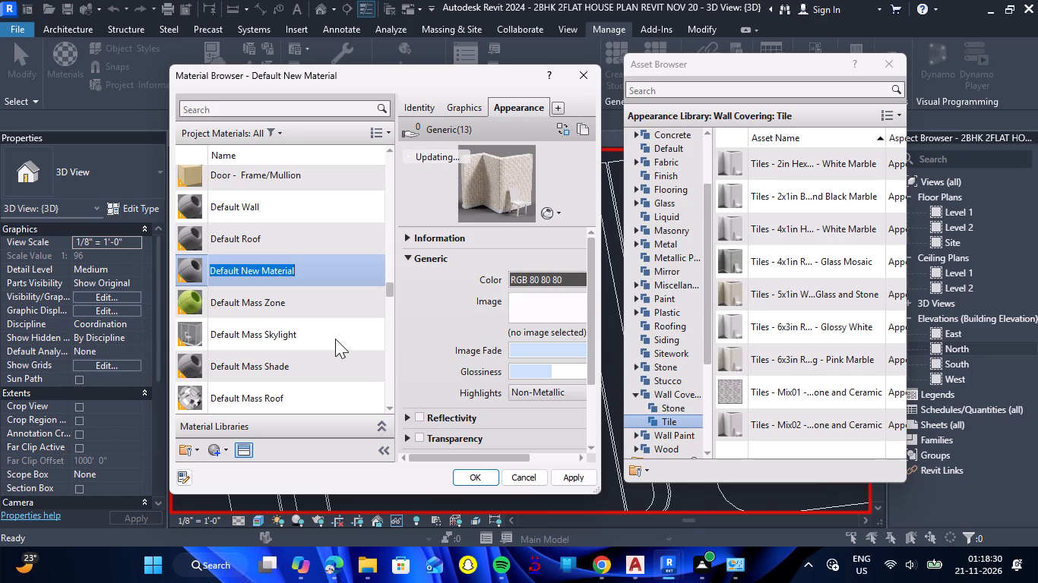
text(FOL)
key(BackSpace)
key(BackSpace)
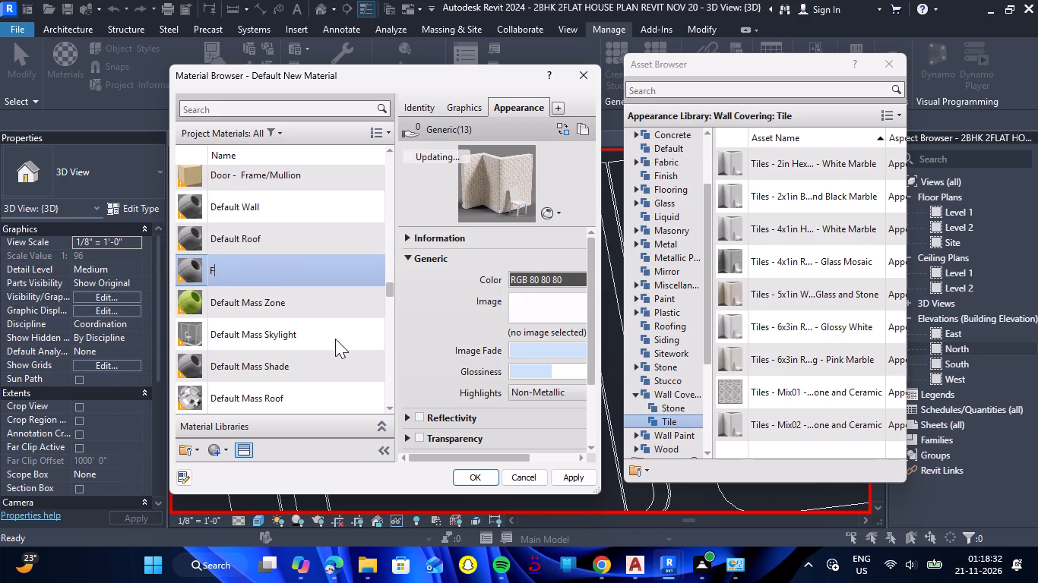
text(LOORING)
key(space)
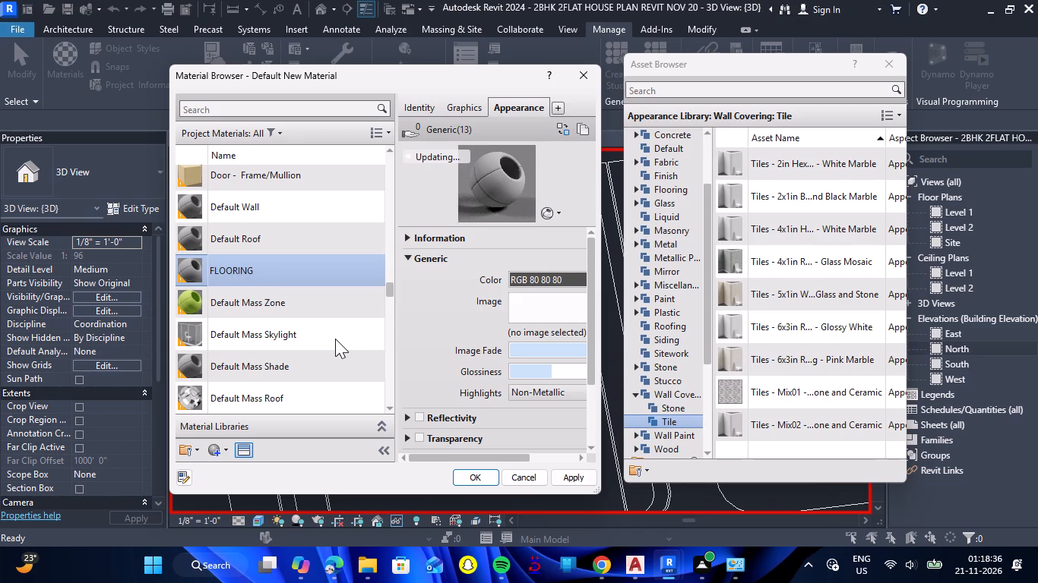
text(TILES 1)
key(Return)
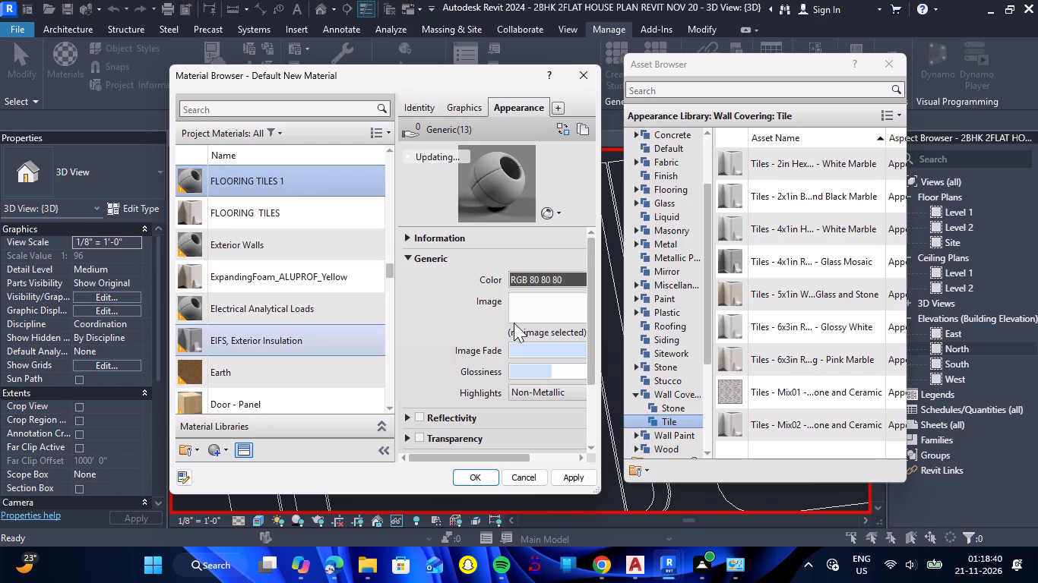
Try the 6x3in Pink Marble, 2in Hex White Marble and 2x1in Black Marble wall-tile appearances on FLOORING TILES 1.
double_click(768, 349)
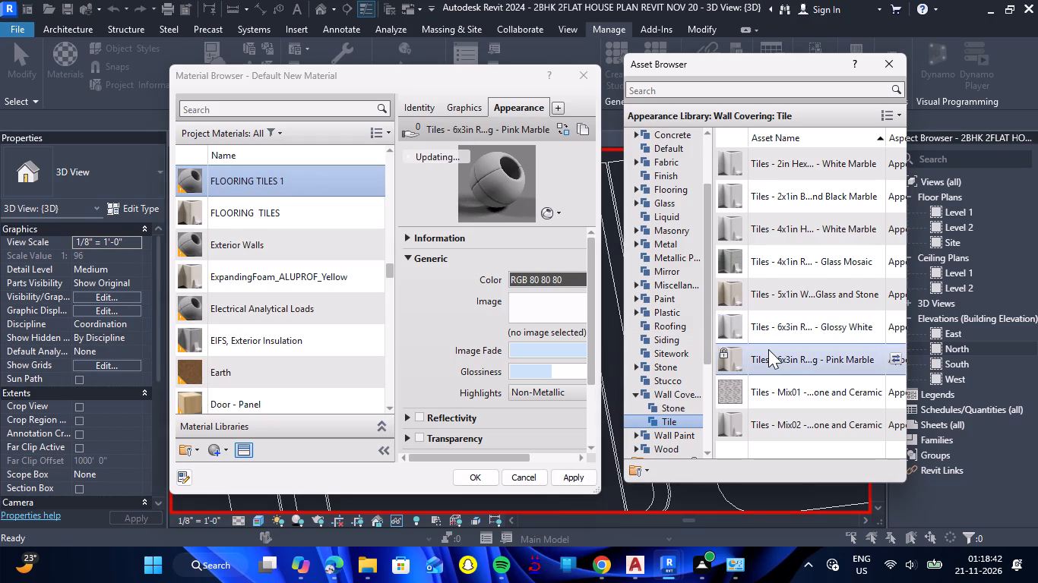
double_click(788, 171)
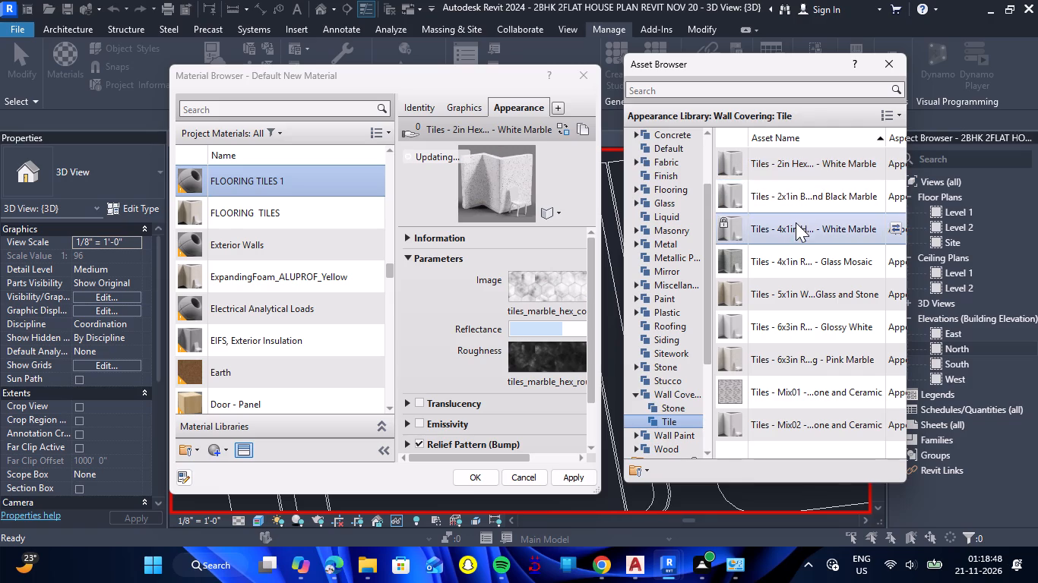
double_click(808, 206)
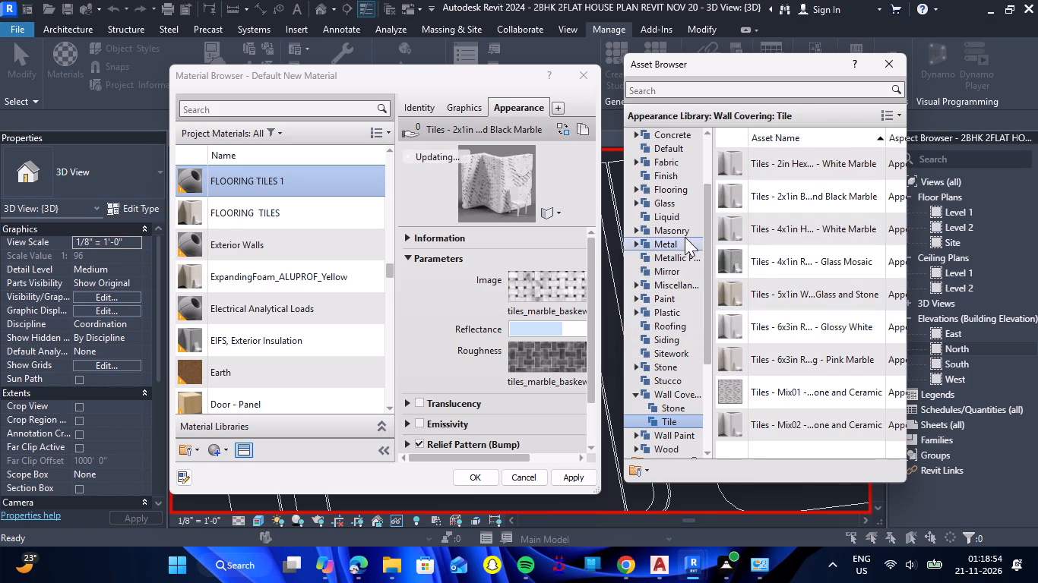
Give FLOORING TILES 1 the "Diamond - Red" appearance from the Flooring: Tile assets.
double_click(678, 191)
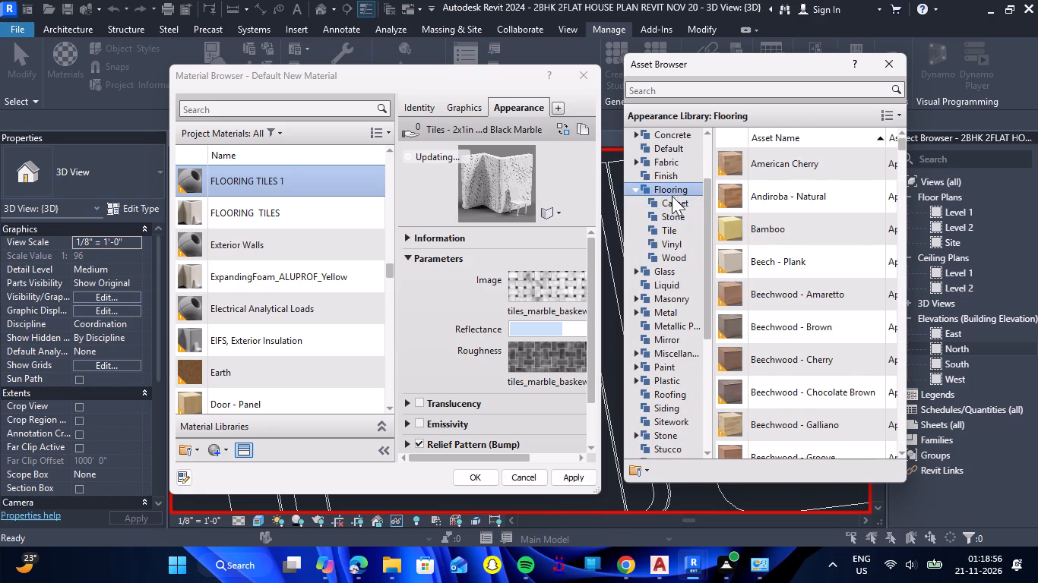
double_click(676, 230)
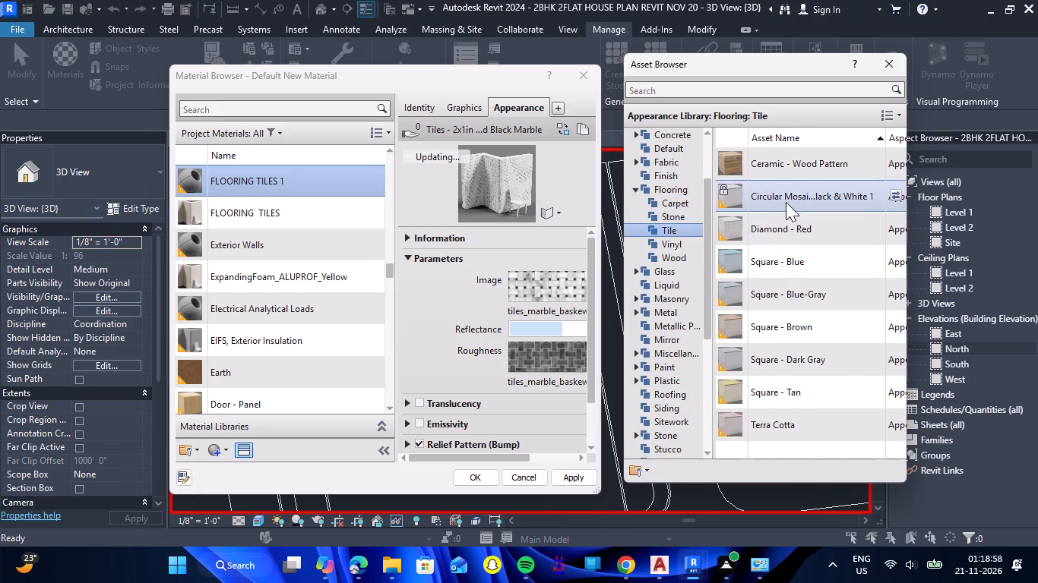
click(787, 199)
double_click(792, 225)
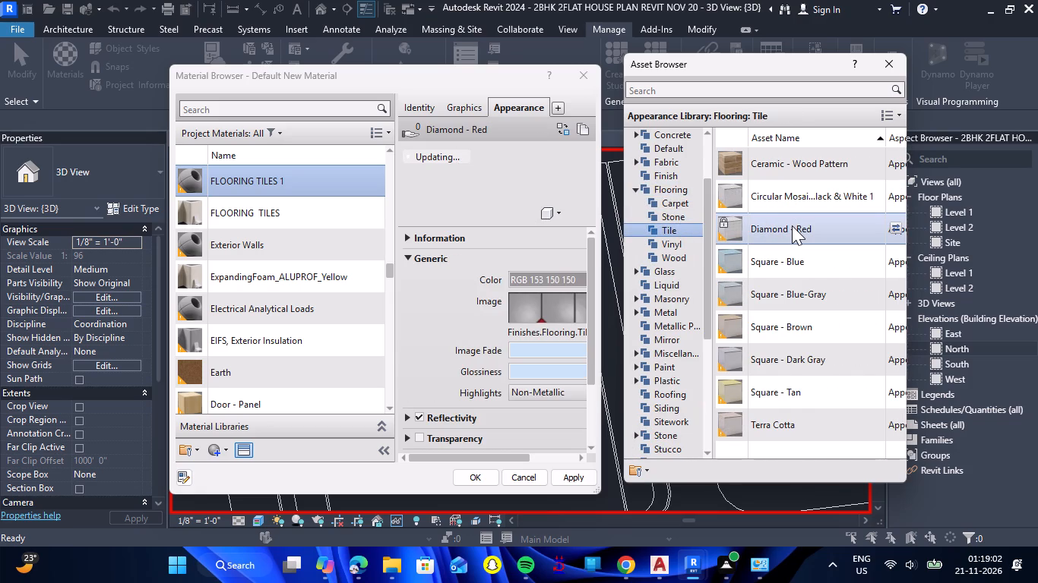
Set the Diamond - Red texture's sample size to 4' in width and height, and save the material.
click(564, 310)
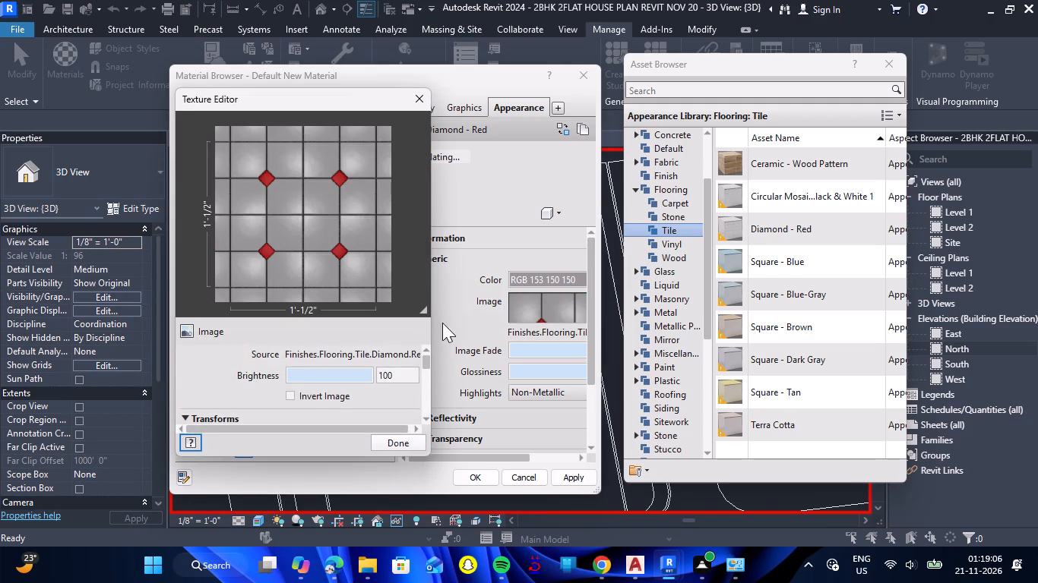
click(286, 397)
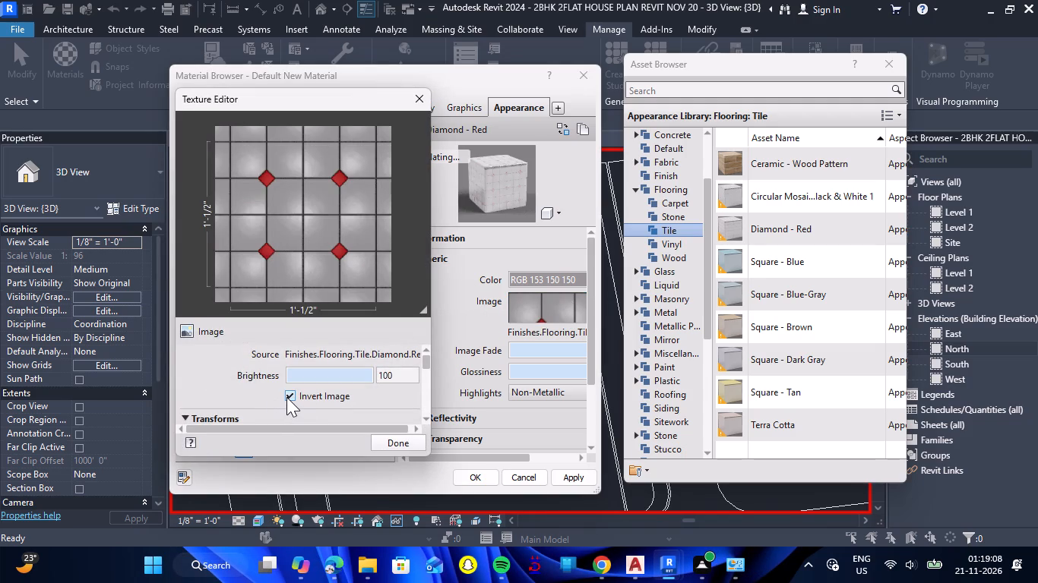
click(286, 397)
scroll(239, 387, down, 3)
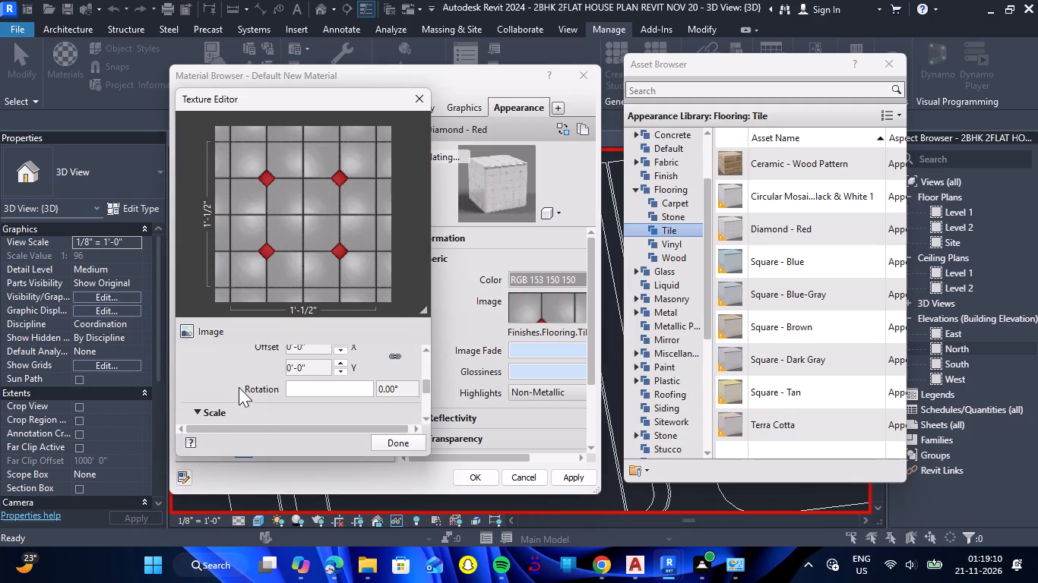
scroll(239, 387, up, 1)
scroll(239, 386, down, 2)
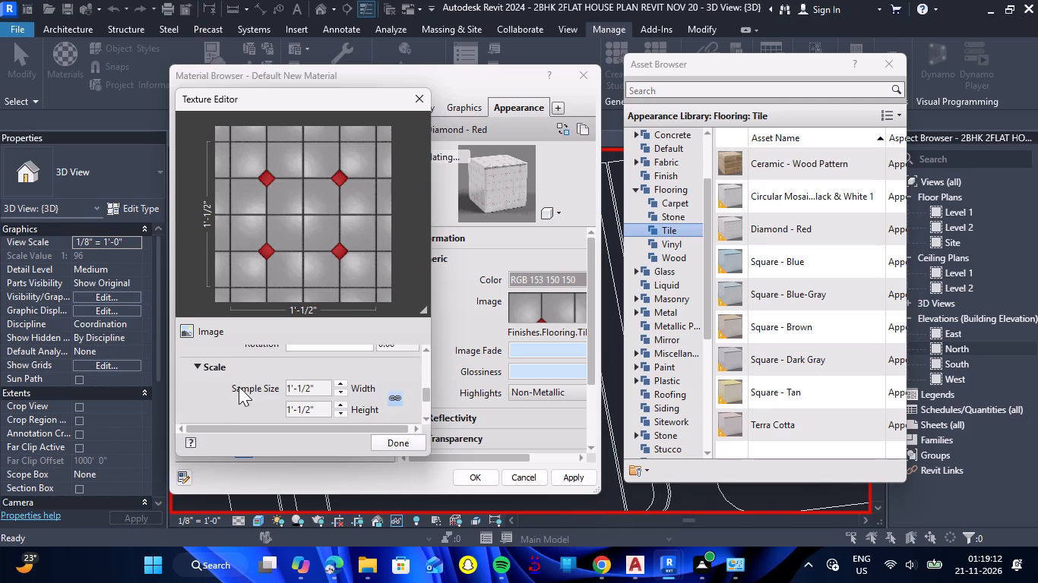
scroll(242, 385, down, 2)
scroll(267, 384, up, 1)
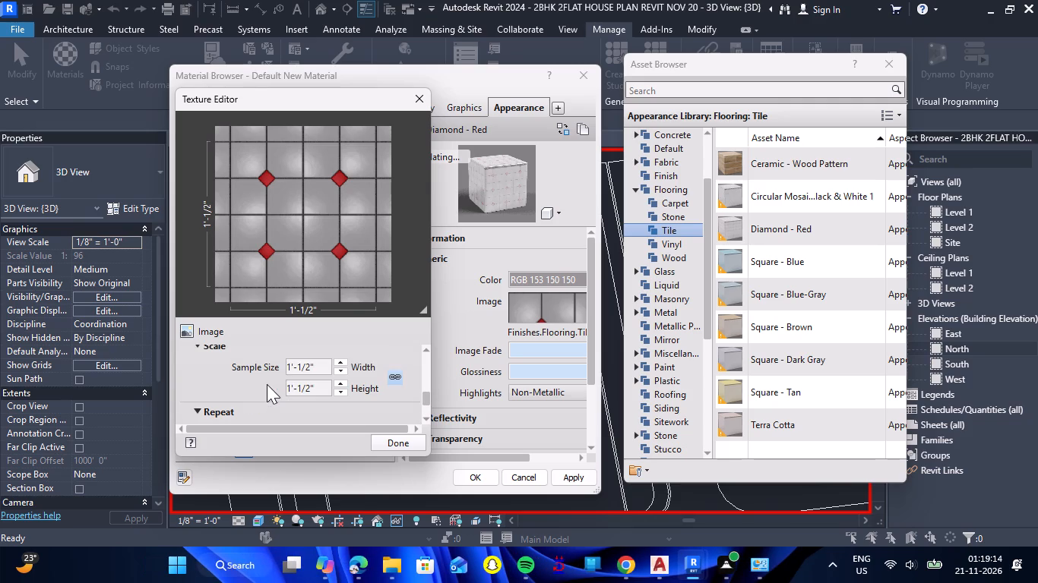
click(321, 370)
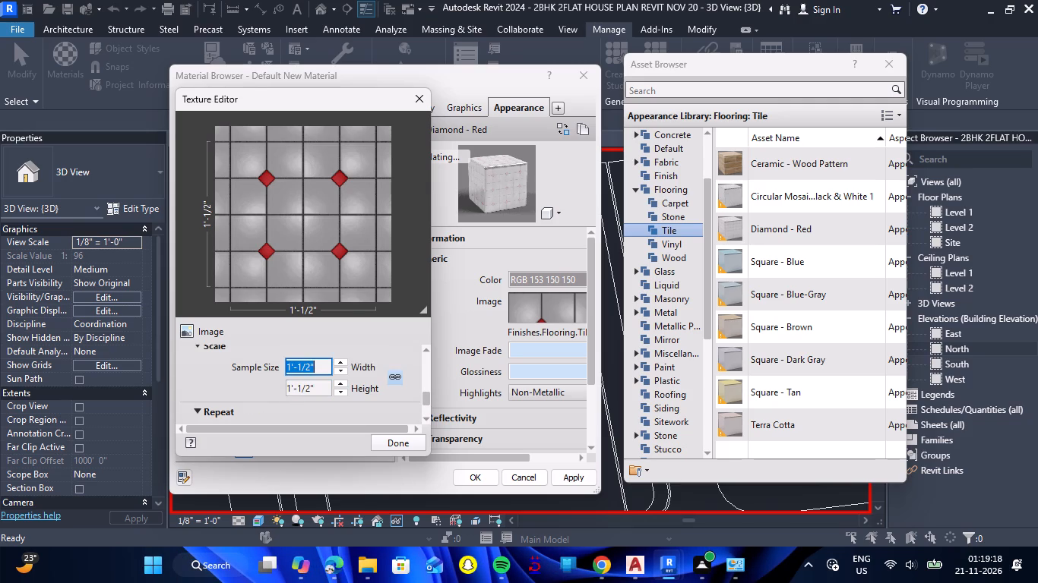
text(4')
key(Return)
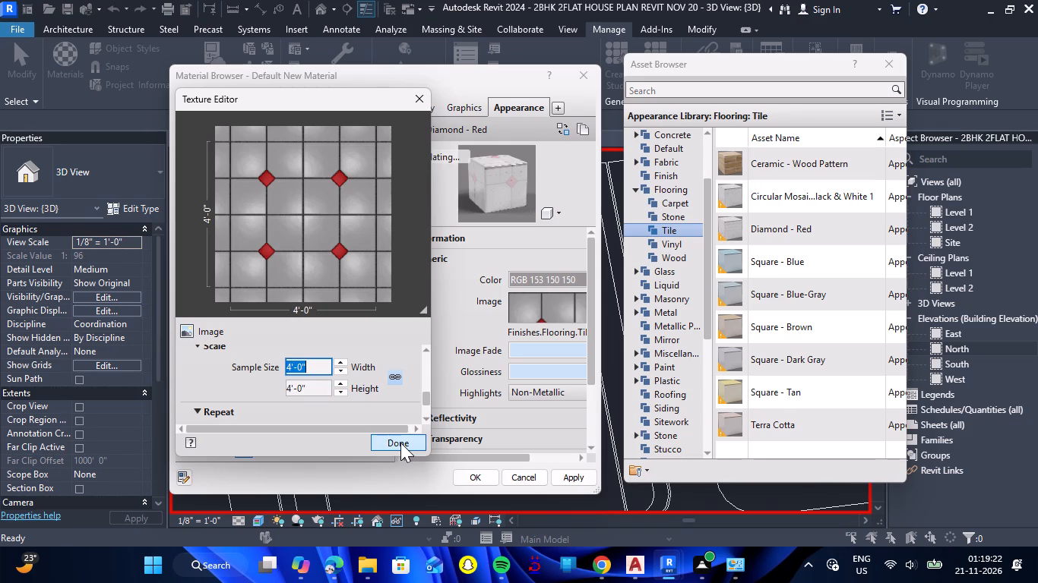
click(400, 443)
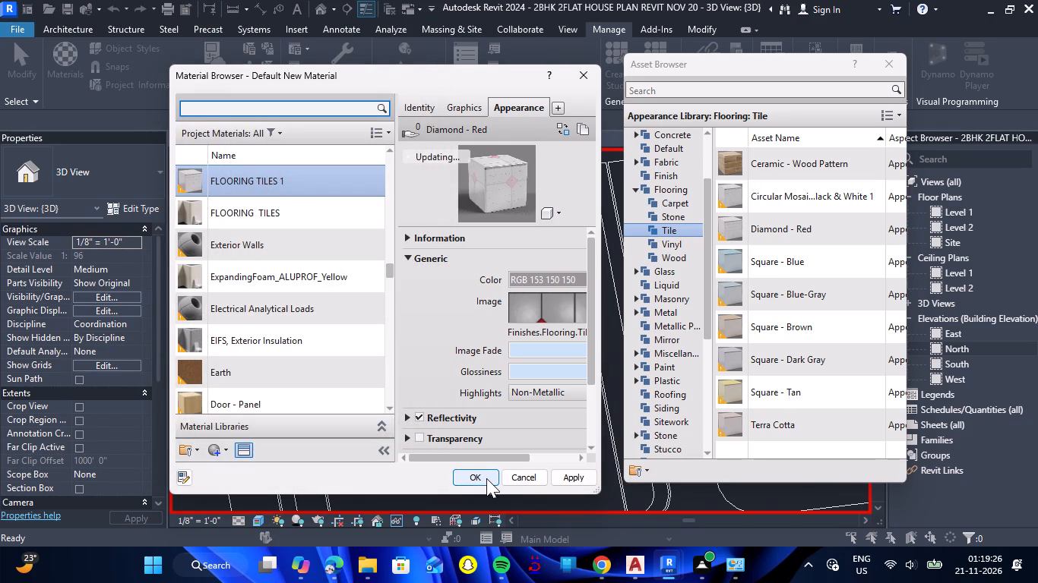
click(486, 478)
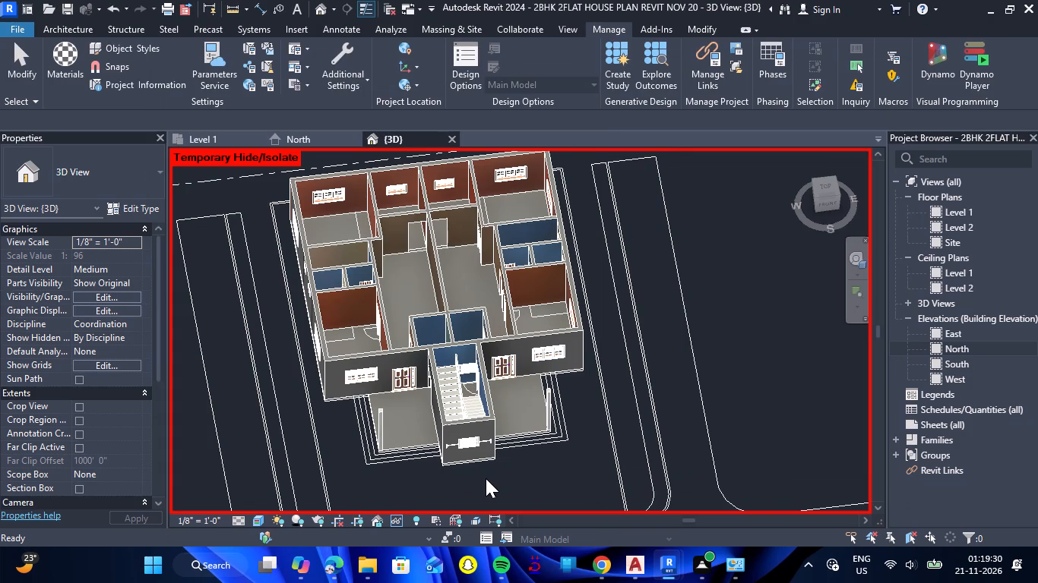
Paint the top face of the house floor with FLOORING TILES 1.
scroll(353, 455, up, 6)
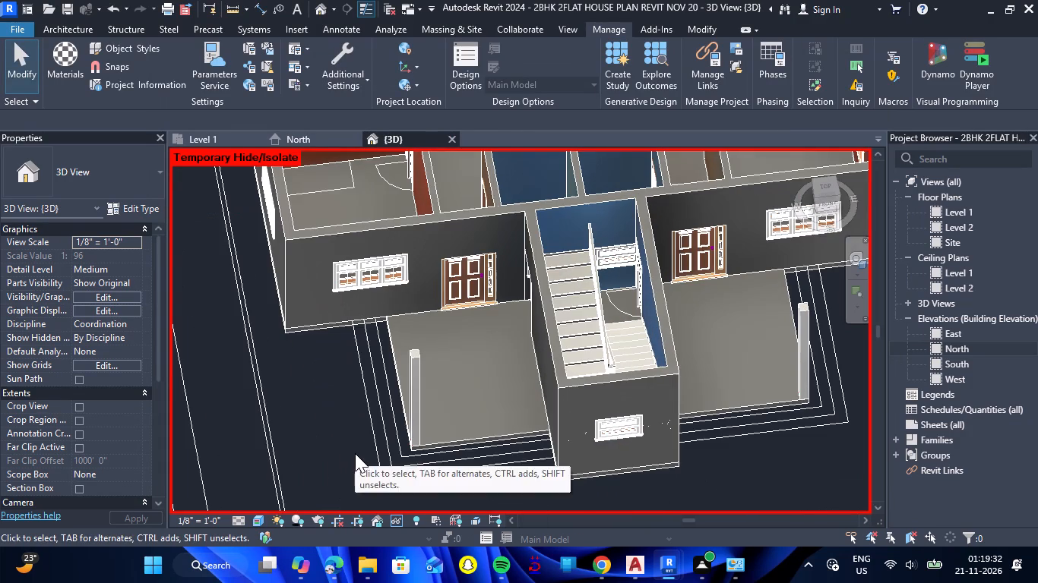
text(PT)
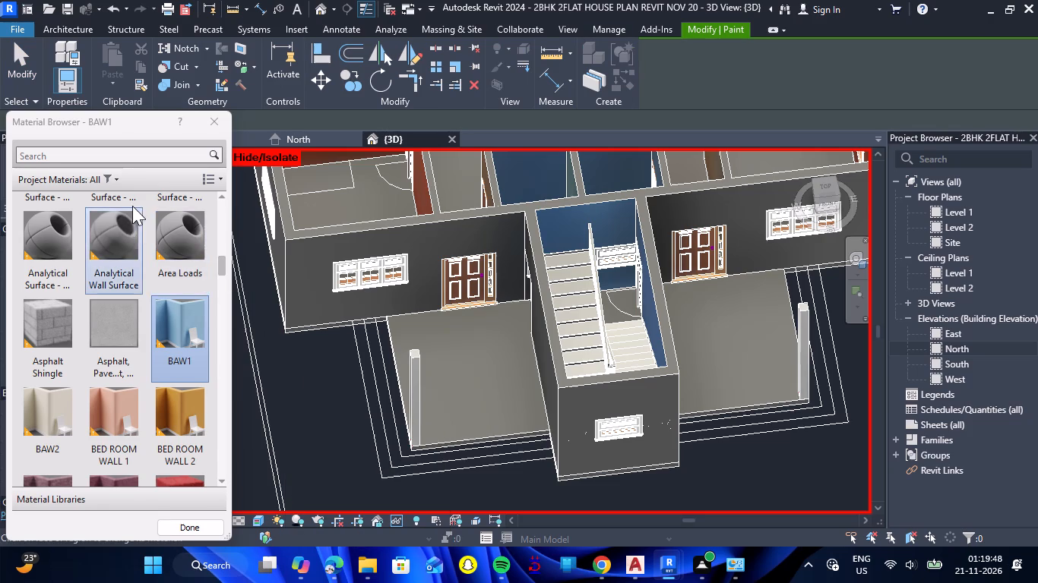
click(153, 159)
text(FLOO)
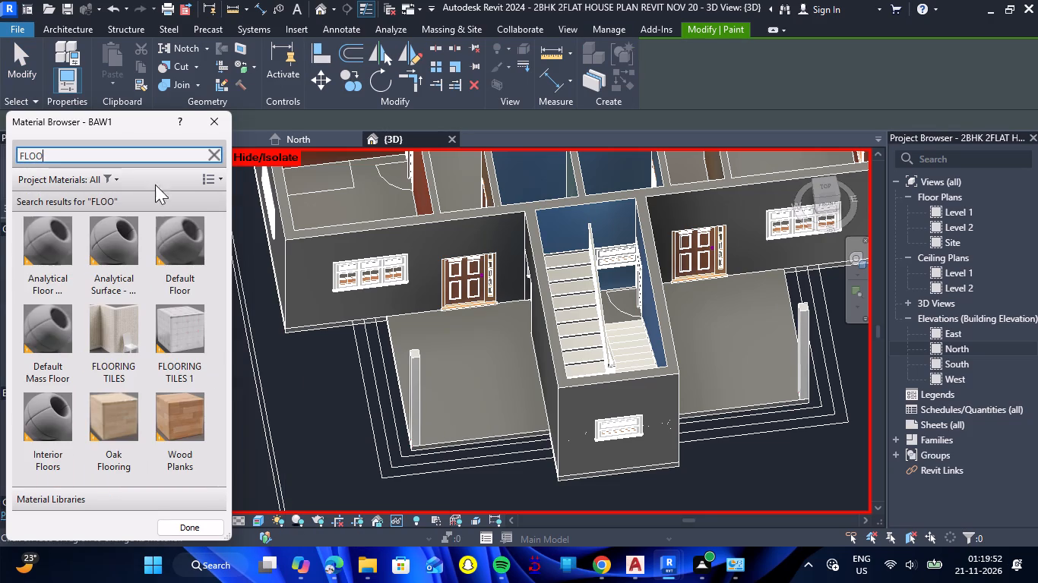
click(183, 335)
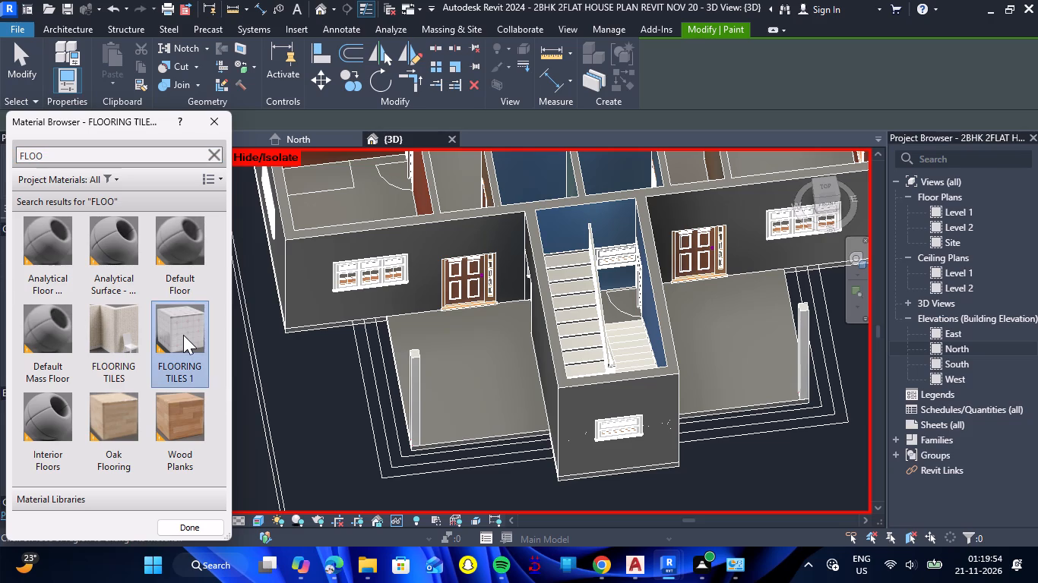
click(429, 375)
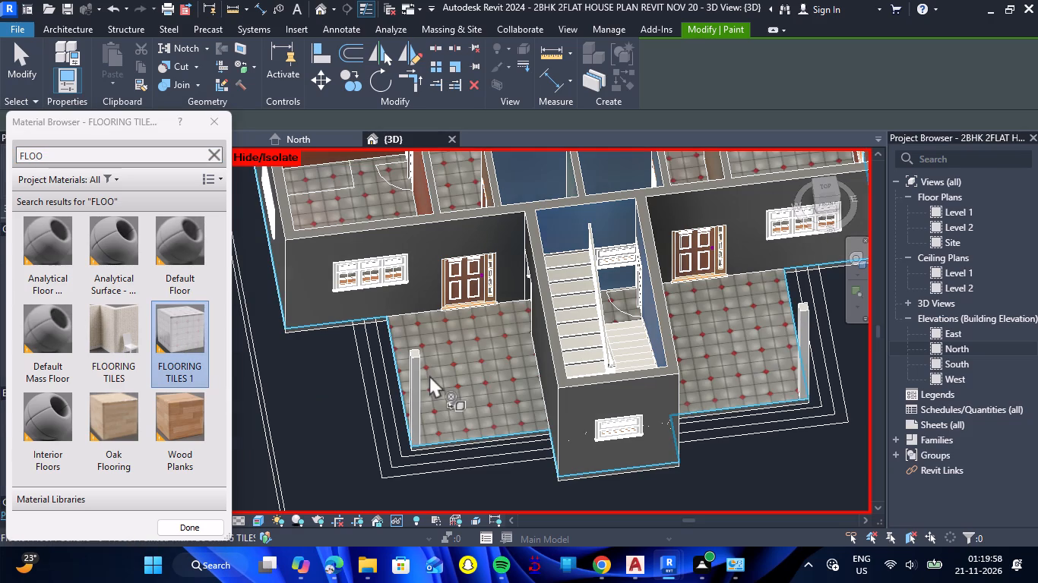
Paint the west flat's front wall faces around the window and the entrance door with FLOORING TILES and end painting.
scroll(429, 375, down, 6)
scroll(451, 389, up, 3)
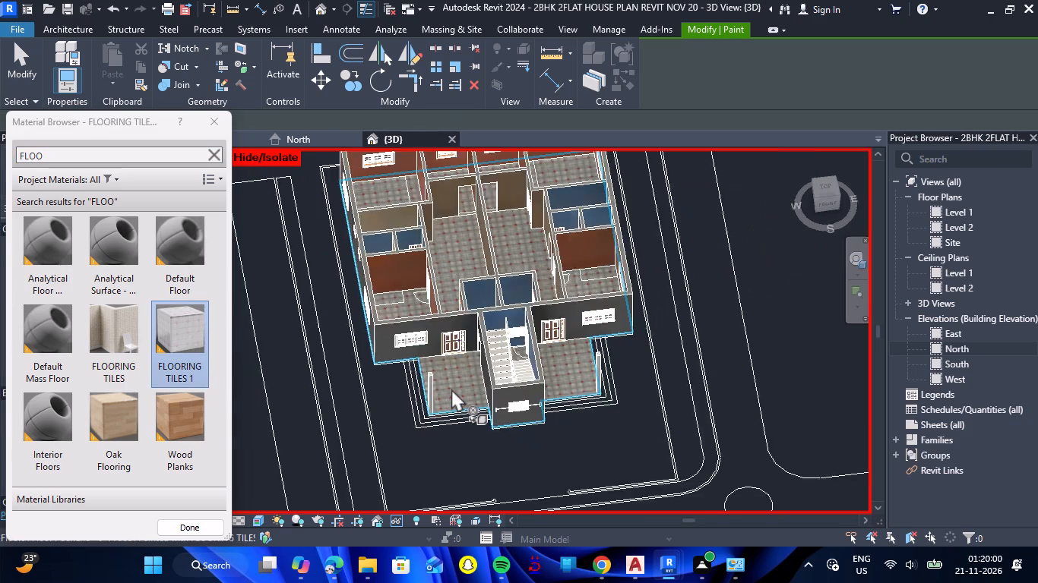
scroll(451, 389, up, 1)
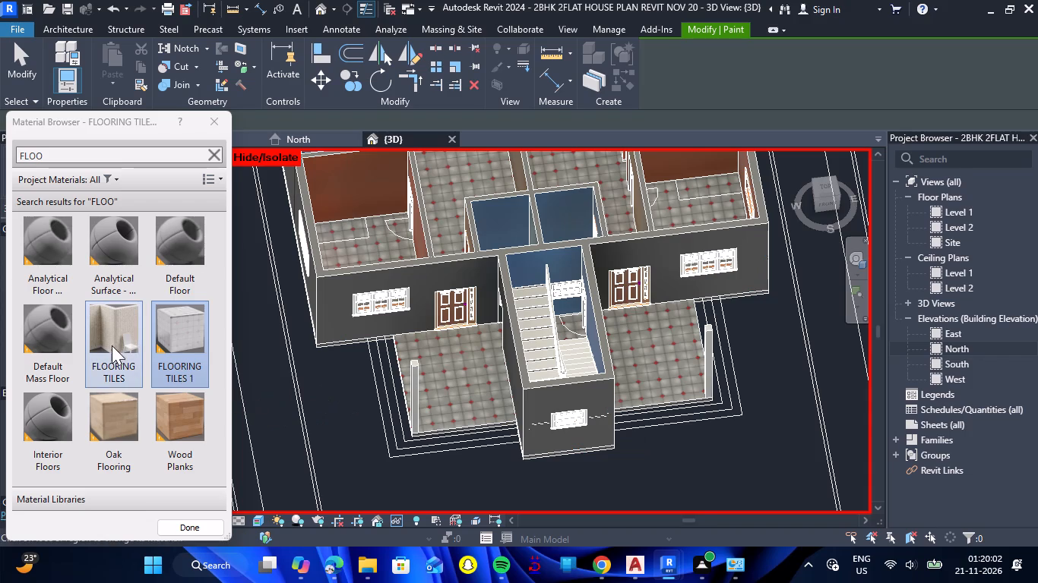
click(112, 344)
click(330, 323)
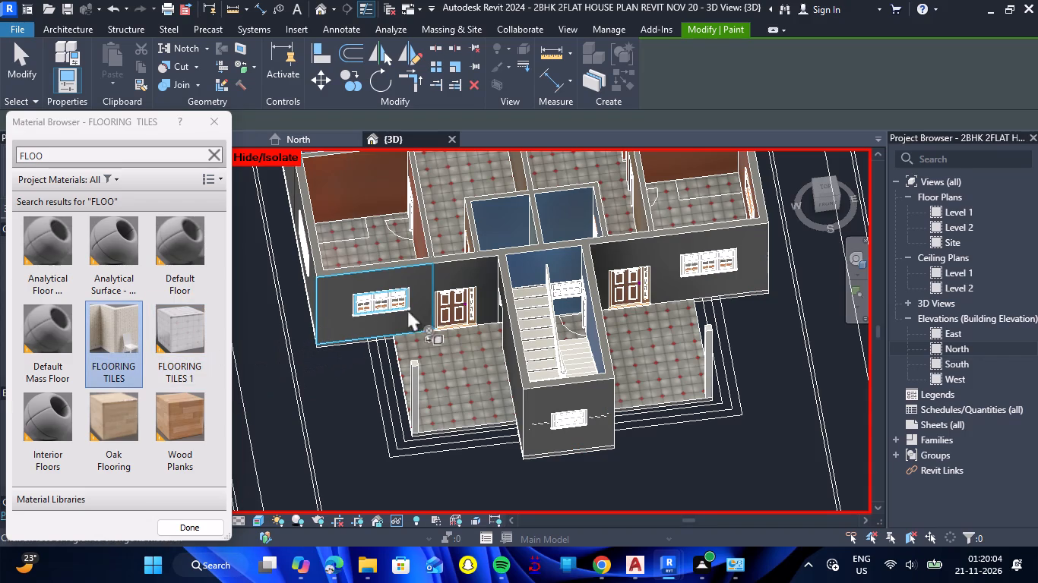
click(456, 281)
scroll(397, 319, up, 9)
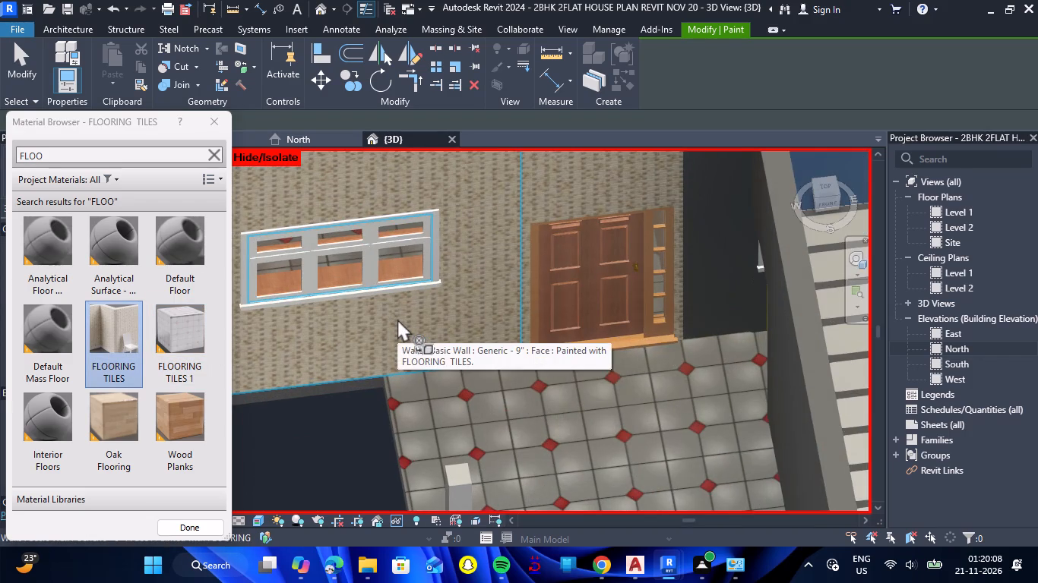
scroll(397, 319, down, 4)
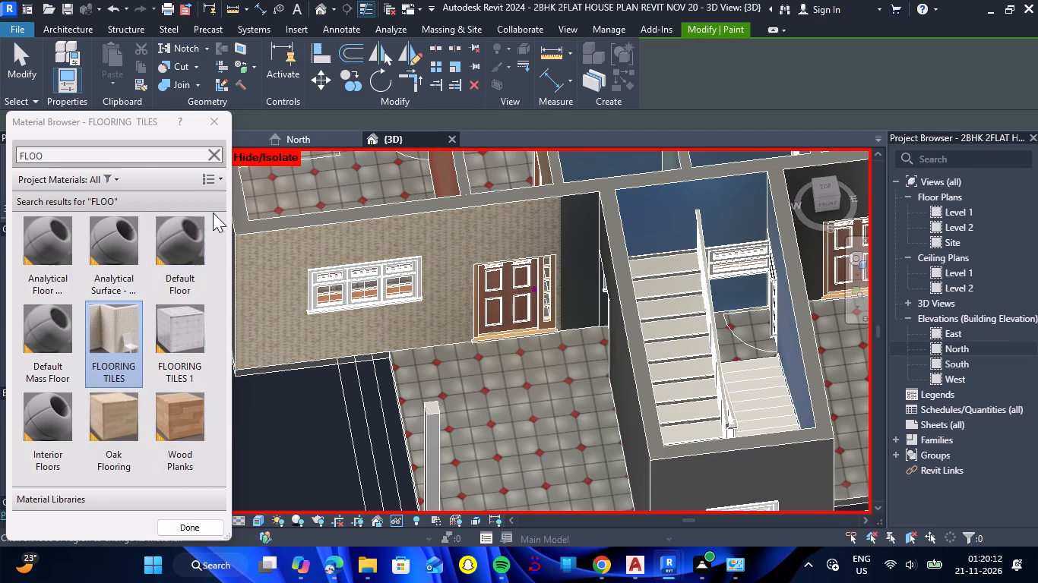
click(216, 118)
Set the FLOORING TILES image texture's sample size to 4' in width and height, and save the material.
click(80, 75)
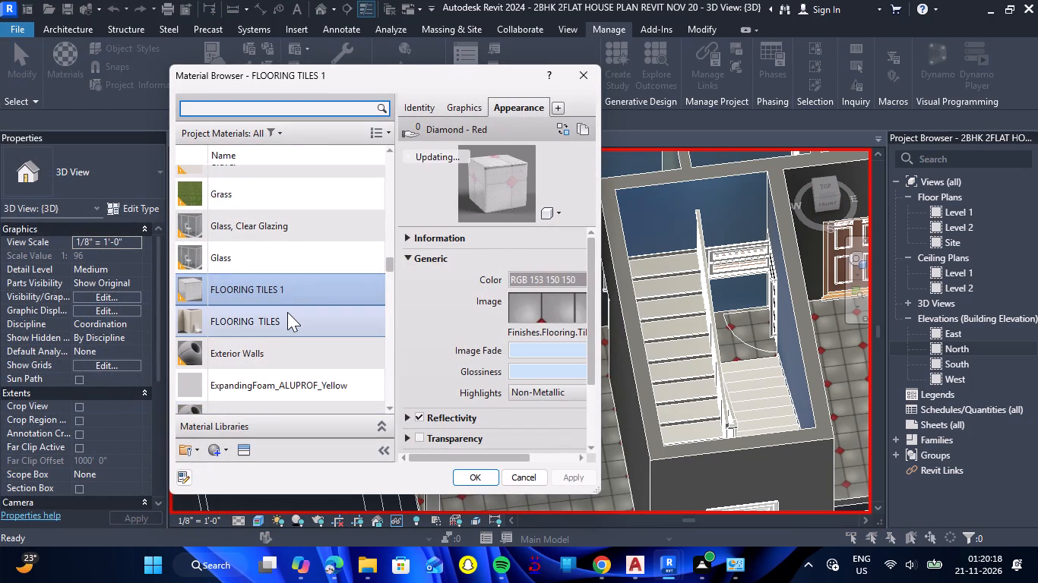
click(287, 312)
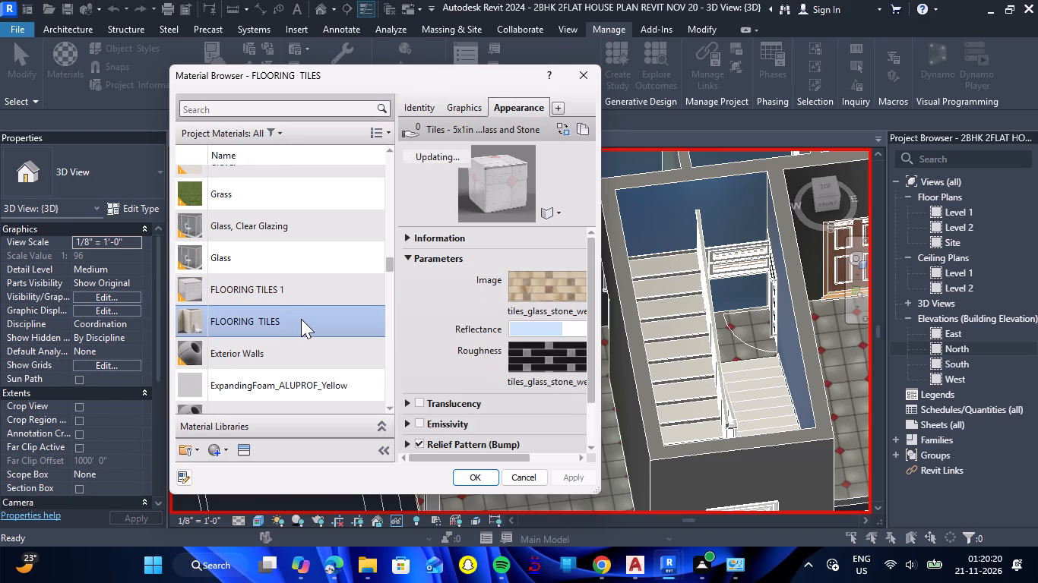
click(532, 295)
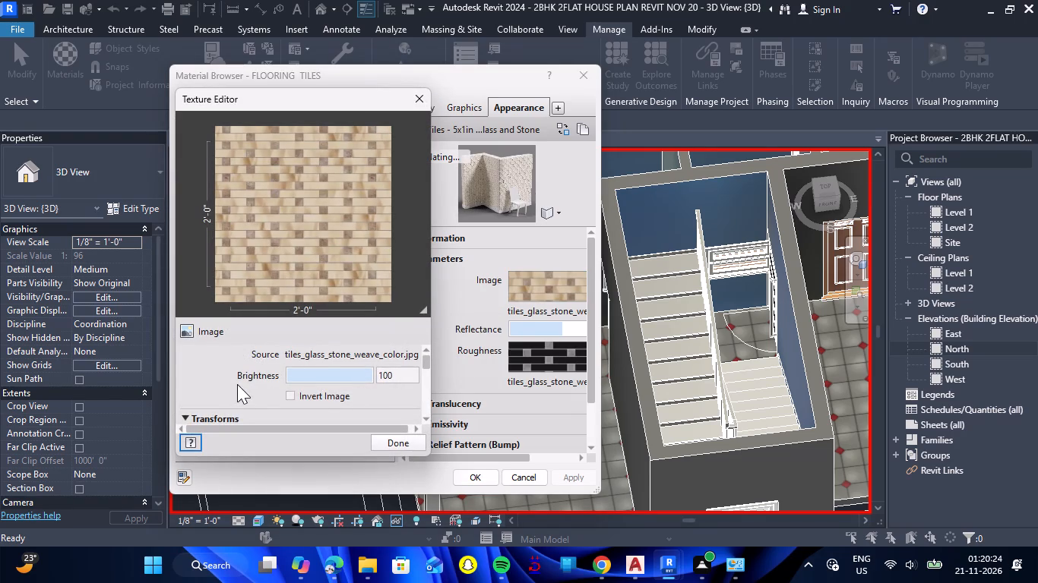
scroll(237, 384, down, 1)
click(289, 354)
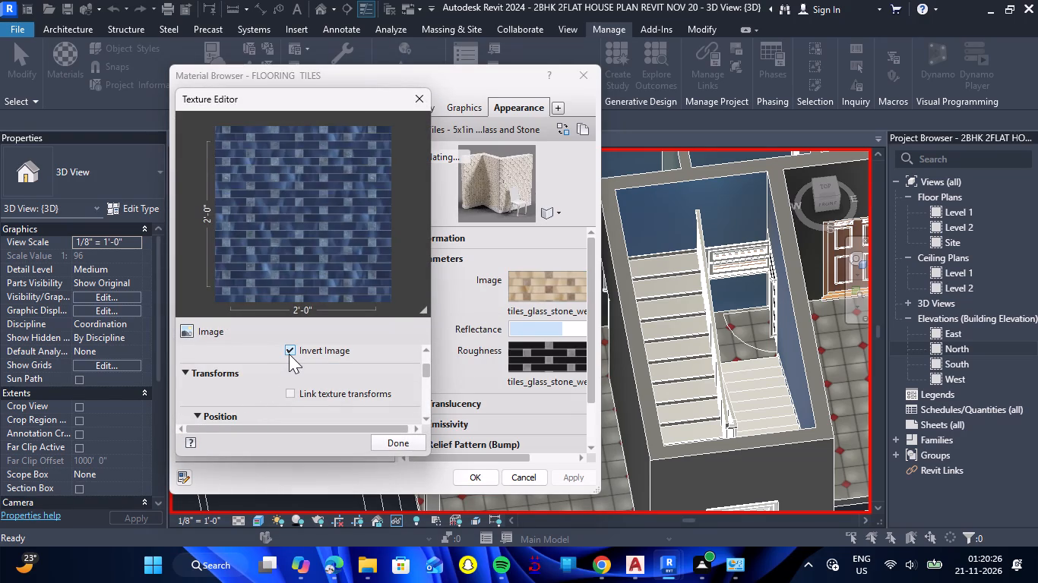
click(289, 354)
scroll(252, 375, down, 2)
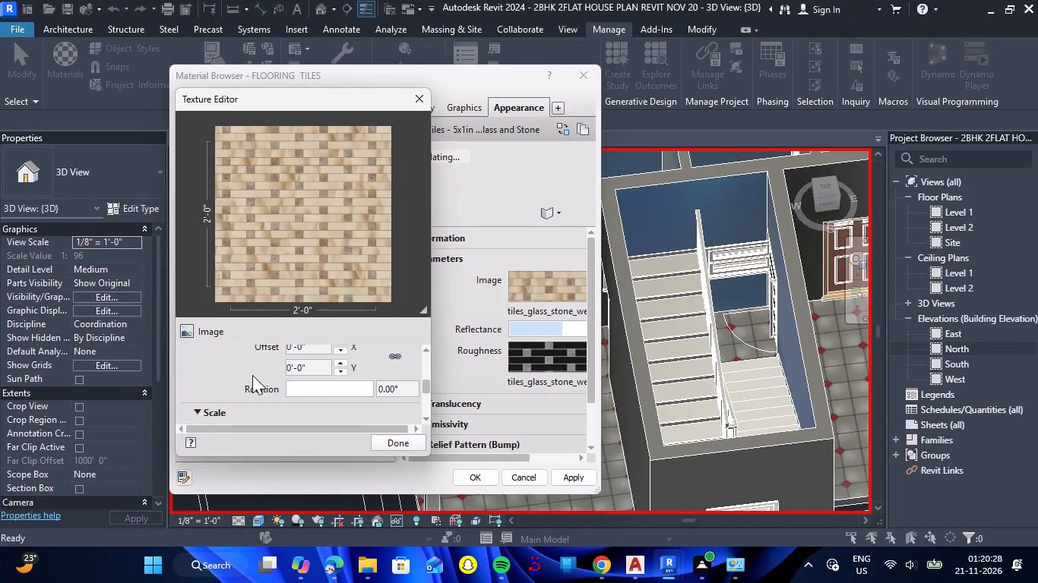
scroll(252, 375, up, 1)
scroll(252, 375, down, 2)
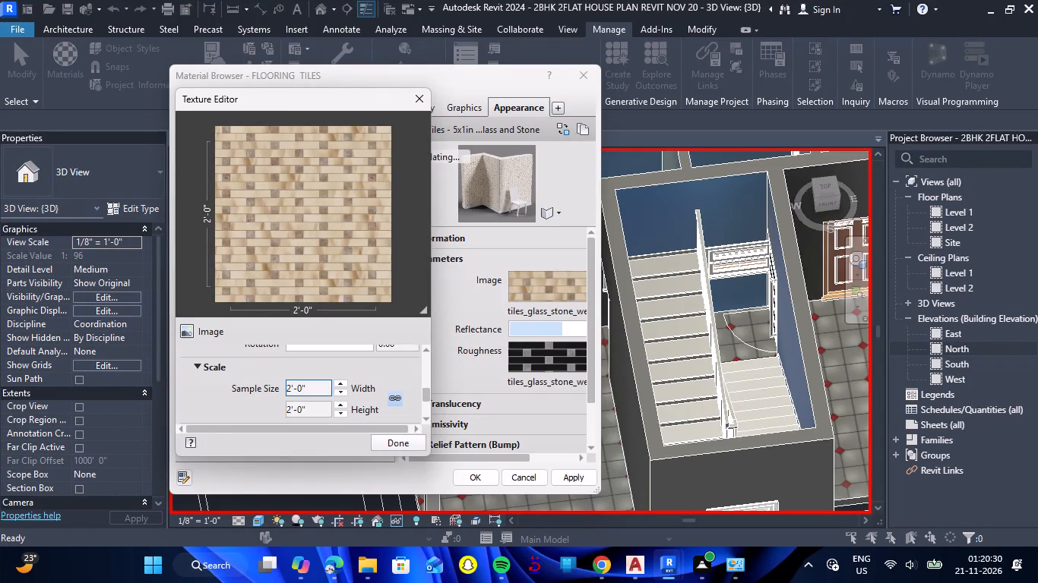
click(313, 388)
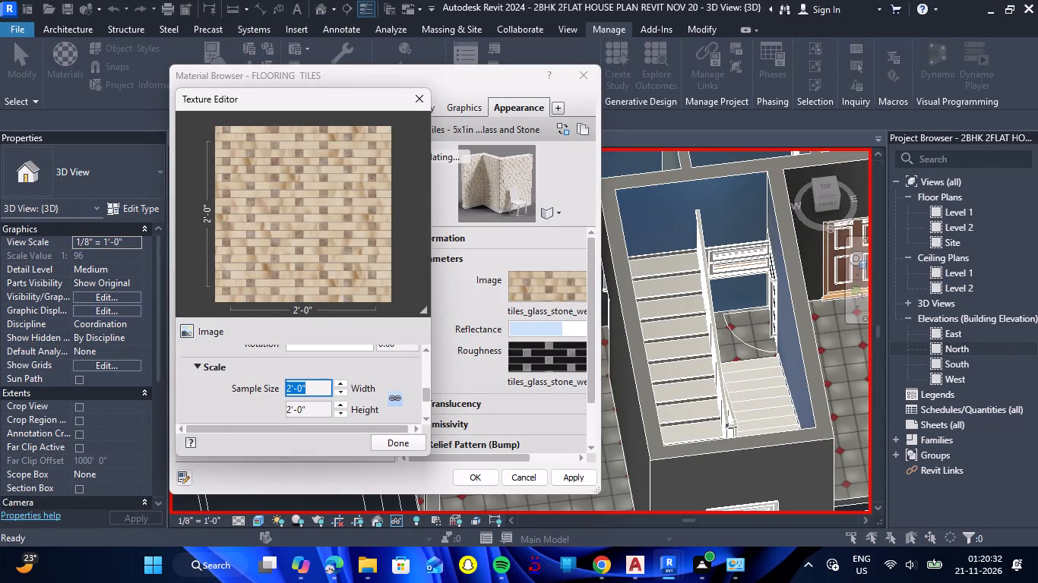
key(4)
key(Return)
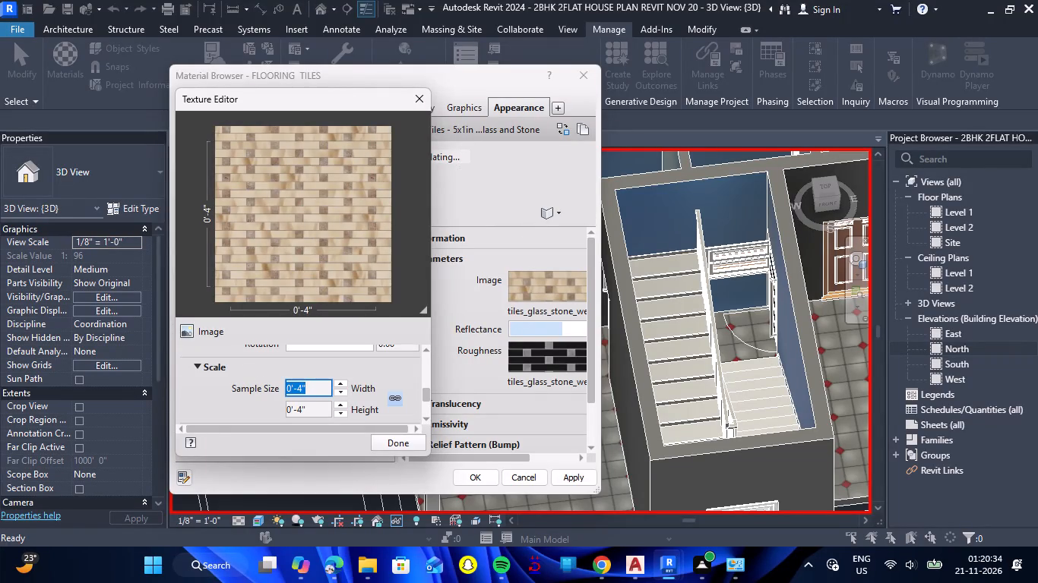
key(BackSpace)
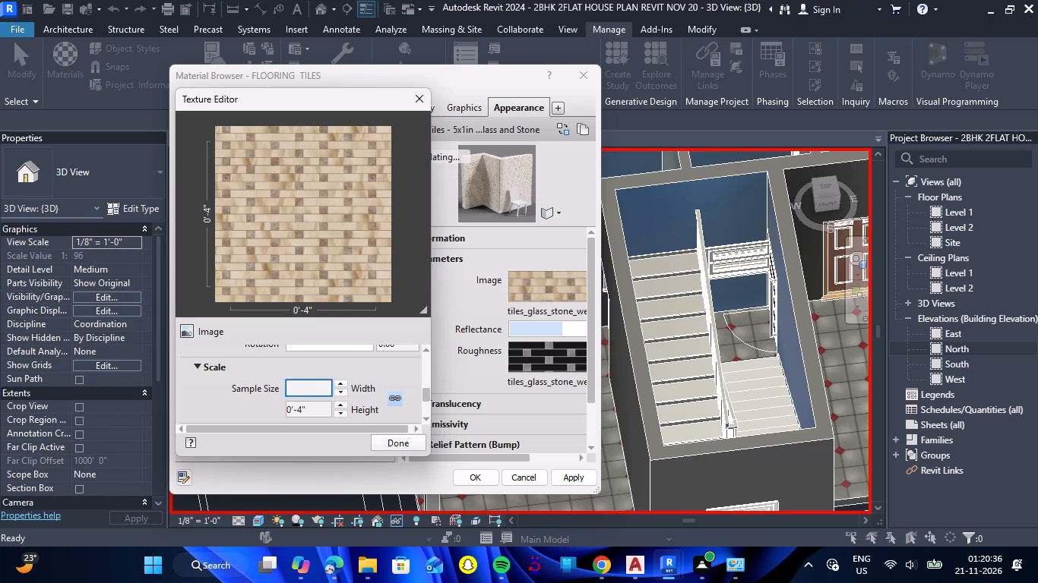
text(4')
key(Return)
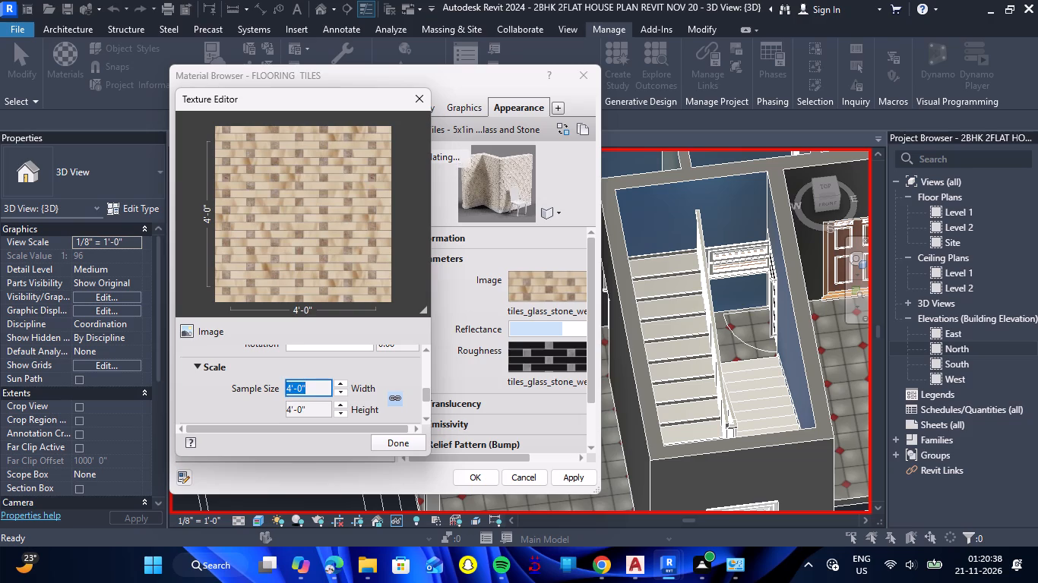
click(389, 440)
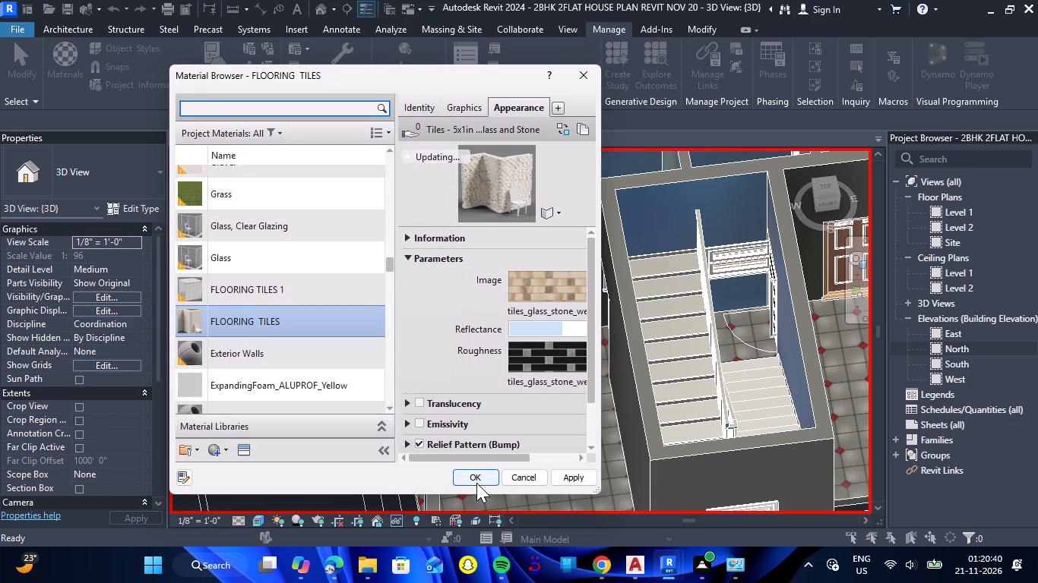
click(476, 482)
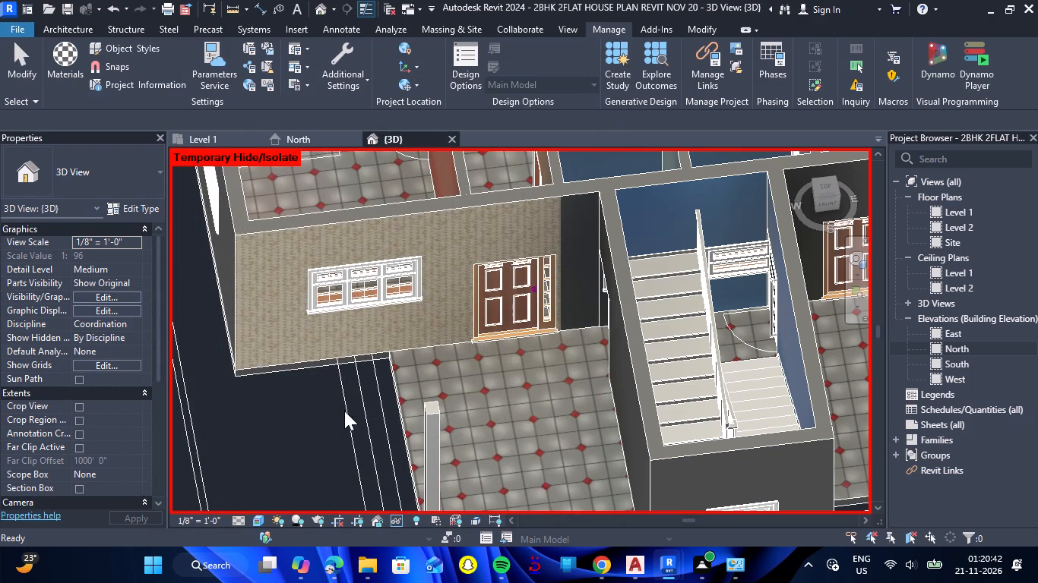
Paint the wall strip beside the west flat's entrance door and the east flat's front wall faces with FLOORING TILES, and end painting.
scroll(247, 375, up, 4)
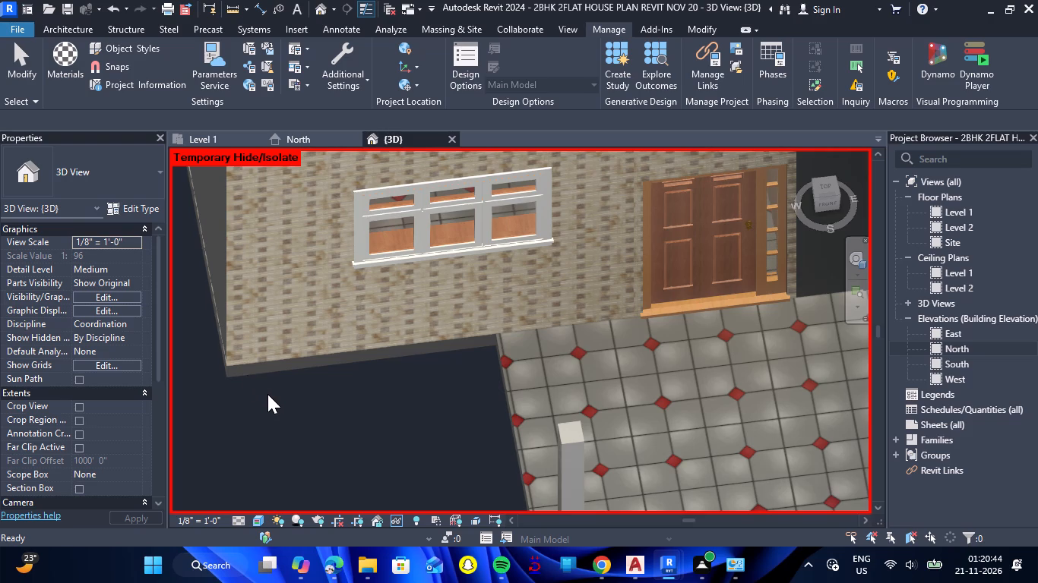
scroll(267, 394, down, 4)
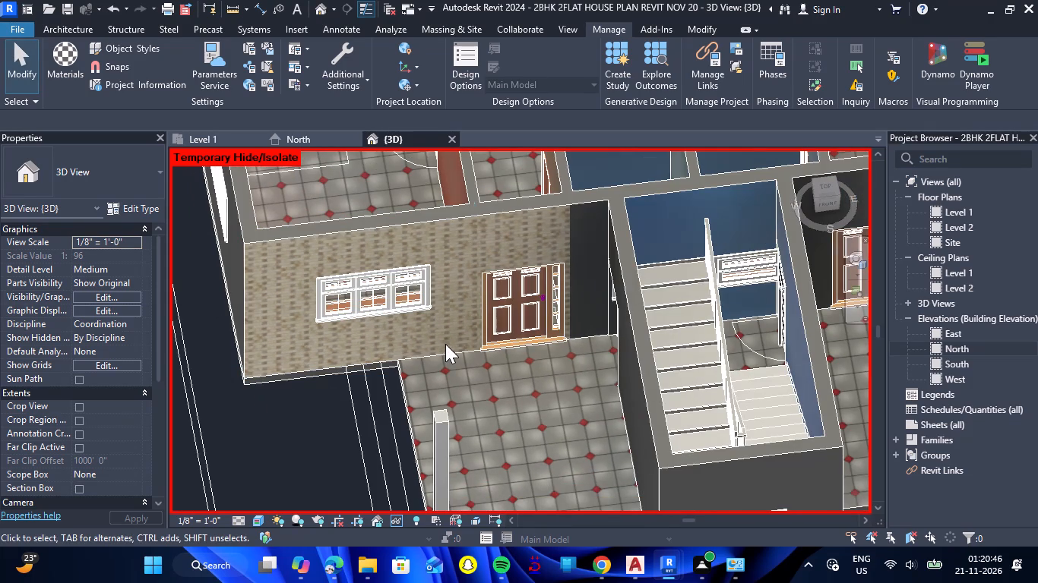
text(PT)
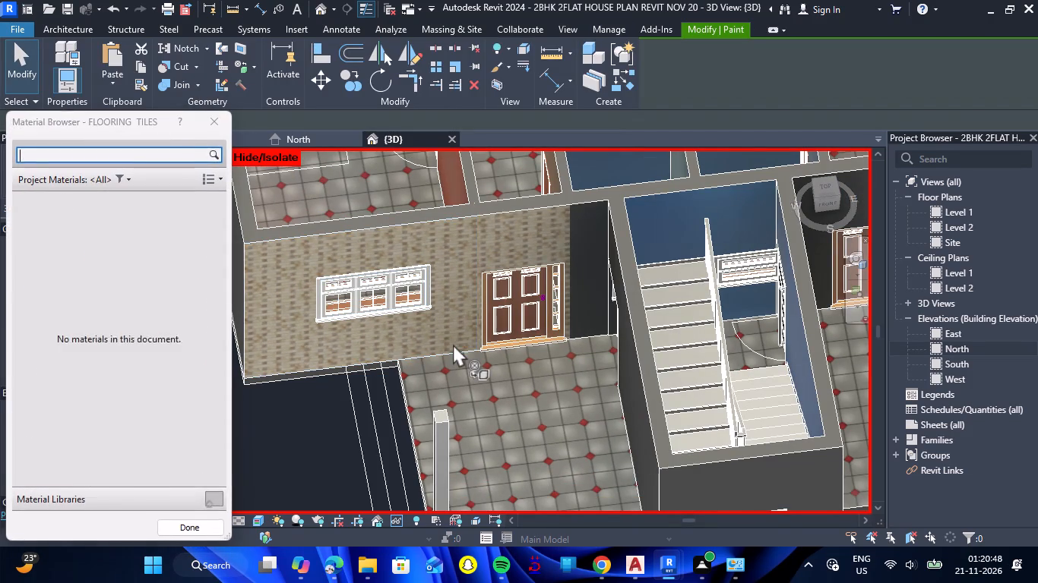
click(578, 282)
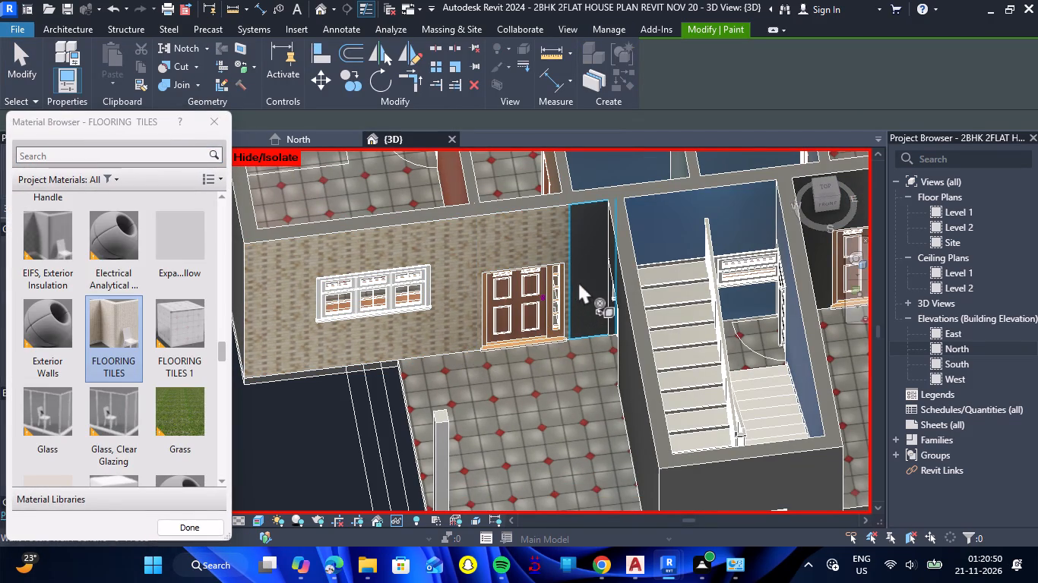
scroll(578, 282, down, 5)
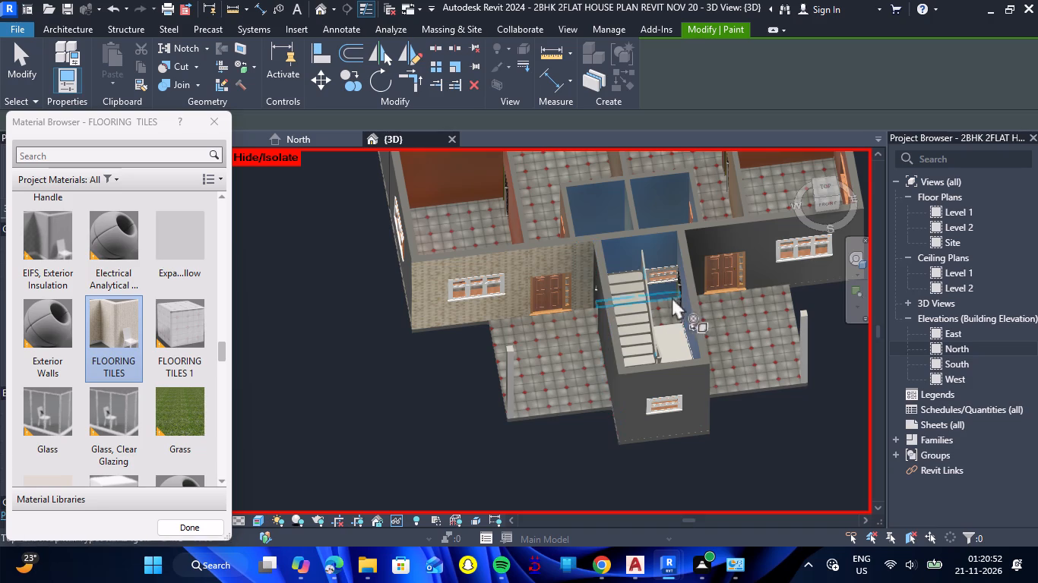
scroll(709, 247, up, 1)
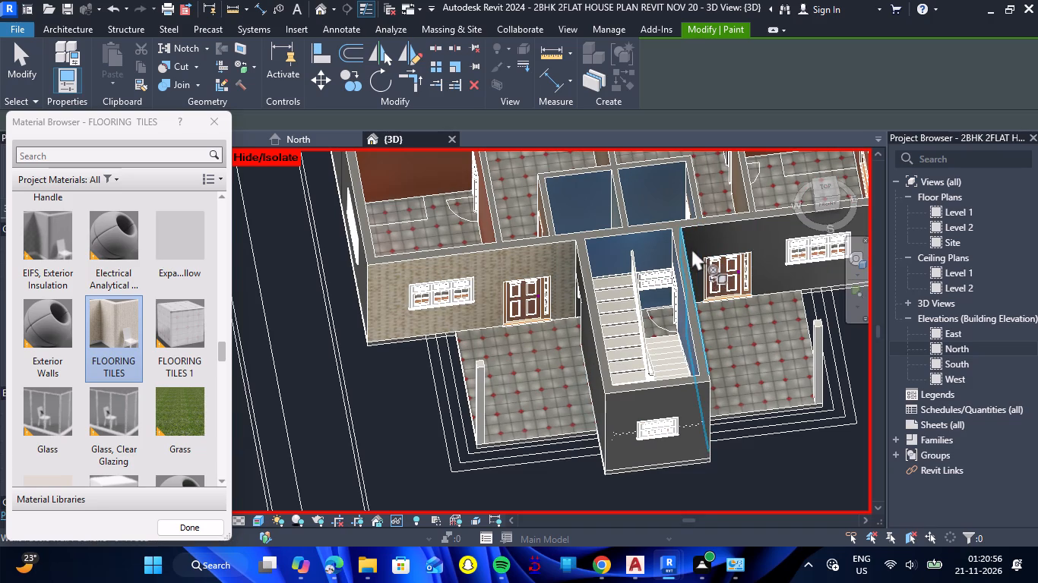
click(691, 243)
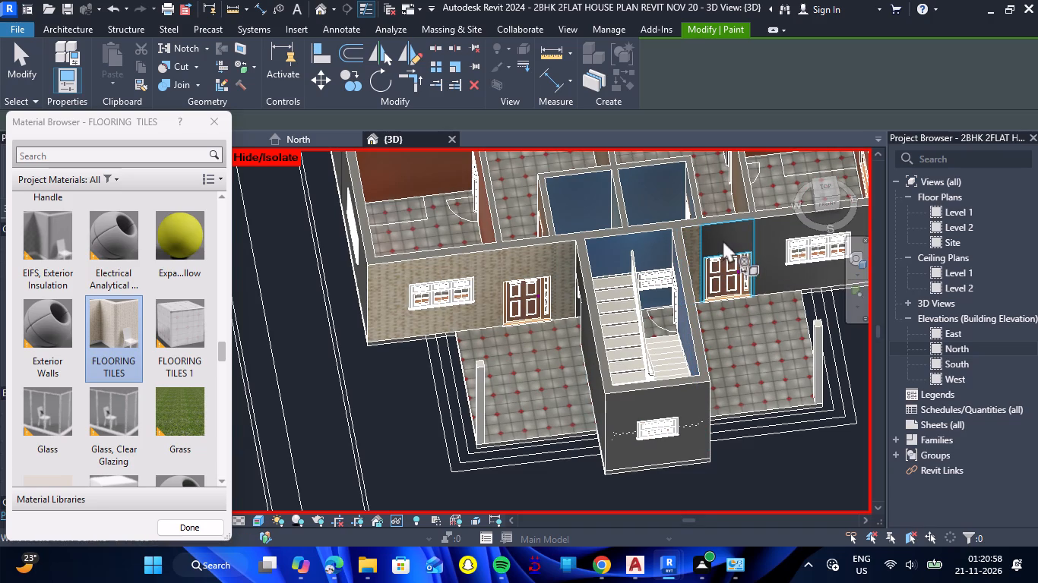
click(723, 240)
click(768, 270)
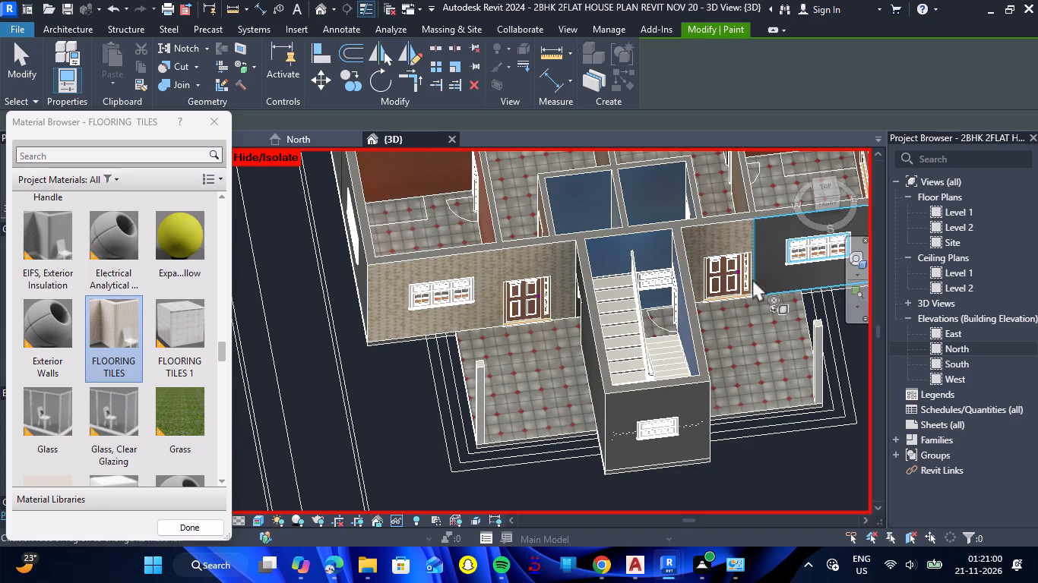
scroll(543, 328, down, 4)
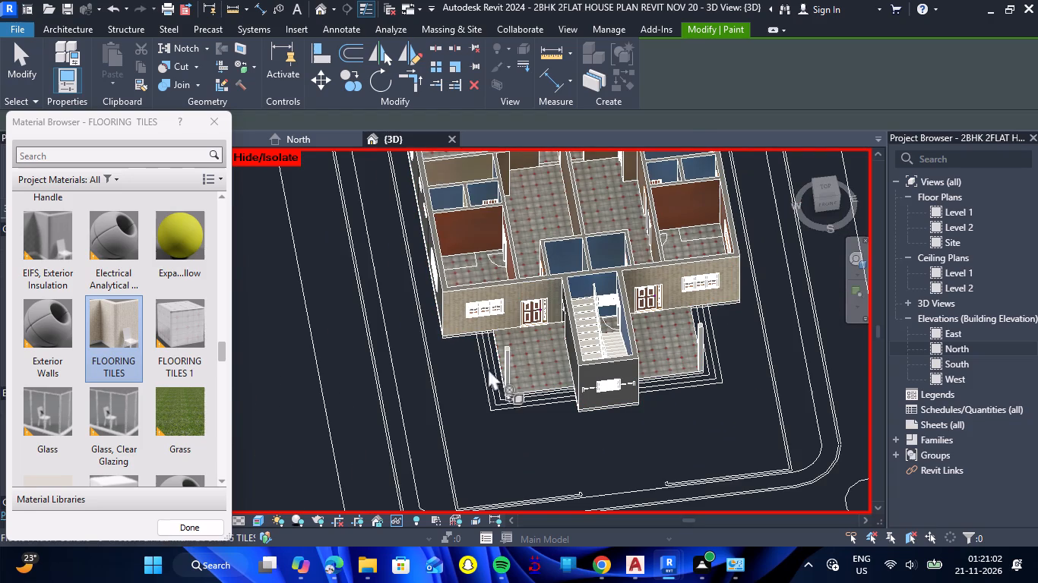
key(Escape)
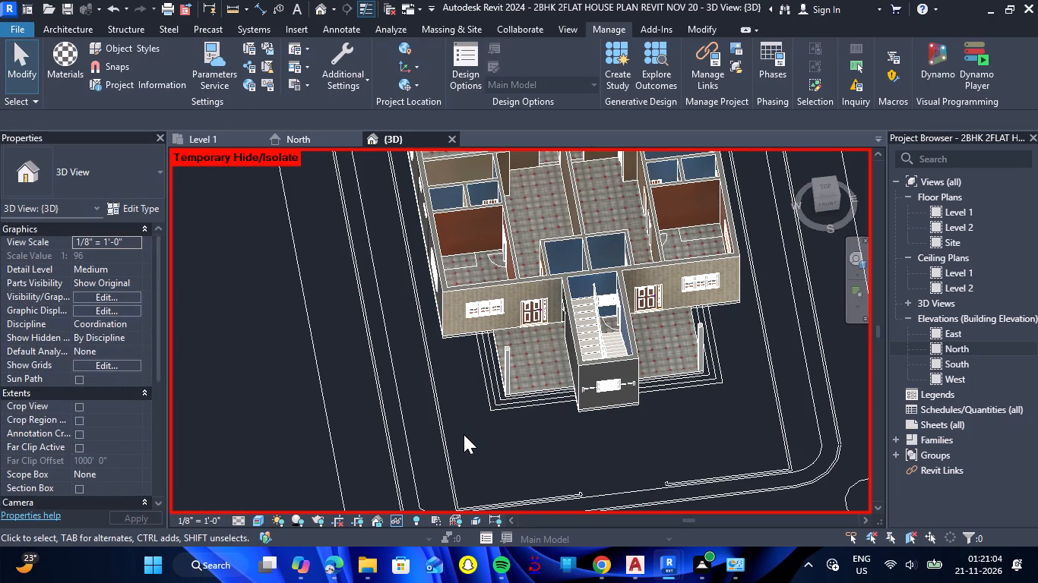
Paint the three exterior wall faces along the west side of the house with the LVW1 material.
shift+drag(463, 448, 507, 286)
shift+right_drag(462, 448, 507, 286)
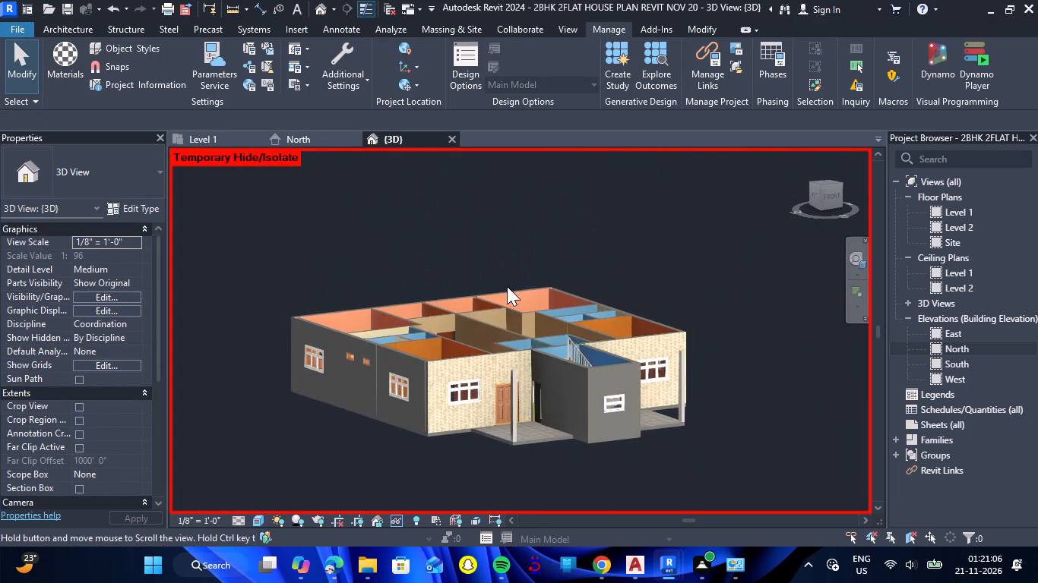
scroll(438, 431, up, 7)
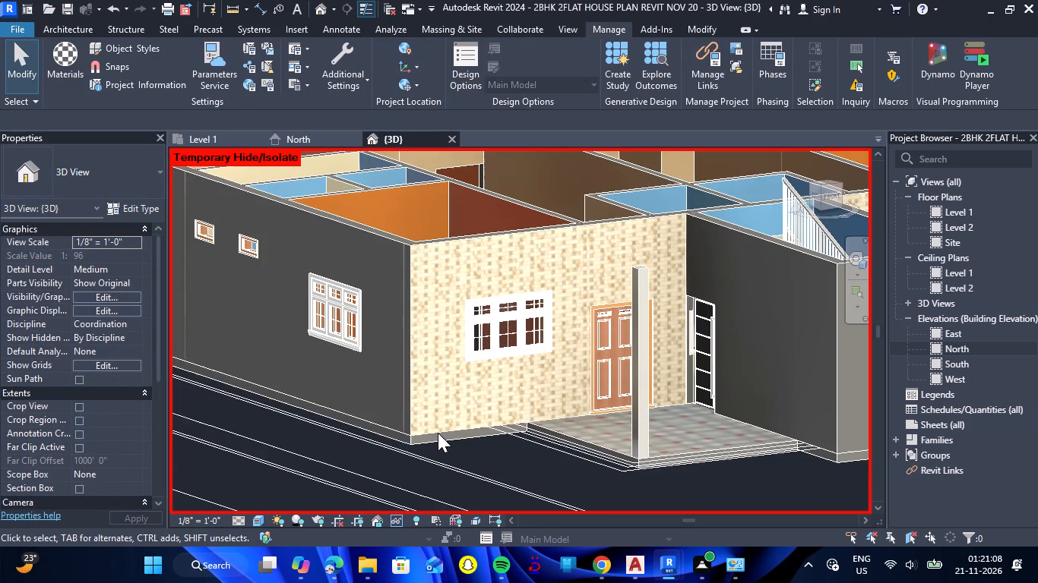
text(PT)
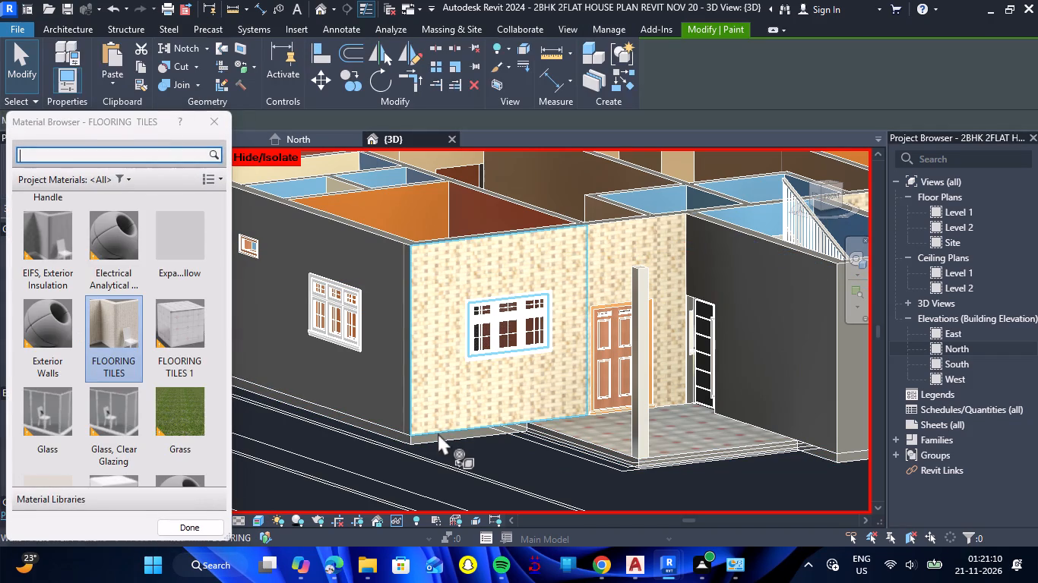
text(LV)
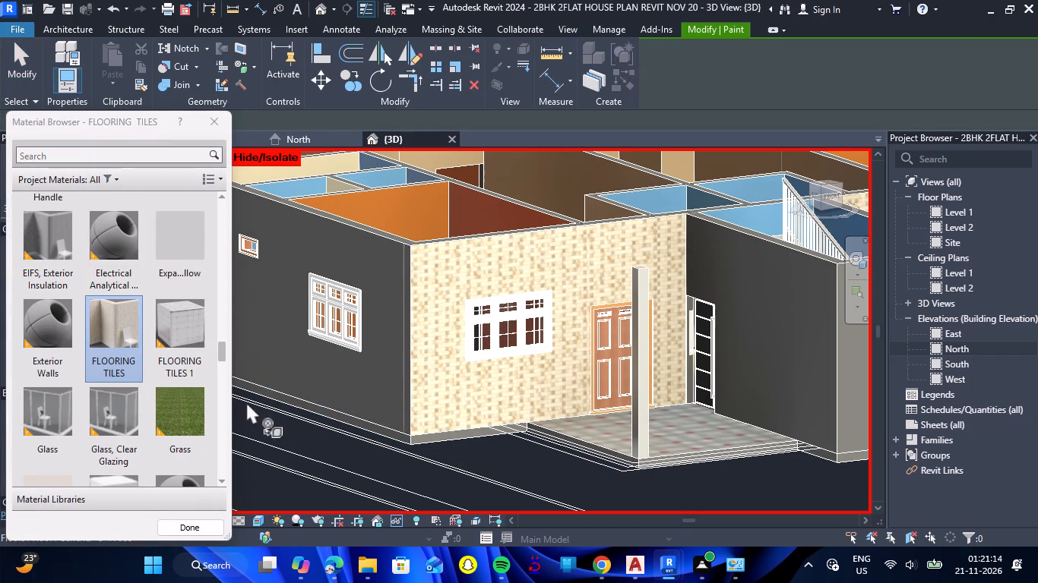
click(157, 159)
text(LV)
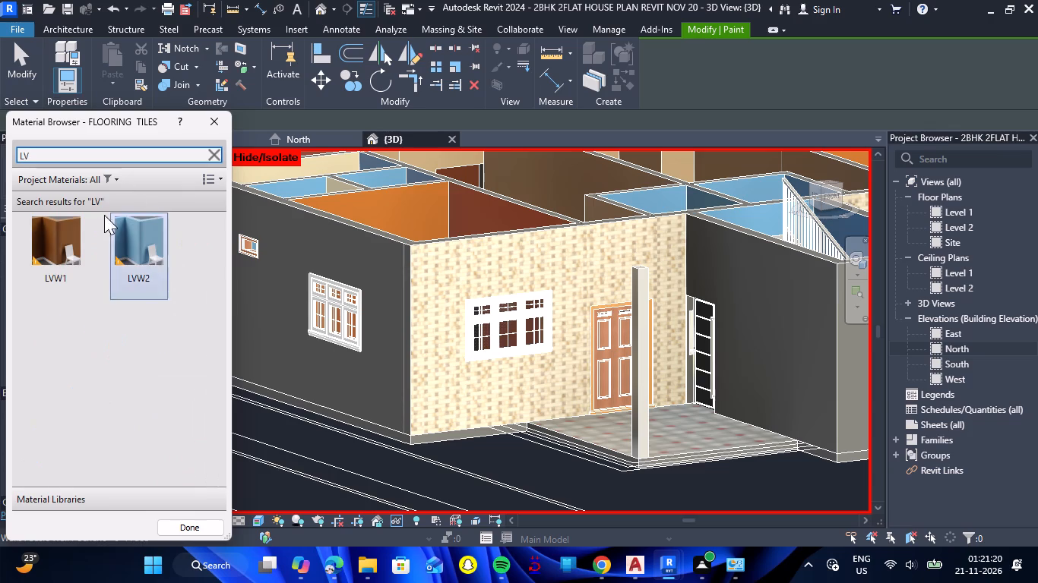
click(73, 239)
click(294, 256)
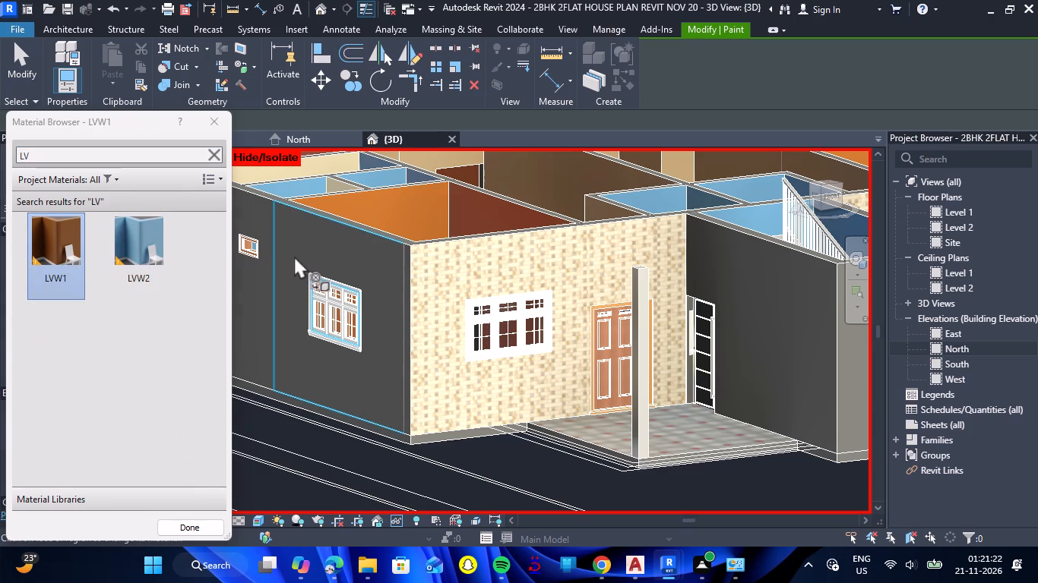
click(258, 298)
scroll(271, 304, down, 8)
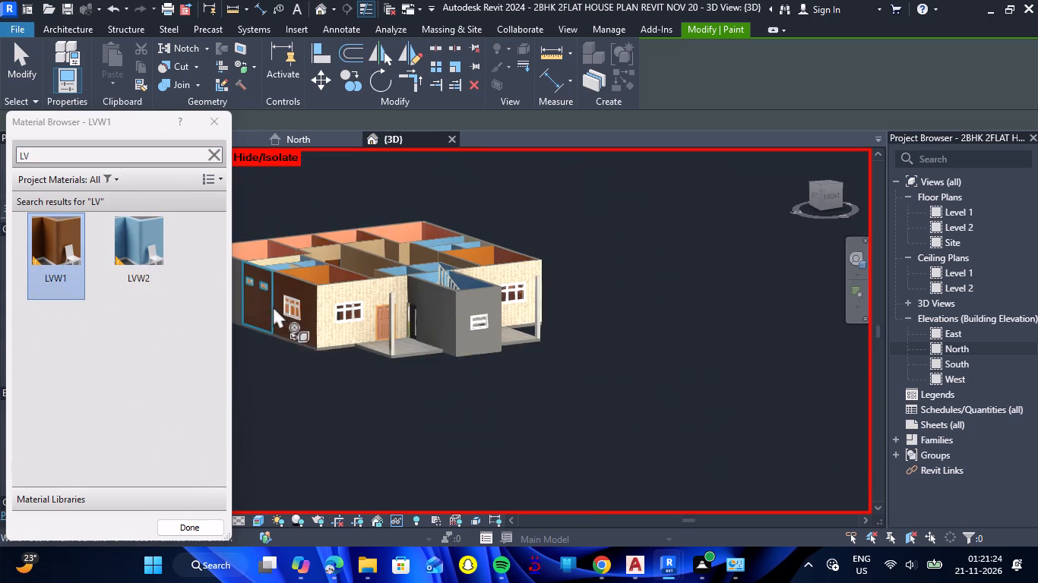
scroll(277, 308, down, 5)
scroll(239, 293, up, 8)
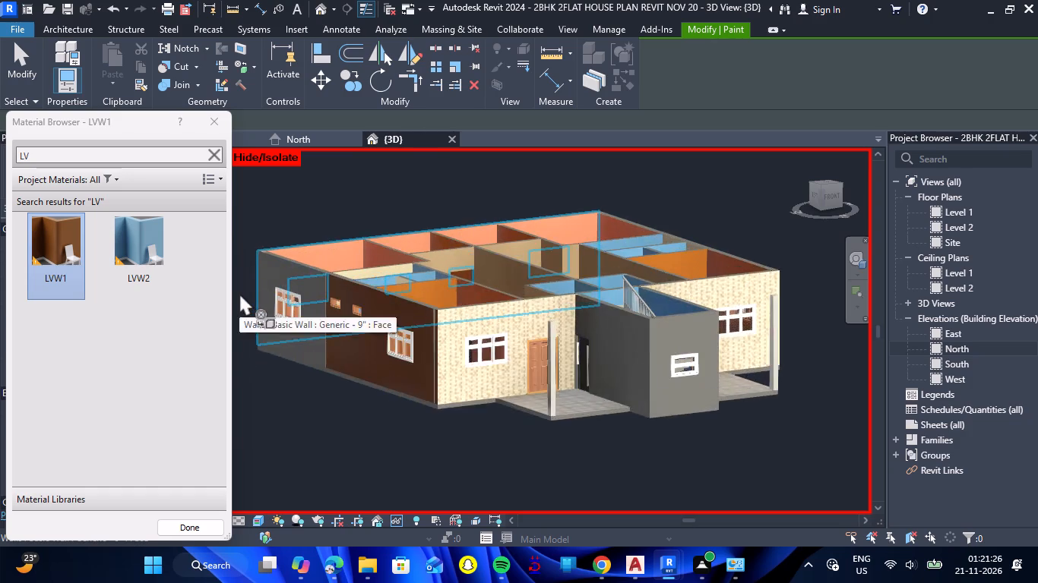
scroll(239, 293, up, 5)
click(302, 253)
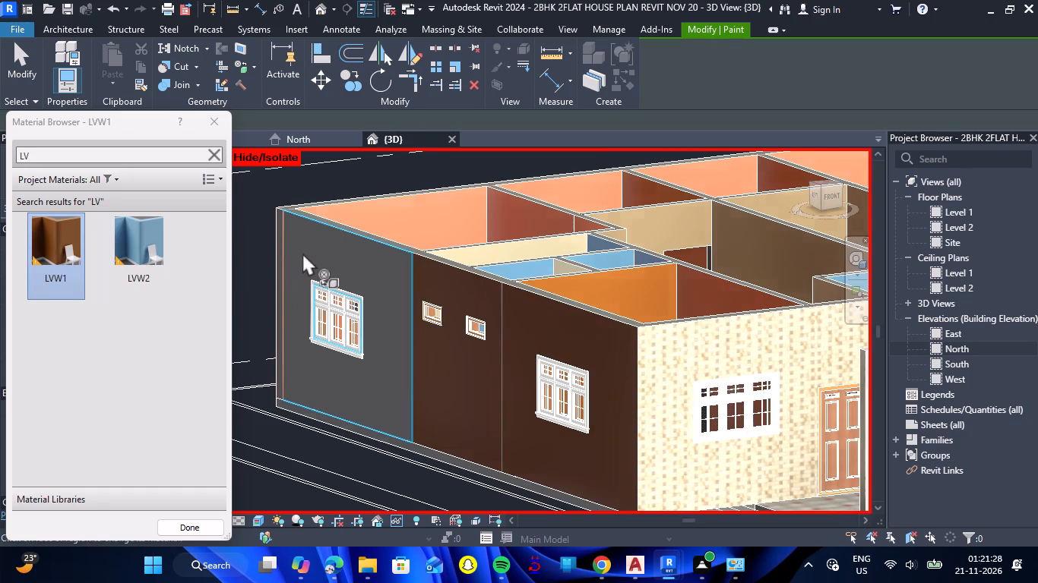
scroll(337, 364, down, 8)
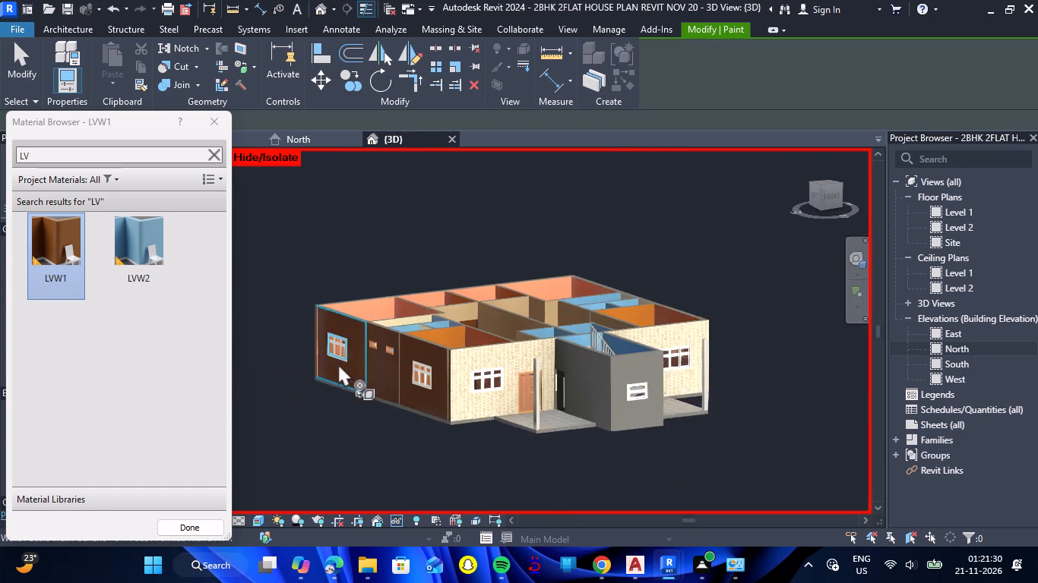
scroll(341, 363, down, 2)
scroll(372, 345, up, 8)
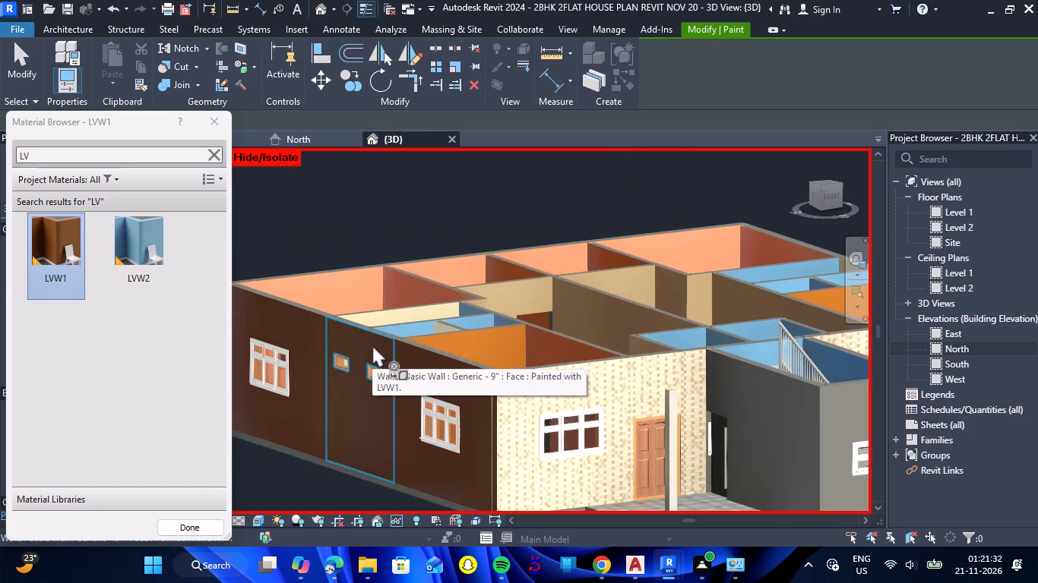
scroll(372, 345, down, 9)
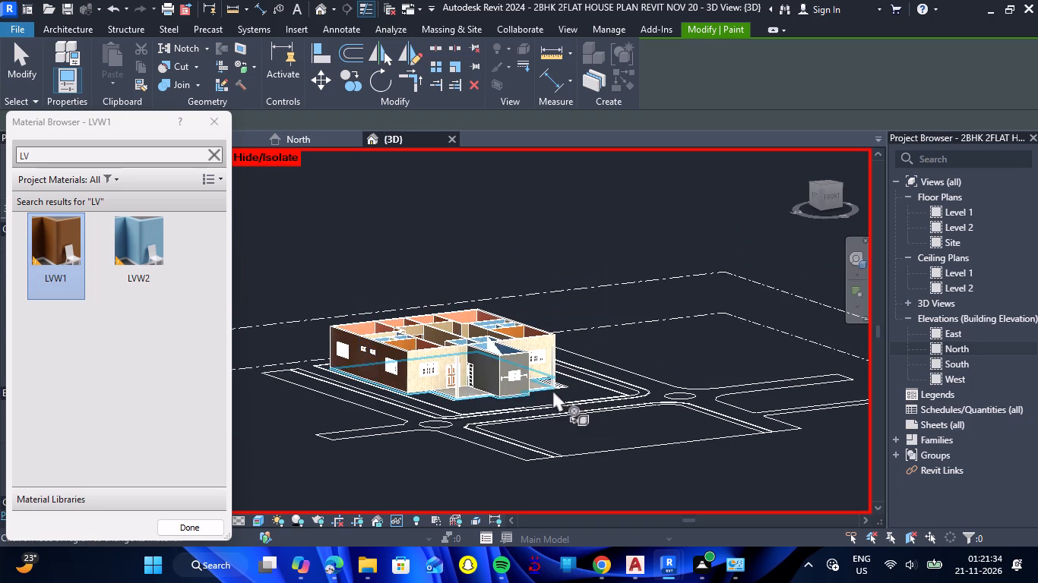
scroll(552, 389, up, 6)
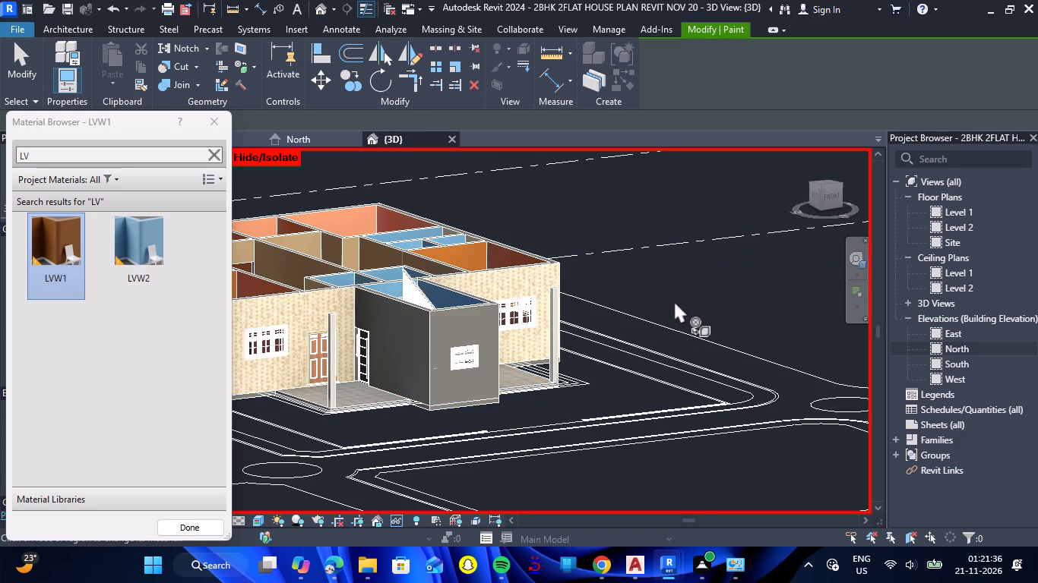
Paint the three exterior wall faces along the east side of the house with the LVW1 material.
shift+drag(689, 295, 531, 335)
shift+right_drag(689, 295, 531, 335)
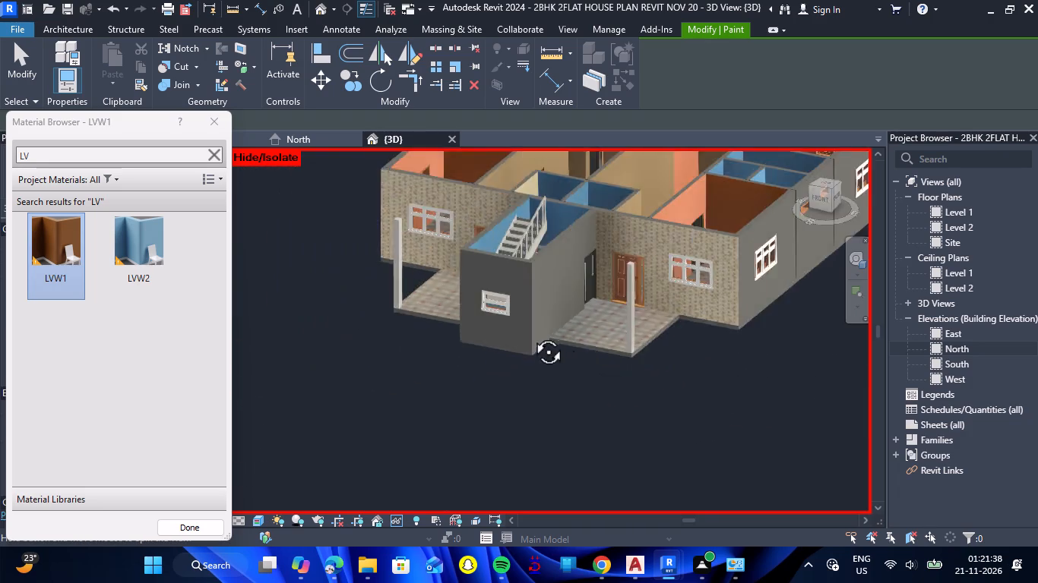
shift+right_drag(531, 335, 509, 323)
shift+drag(531, 335, 509, 323)
scroll(502, 326, down, 6)
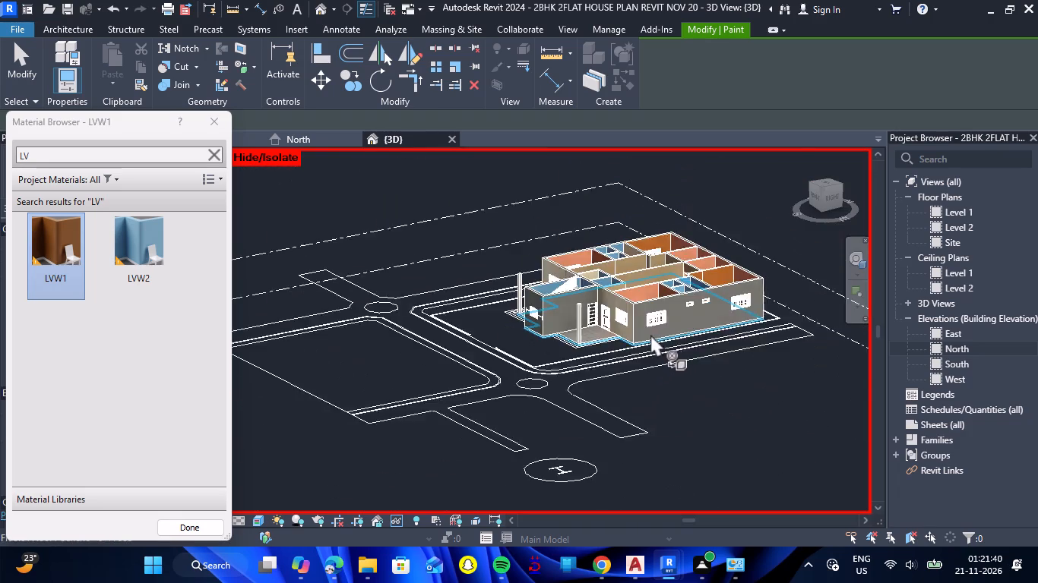
scroll(654, 333, up, 6)
click(676, 330)
click(739, 314)
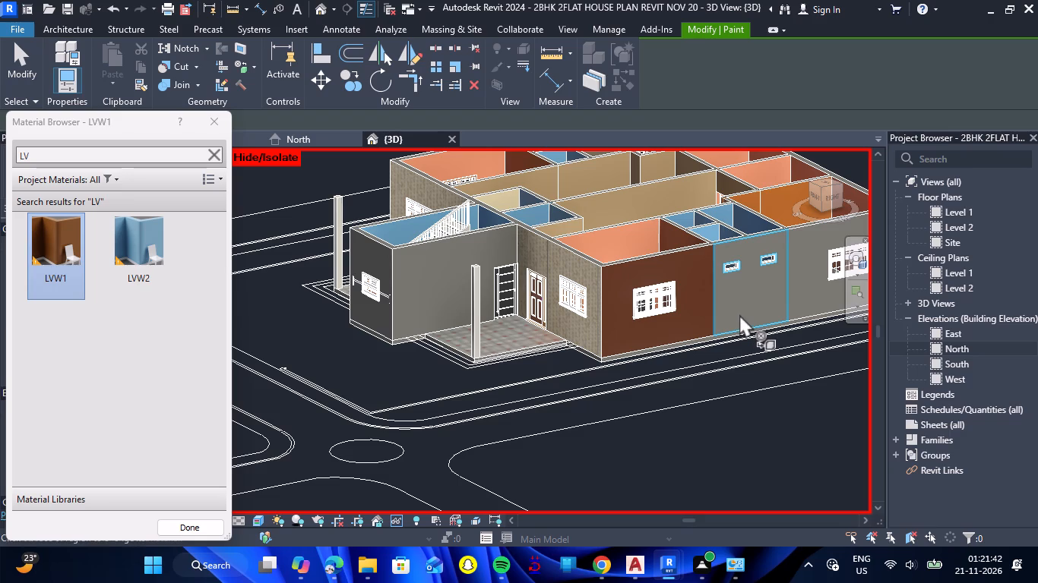
scroll(630, 367, down, 5)
scroll(725, 339, up, 5)
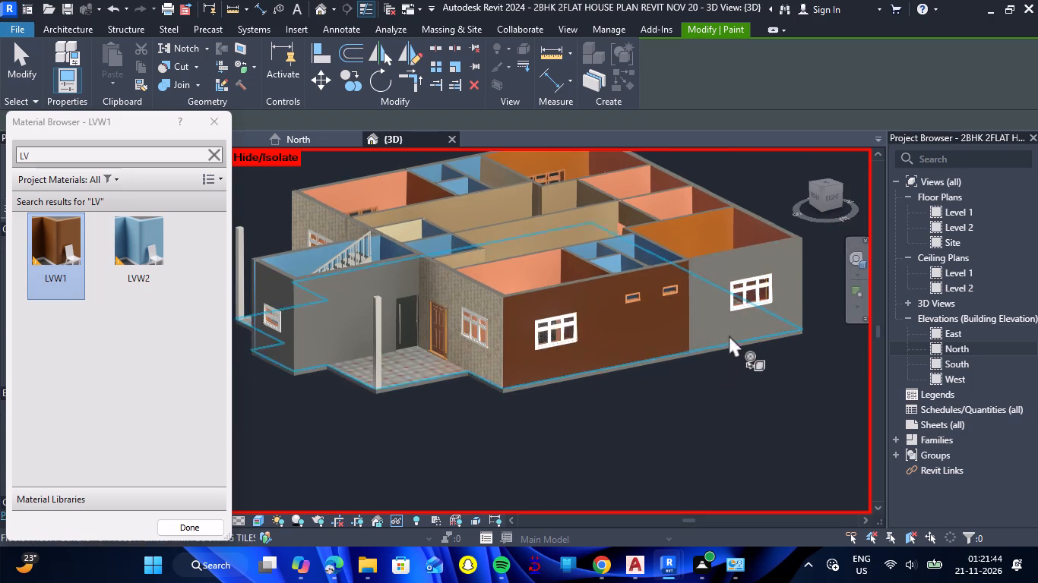
click(720, 326)
Paint the rear exterior wall face of the house with the LVW1 material.
scroll(642, 370, down, 6)
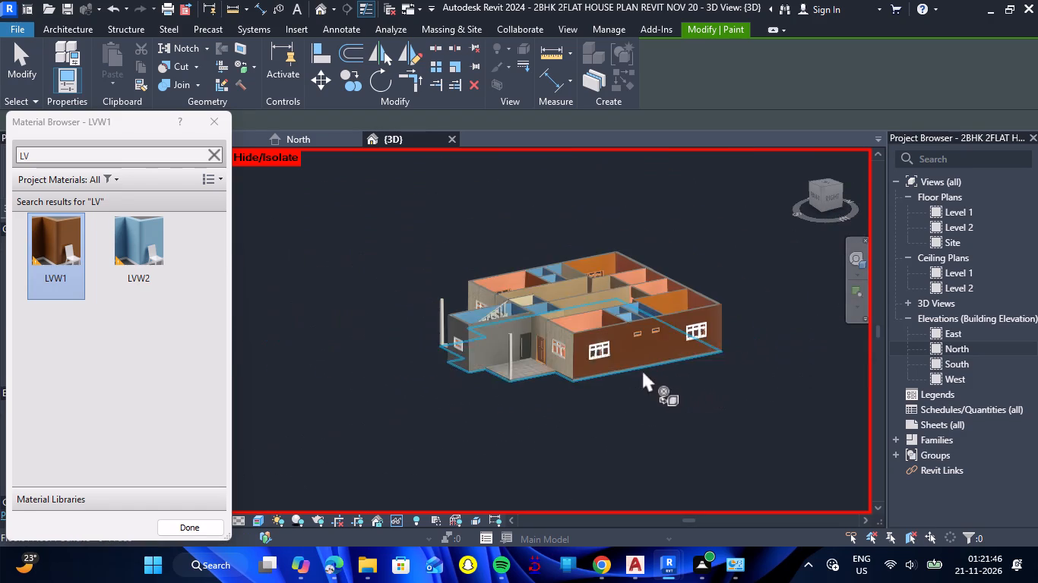
shift+drag(727, 397, 664, 421)
shift+right_drag(727, 397, 664, 421)
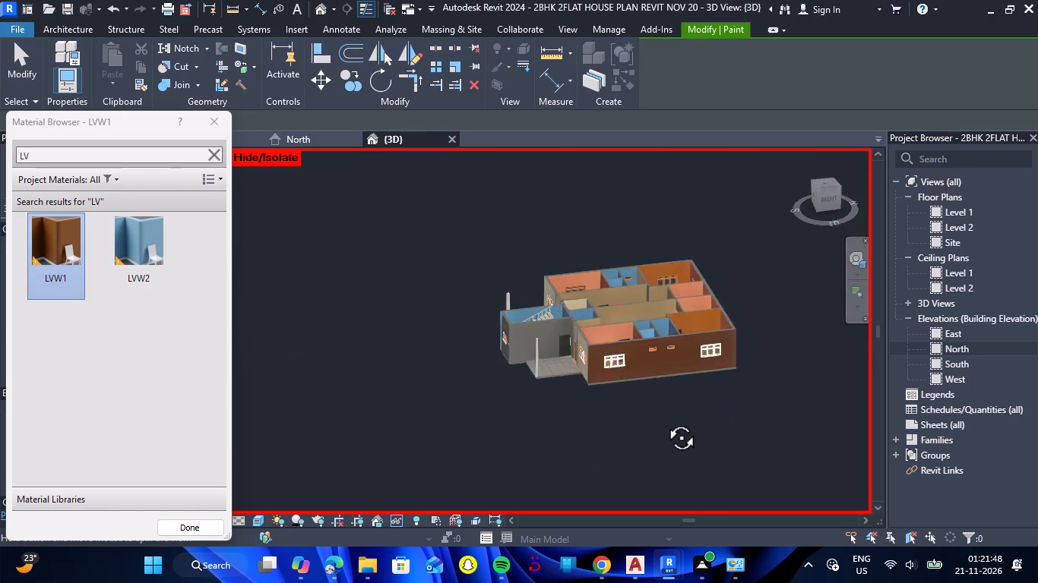
shift+drag(664, 421, 562, 395)
shift+right_drag(664, 421, 562, 395)
scroll(700, 438, up, 6)
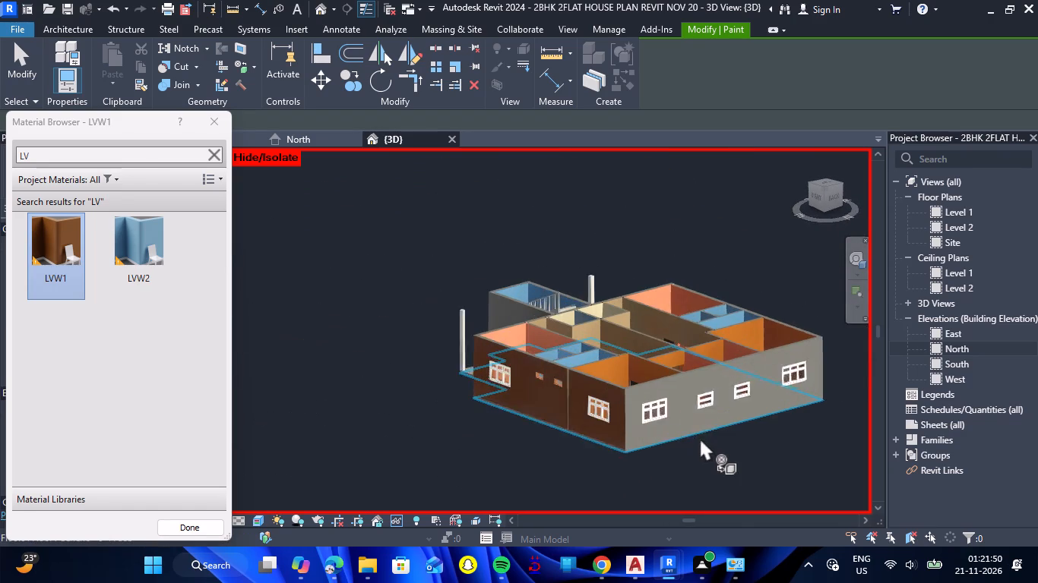
click(687, 418)
Paint the front and both side faces of the projecting staircase block with FLOORING TILES, and end painting.
scroll(687, 418, down, 5)
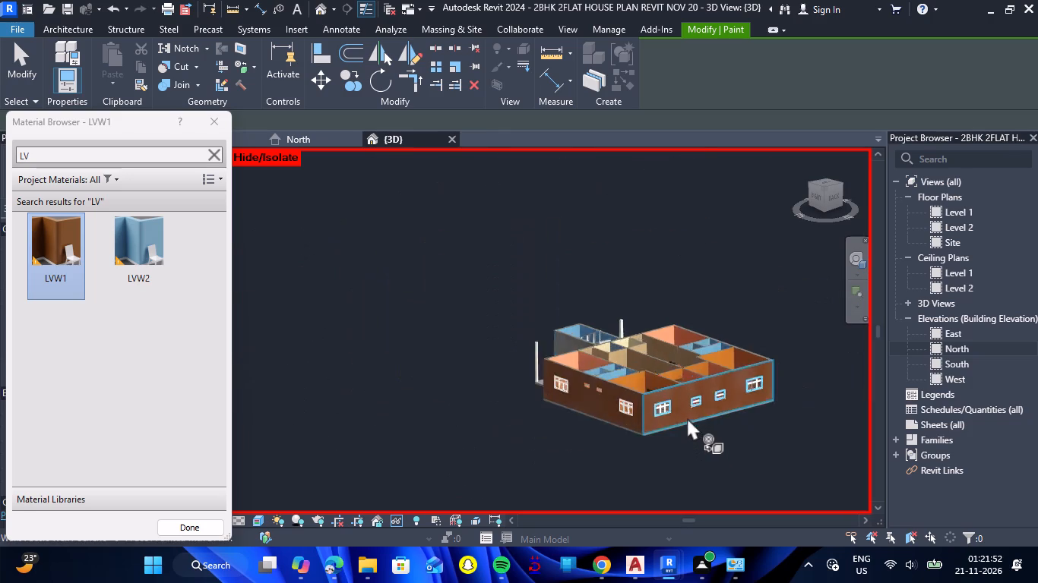
scroll(687, 418, down, 2)
drag(552, 440, 640, 444)
shift+right_drag(552, 440, 640, 444)
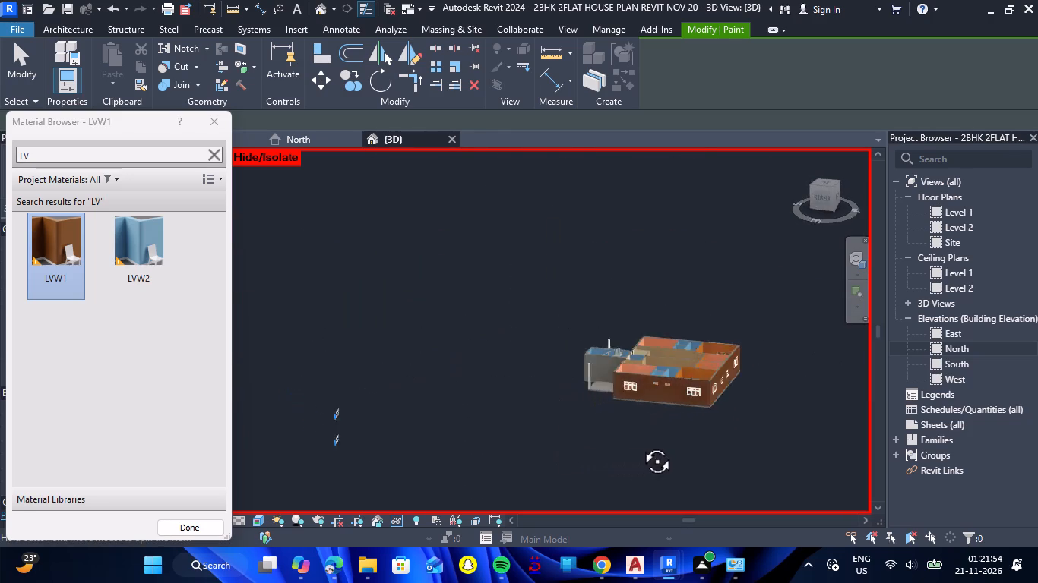
drag(640, 444, 763, 427)
shift+right_drag(640, 444, 763, 427)
scroll(537, 368, up, 7)
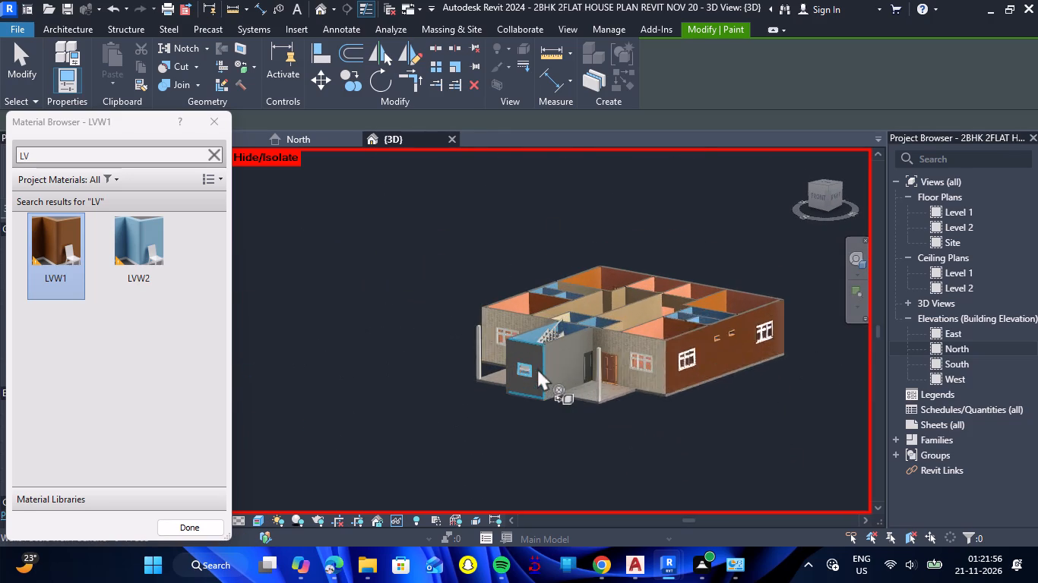
click(167, 162)
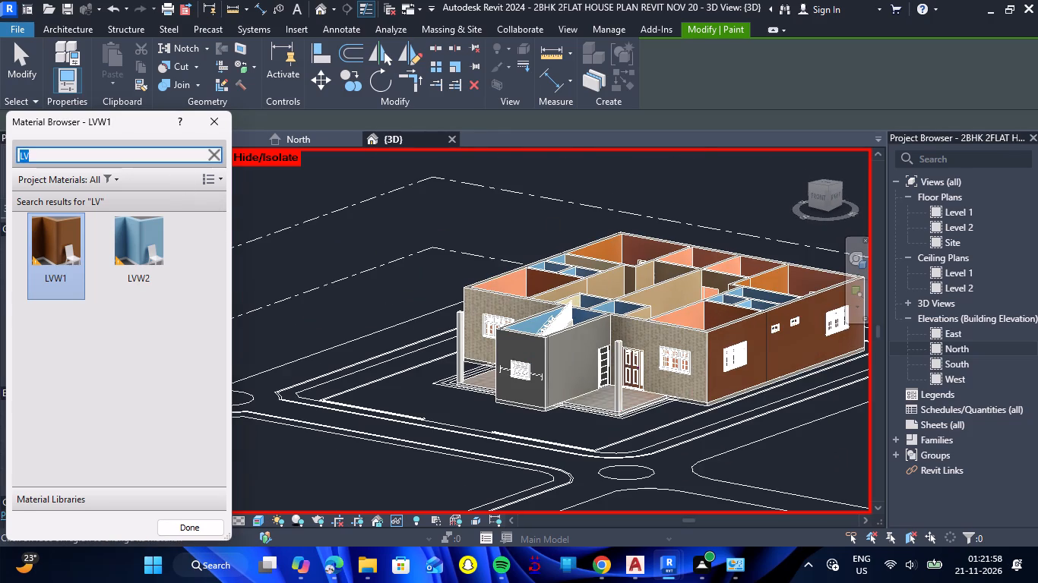
text(FLOO)
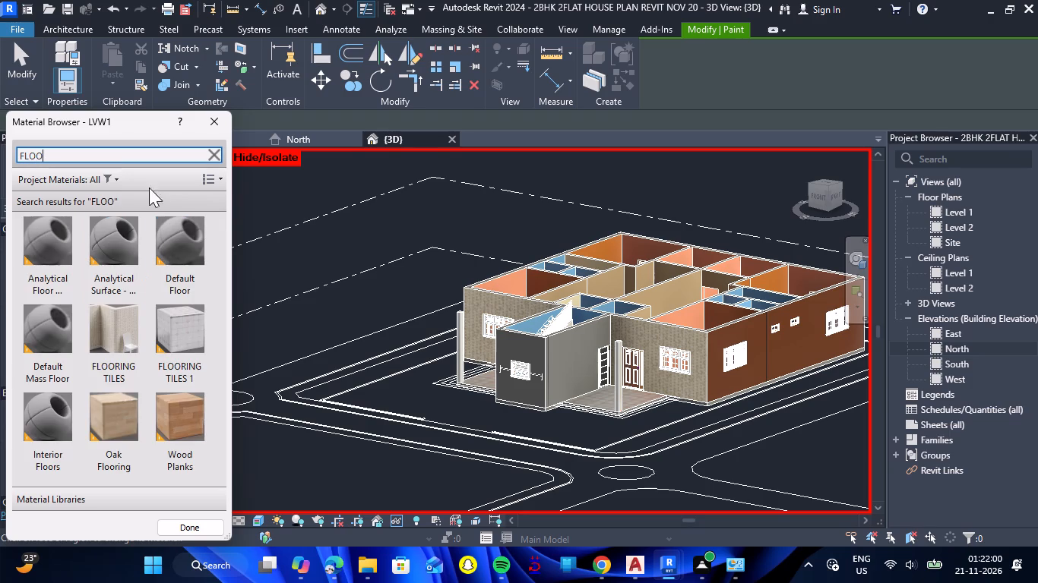
click(112, 323)
scroll(587, 380, up, 4)
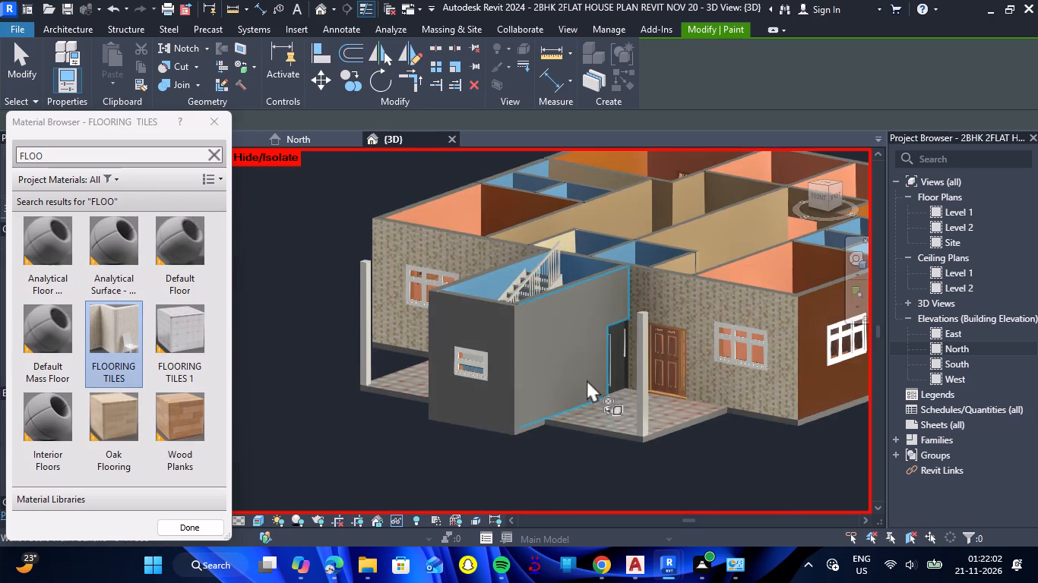
click(571, 372)
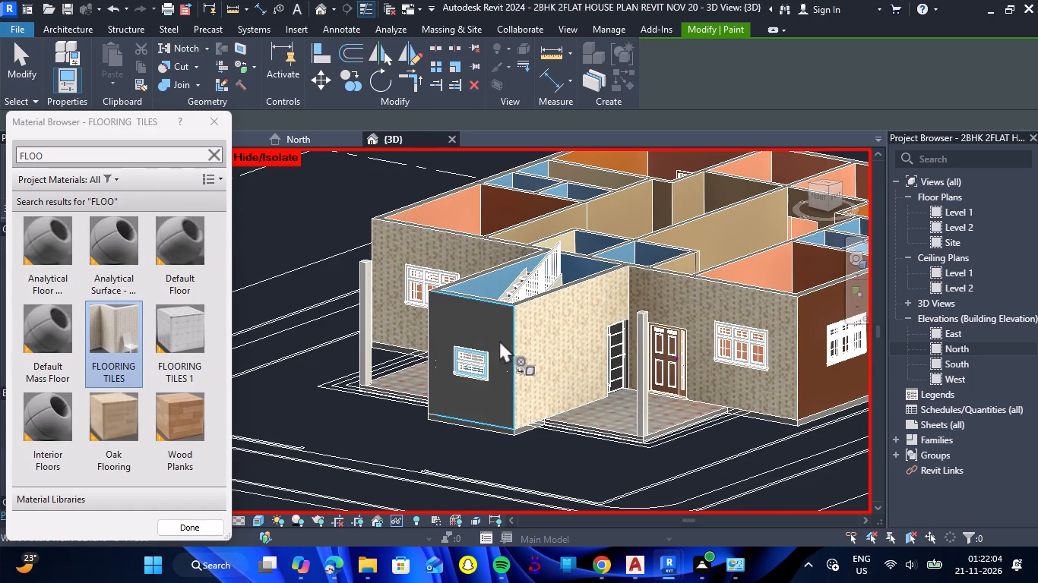
click(499, 340)
scroll(499, 340, down, 5)
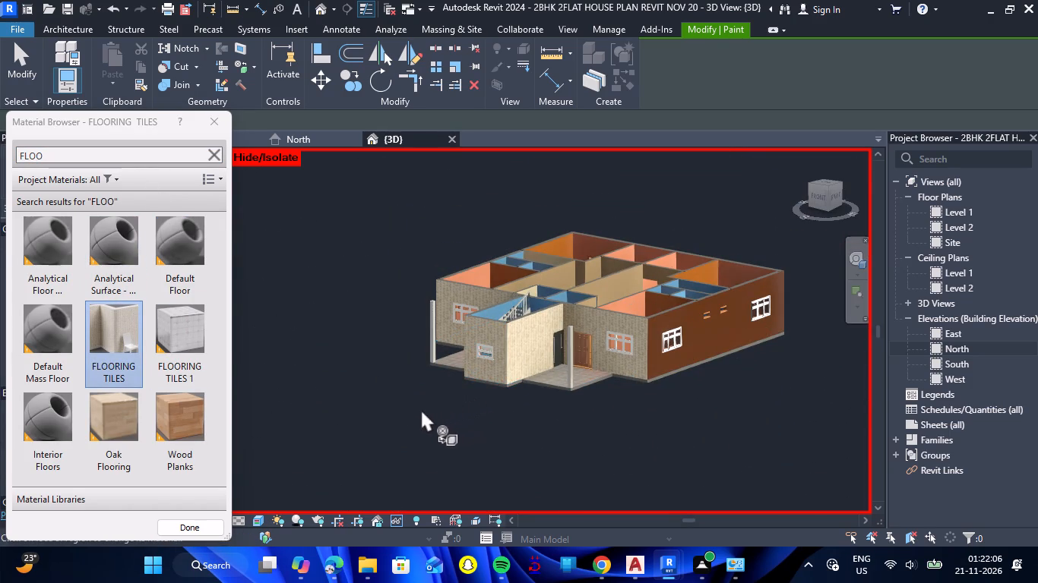
shift+drag(421, 409, 625, 416)
shift+right_drag(421, 409, 625, 416)
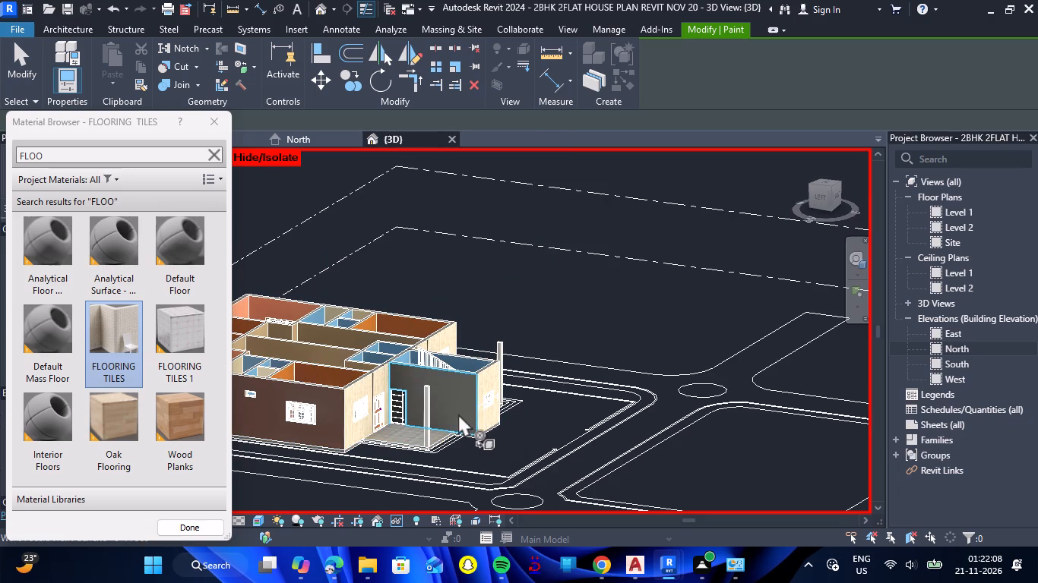
click(458, 414)
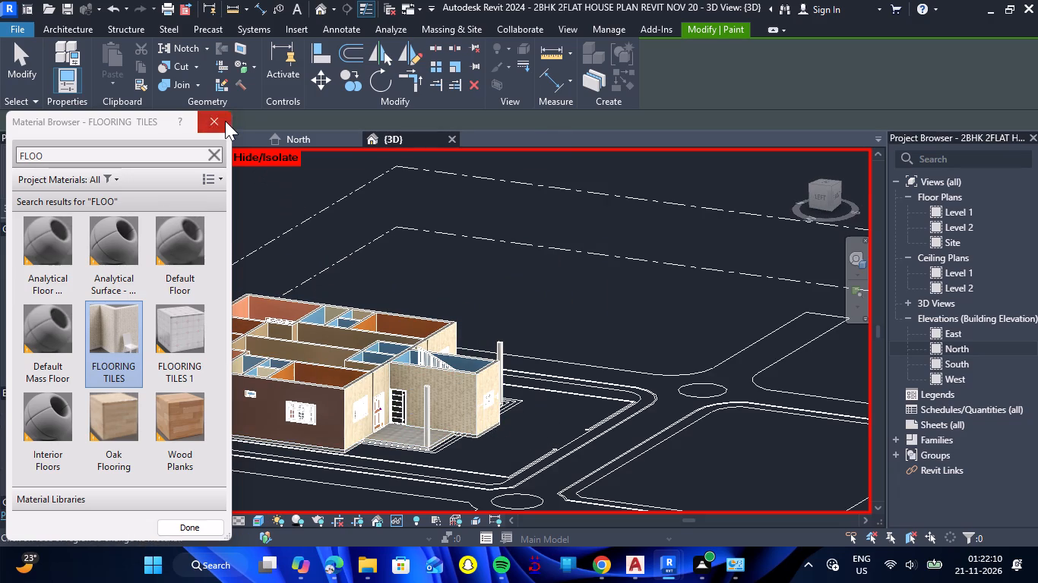
click(225, 121)
Reset the temporary hide/isolate in the 3D view.
text(HR)
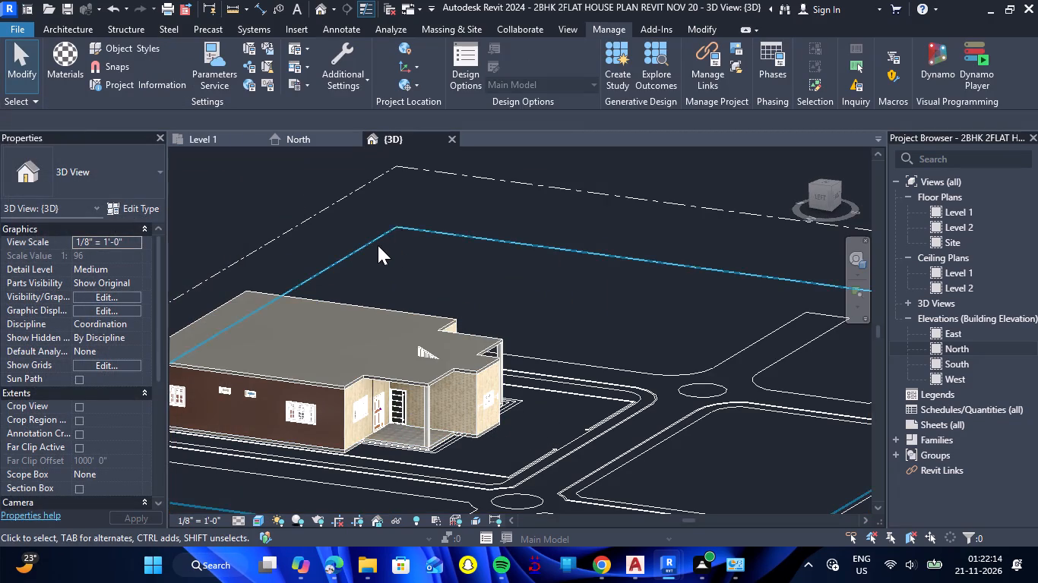
click(511, 283)
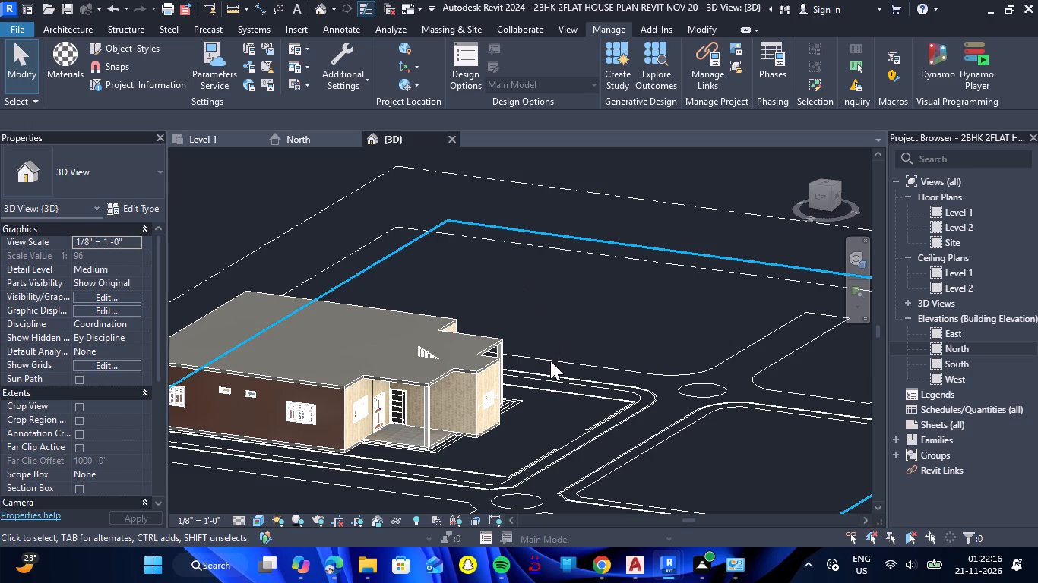
Paint the floor slab's front edge faces beneath the west and east flats' front window walls with FLOORING TILES.
shift+drag(550, 361, 425, 339)
shift+right_drag(550, 361, 425, 339)
scroll(443, 361, up, 2)
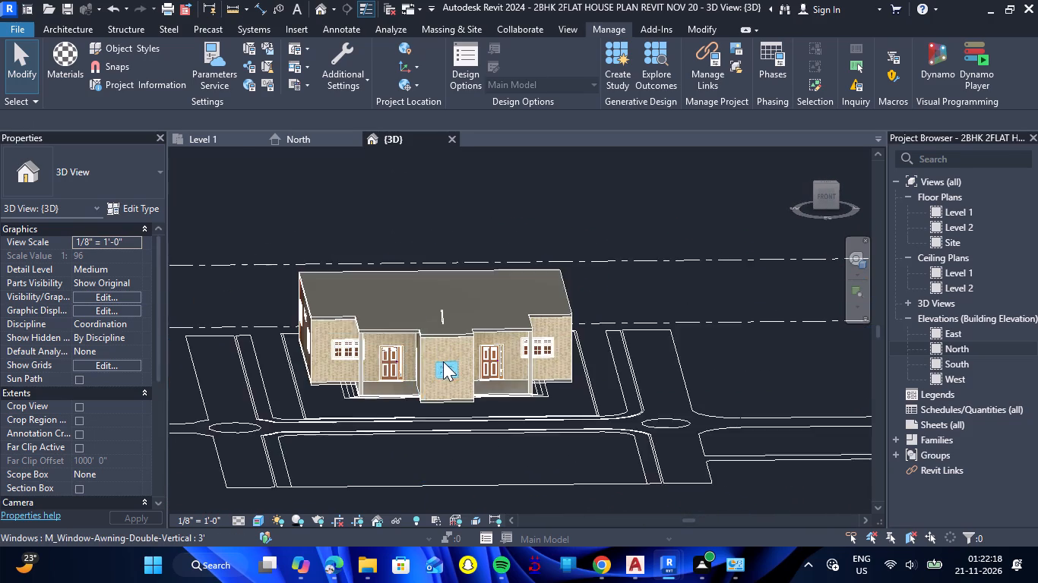
scroll(443, 361, up, 4)
scroll(443, 361, down, 2)
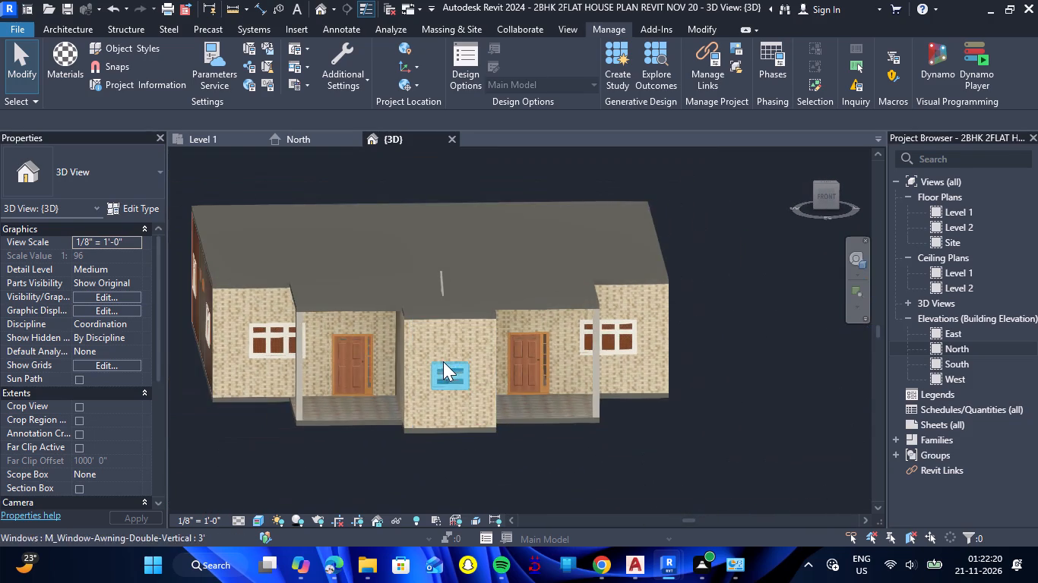
scroll(209, 399, up, 9)
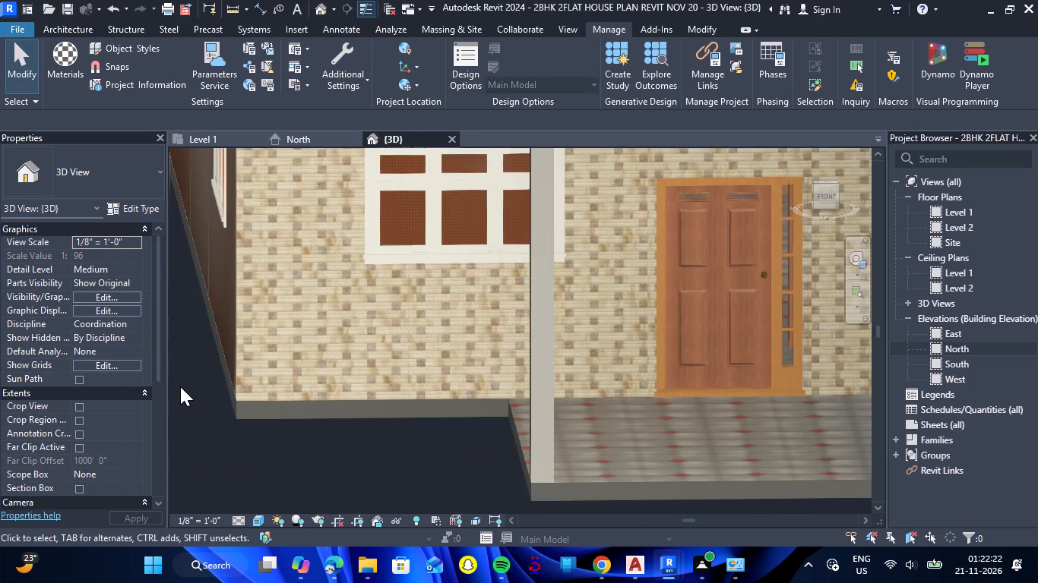
text(PT)
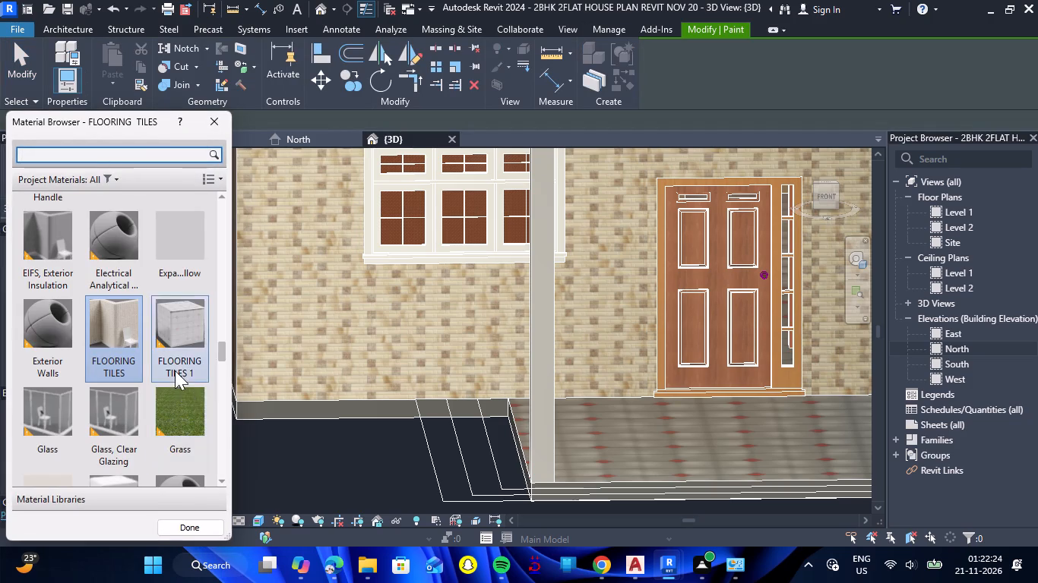
click(277, 411)
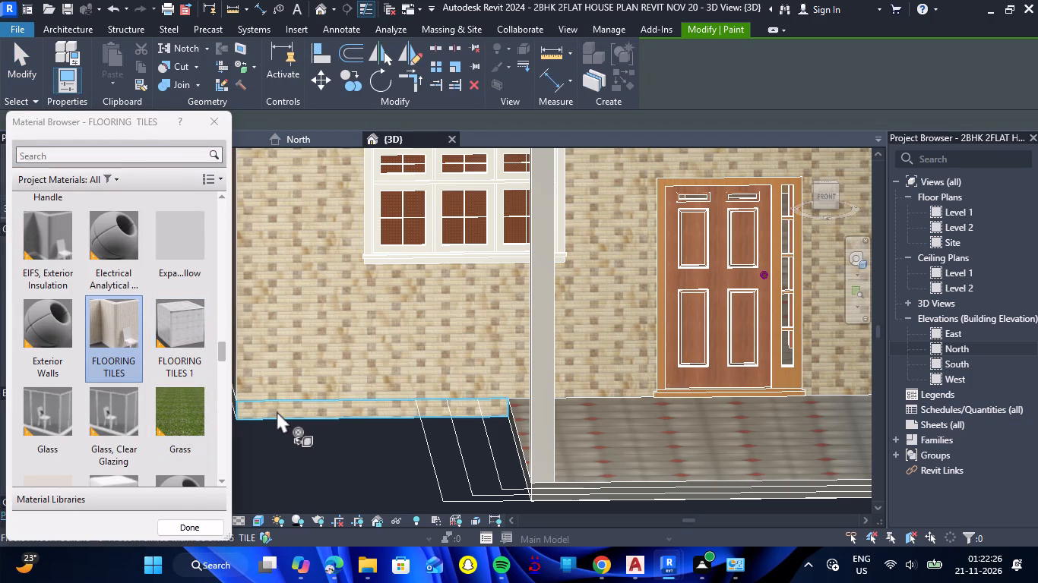
scroll(277, 411, down, 7)
scroll(684, 419, up, 1)
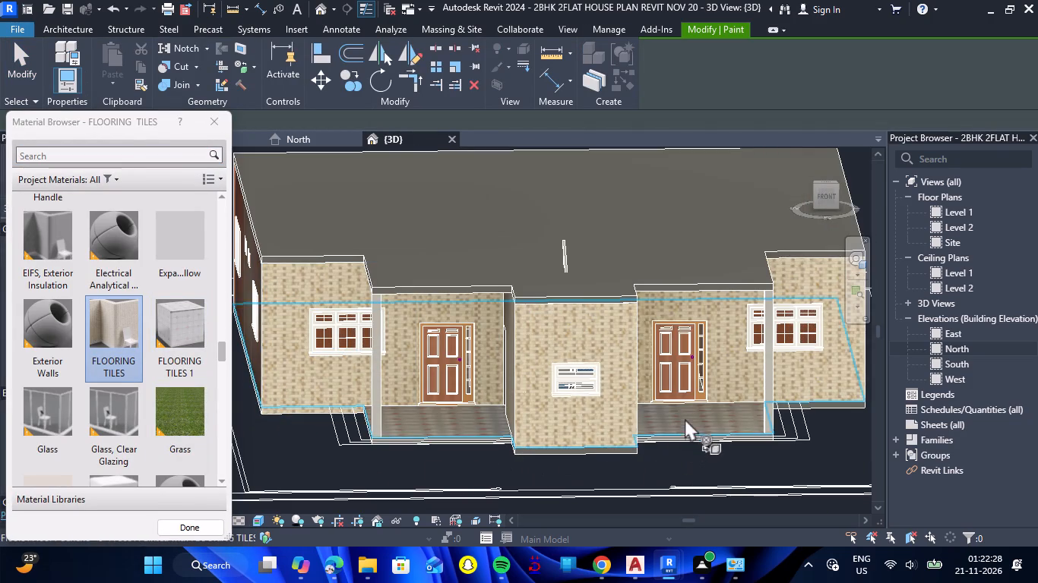
scroll(685, 418, up, 4)
scroll(685, 412, down, 6)
scroll(792, 411, up, 8)
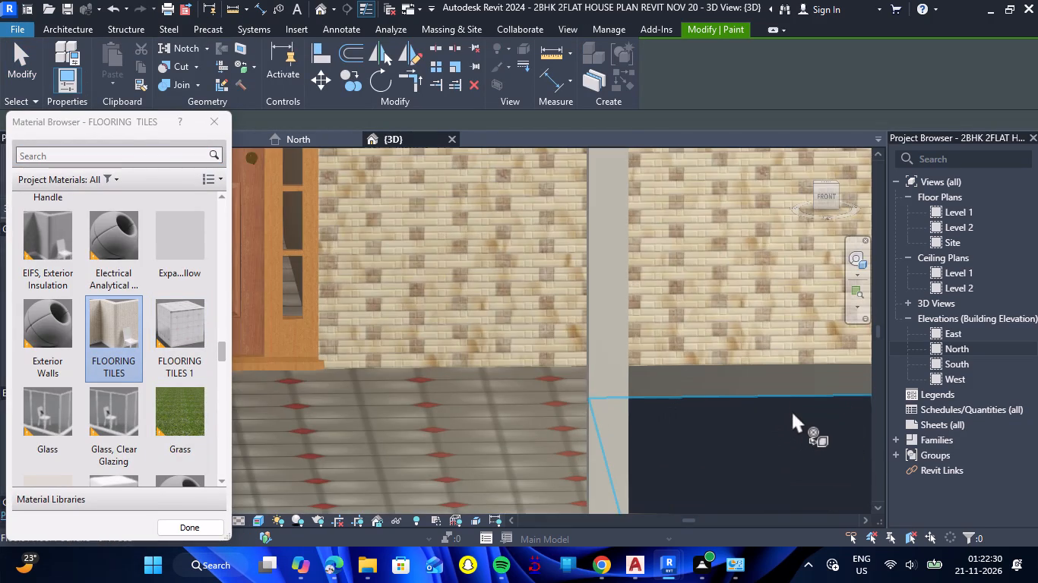
click(780, 383)
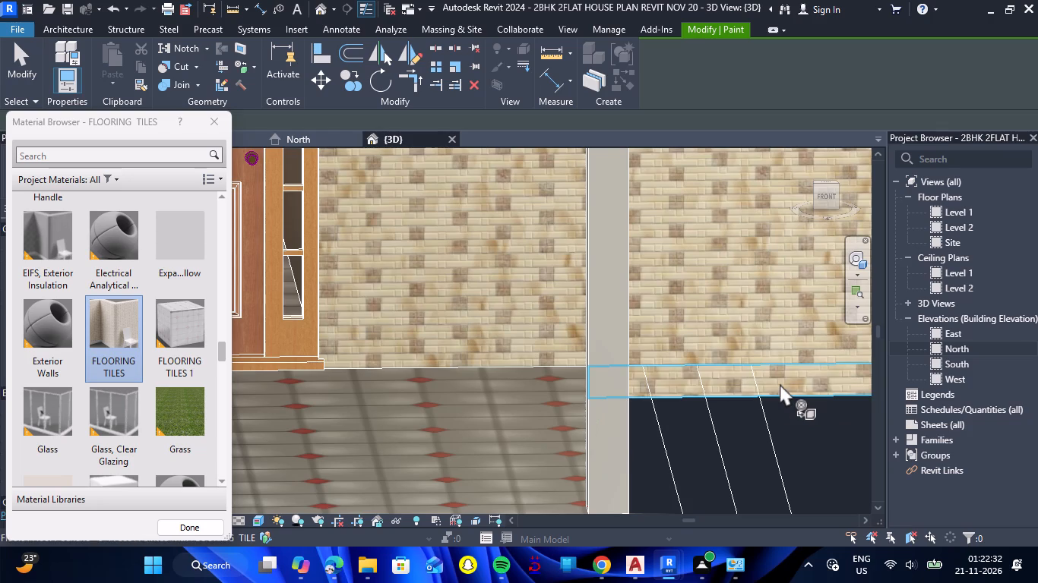
Find the LVW1 material by searching for LV, and paint the floor slab's west side edge face with it.
scroll(780, 383, down, 7)
scroll(612, 399, down, 3)
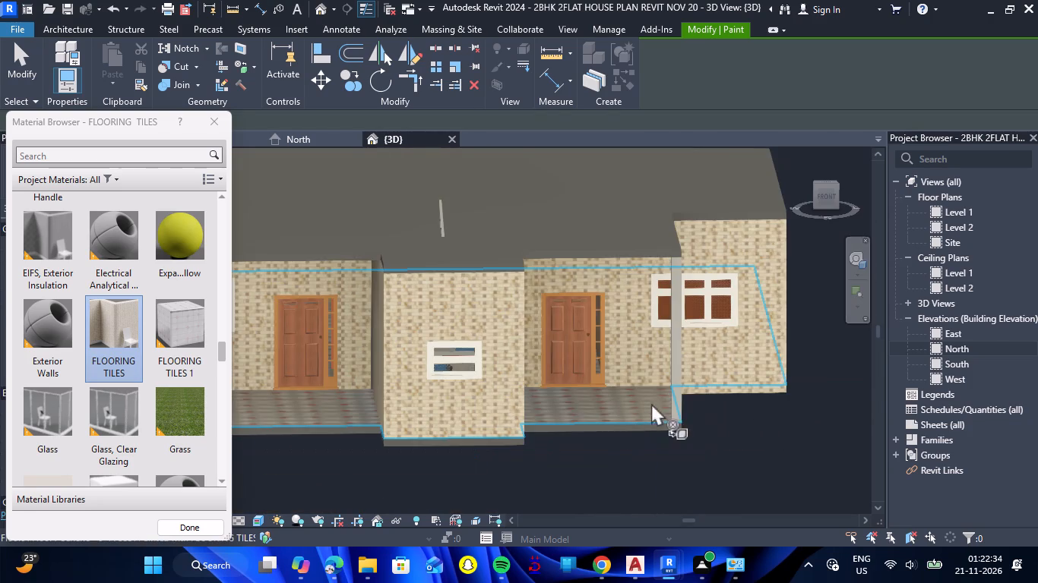
scroll(802, 394, up, 4)
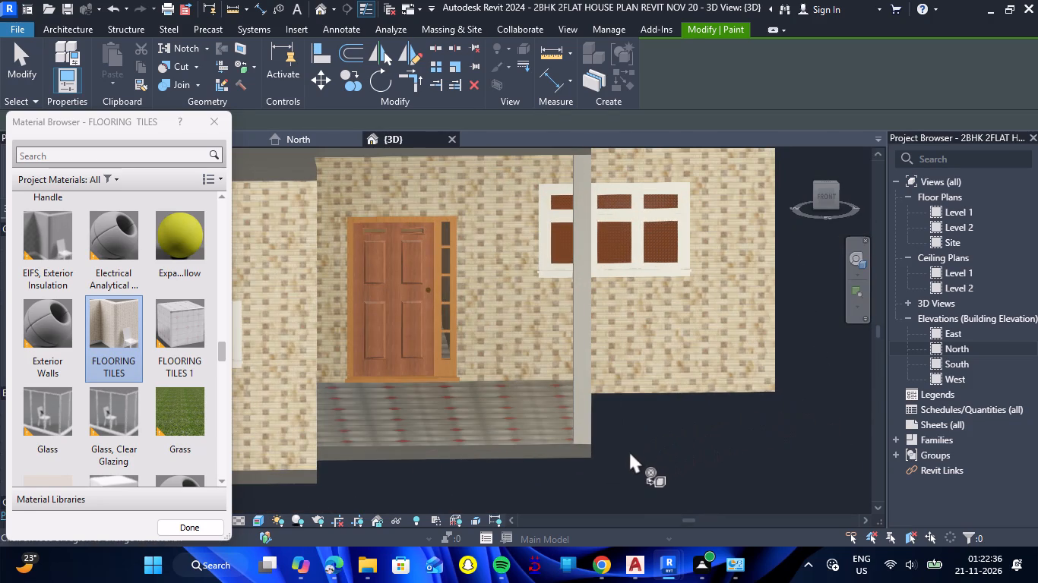
scroll(629, 451, up, 2)
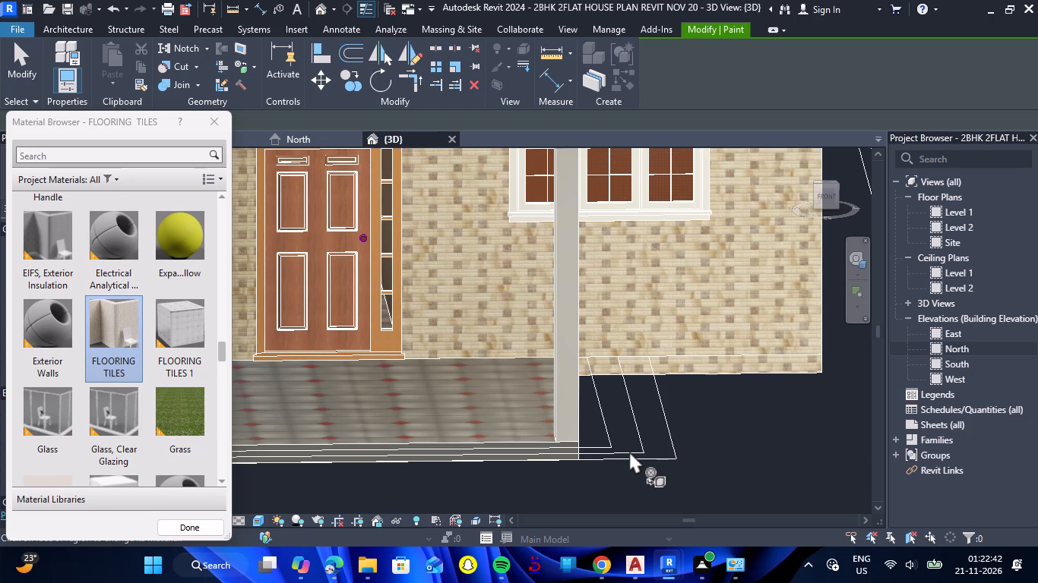
scroll(574, 445, down, 7)
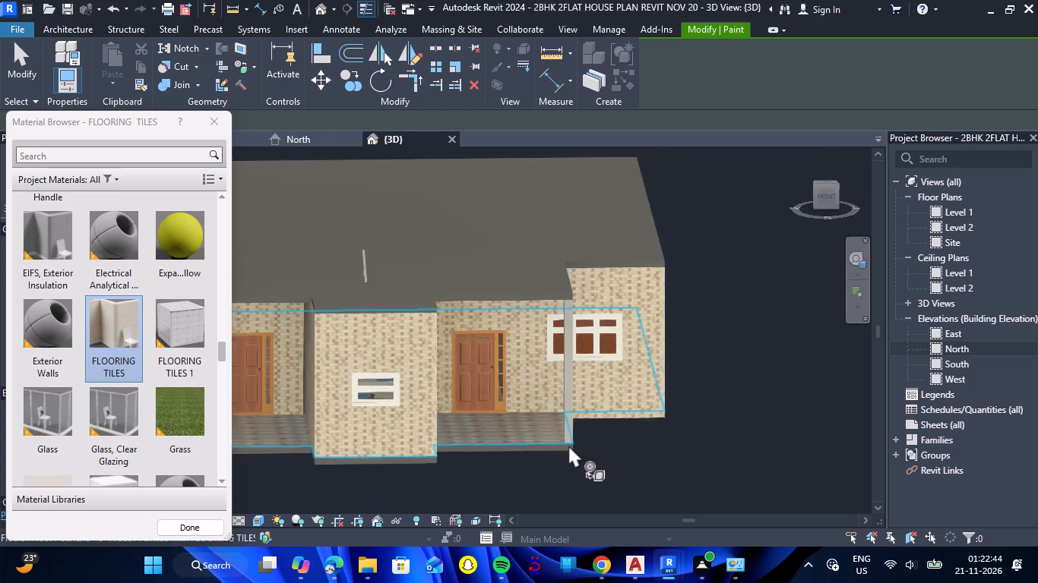
scroll(568, 445, down, 5)
drag(325, 457, 337, 458)
shift+right_drag(325, 457, 337, 458)
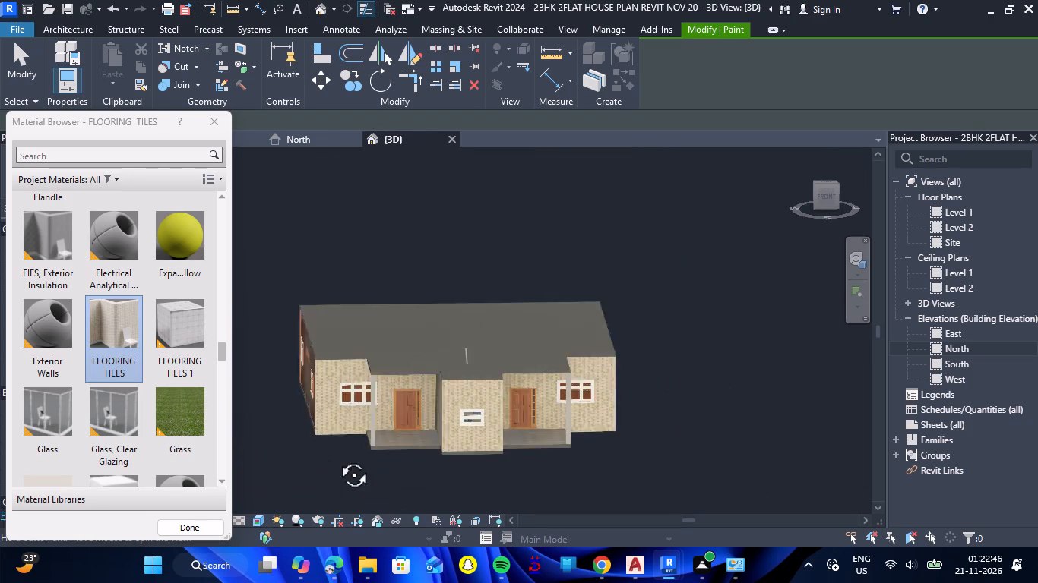
drag(337, 458, 499, 446)
shift+right_drag(337, 458, 499, 446)
scroll(505, 433, down, 6)
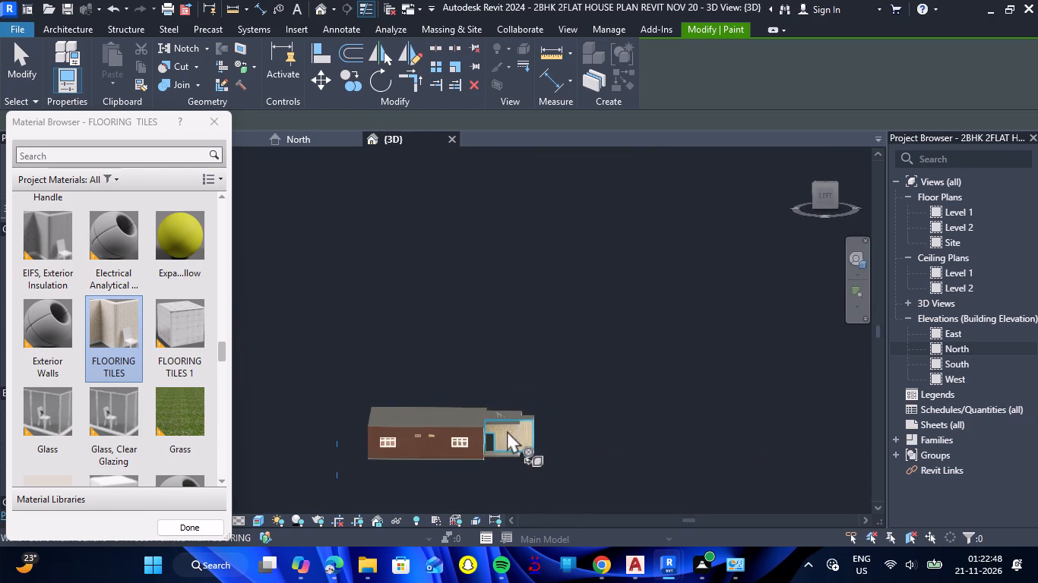
scroll(467, 459, up, 8)
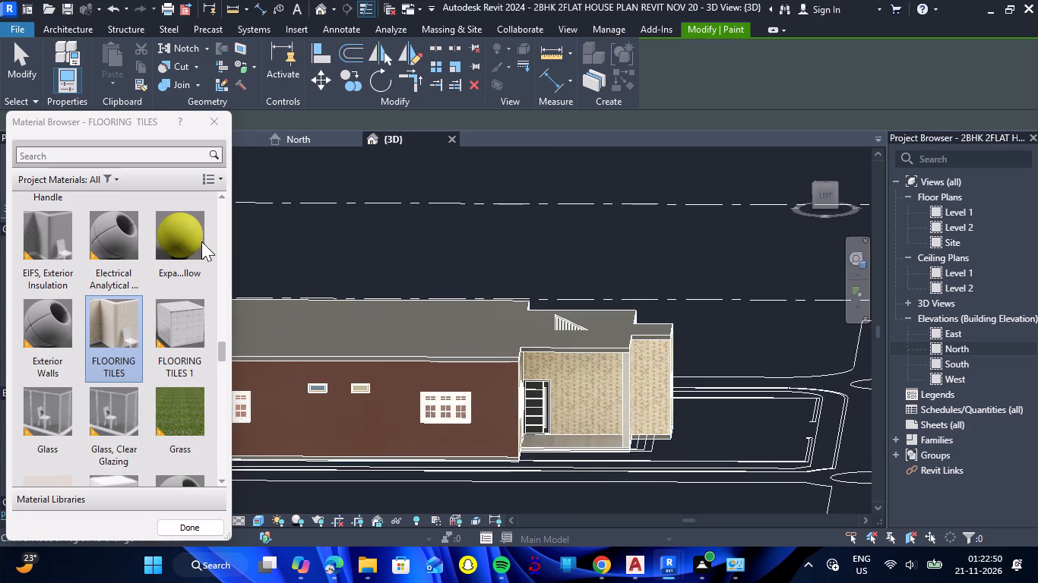
click(172, 162)
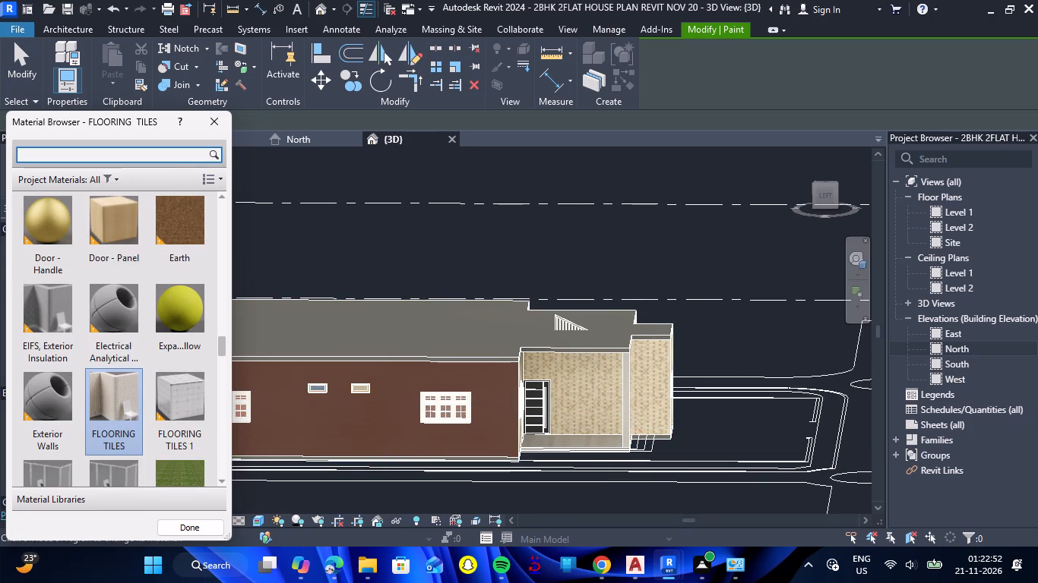
text(LV)
click(55, 238)
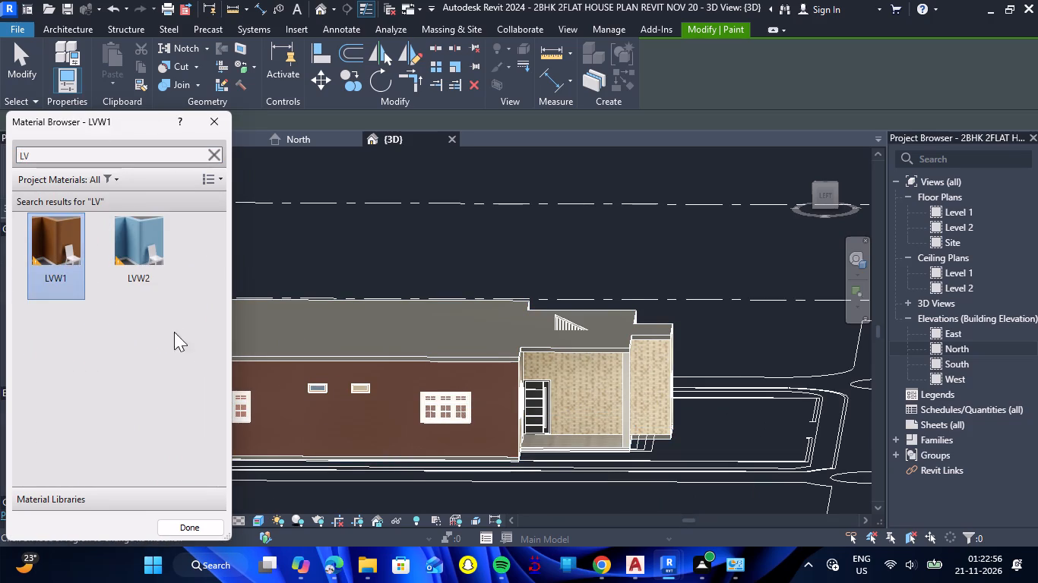
scroll(396, 465, up, 6)
scroll(524, 462, up, 8)
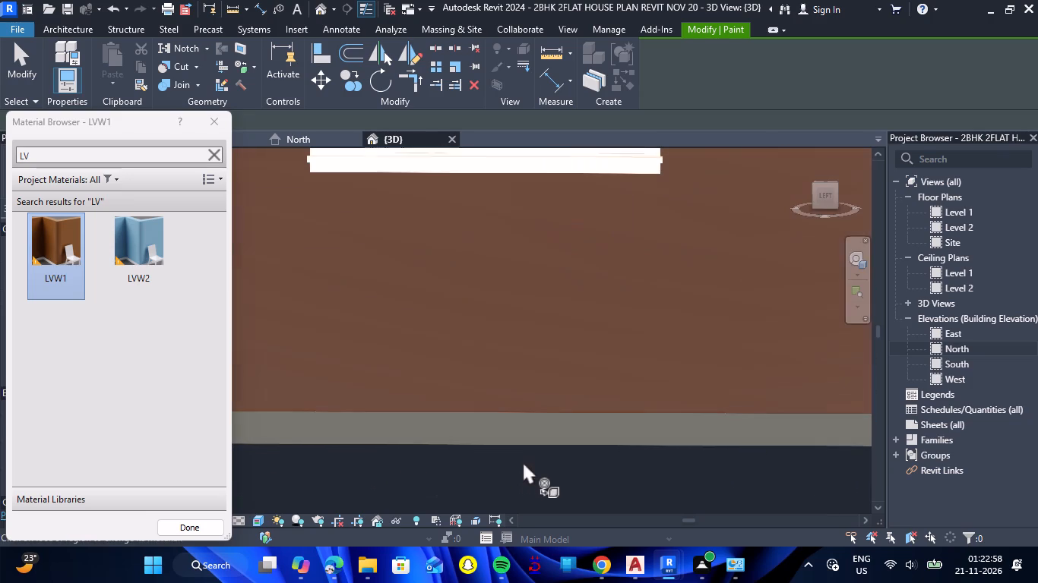
click(544, 435)
Paint the floor slab's rear edge face beneath the back exterior wall with LVW1.
scroll(544, 435, down, 5)
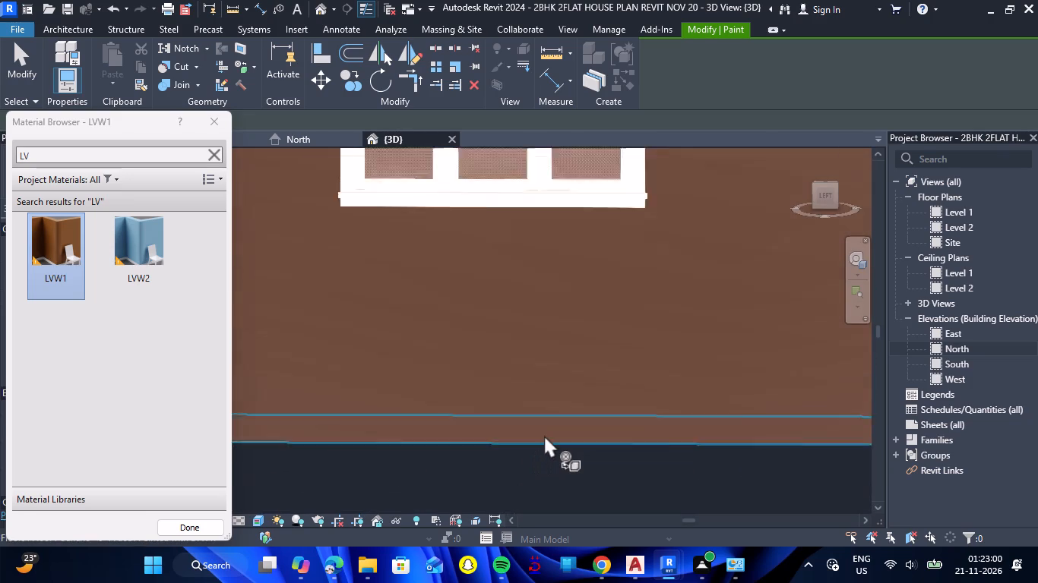
scroll(544, 435, down, 9)
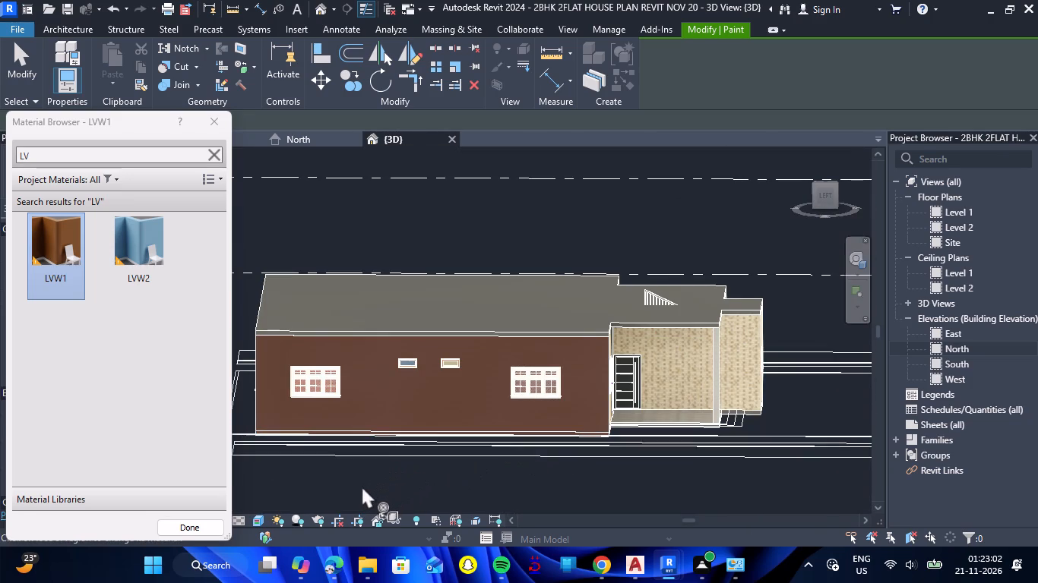
shift+drag(356, 489, 449, 470)
shift+right_drag(356, 489, 449, 470)
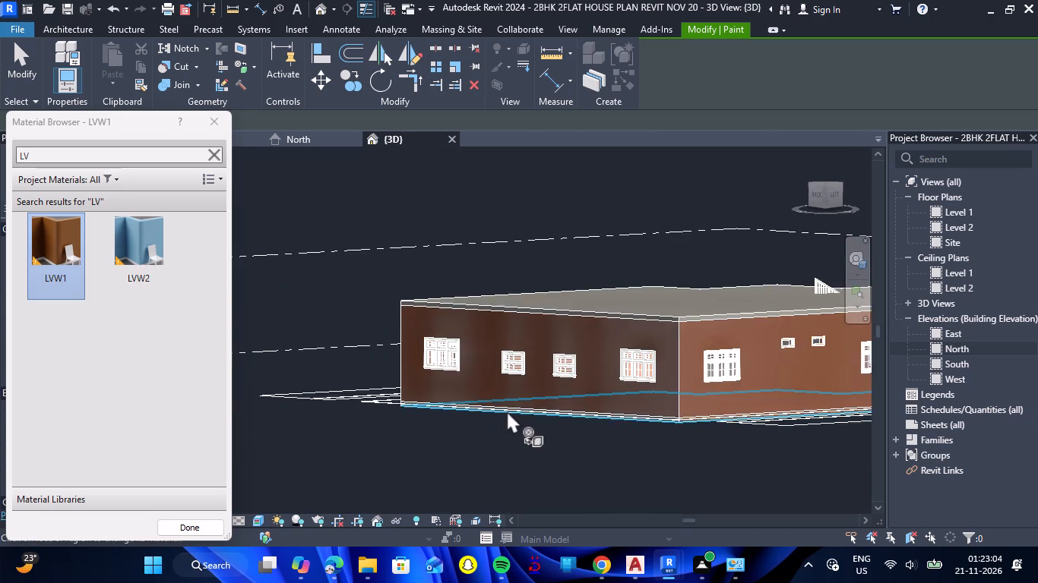
scroll(507, 411, up, 12)
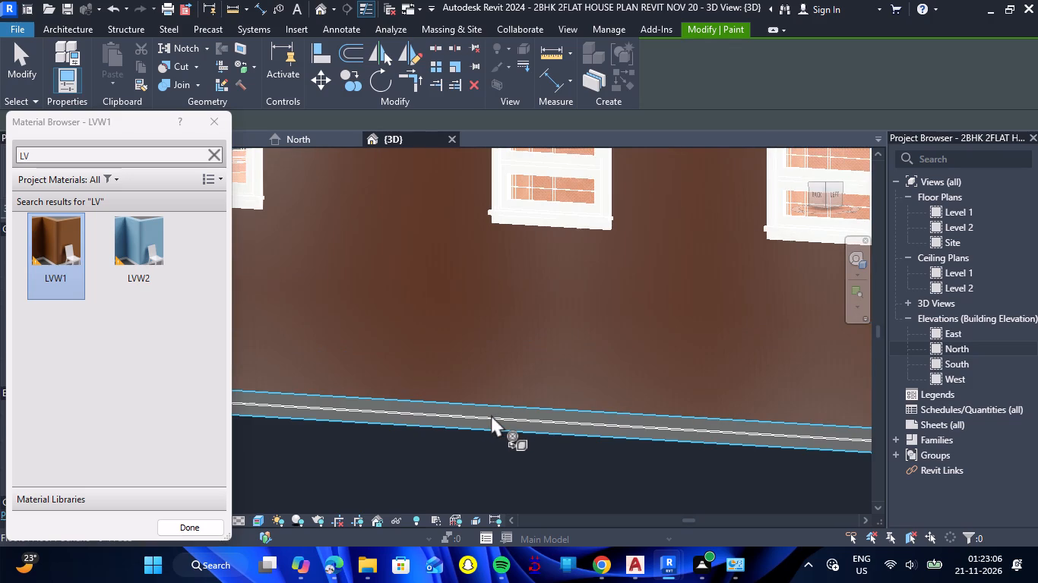
click(491, 414)
Paint the floor slab's east side edge face beneath the side exterior wall with LVW1.
scroll(492, 416, down, 12)
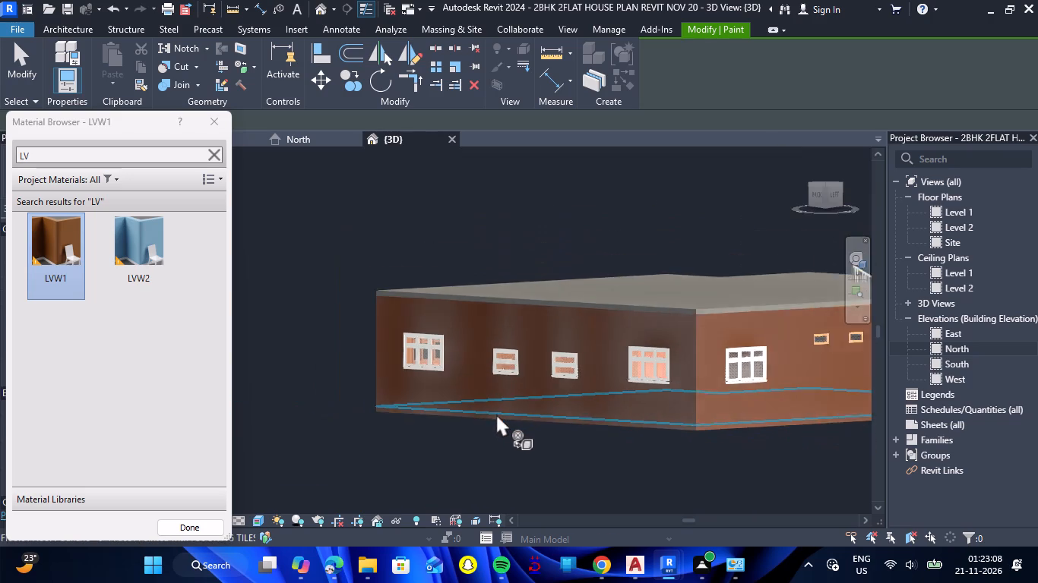
drag(344, 443, 409, 456)
shift+right_drag(344, 443, 409, 456)
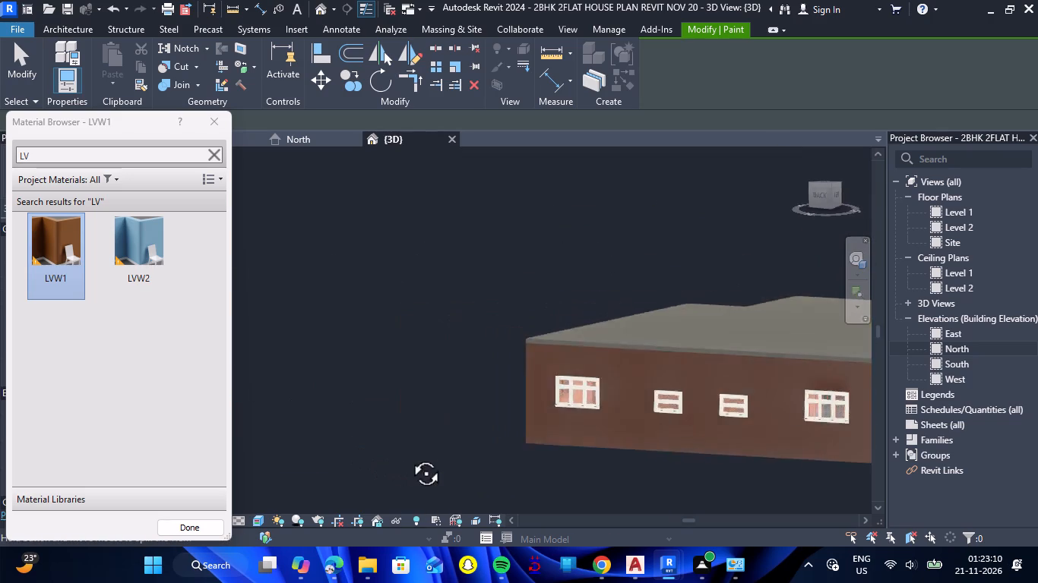
drag(409, 456, 470, 454)
shift+right_drag(409, 456, 470, 454)
scroll(445, 421, down, 6)
scroll(637, 436, up, 15)
scroll(669, 455, up, 6)
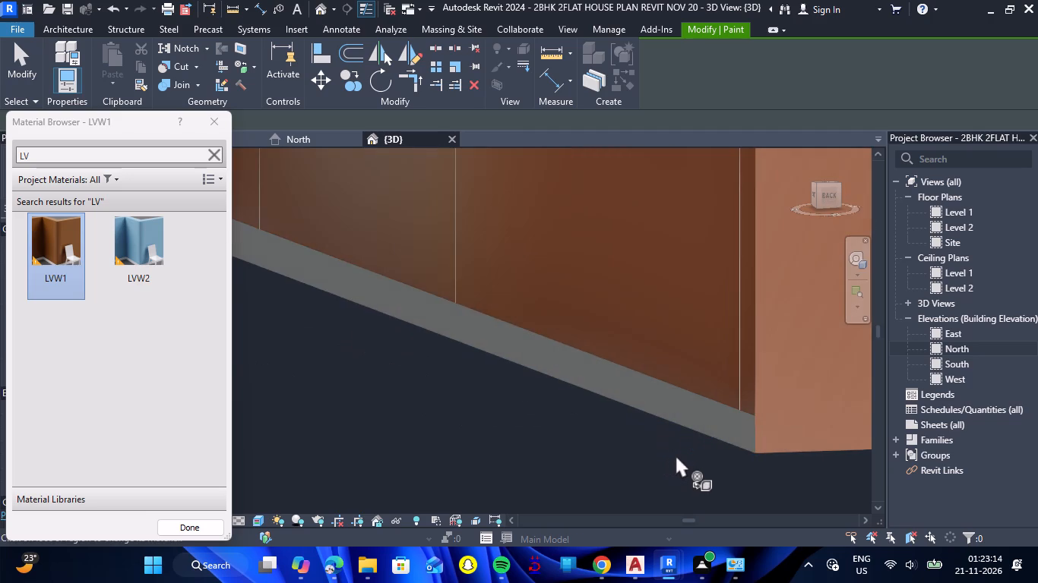
click(734, 428)
Paint the roof slab's rear and east side edge faces with LVW1 at the back corner of the house.
scroll(521, 419, down, 8)
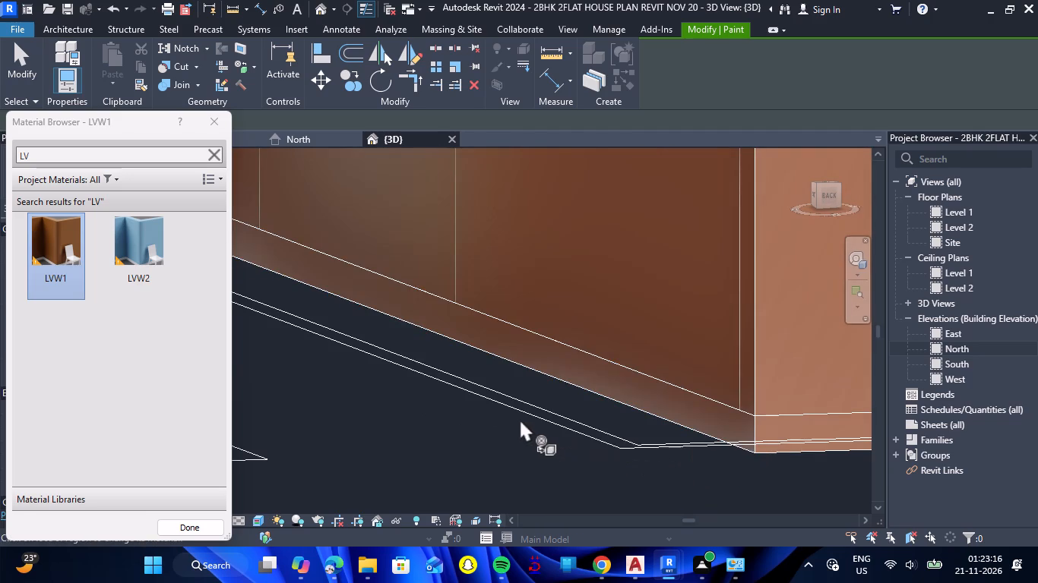
scroll(520, 419, down, 7)
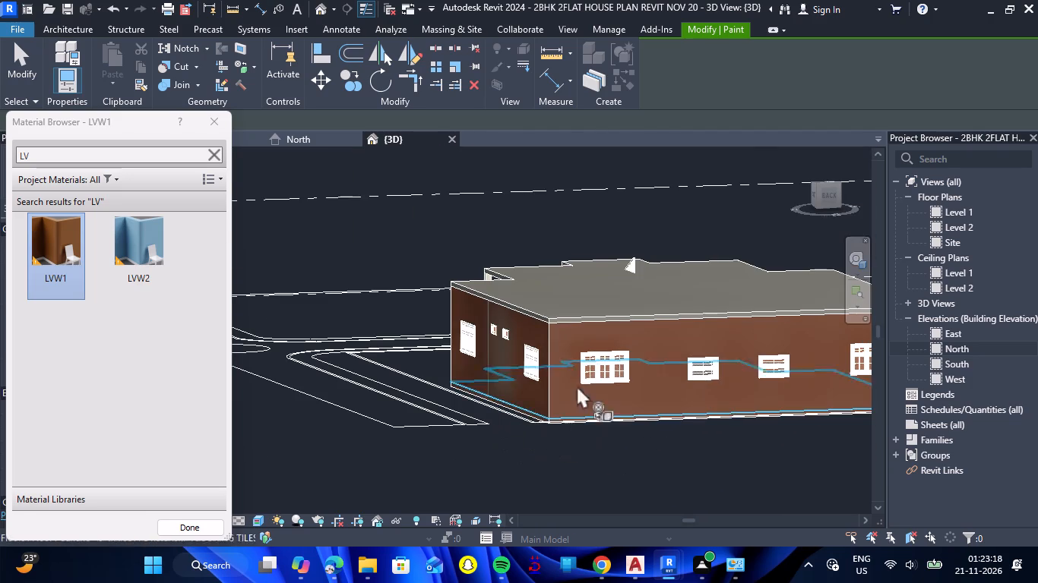
scroll(578, 334, up, 13)
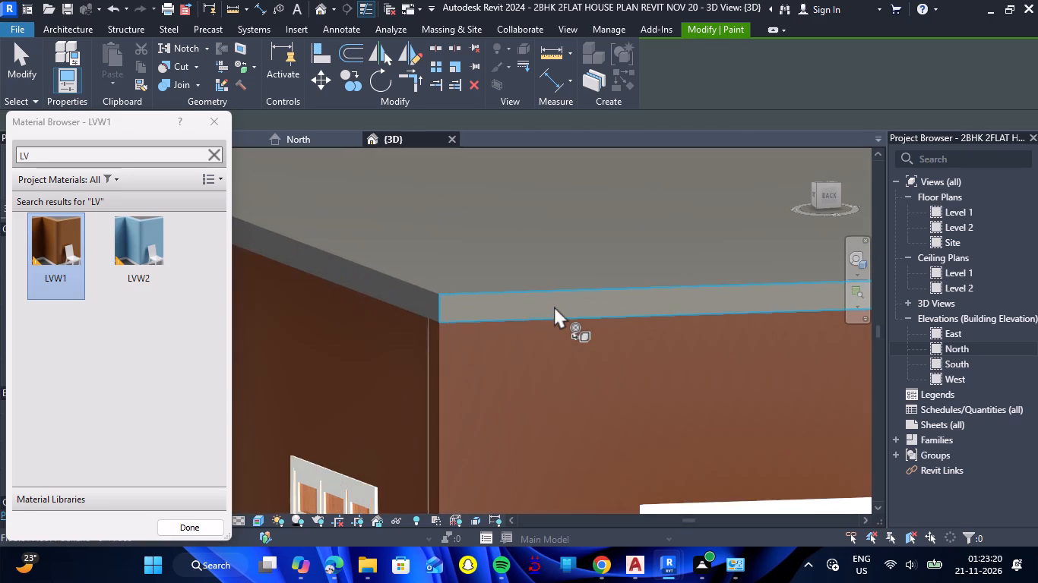
click(554, 306)
click(429, 306)
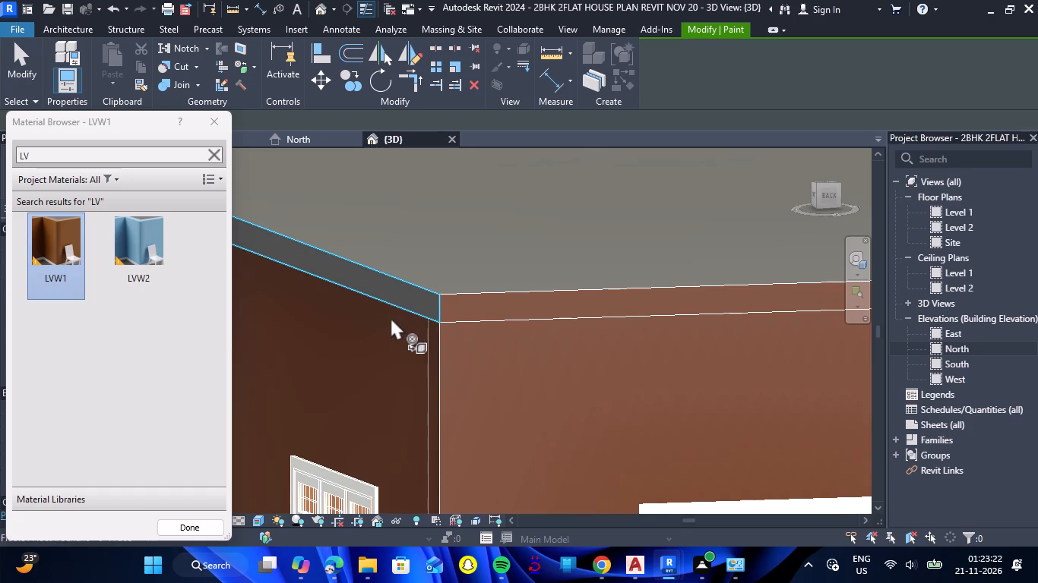
Paint the roof slab's west side edge face above the side exterior wall with LVW1.
scroll(388, 319, down, 16)
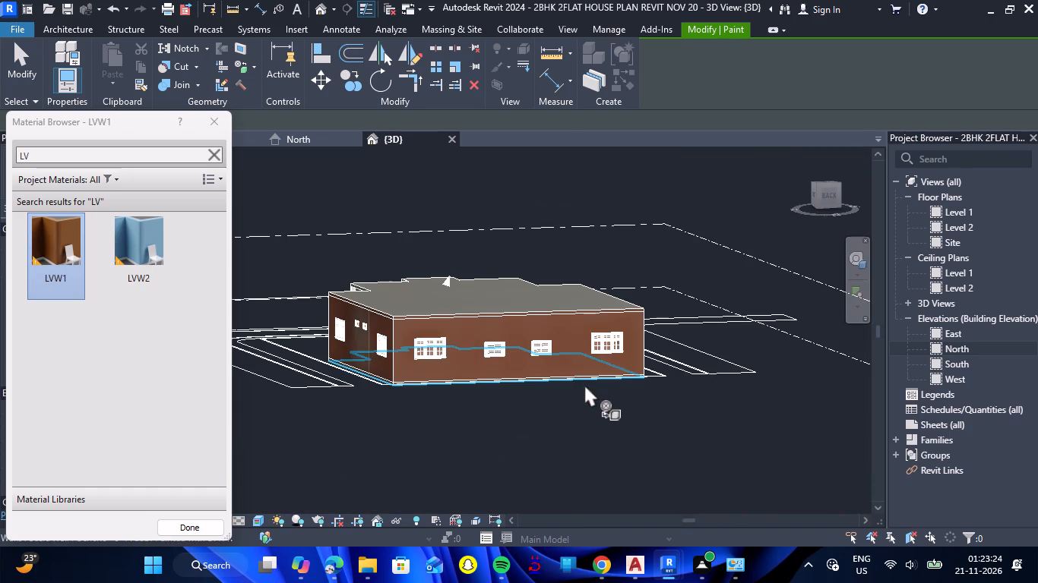
shift+drag(602, 405, 478, 409)
shift+right_drag(602, 405, 486, 411)
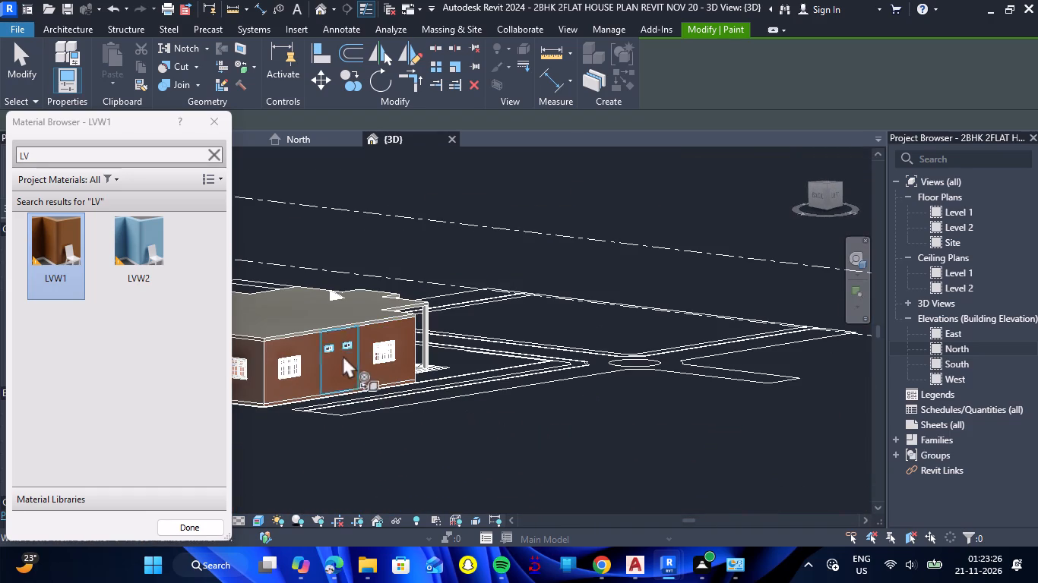
scroll(274, 335, up, 10)
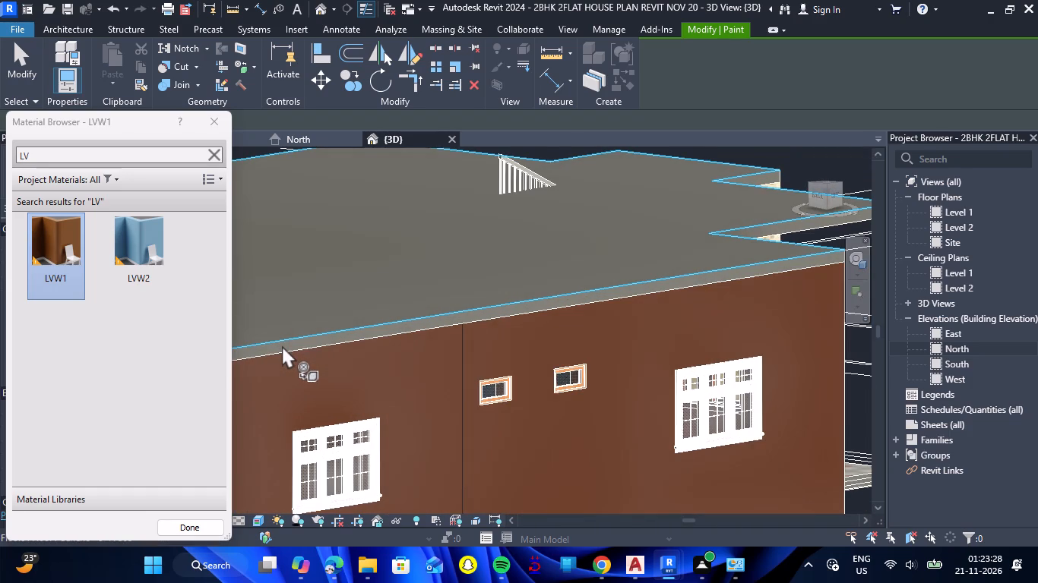
scroll(340, 344, down, 5)
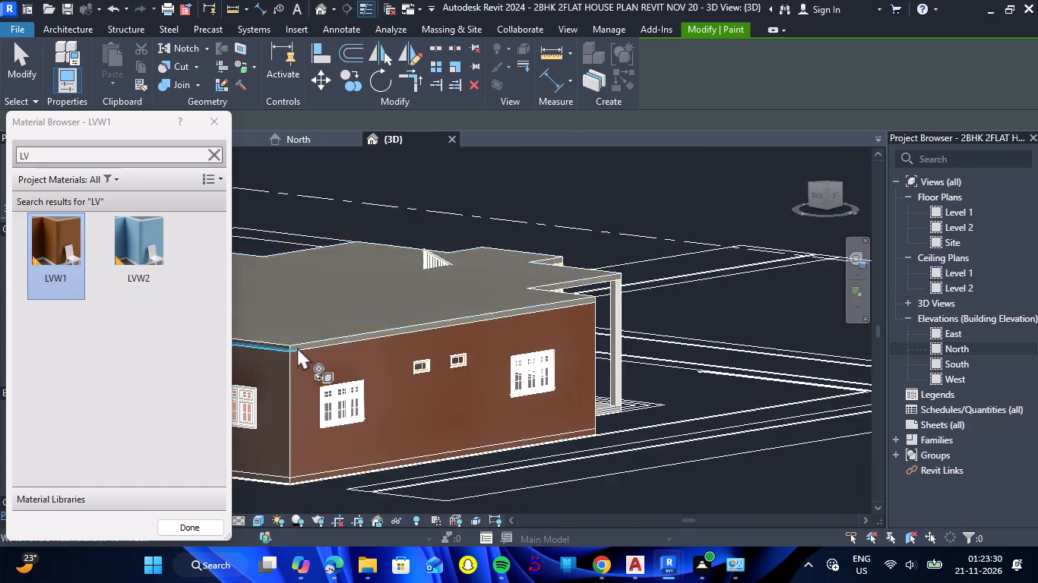
scroll(297, 347, up, 13)
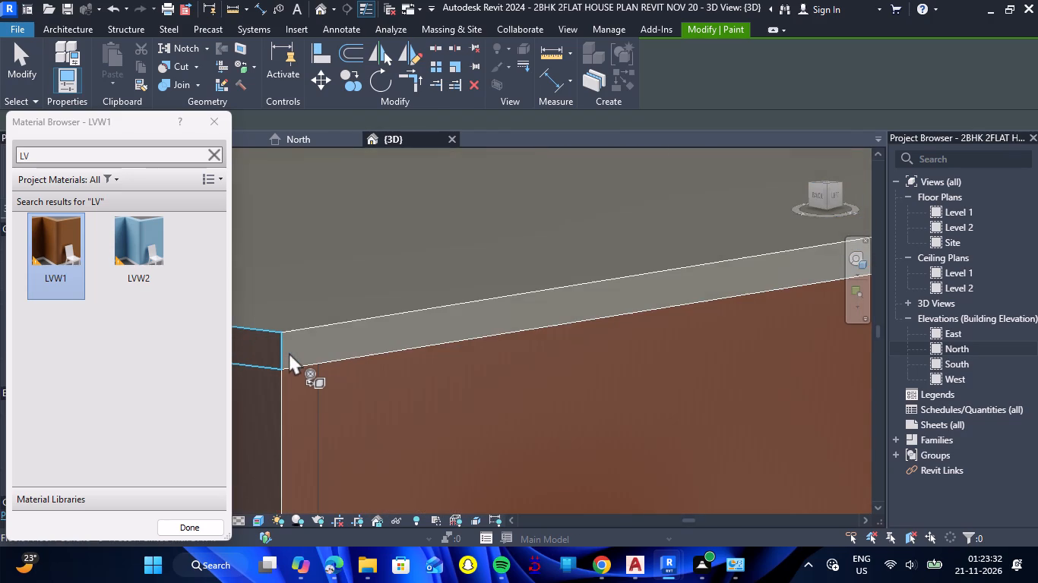
click(290, 352)
Paint the roof slab's side edge face over the west flat's front porch with LVW1.
scroll(289, 352, down, 15)
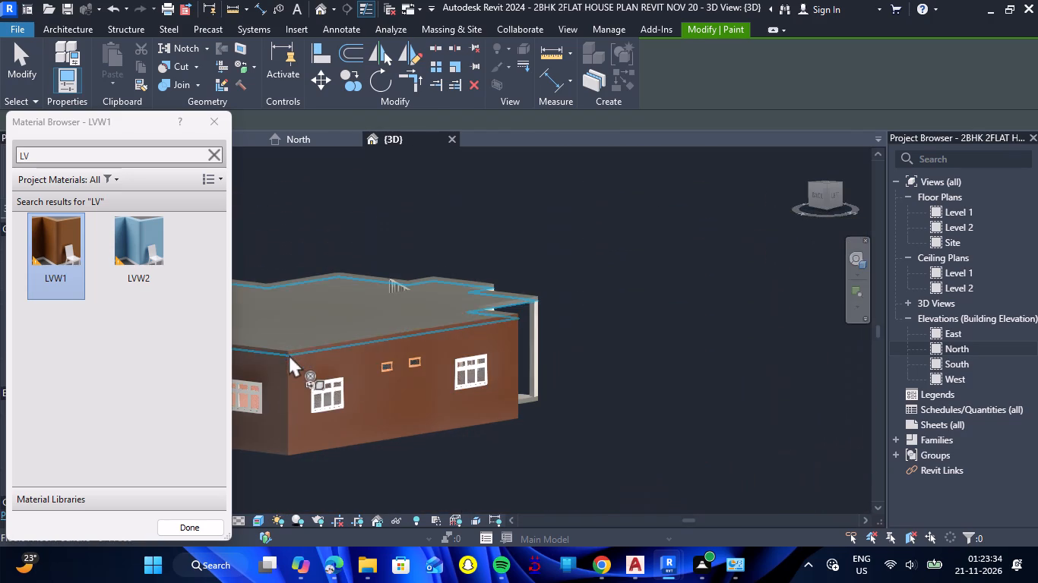
scroll(503, 304, up, 14)
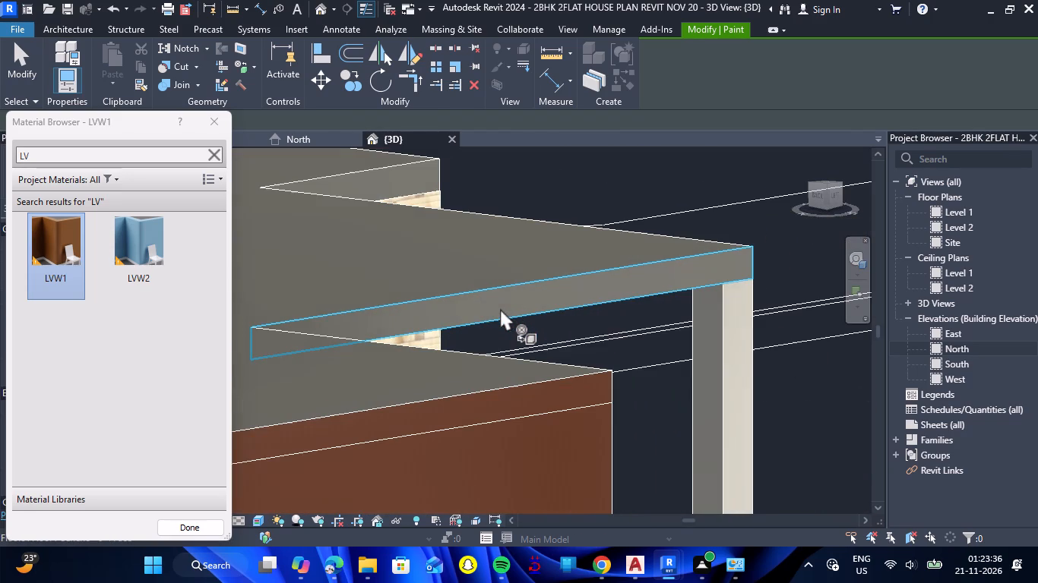
click(500, 308)
Paint the roof slab's west edge face above the projecting staircase block with LVW1.
scroll(500, 315, down, 5)
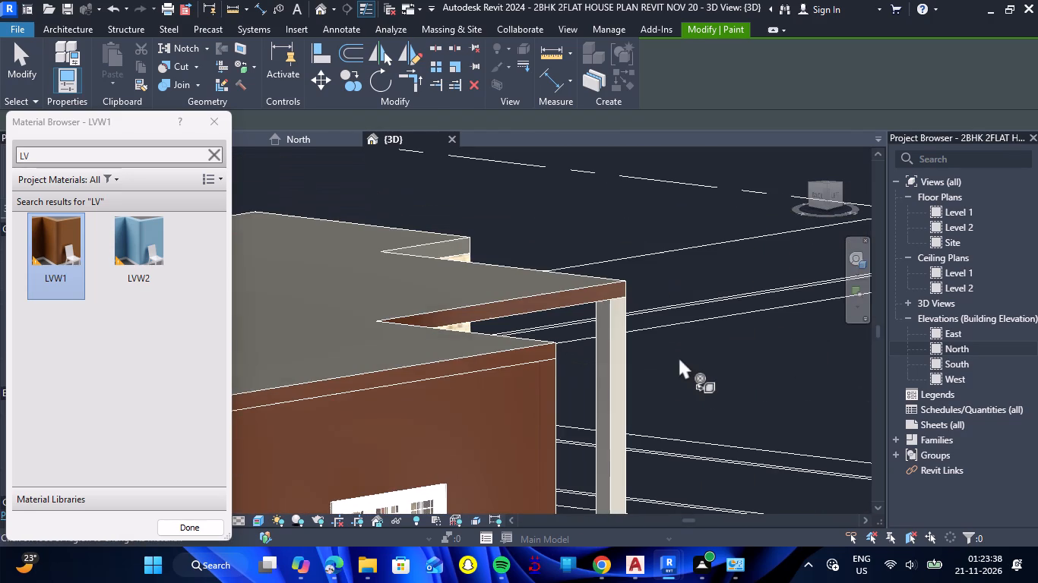
shift+drag(679, 360, 574, 402)
shift+right_drag(679, 360, 574, 402)
scroll(581, 396, down, 13)
scroll(392, 418, up, 11)
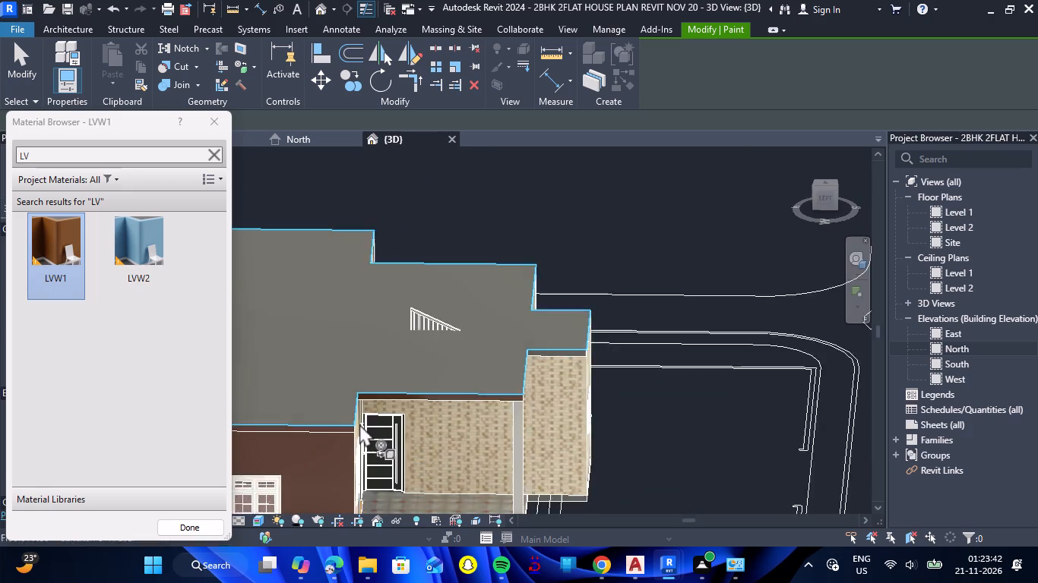
scroll(359, 424, up, 5)
scroll(363, 405, down, 8)
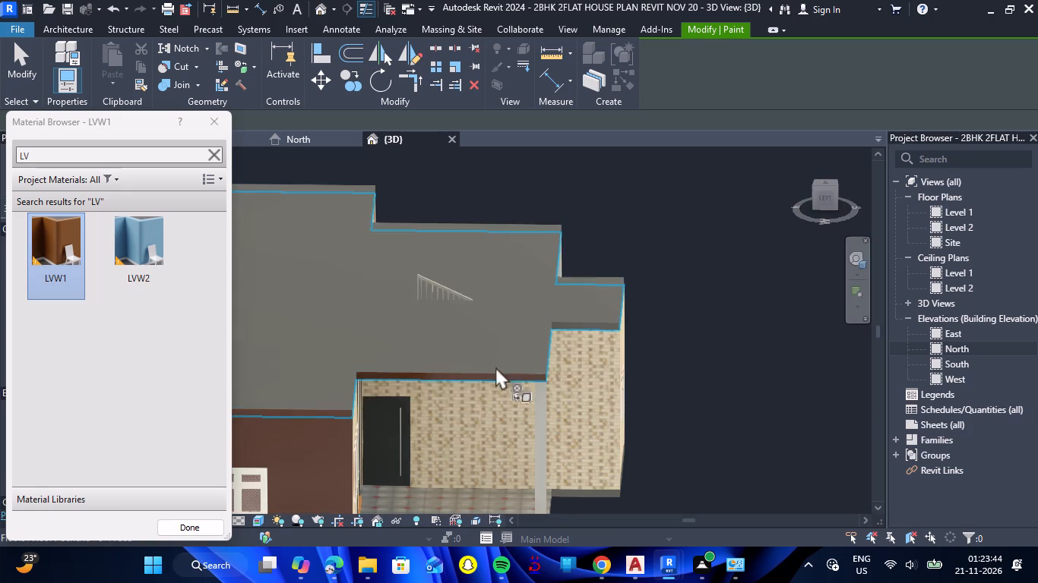
scroll(587, 323, up, 8)
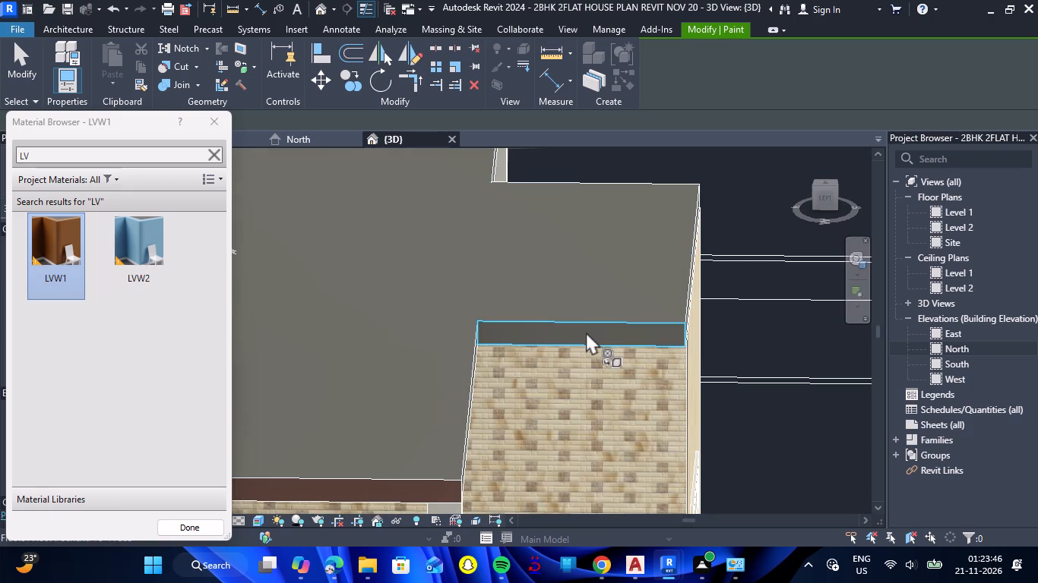
click(586, 332)
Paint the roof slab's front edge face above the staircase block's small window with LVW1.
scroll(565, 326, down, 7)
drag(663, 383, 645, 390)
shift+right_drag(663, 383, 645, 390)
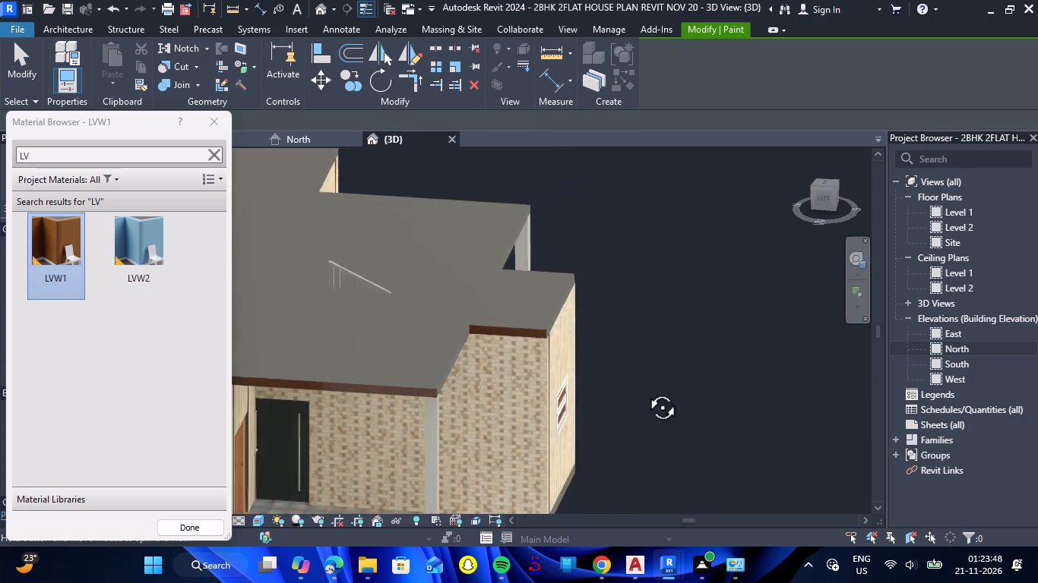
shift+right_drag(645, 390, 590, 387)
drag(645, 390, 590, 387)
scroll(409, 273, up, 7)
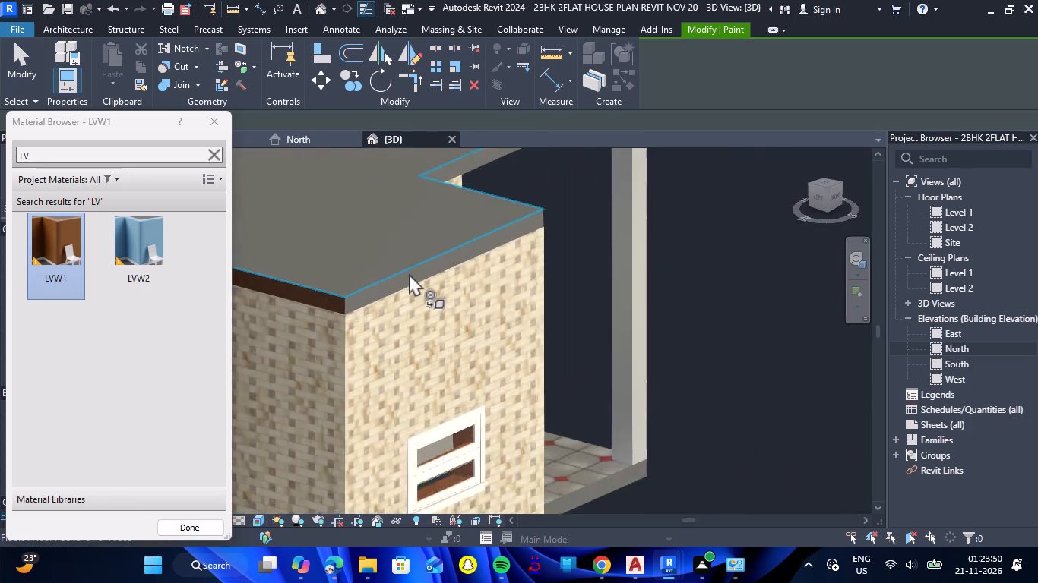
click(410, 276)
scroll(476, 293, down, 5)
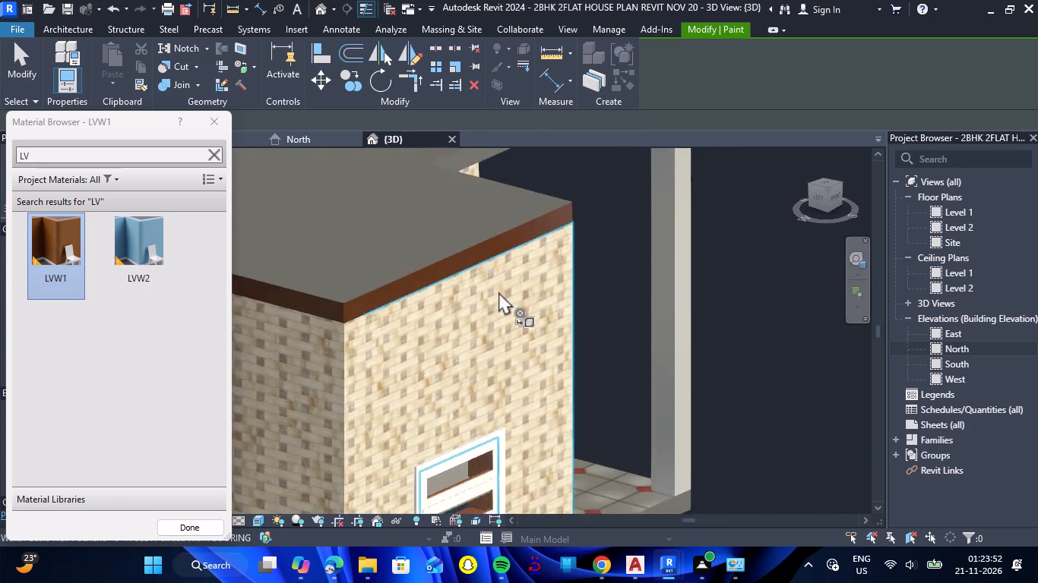
Remove the paint from the roof slab's edge faces over the west porch and along the staircase block's front and west sides.
scroll(498, 291, down, 9)
scroll(333, 303, up, 6)
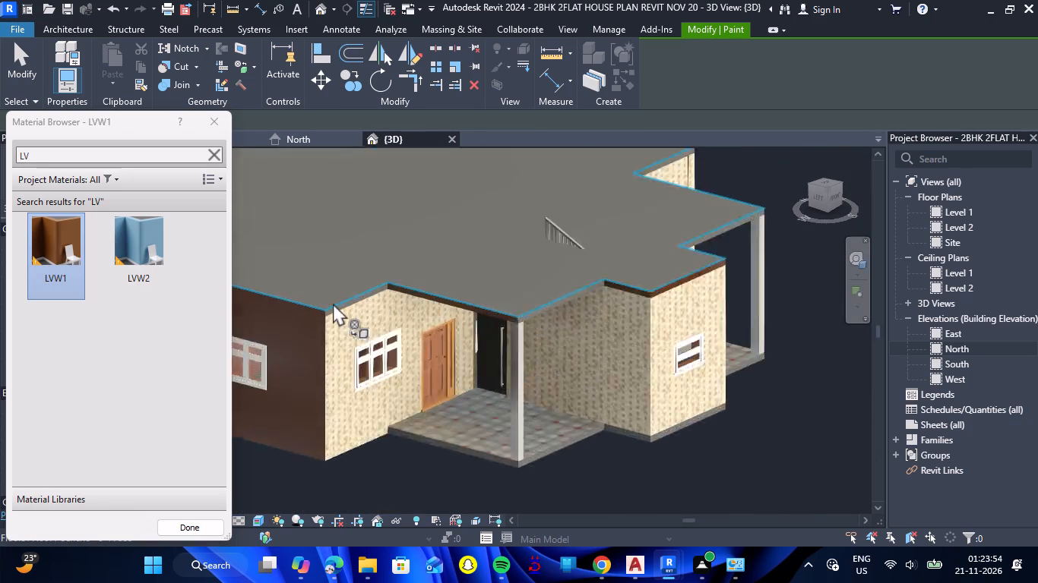
scroll(333, 303, up, 2)
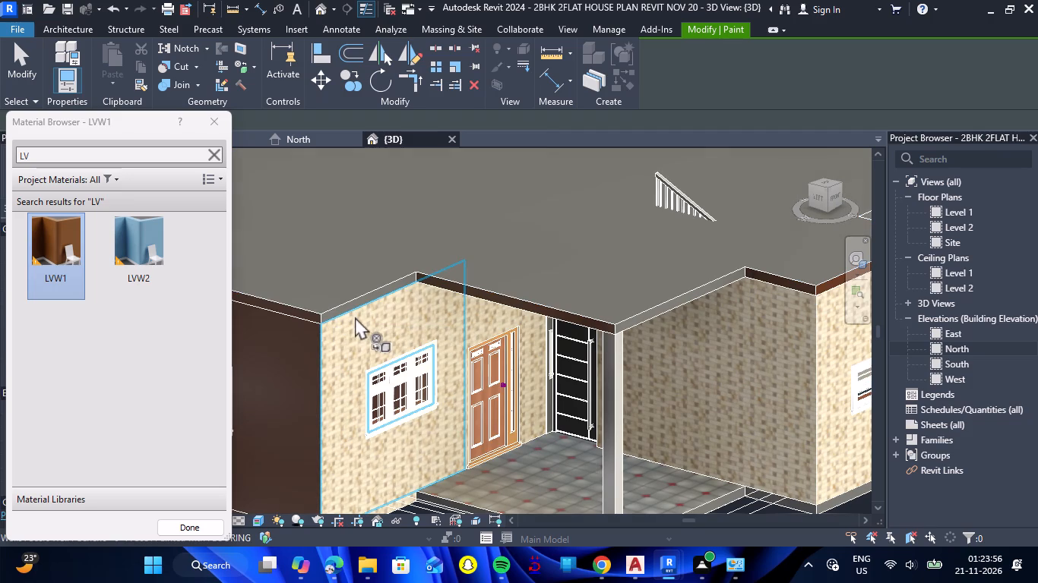
click(220, 158)
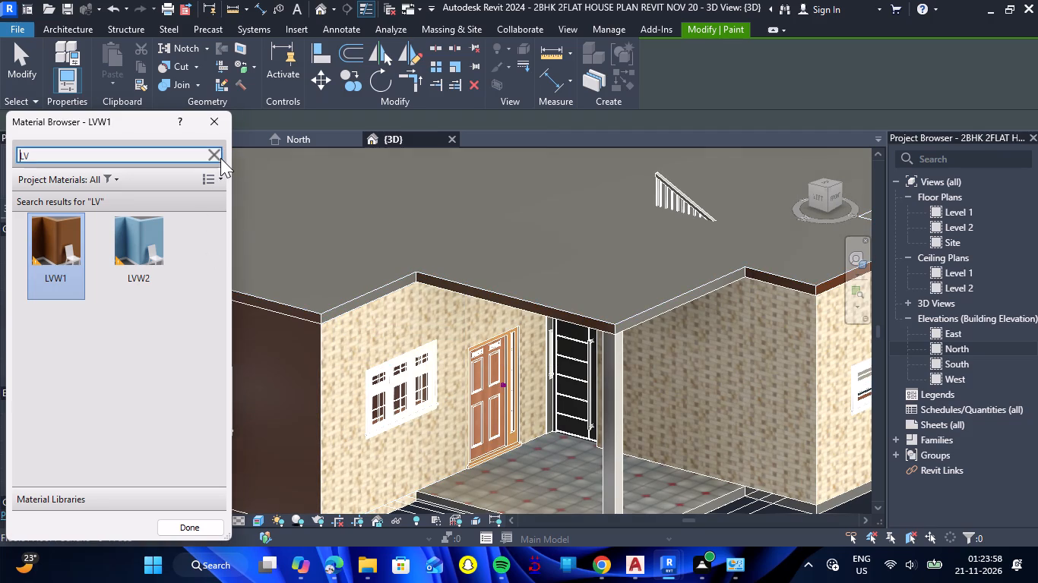
click(241, 73)
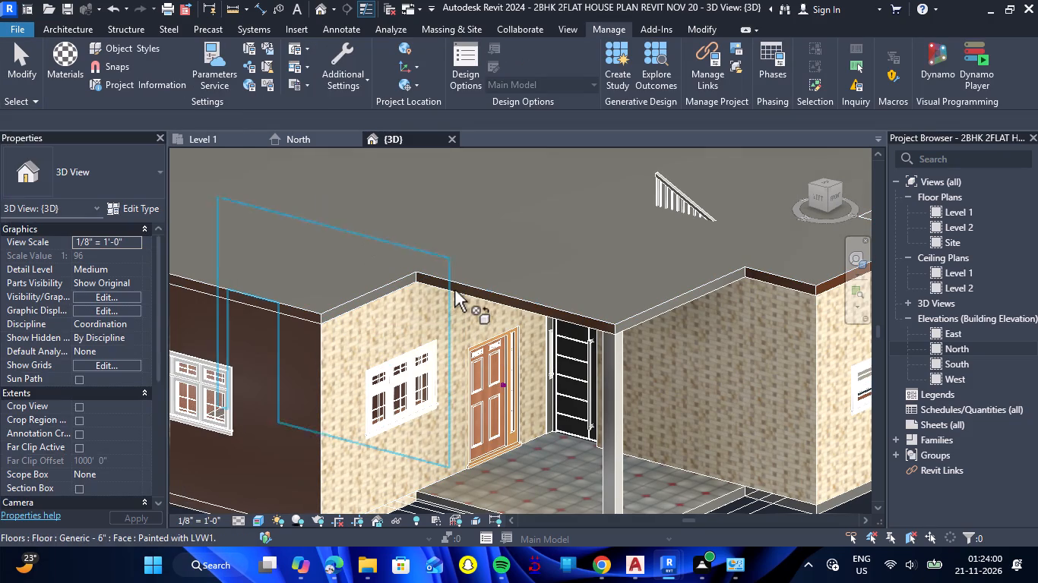
click(455, 290)
scroll(581, 310, down, 4)
scroll(750, 290, up, 2)
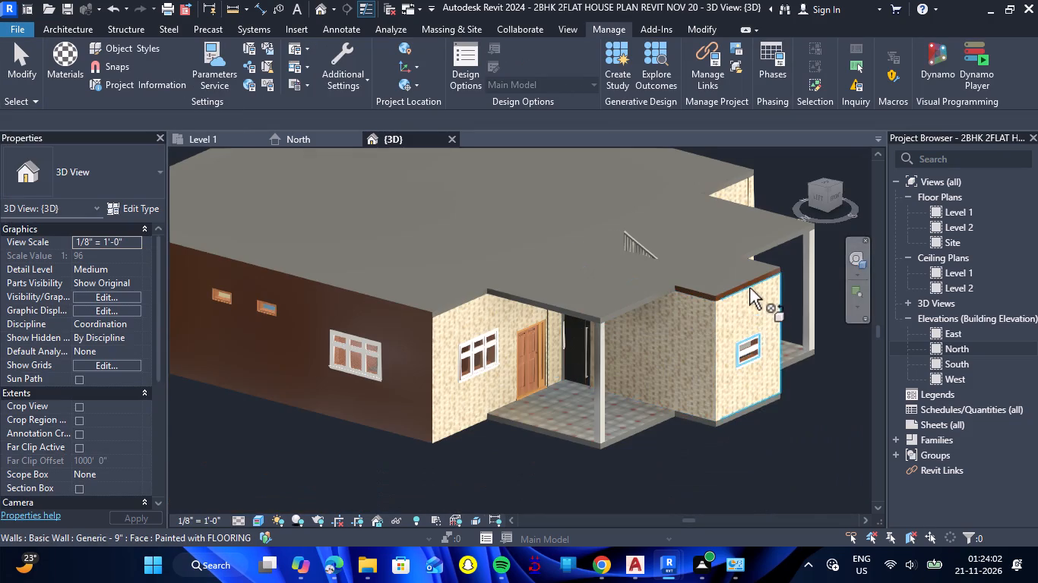
scroll(749, 288, up, 3)
click(723, 291)
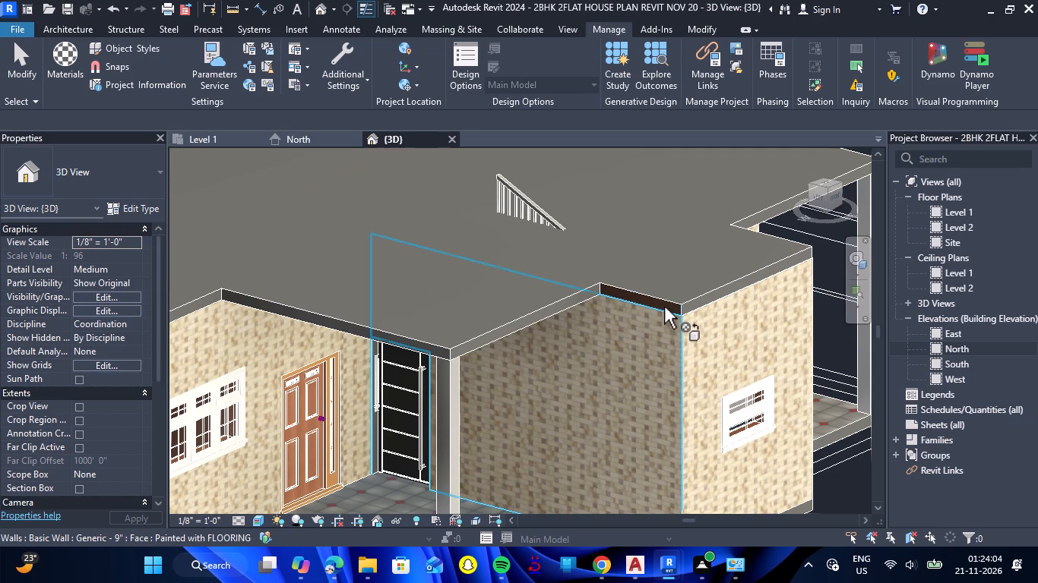
click(665, 307)
scroll(649, 335, down, 6)
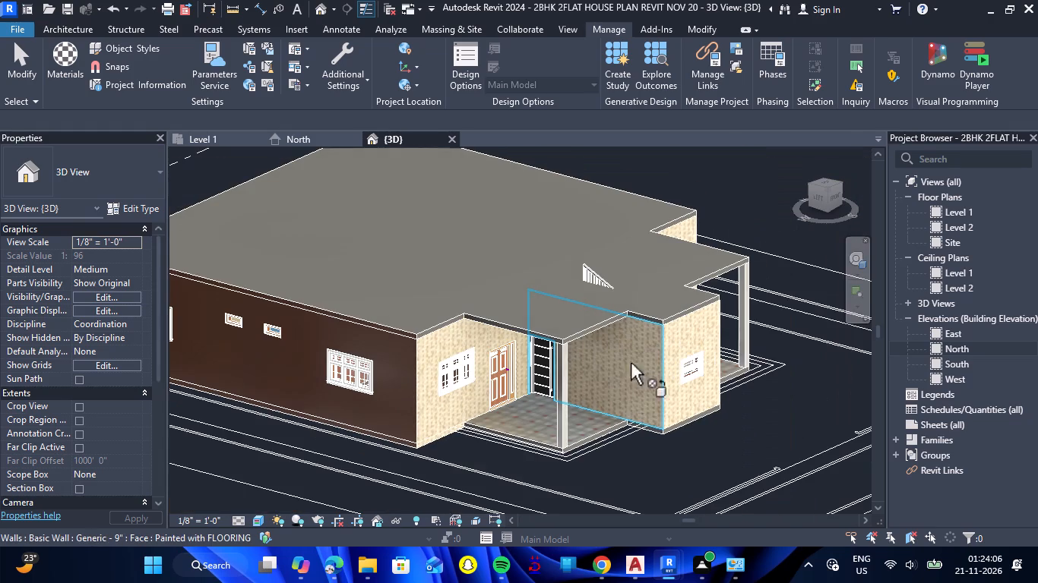
key(Escape)
Create an in-place model in the Stairs category for the west flat's porch, keeping the default name.
scroll(501, 452, up, 6)
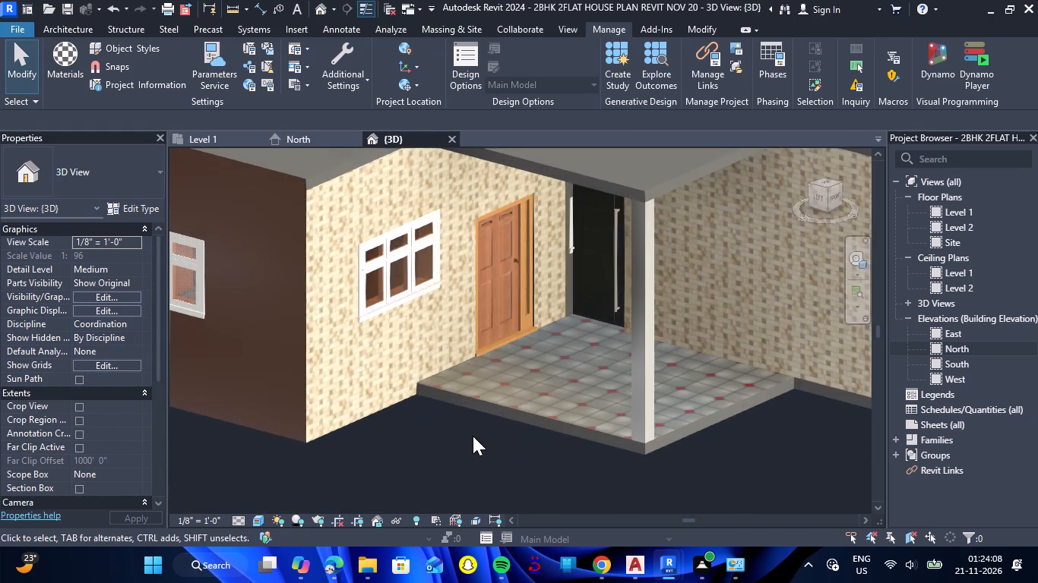
scroll(452, 421, up, 8)
scroll(339, 373, up, 4)
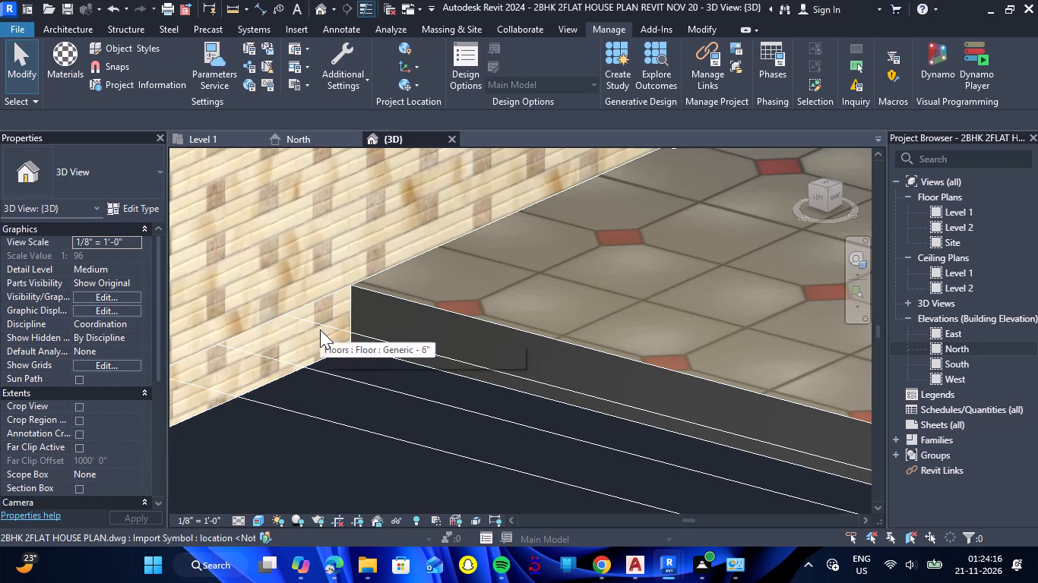
scroll(347, 291, up, 6)
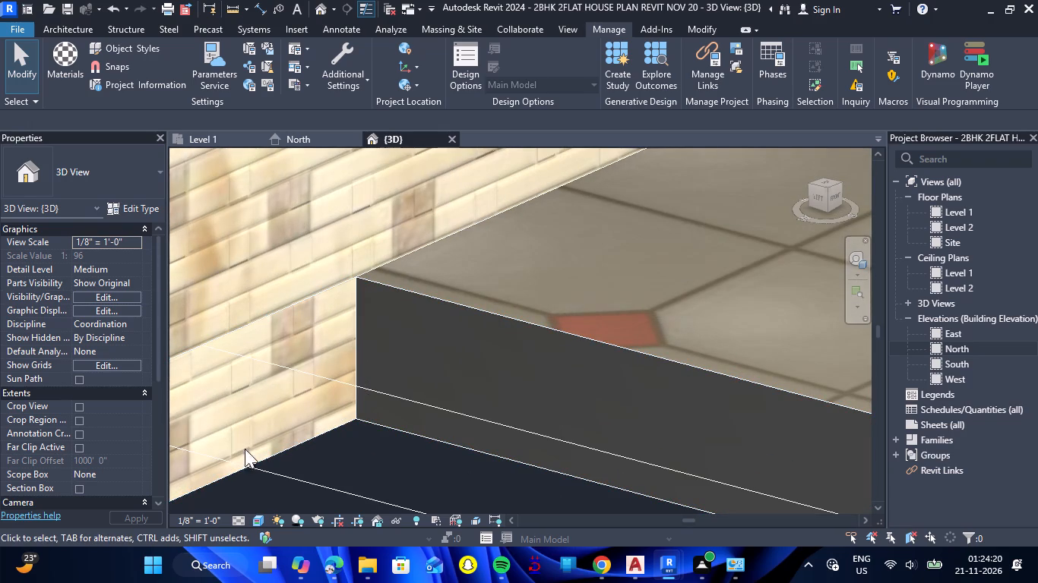
scroll(275, 351, down, 2)
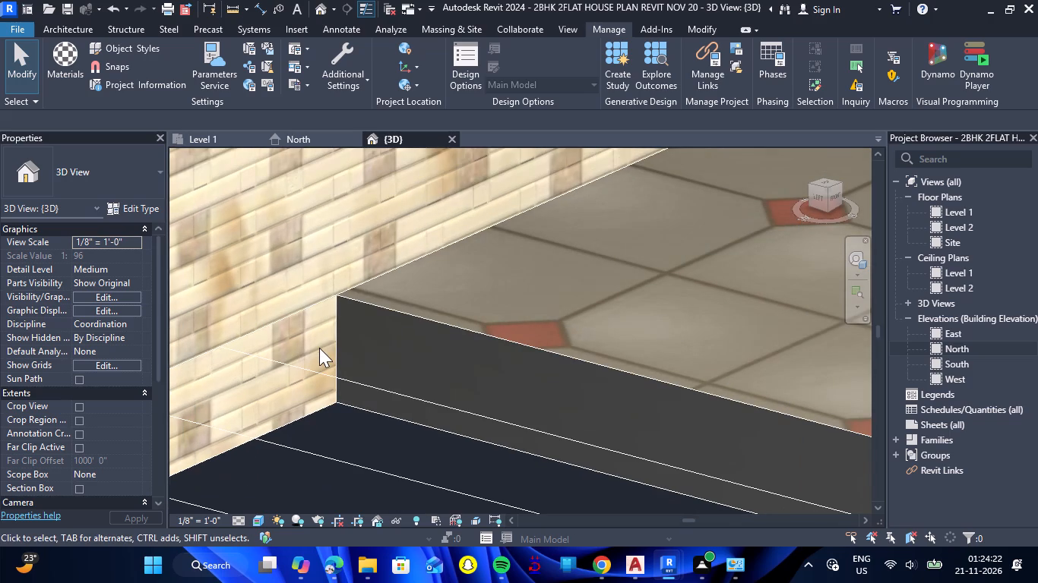
click(73, 30)
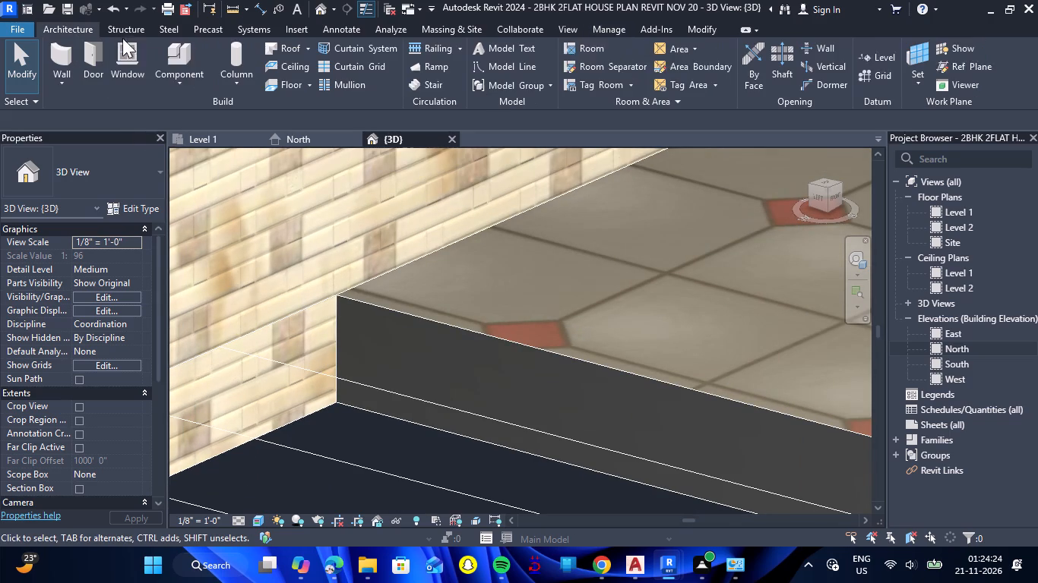
click(177, 85)
click(201, 136)
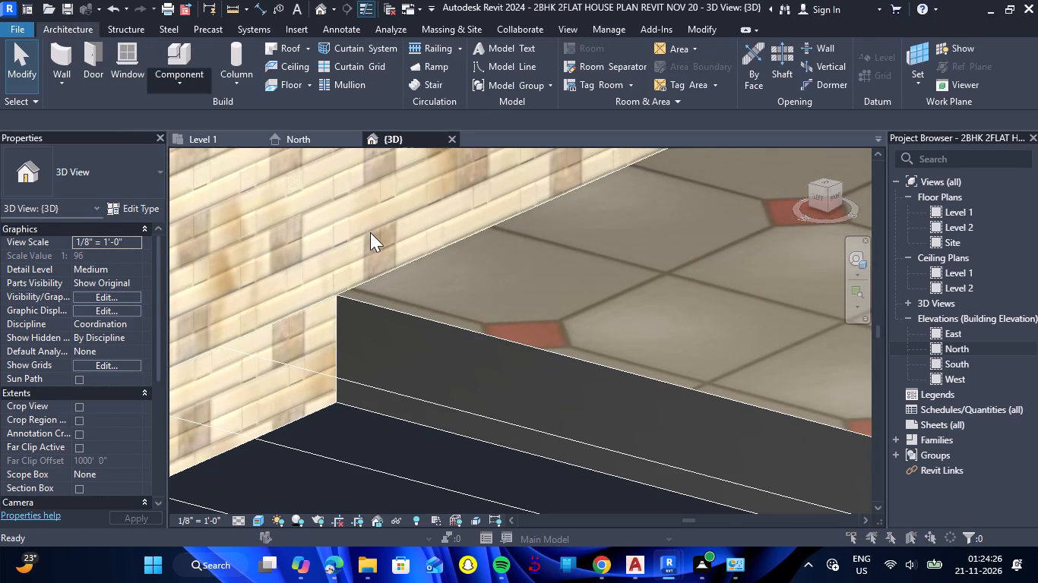
scroll(441, 242, down, 17)
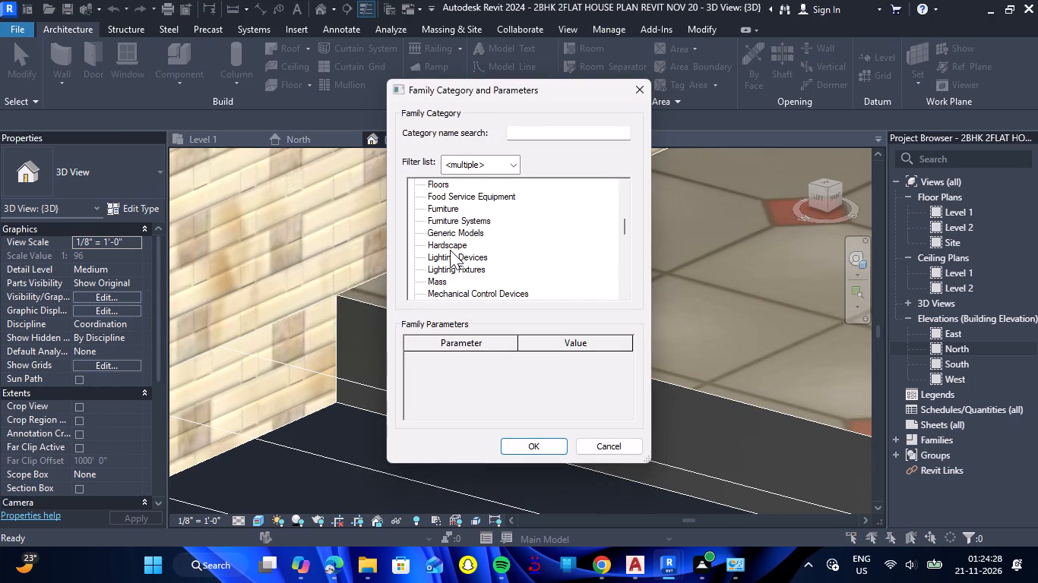
scroll(464, 246, down, 20)
scroll(465, 253, down, 1)
click(445, 293)
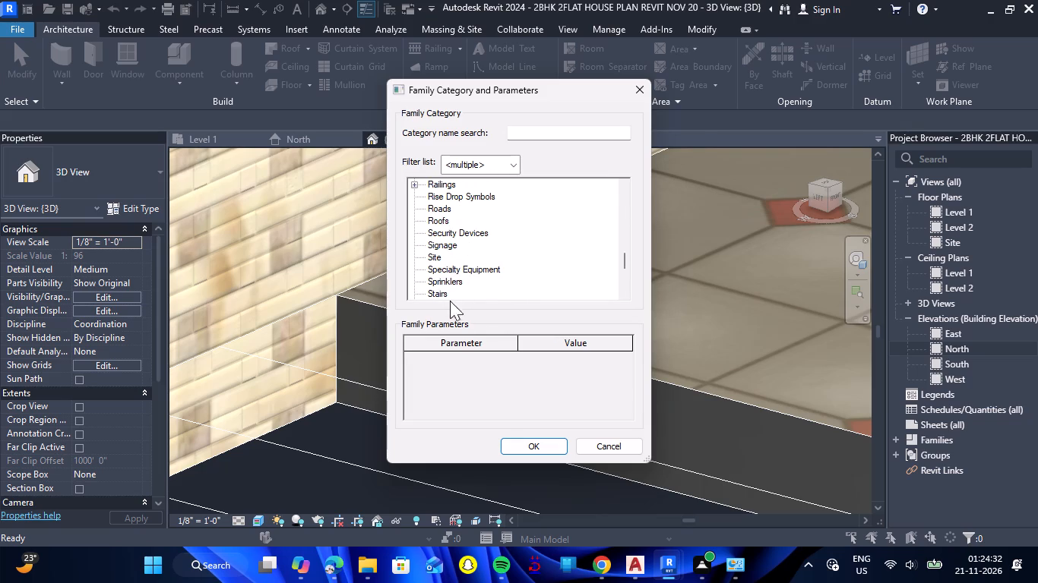
click(528, 447)
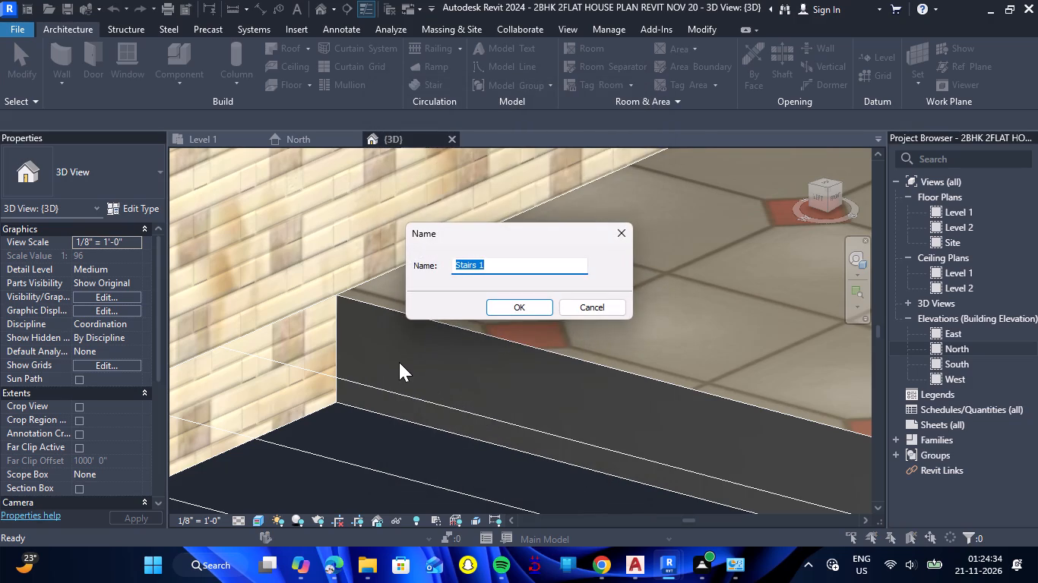
click(507, 312)
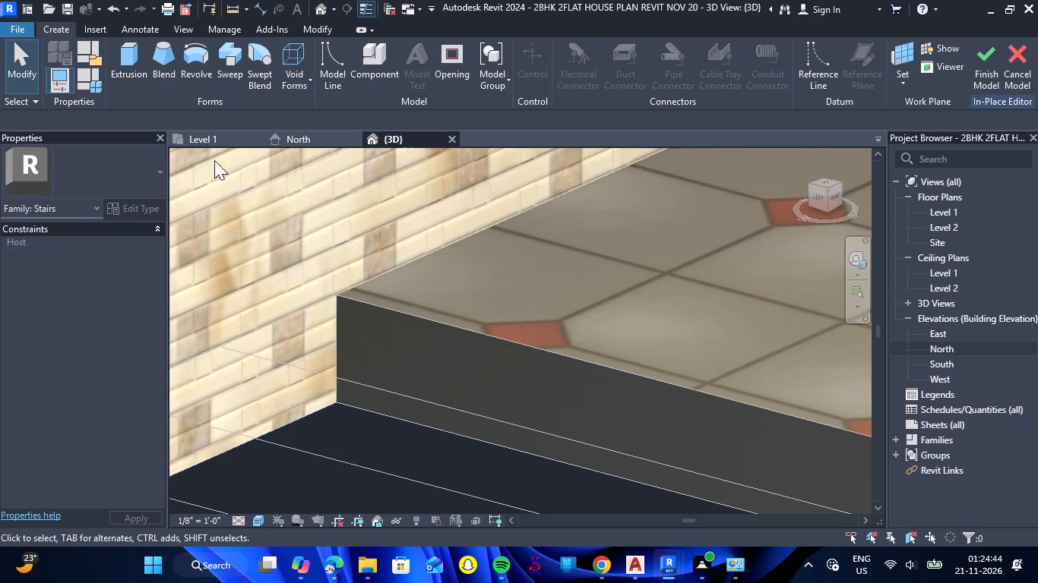
Start an extrusion using the porch floor's west edge face as work plane and pick its top edge as a sketch line.
click(130, 68)
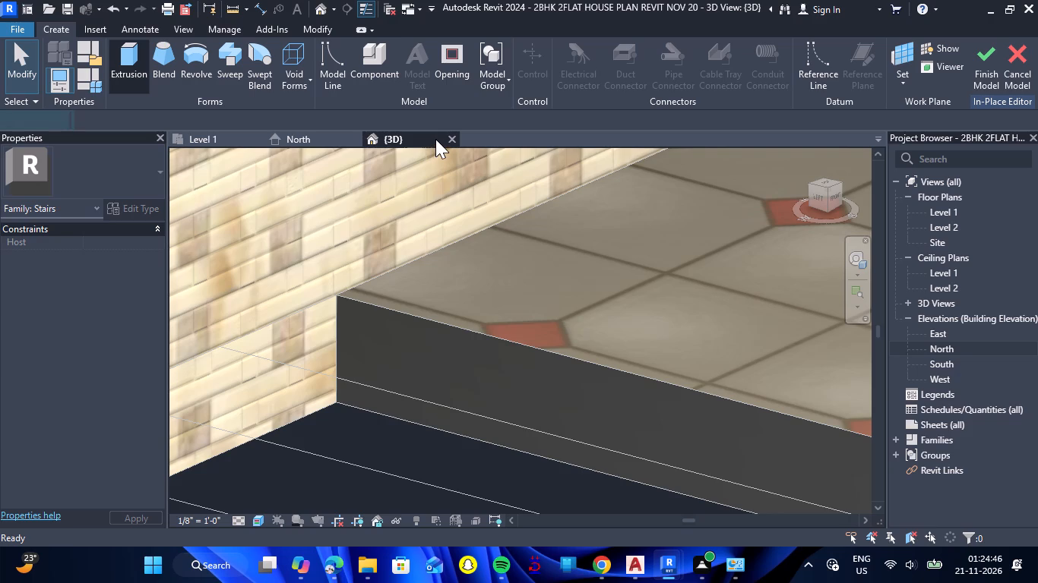
click(698, 87)
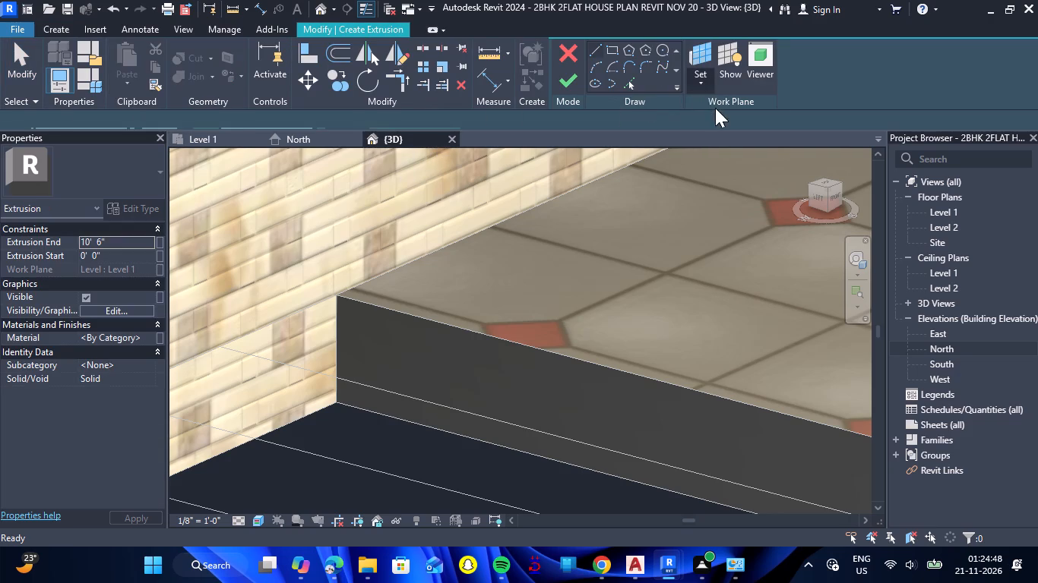
click(720, 135)
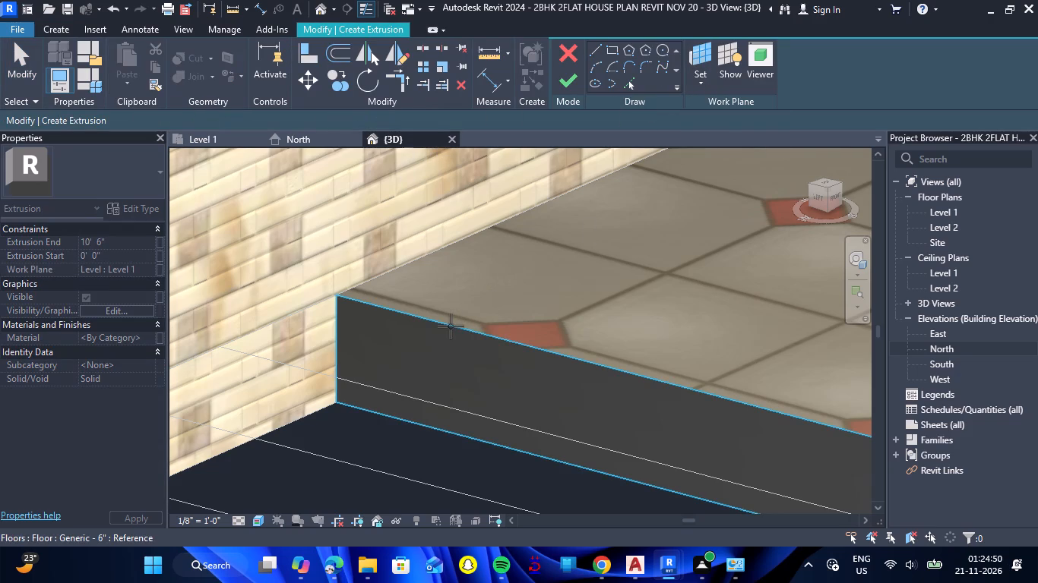
click(451, 326)
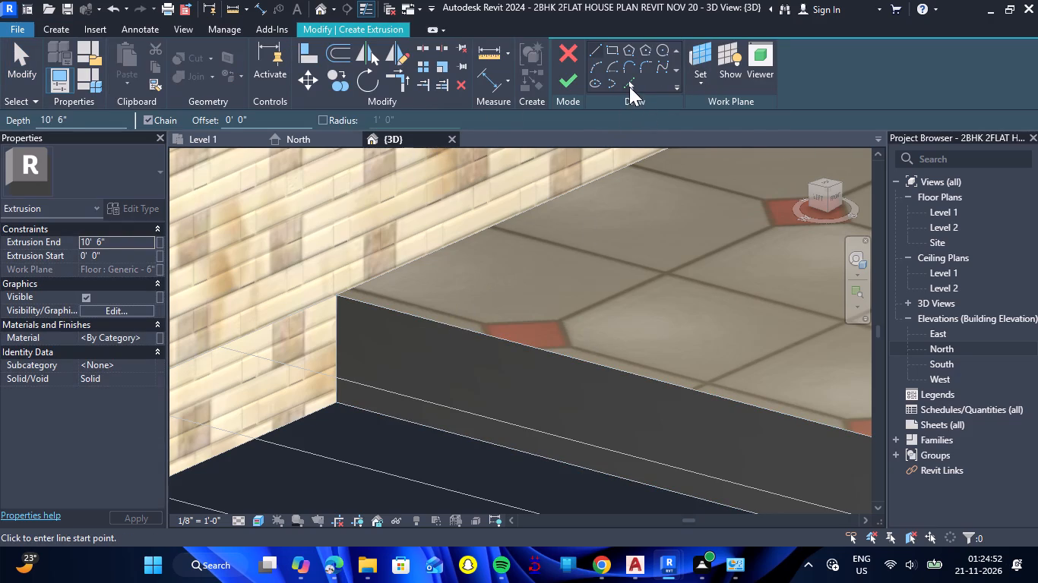
click(629, 87)
click(507, 347)
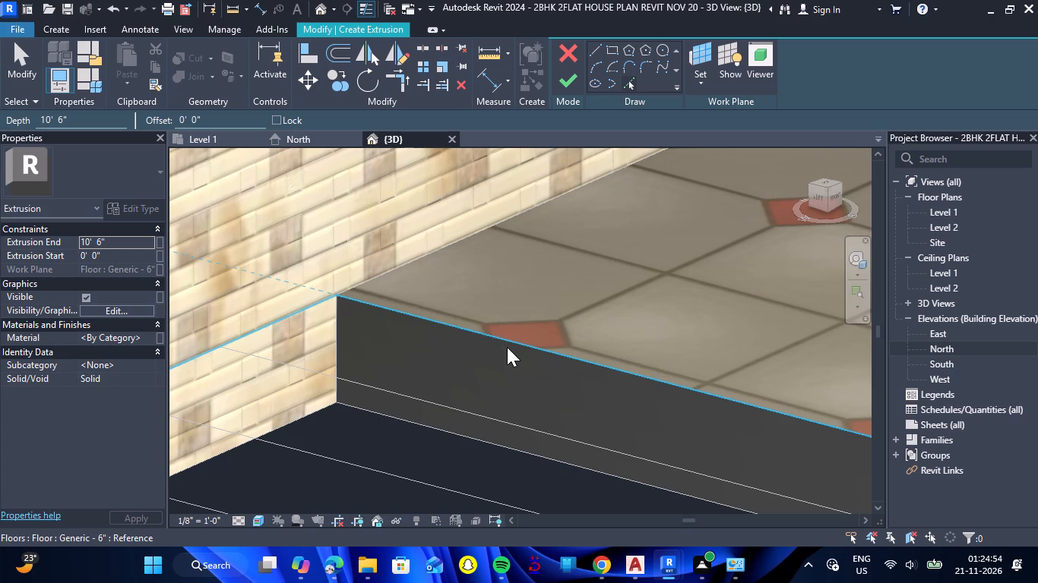
Measure the height from the imported plan line up to the porch floor's top edge at the wall corner and copy the length.
scroll(396, 333, down, 5)
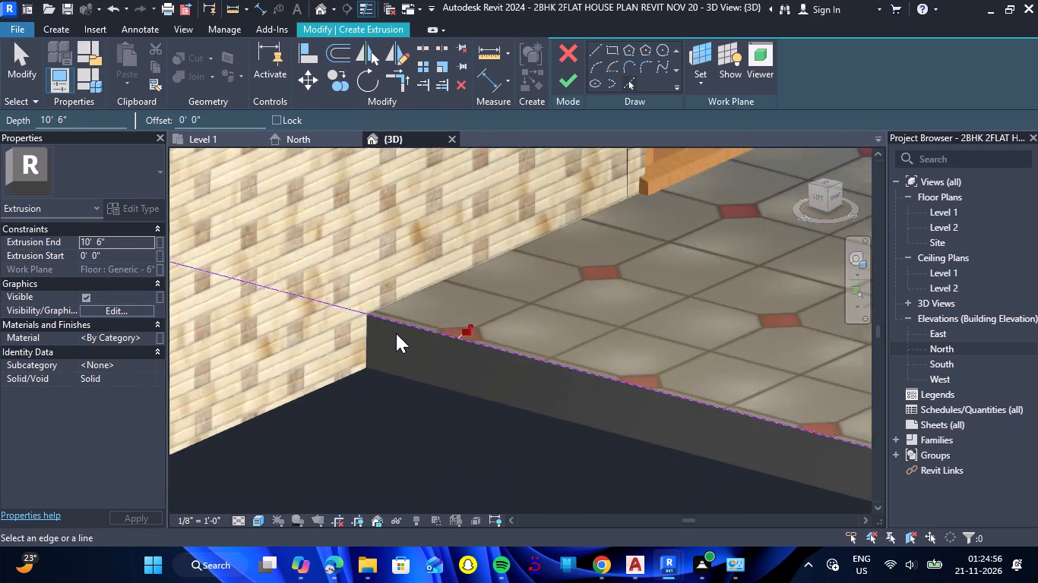
scroll(396, 333, down, 10)
scroll(406, 356, up, 5)
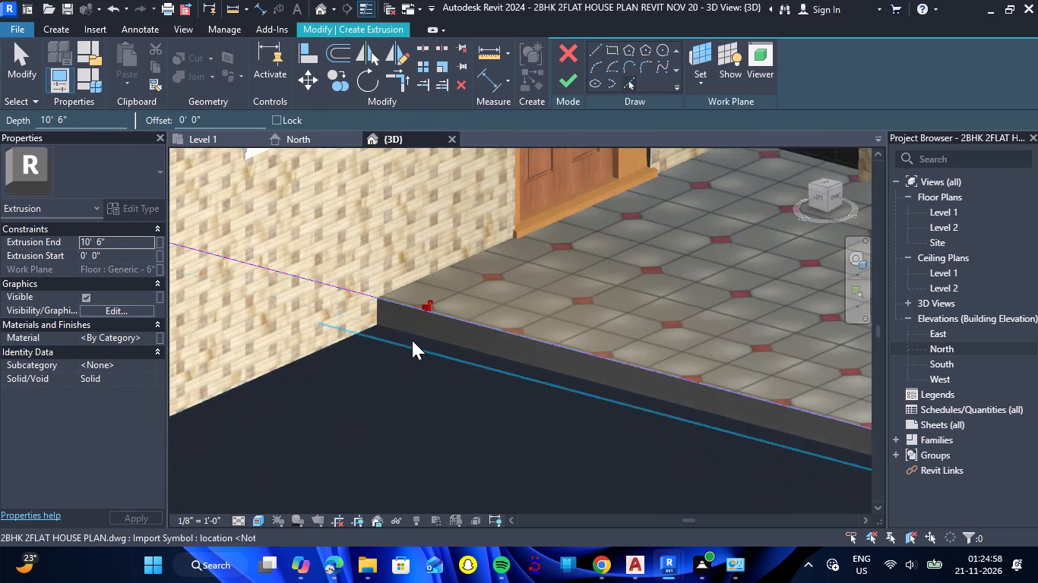
scroll(412, 339, up, 9)
scroll(370, 283, up, 3)
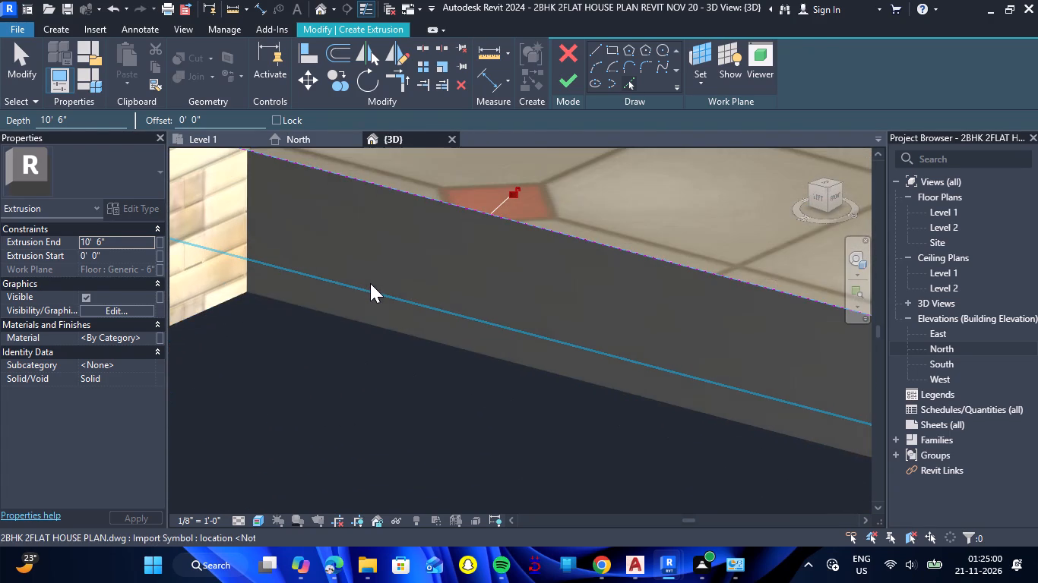
scroll(399, 282, down, 1)
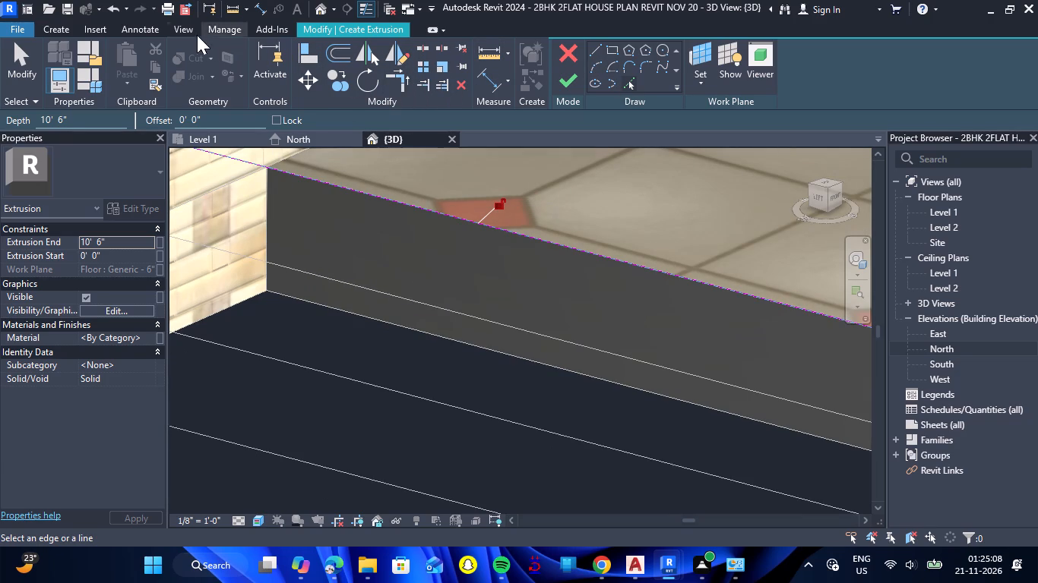
click(226, 9)
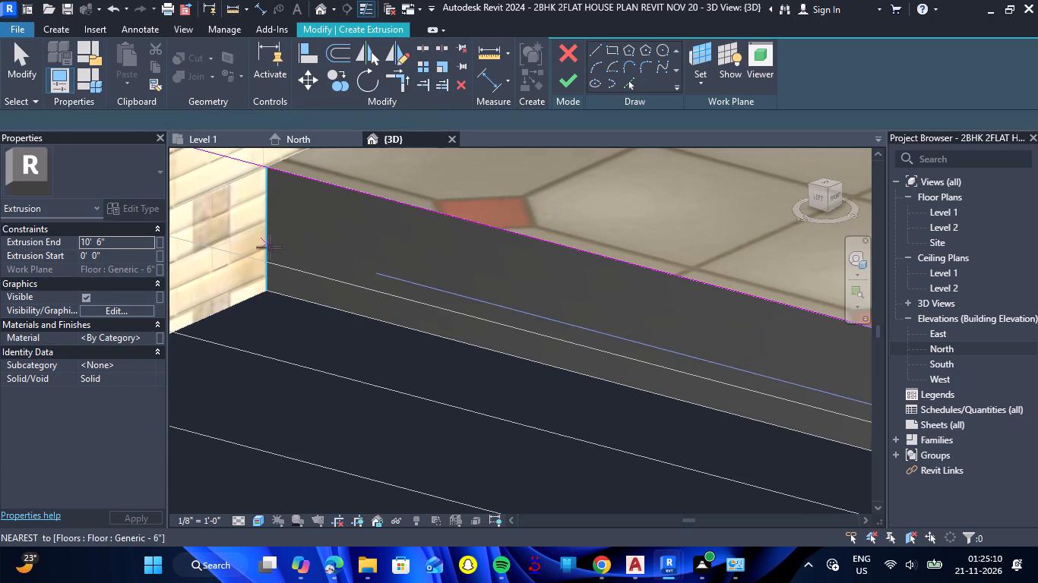
click(269, 261)
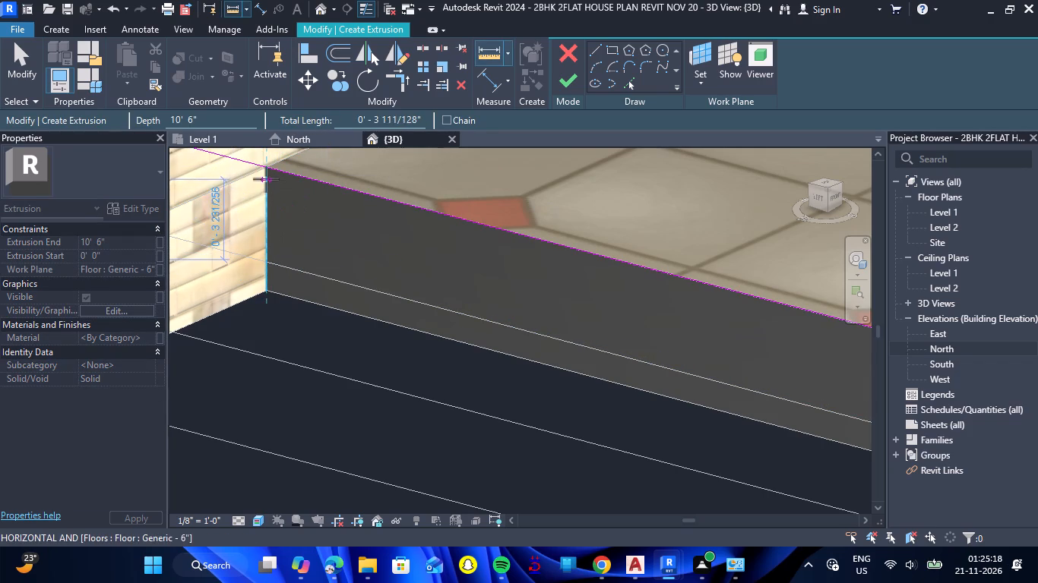
click(266, 171)
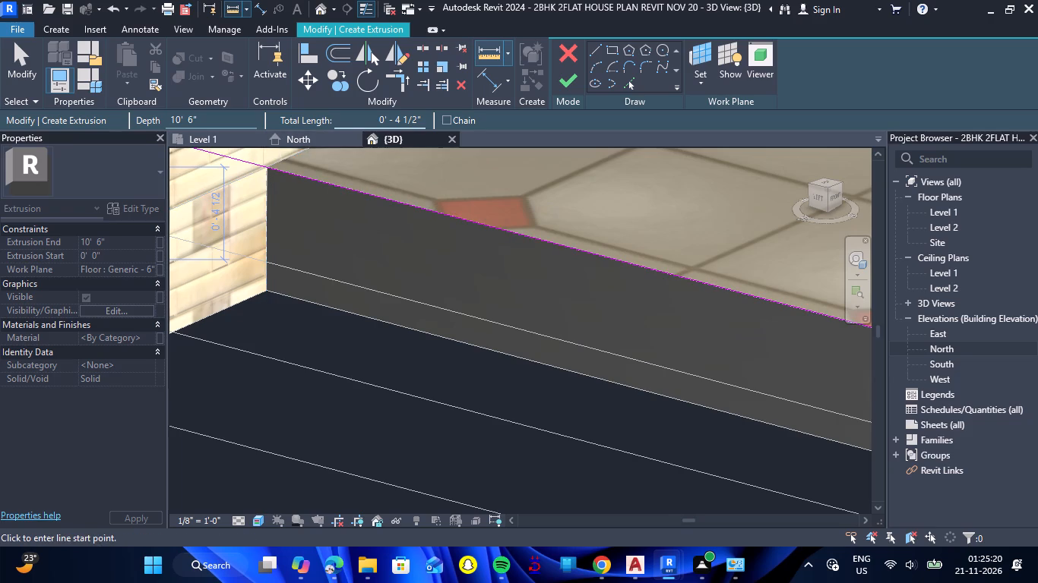
drag(372, 120, 434, 120)
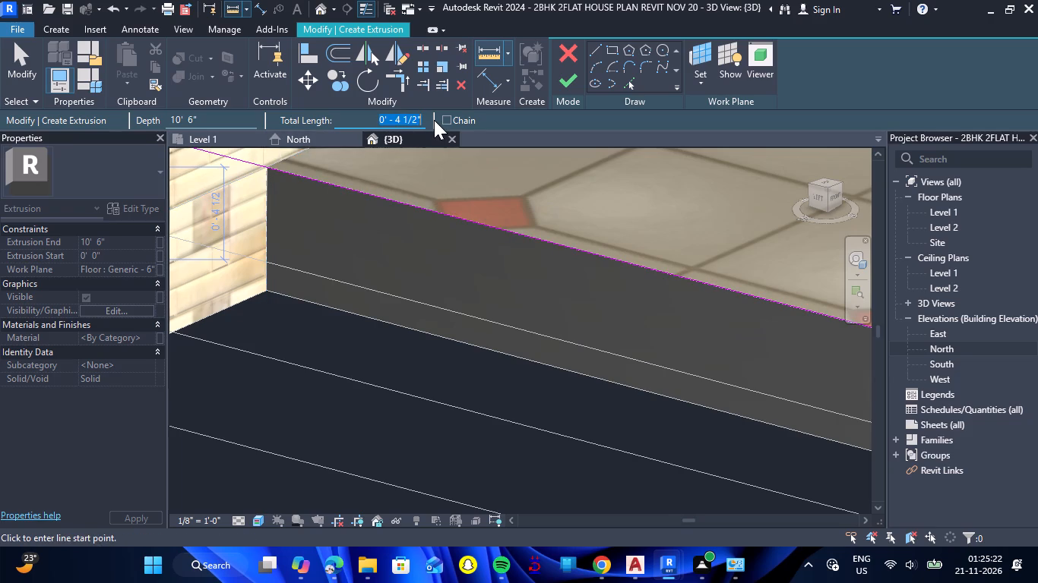
key(ctrl+c)
key(Escape)
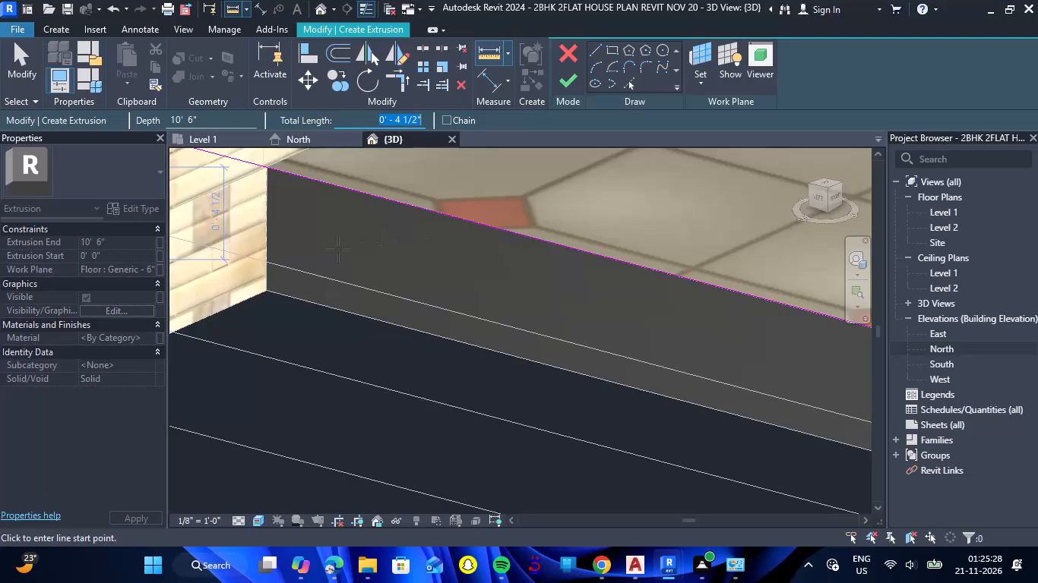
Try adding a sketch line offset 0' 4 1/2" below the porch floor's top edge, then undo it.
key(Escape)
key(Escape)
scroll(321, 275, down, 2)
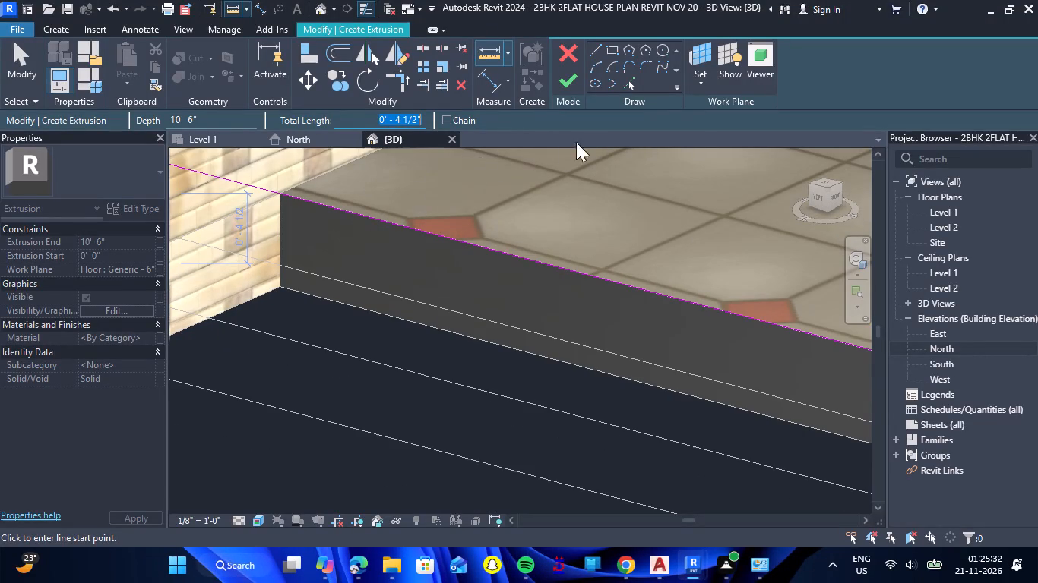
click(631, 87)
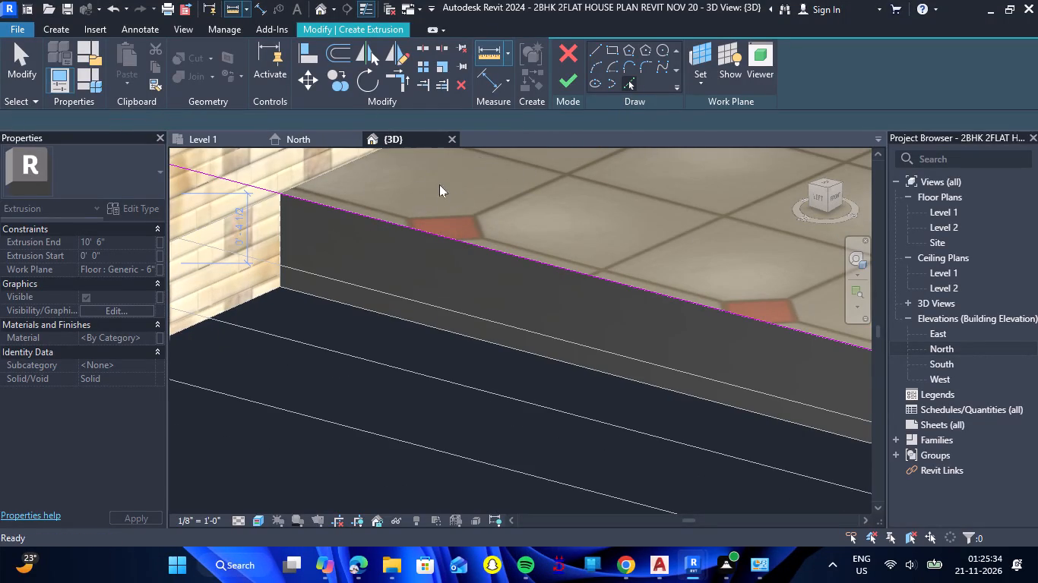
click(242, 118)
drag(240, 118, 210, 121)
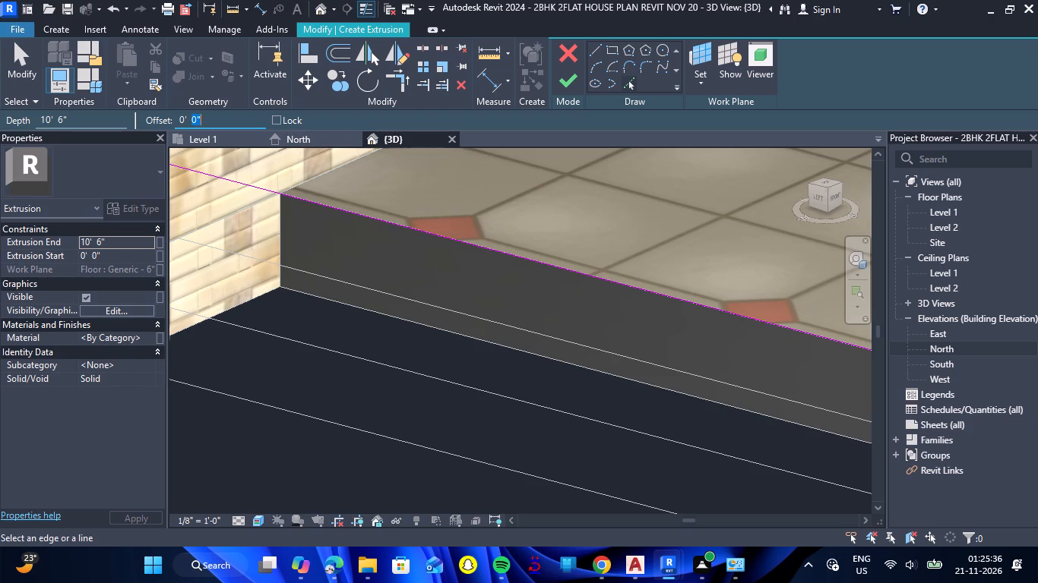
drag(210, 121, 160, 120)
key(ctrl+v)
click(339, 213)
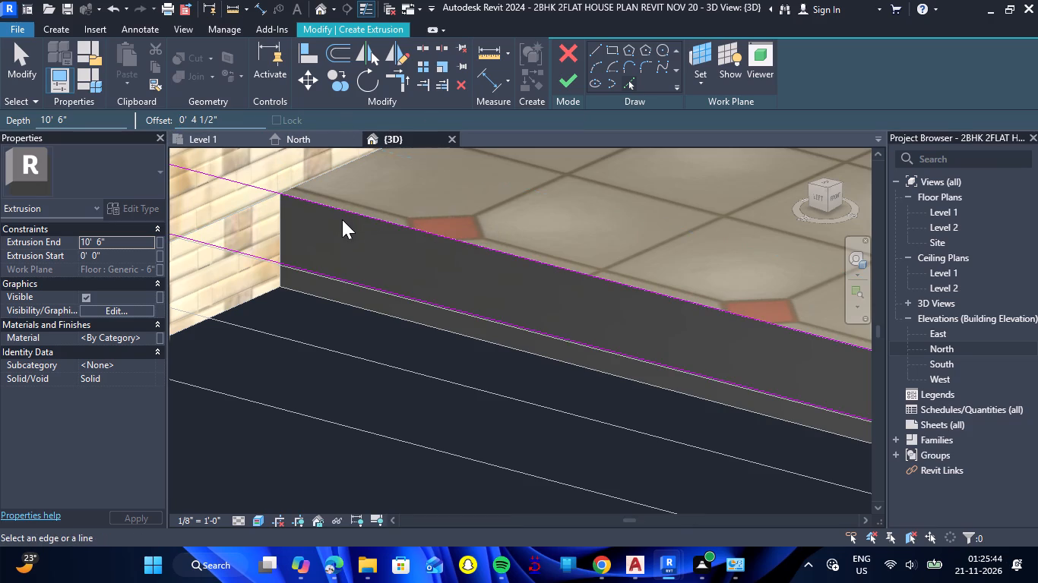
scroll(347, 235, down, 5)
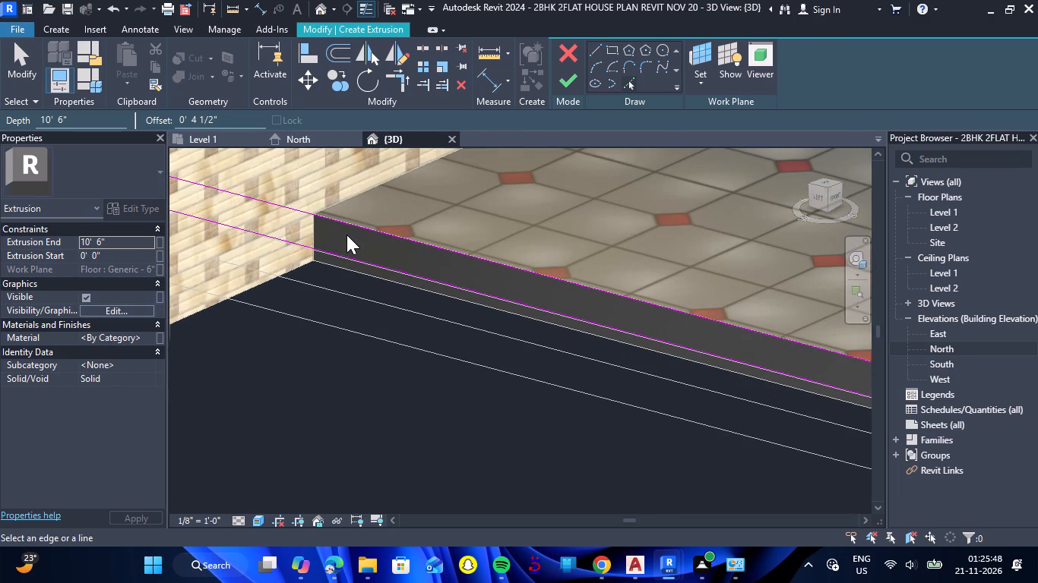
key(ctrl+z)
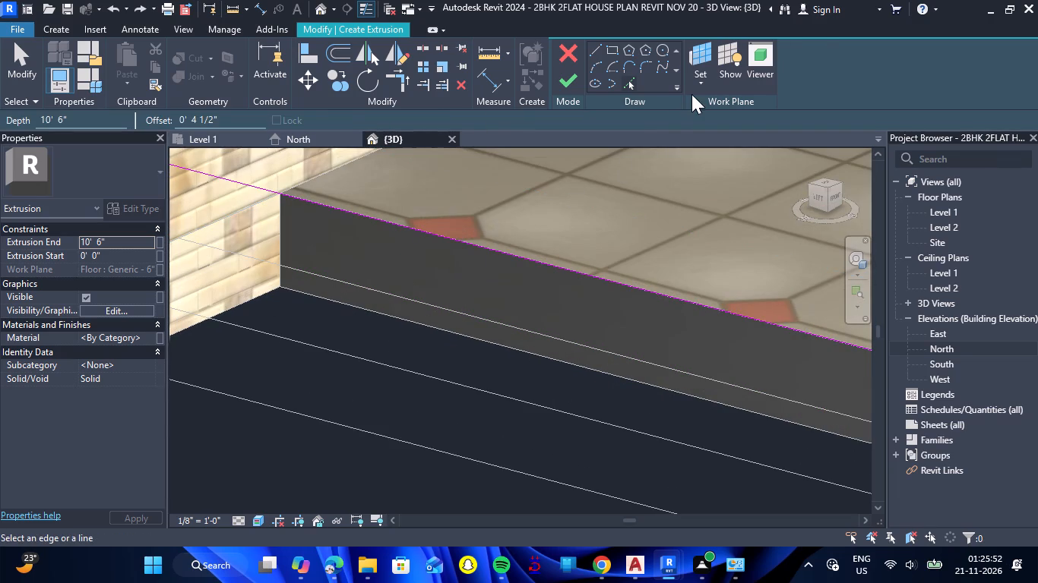
Re-pick the porch floor's west edge face as the extrusion's work plane.
click(691, 90)
click(706, 140)
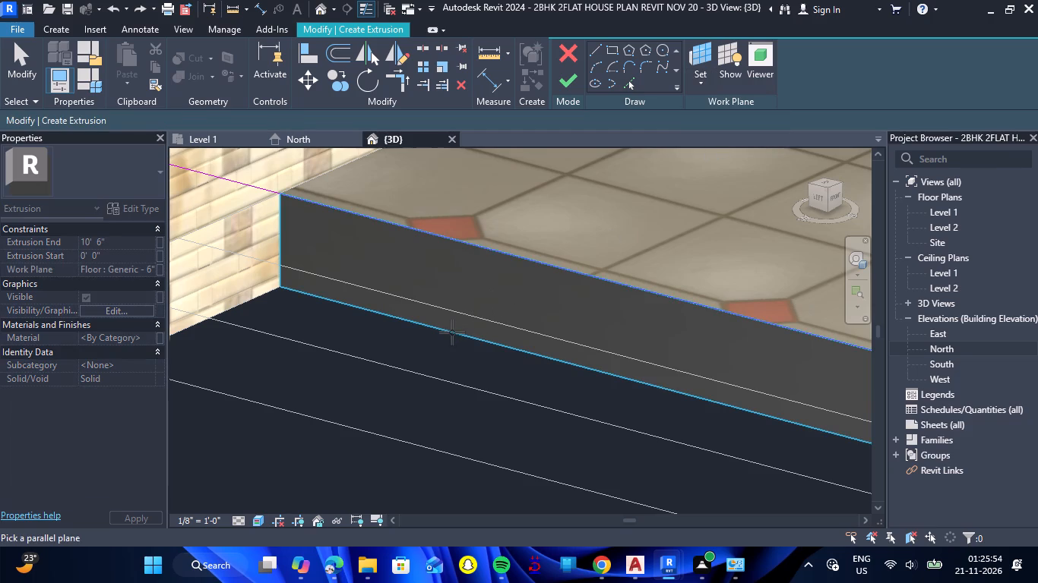
click(452, 333)
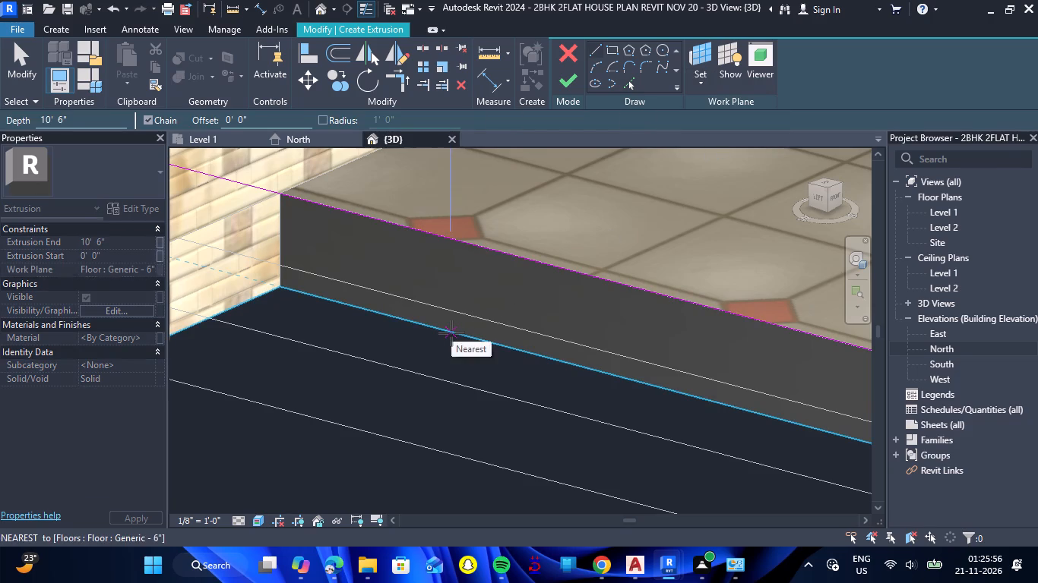
click(630, 85)
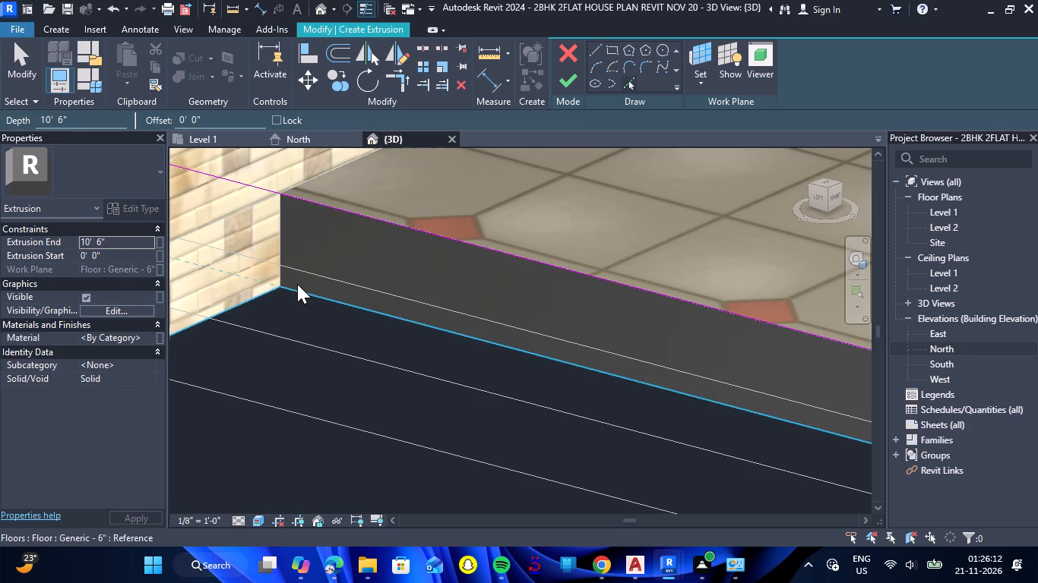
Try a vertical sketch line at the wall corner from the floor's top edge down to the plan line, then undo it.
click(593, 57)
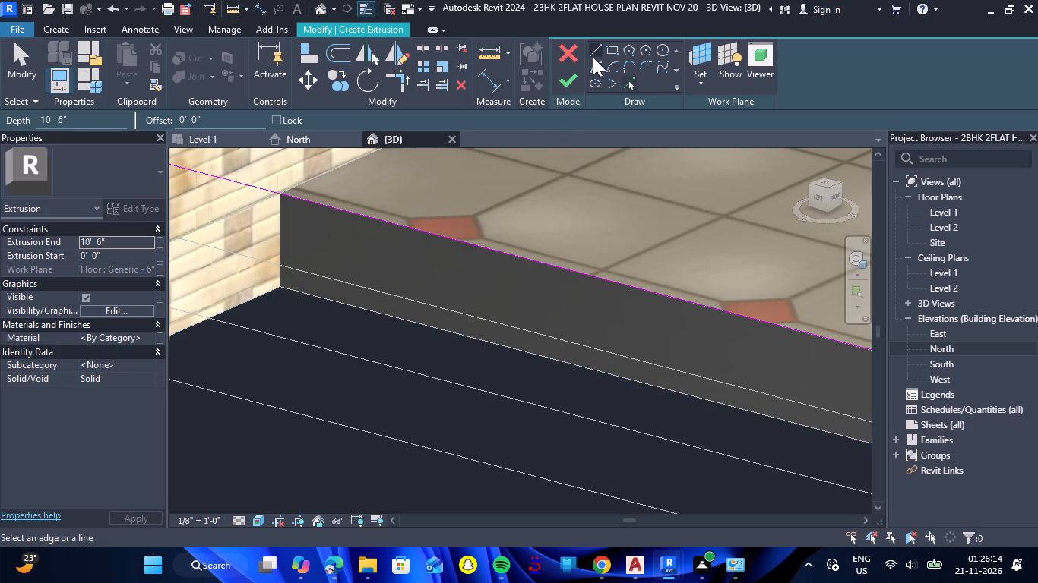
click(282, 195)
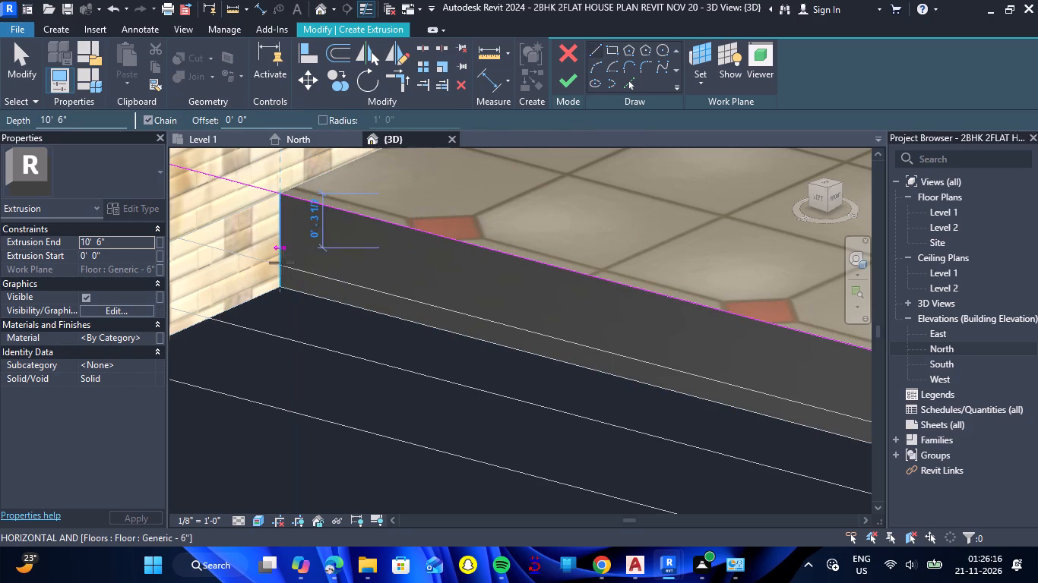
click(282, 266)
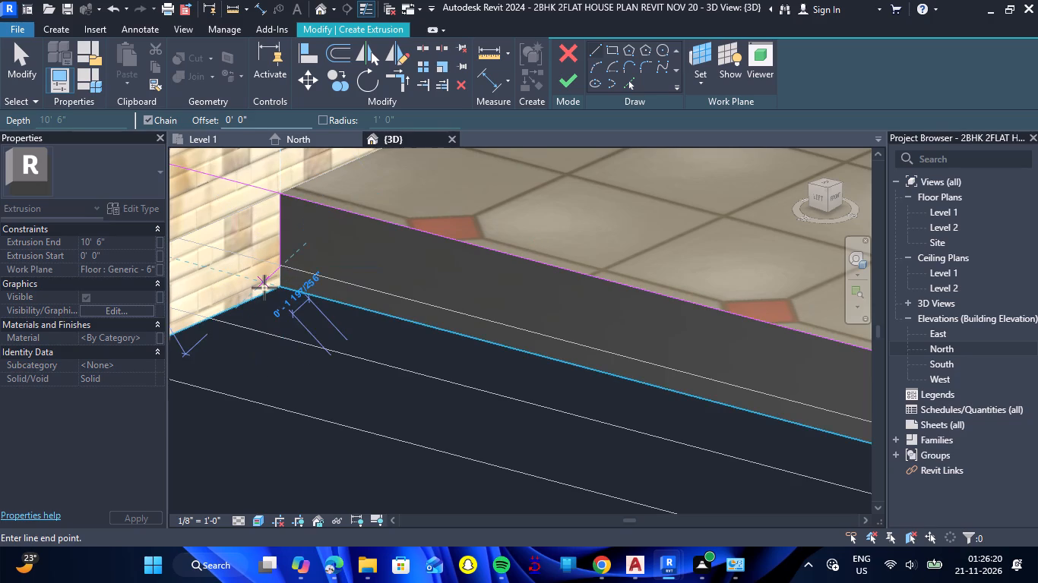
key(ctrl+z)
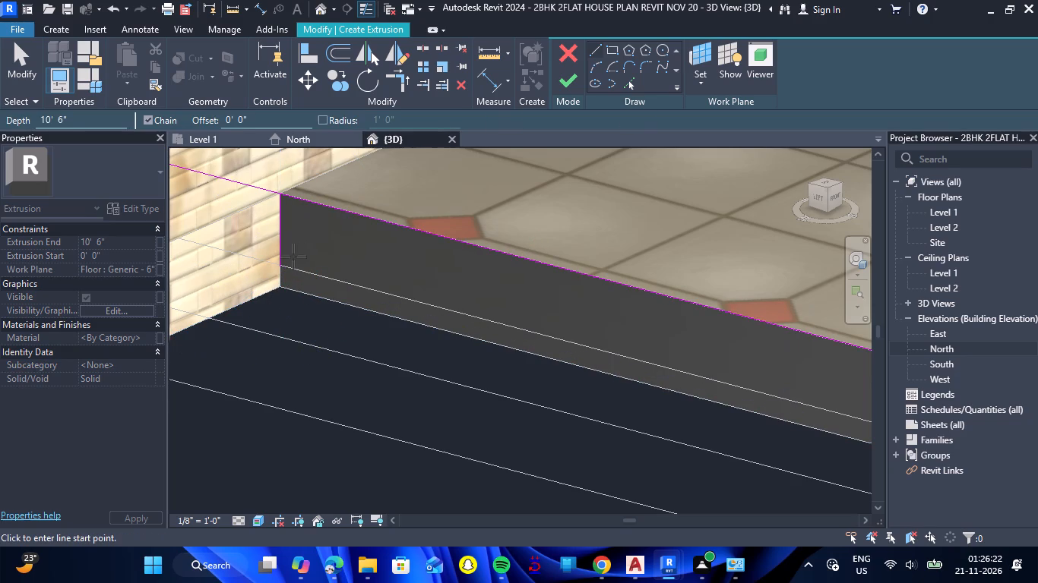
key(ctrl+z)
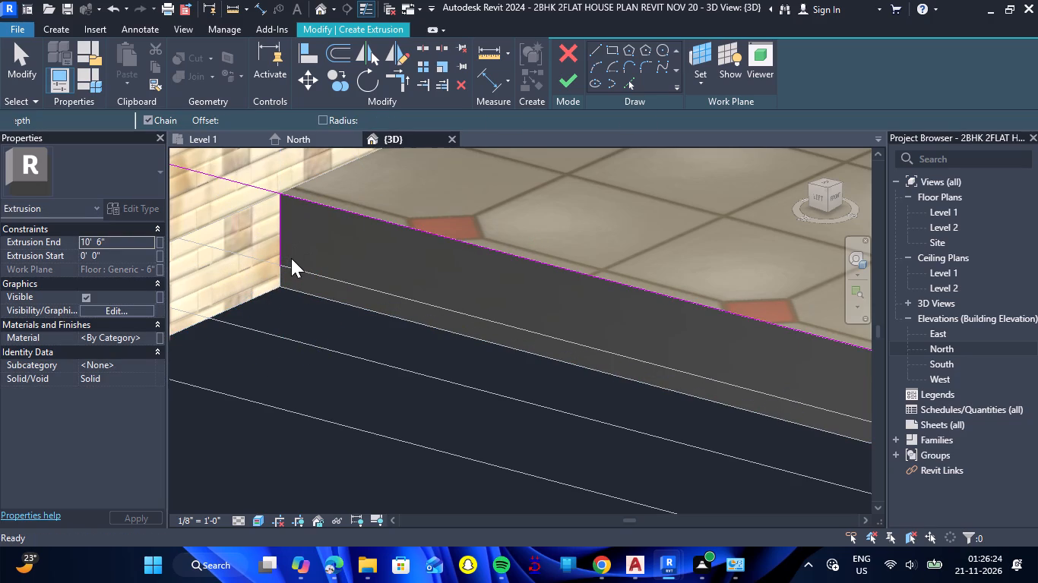
Sketch a two-step stair profile from the floor's top corner, first tread about 3 1/2" deep, returning about 7 3/4" along the base and up the corner.
click(595, 58)
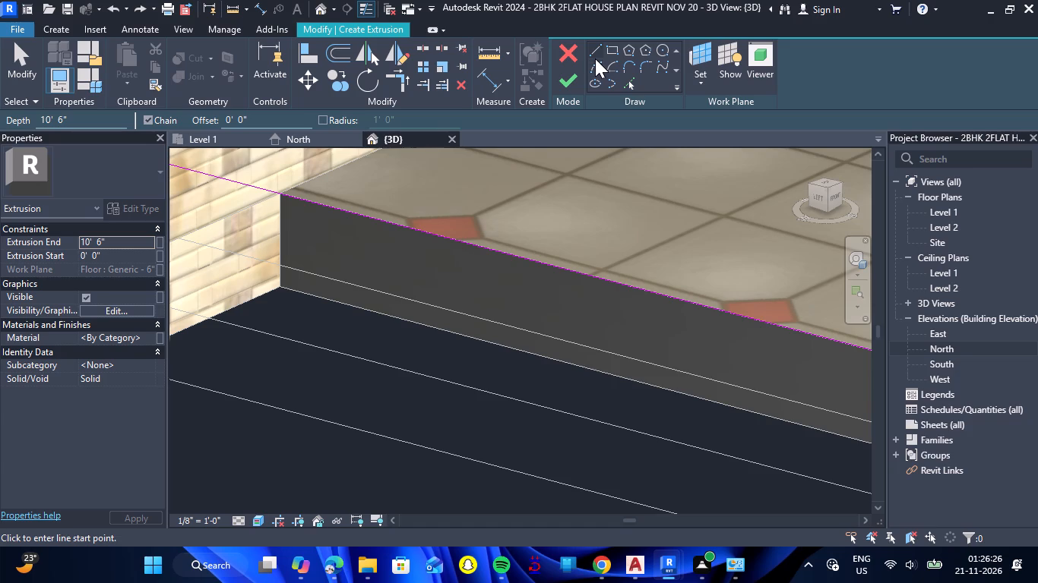
click(280, 194)
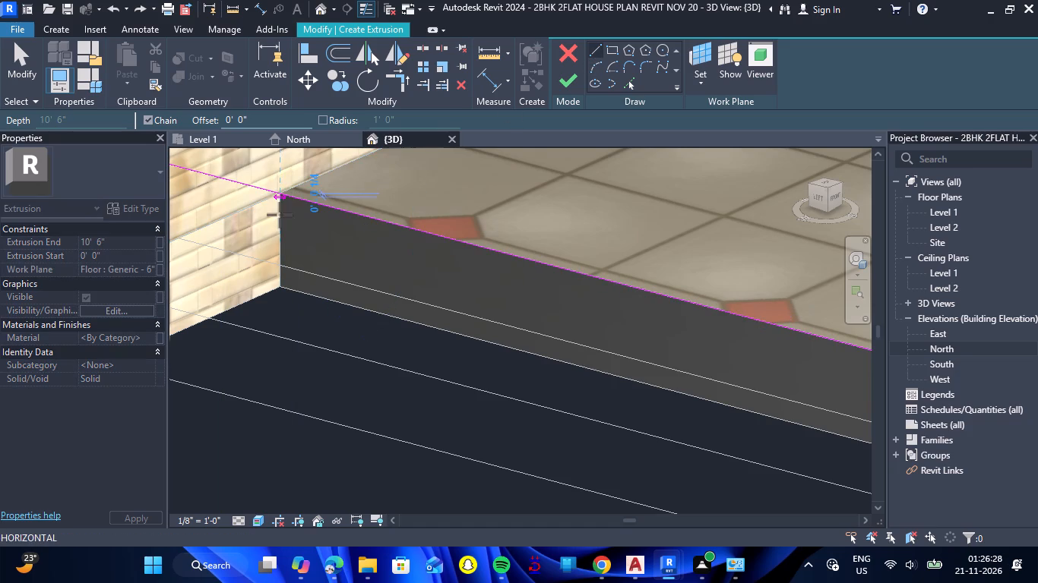
click(279, 241)
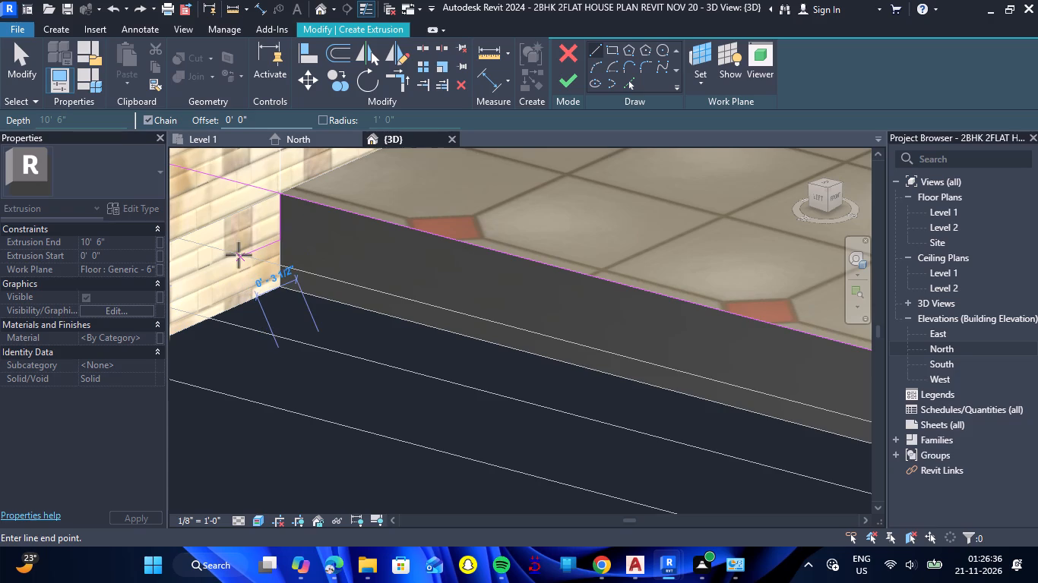
click(239, 255)
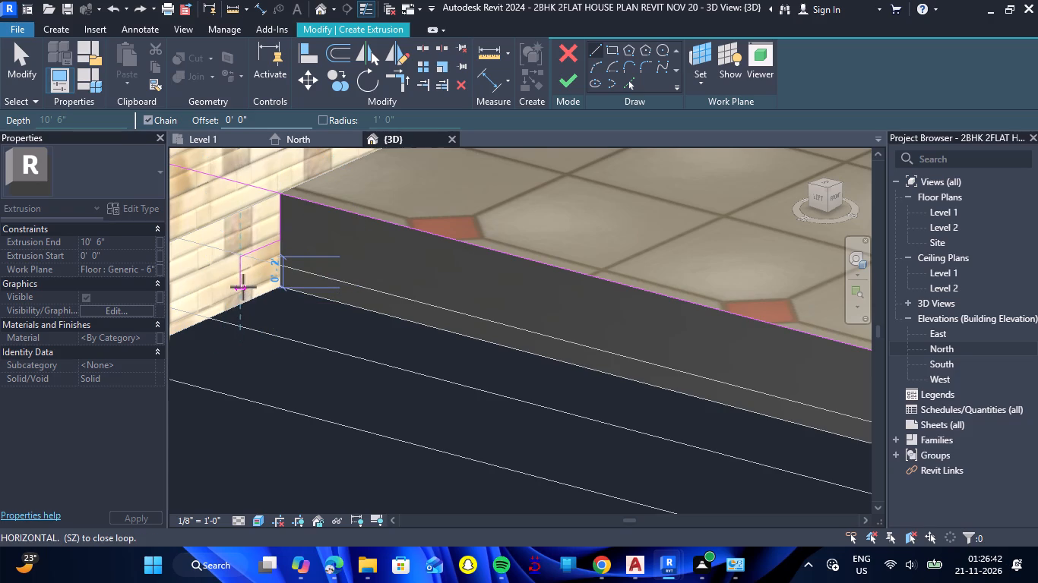
click(243, 287)
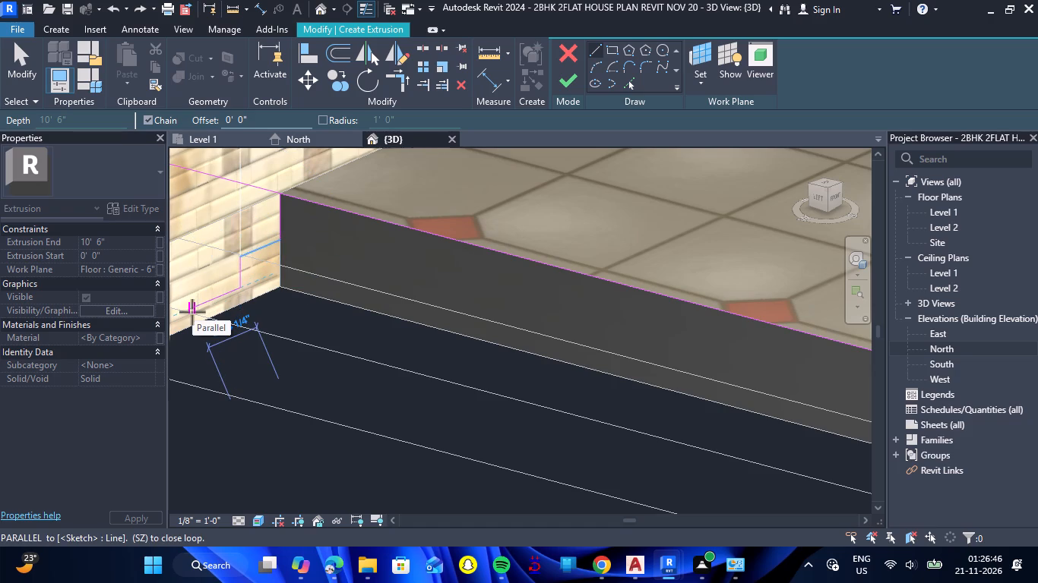
click(192, 312)
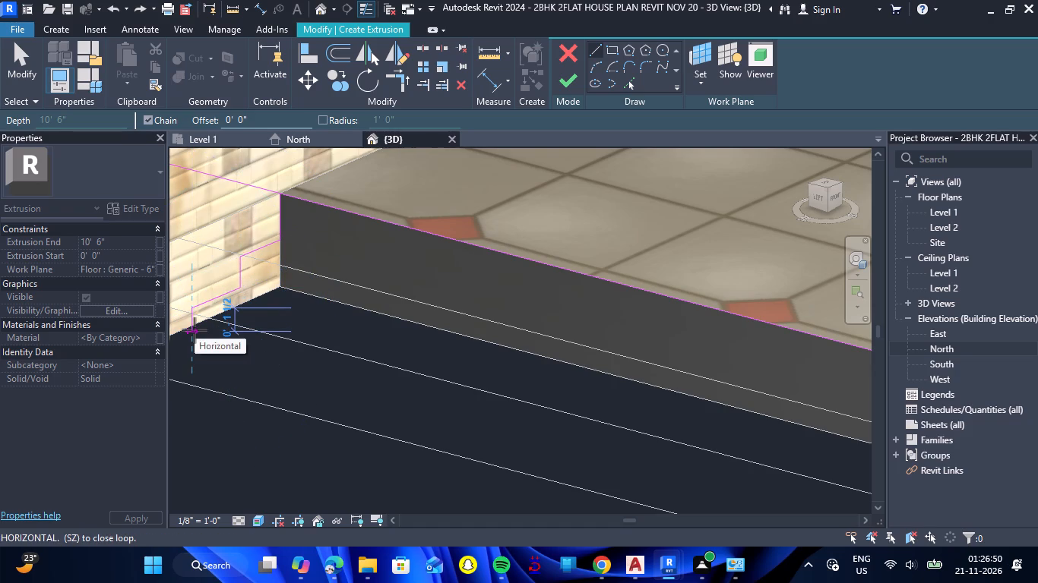
scroll(191, 326, up, 6)
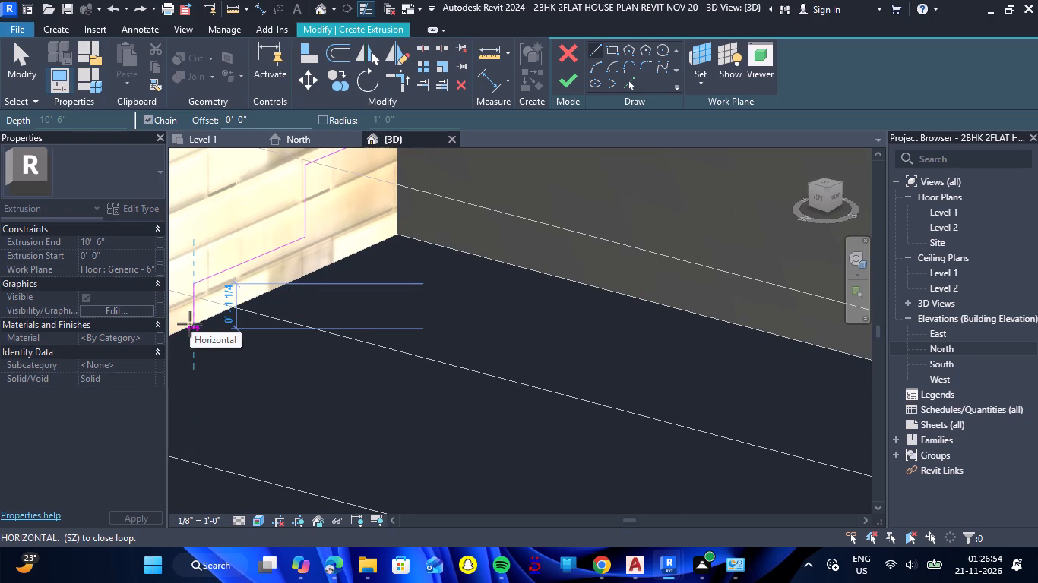
click(195, 323)
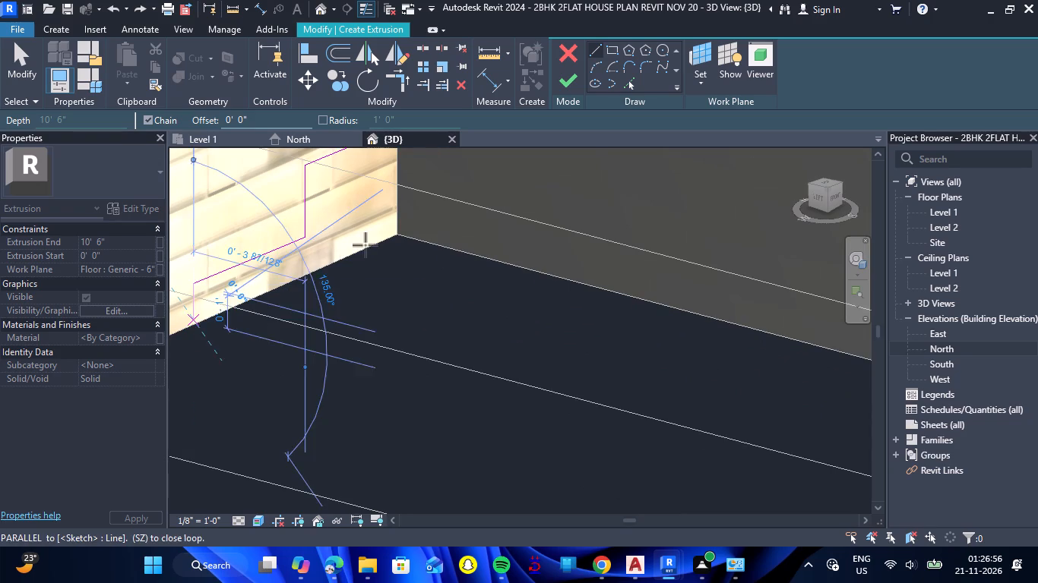
click(394, 234)
scroll(388, 266, down, 2)
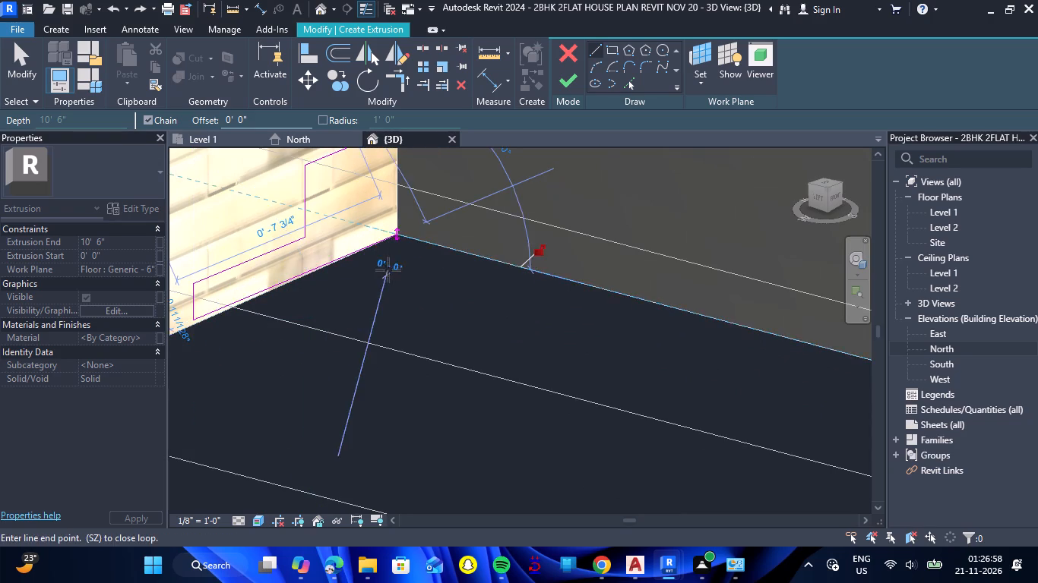
scroll(388, 270, down, 3)
click(392, 202)
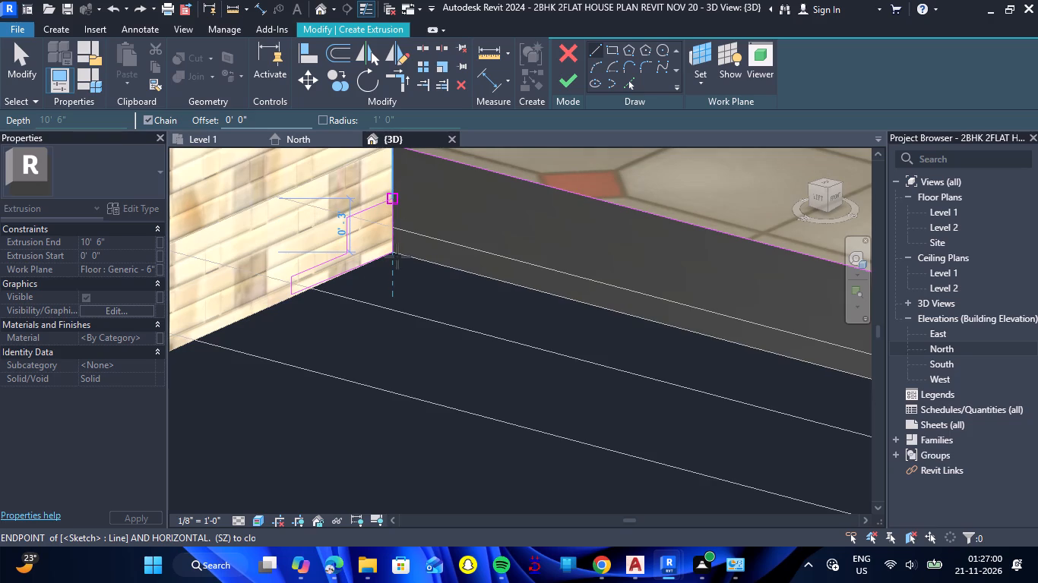
key(Escape)
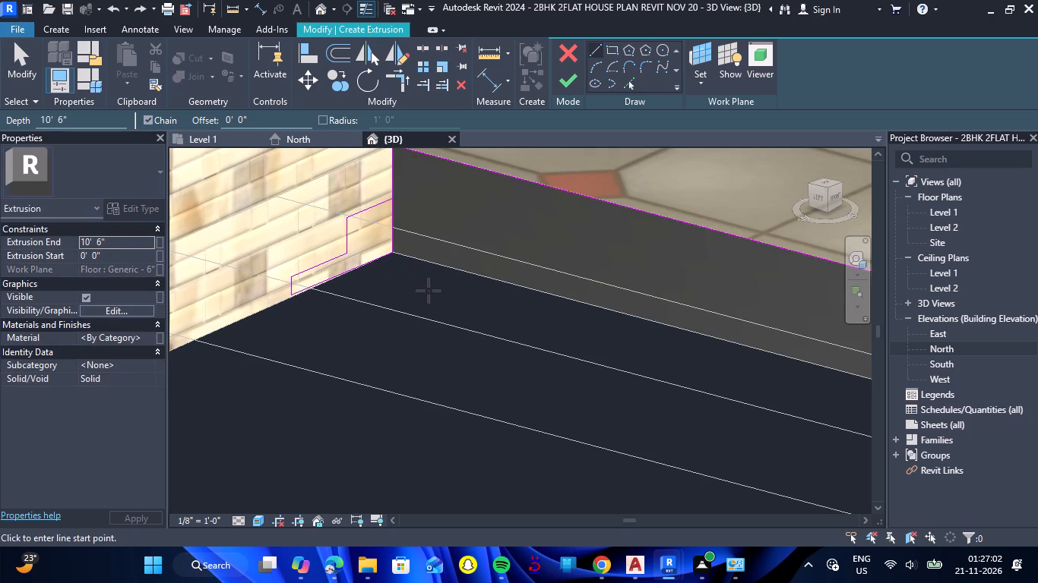
scroll(429, 291, down, 3)
scroll(421, 214, up, 7)
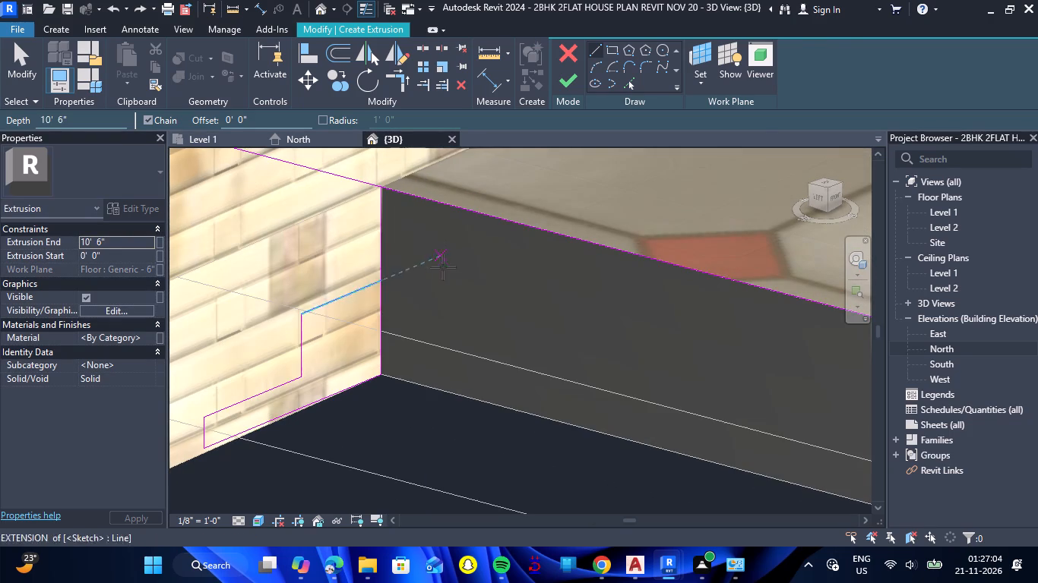
key(Escape)
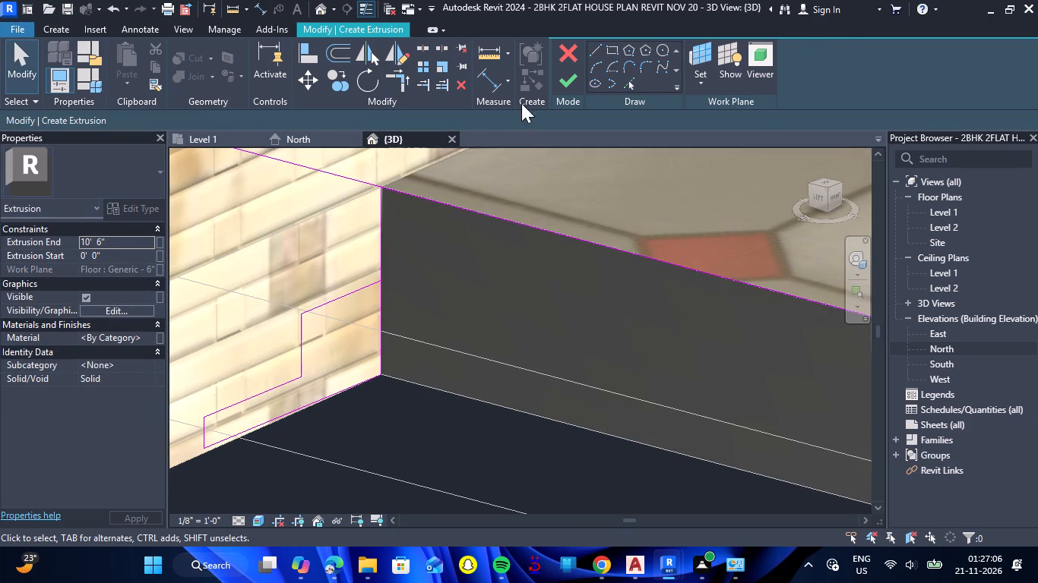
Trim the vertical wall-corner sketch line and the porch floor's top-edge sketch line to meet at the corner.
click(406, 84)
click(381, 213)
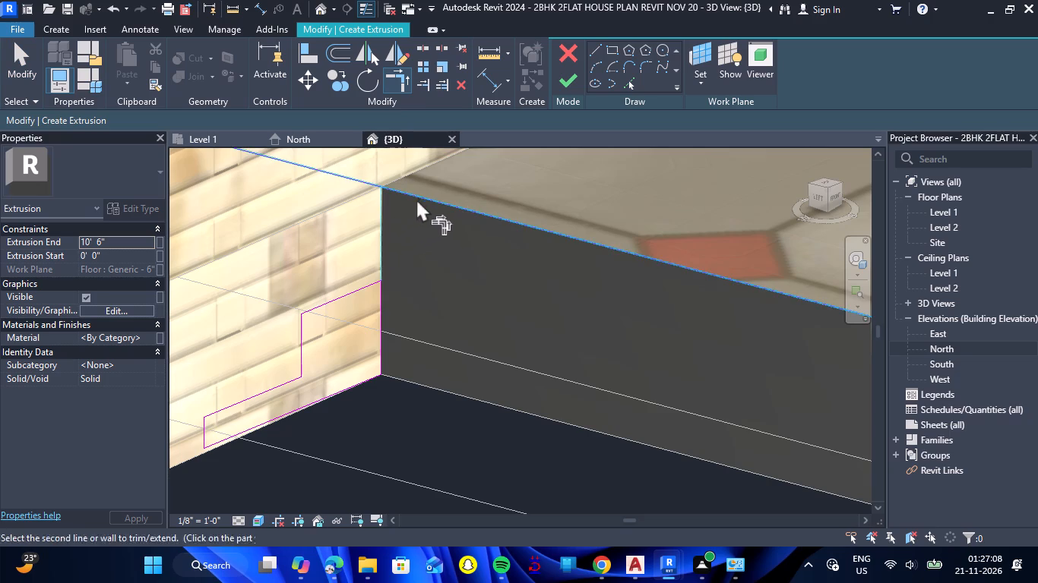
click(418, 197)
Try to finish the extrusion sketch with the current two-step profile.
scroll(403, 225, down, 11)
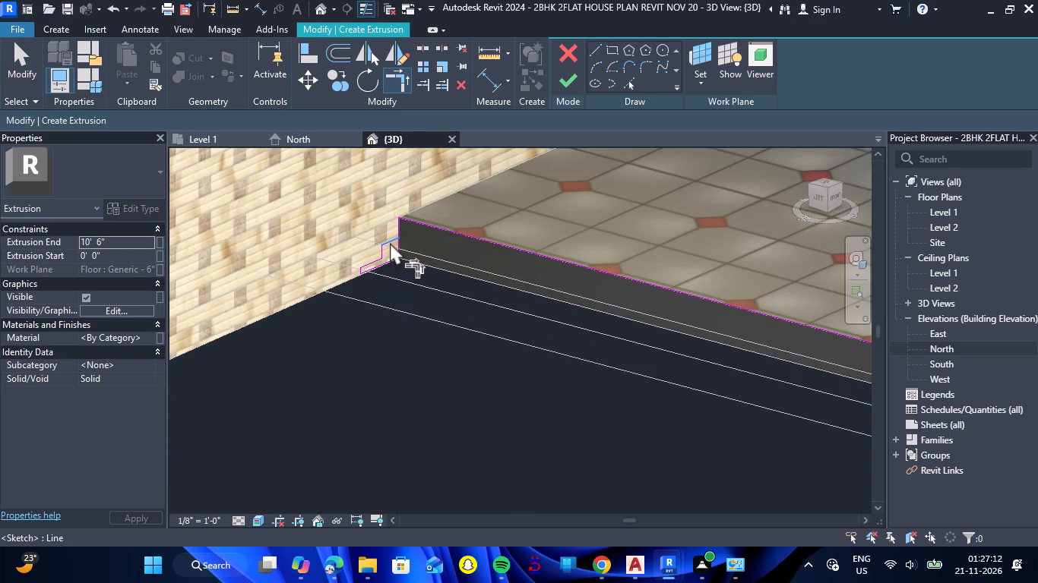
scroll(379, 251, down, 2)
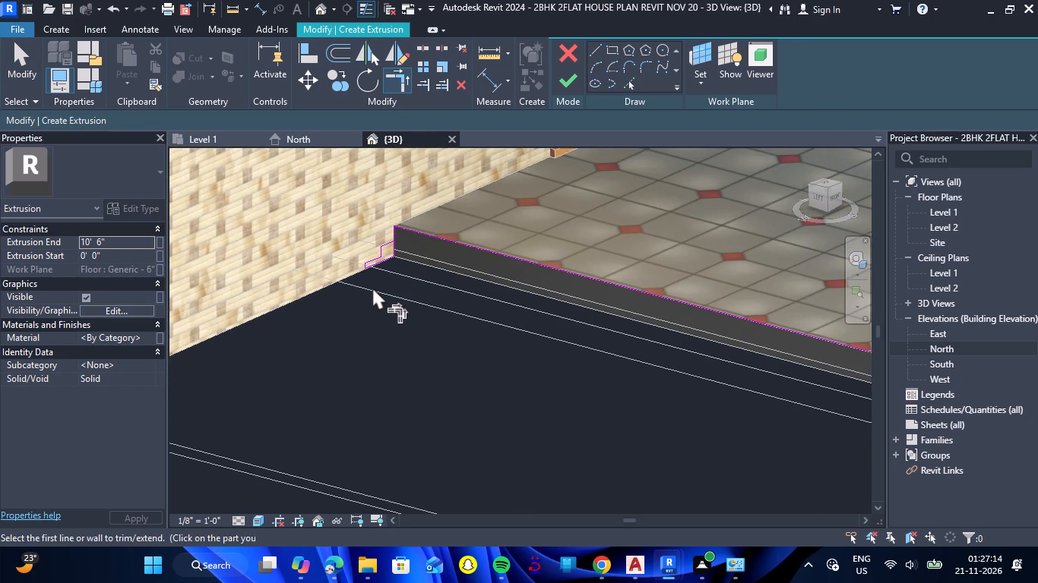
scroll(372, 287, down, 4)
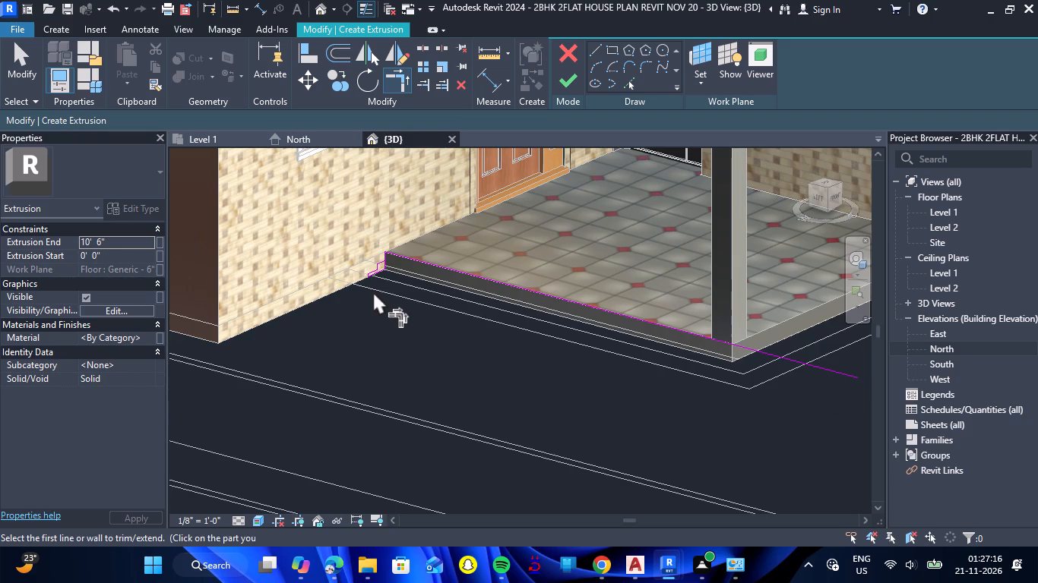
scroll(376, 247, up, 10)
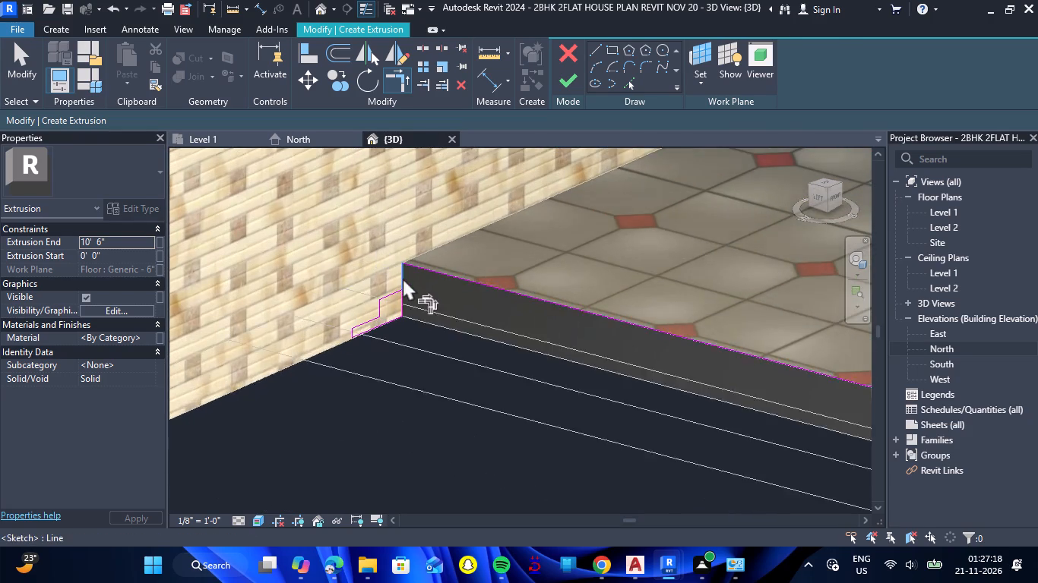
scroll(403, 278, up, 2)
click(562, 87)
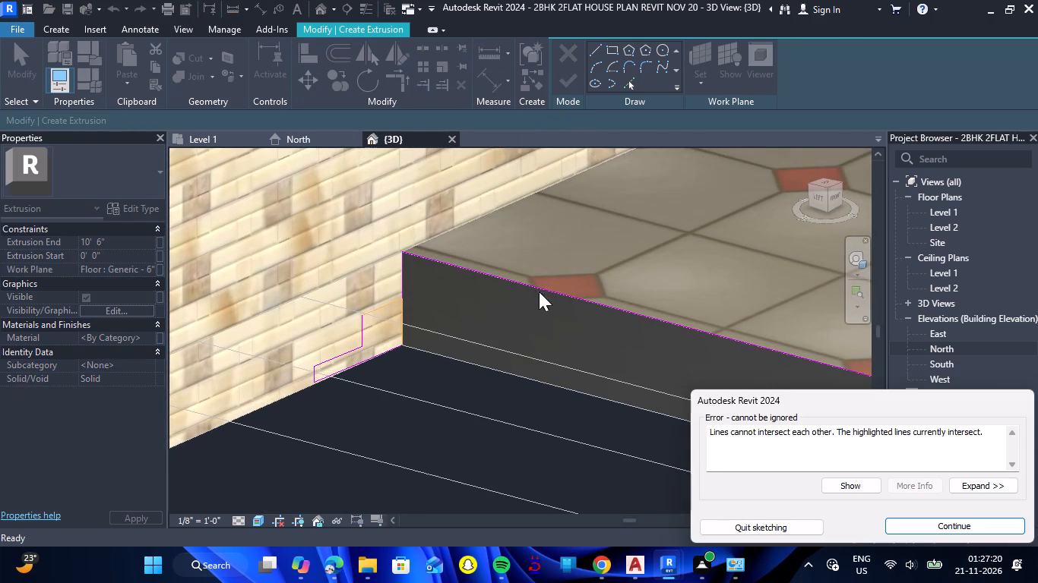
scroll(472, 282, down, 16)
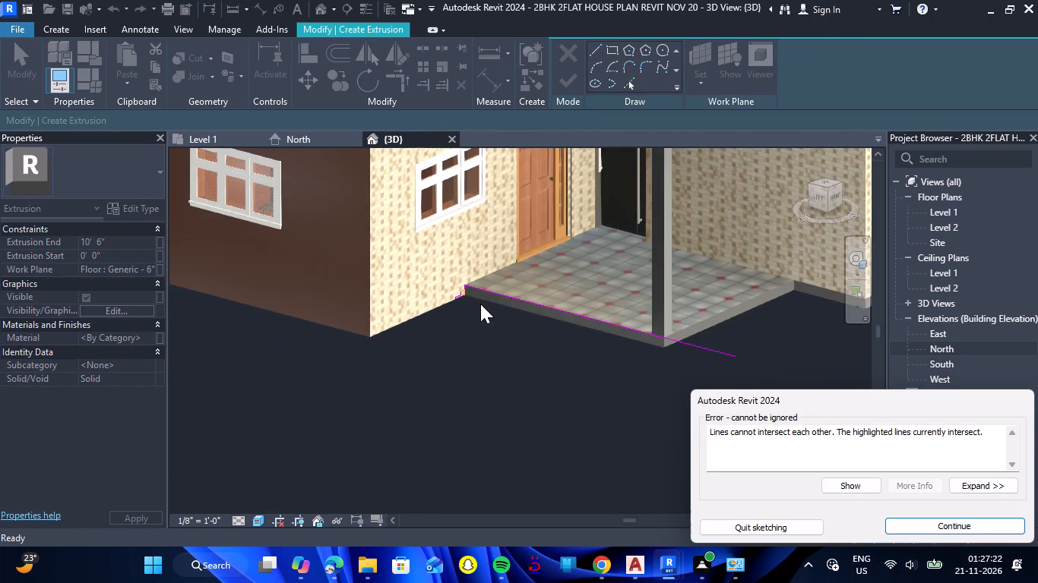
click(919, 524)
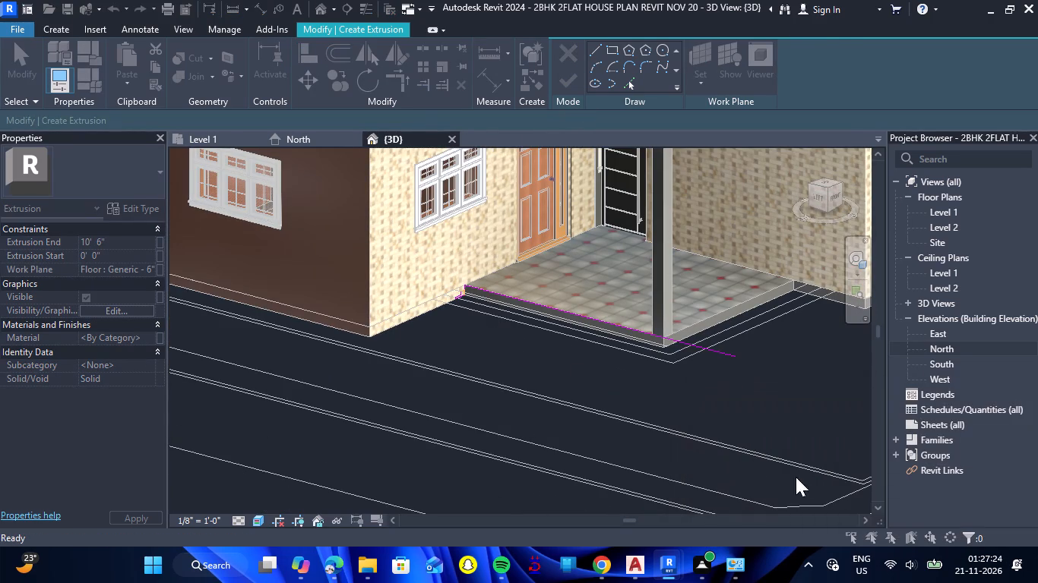
Delete the upper tread line running from the riser's top to the wall corner in the stair profile.
scroll(466, 280, up, 15)
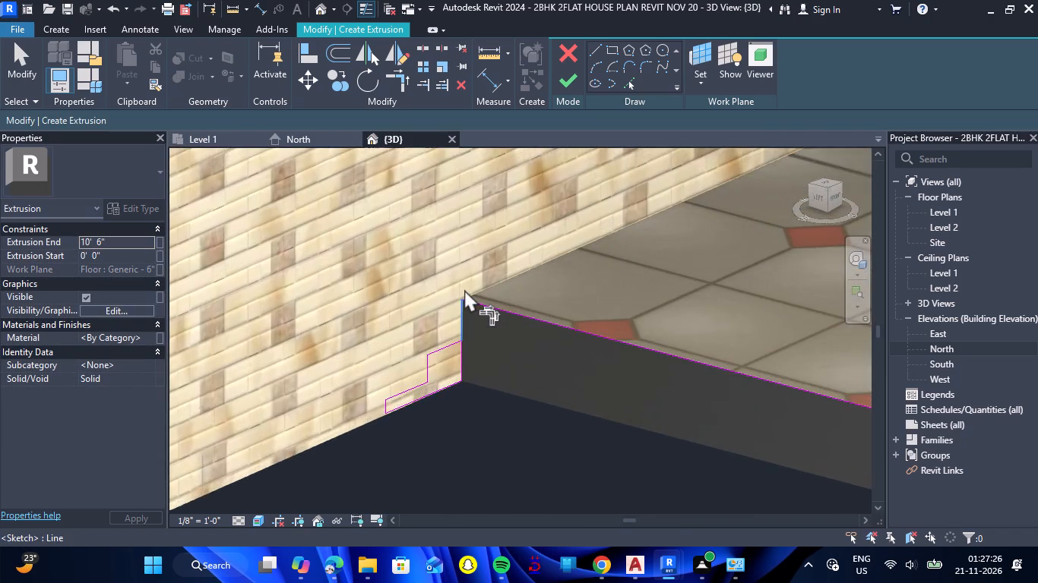
scroll(464, 289, up, 4)
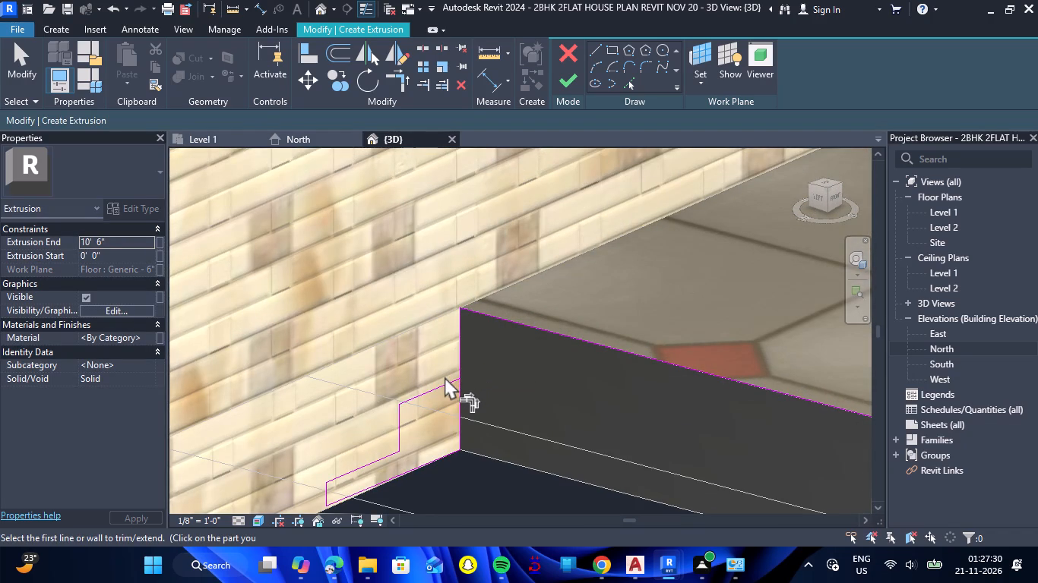
key(Escape)
click(449, 386)
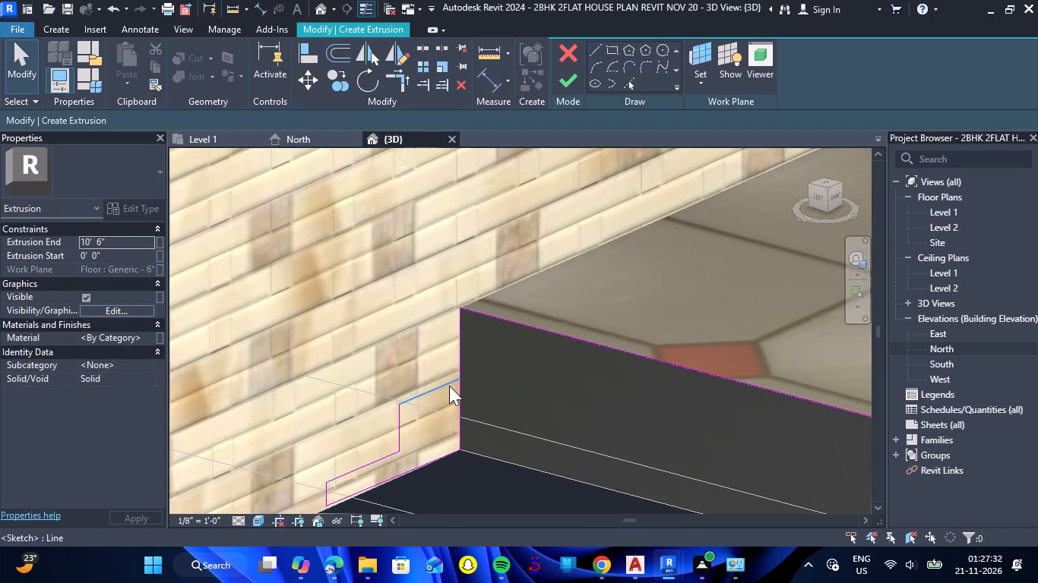
scroll(439, 363, down, 1)
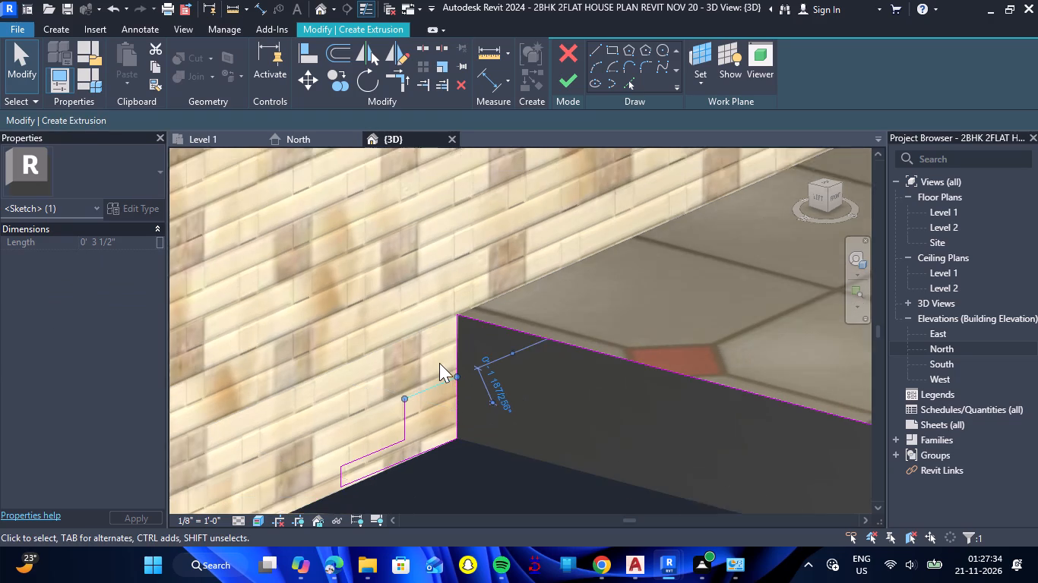
scroll(439, 363, down, 1)
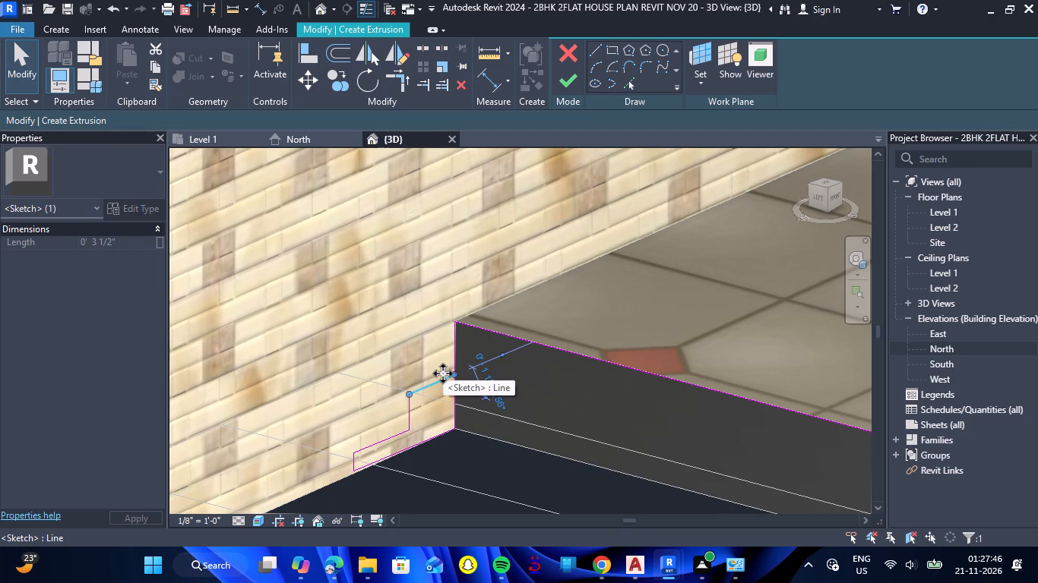
scroll(443, 371, up, 4)
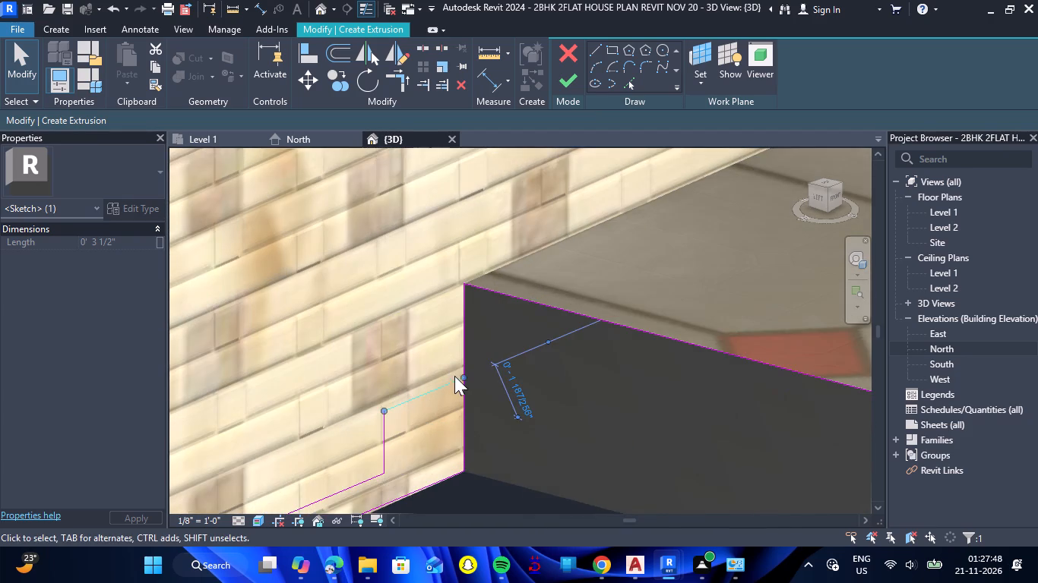
scroll(458, 379, up, 2)
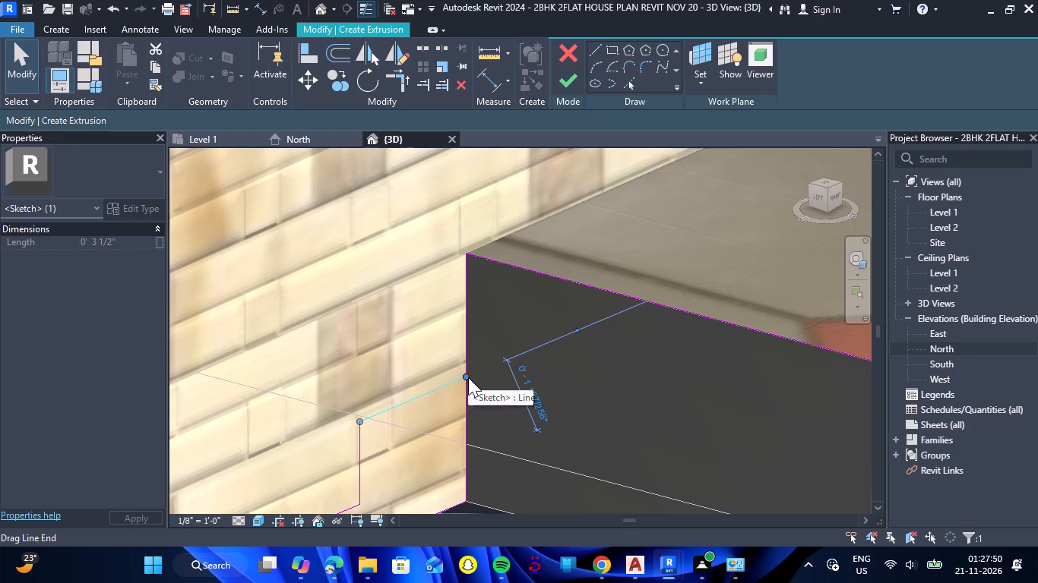
key(Delete)
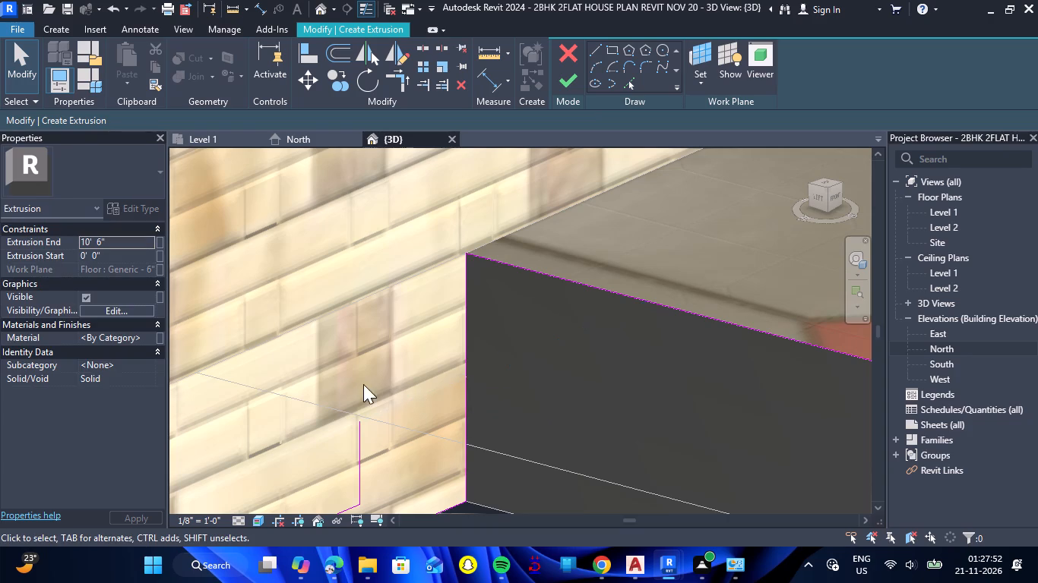
Sketch a tread line about 2 1/2" long from the riser's top toward the wall corner, parallel to the lower tread.
click(600, 53)
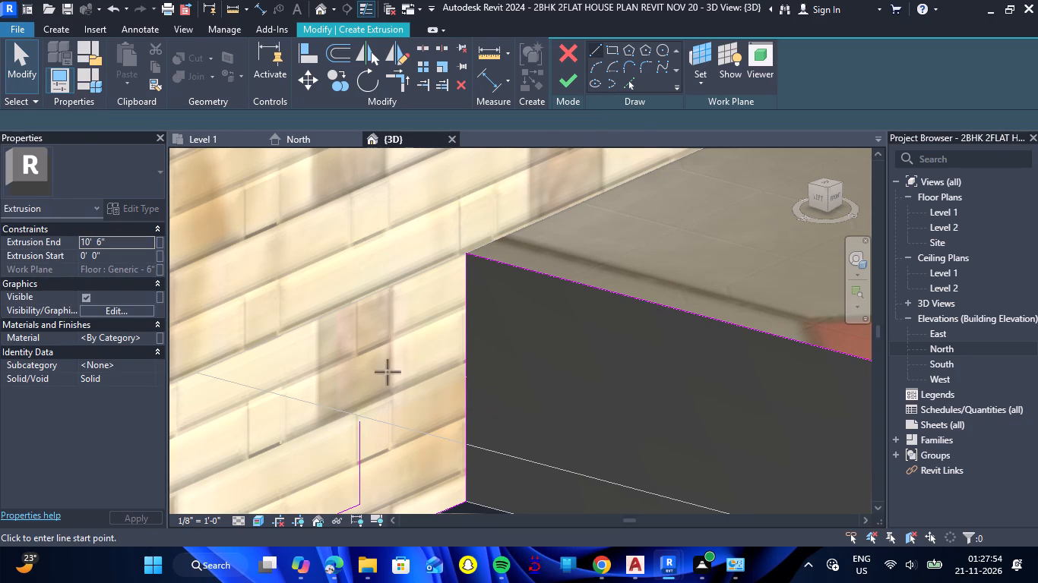
click(361, 422)
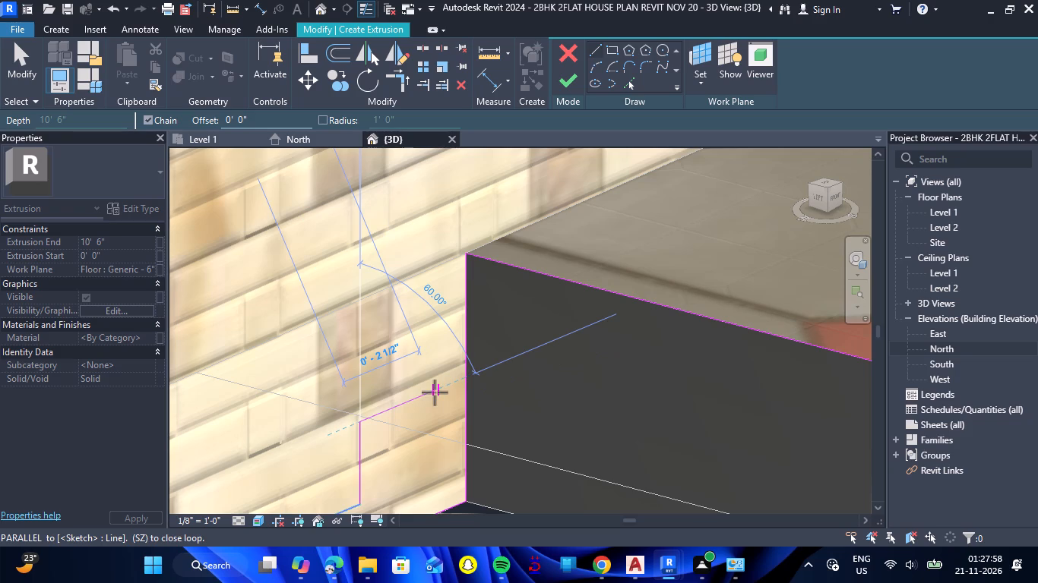
click(435, 392)
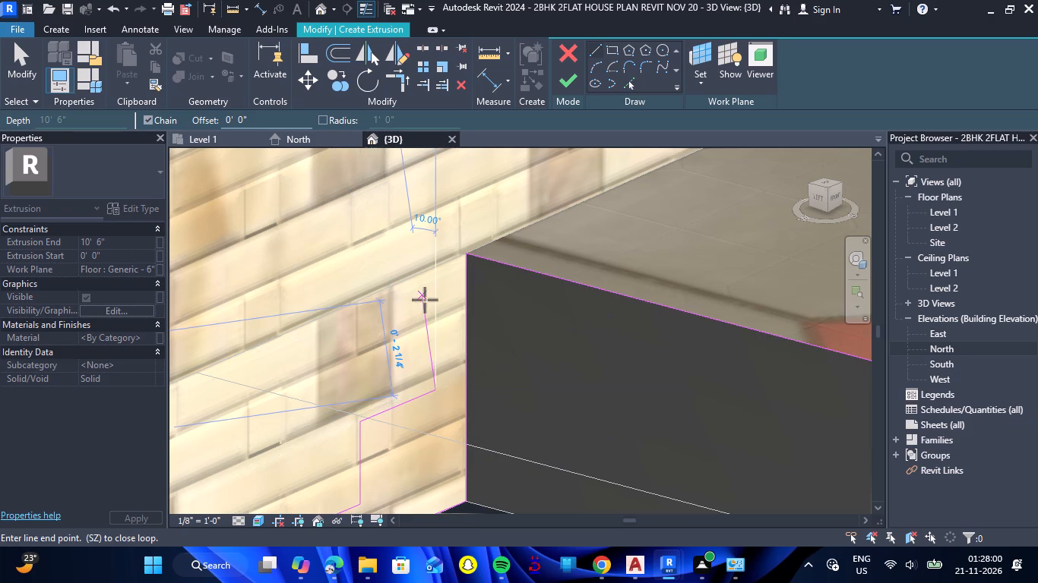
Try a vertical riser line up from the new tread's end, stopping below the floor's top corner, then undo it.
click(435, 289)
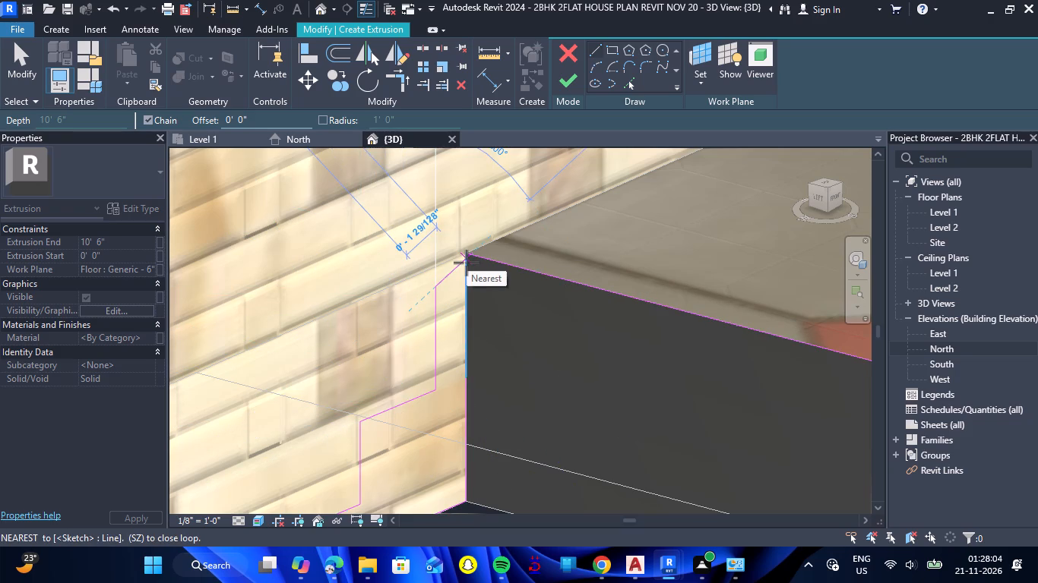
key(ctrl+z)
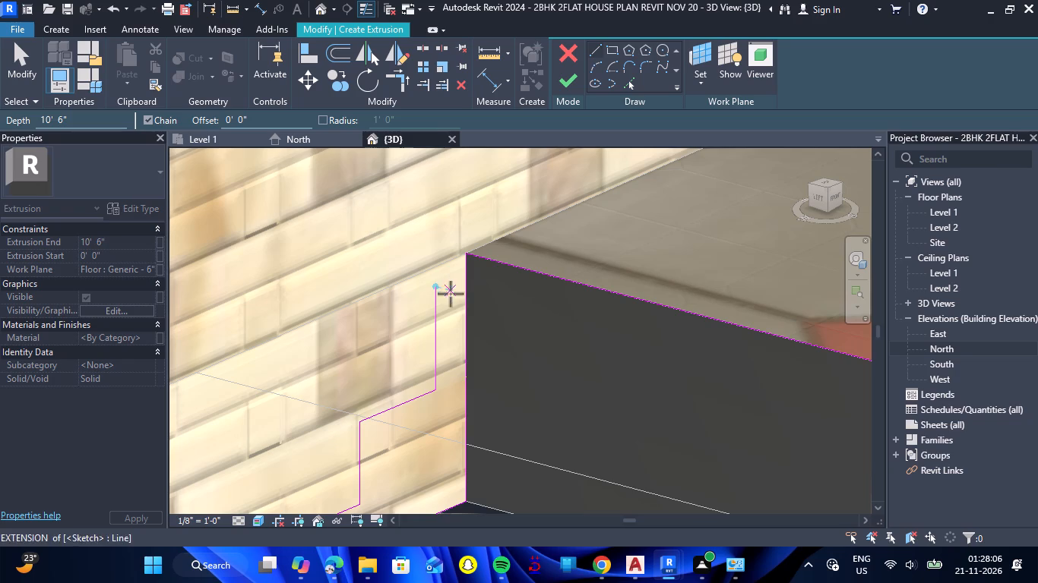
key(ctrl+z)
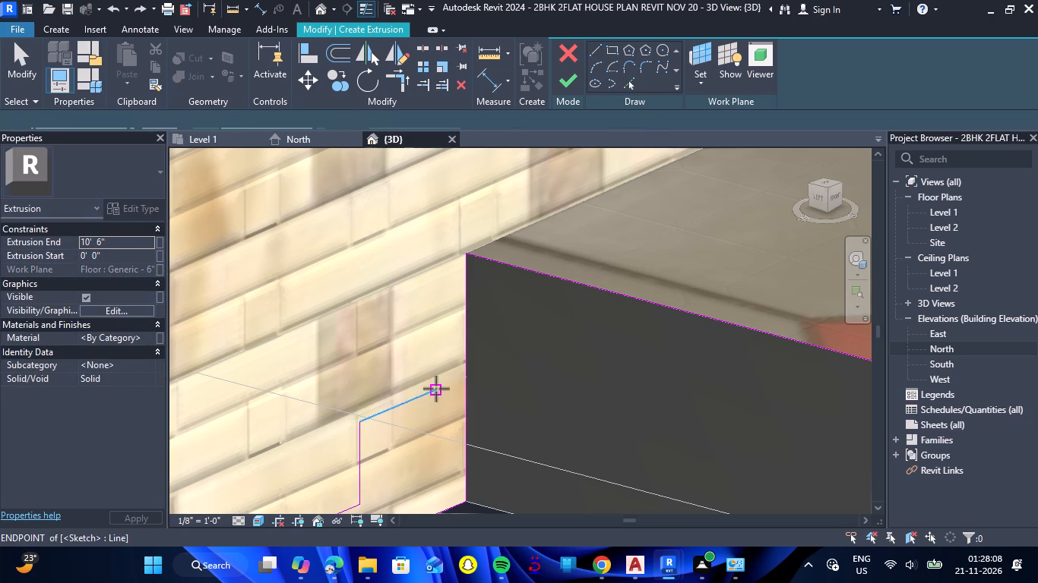
Sketch a vertical riser from the new tread's end and a 1" top line joining it to the porch floor's top corner.
click(436, 389)
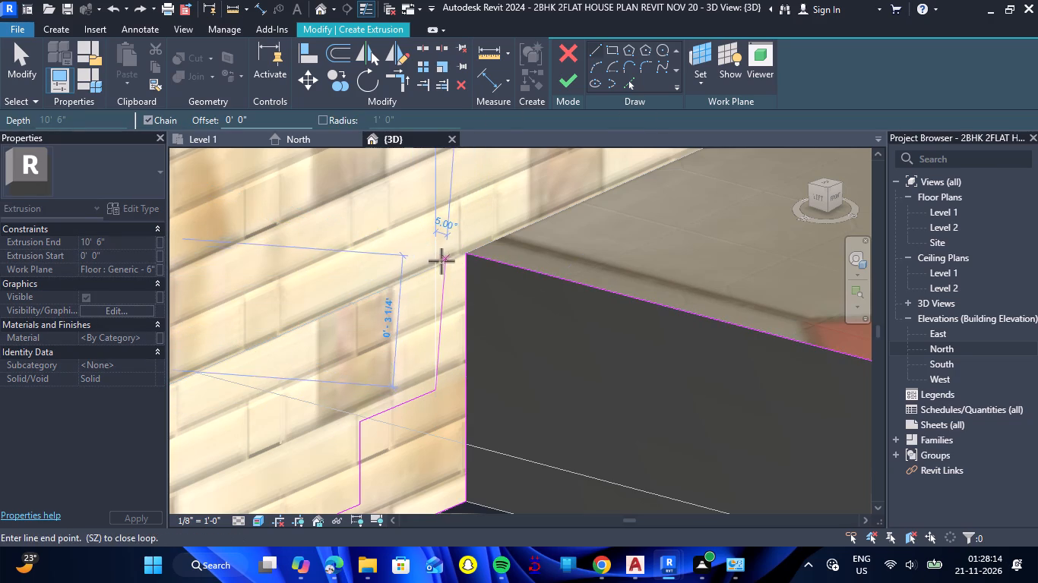
click(435, 264)
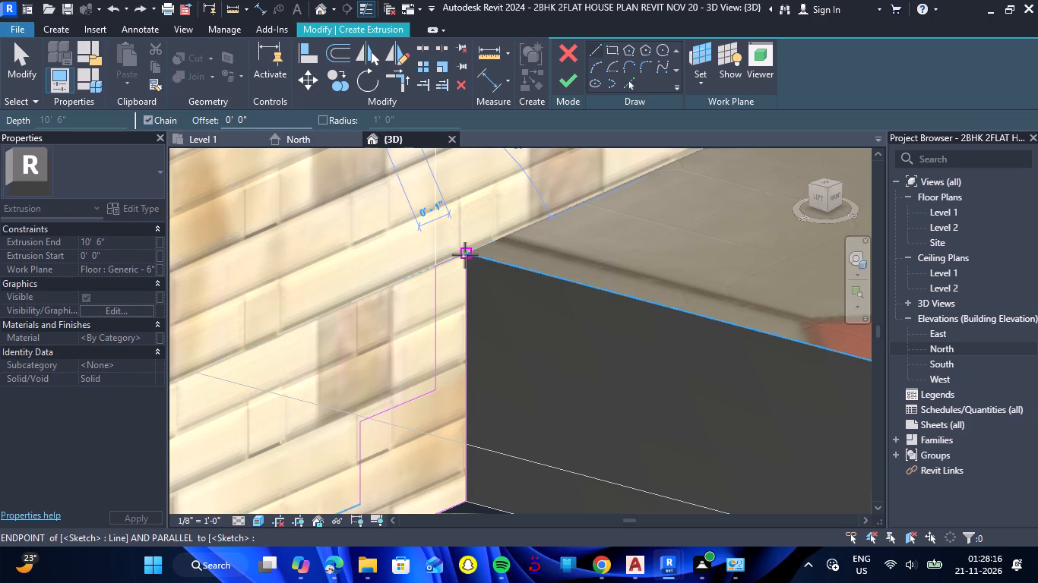
click(465, 255)
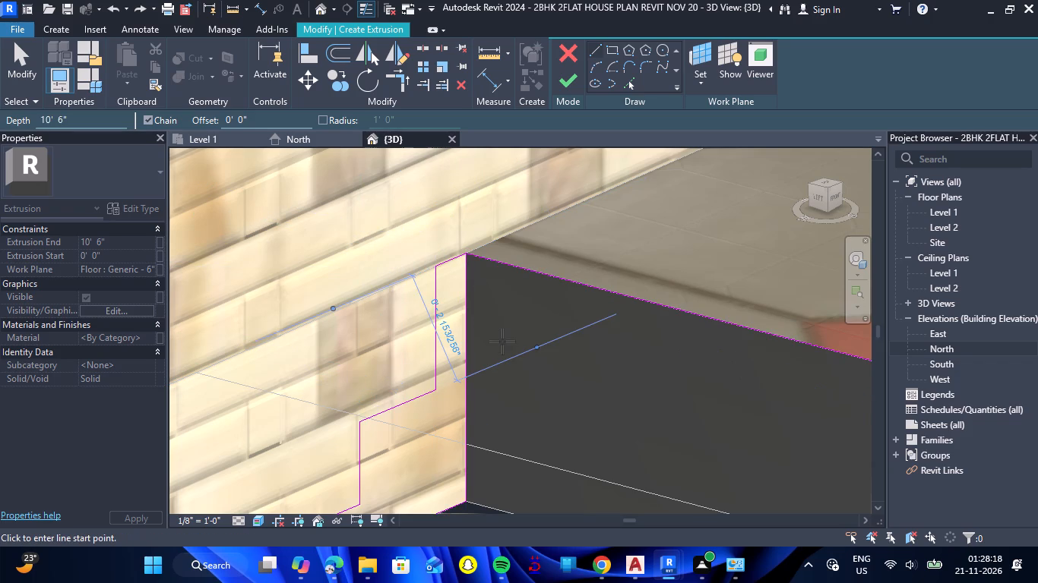
key(Escape)
scroll(483, 291, up, 1)
key(Escape)
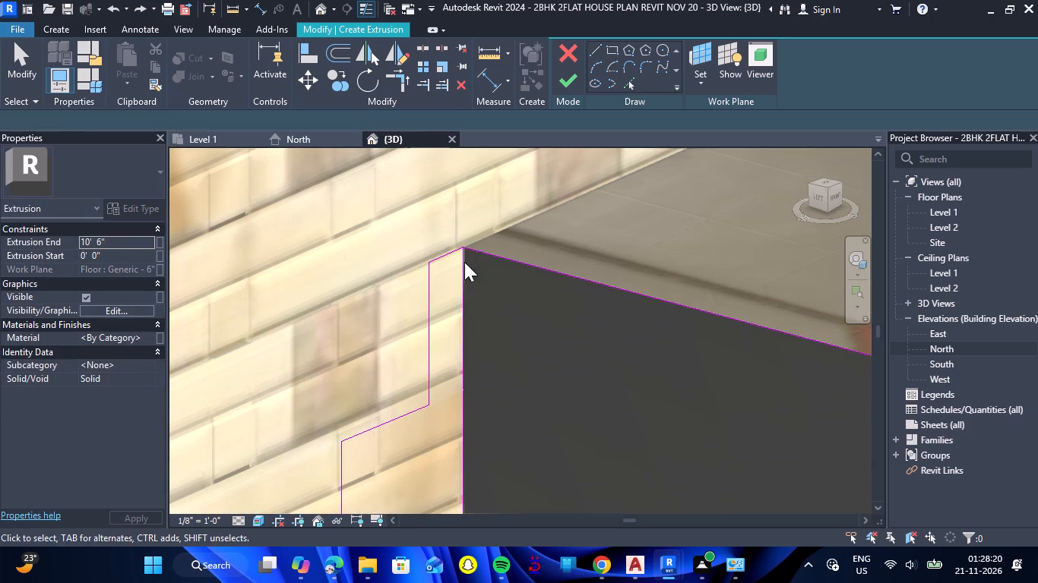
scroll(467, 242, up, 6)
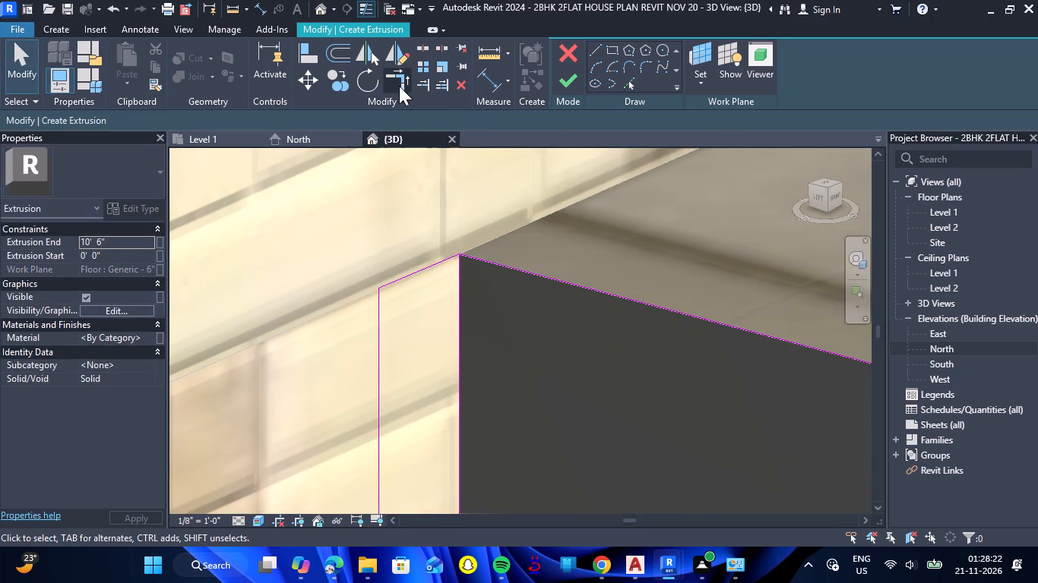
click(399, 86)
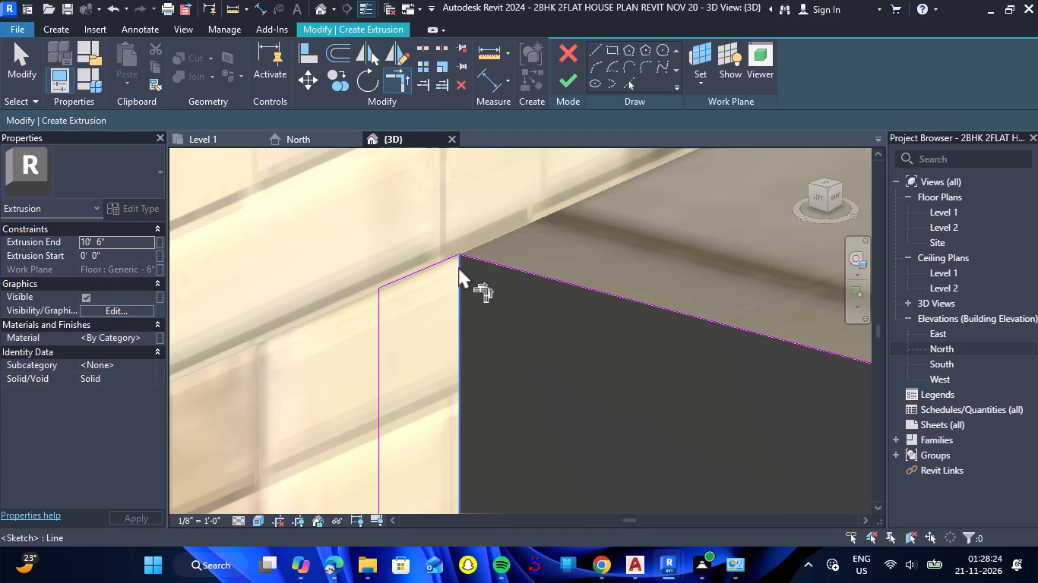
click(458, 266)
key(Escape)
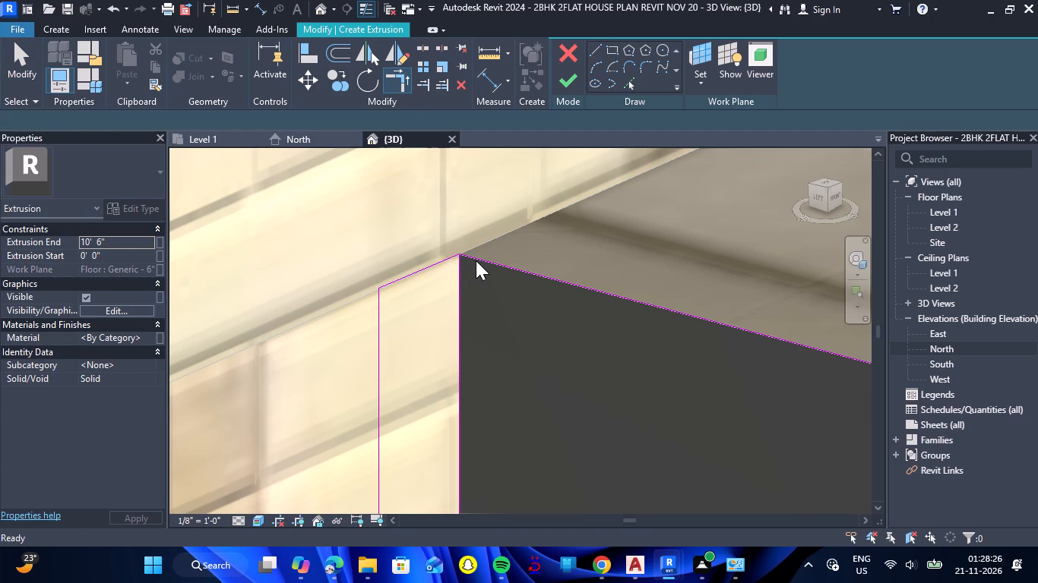
Delete the long sketch line running along the porch floor's top edge.
click(476, 260)
key(Delete)
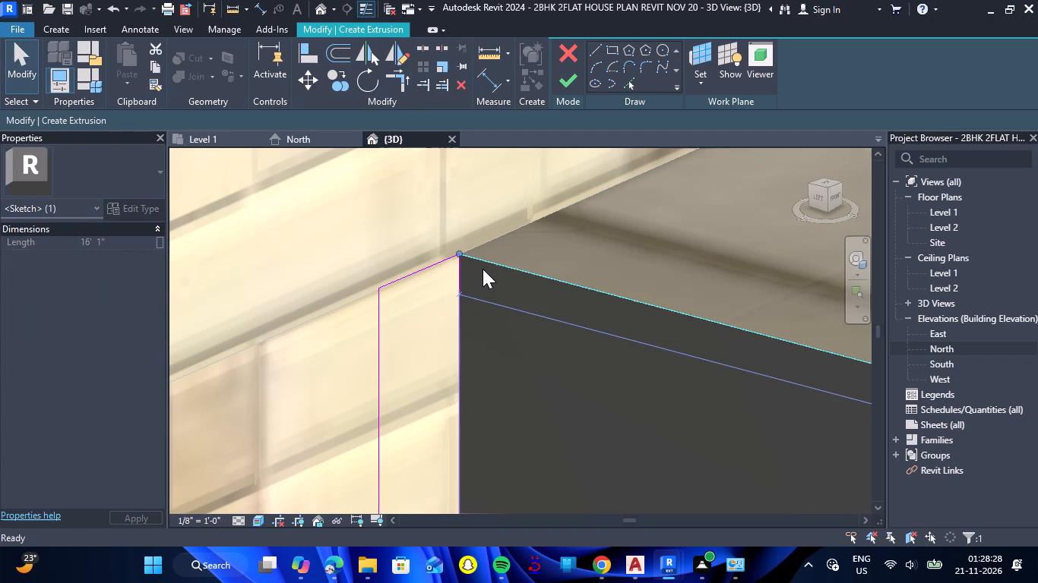
Finish the stair profile sketch, extruding it with an extrusion end of 10' 6".
scroll(472, 254, up, 6)
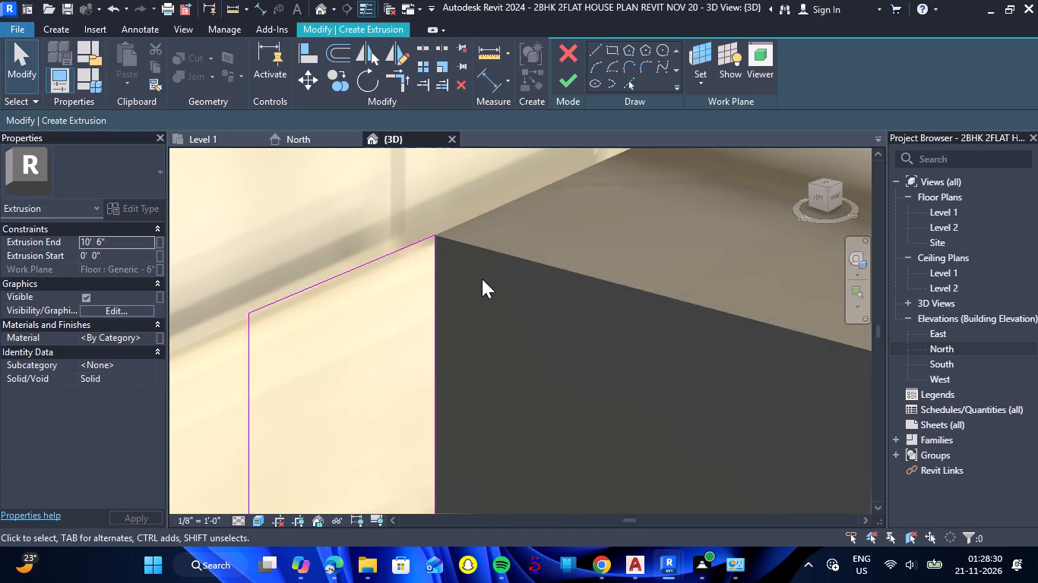
scroll(445, 242, up, 18)
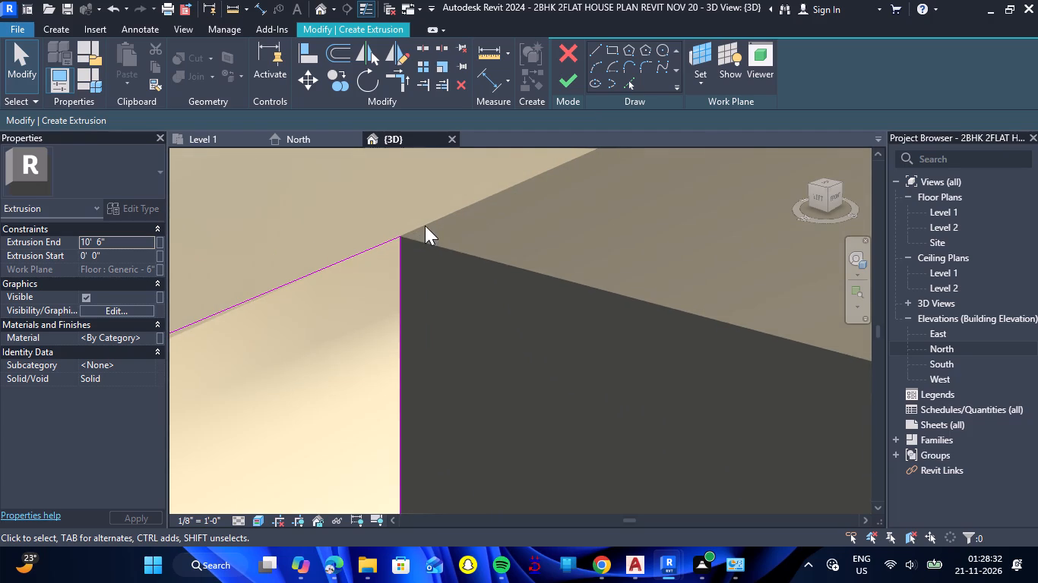
click(561, 89)
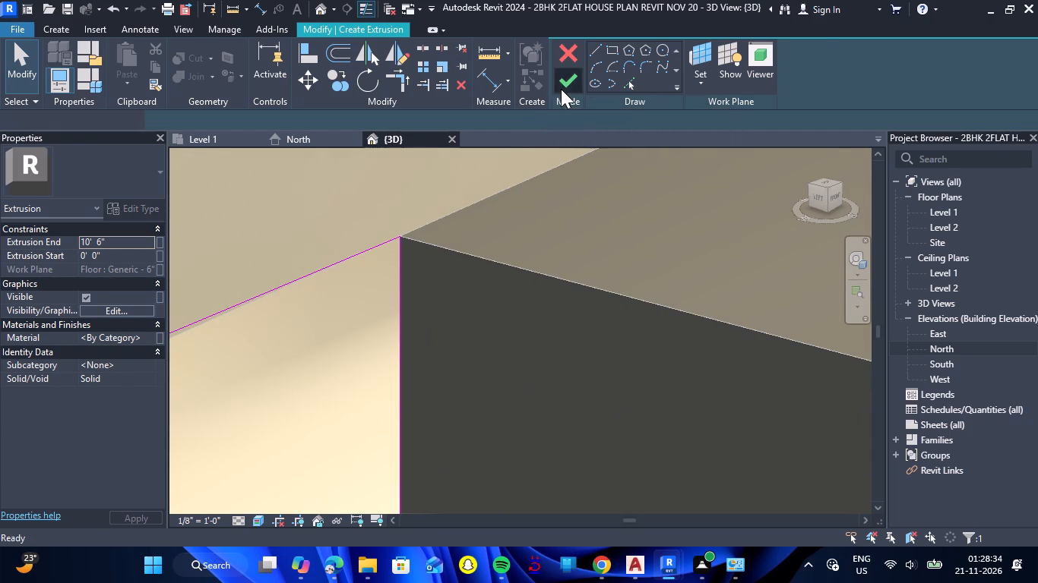
scroll(528, 211, down, 17)
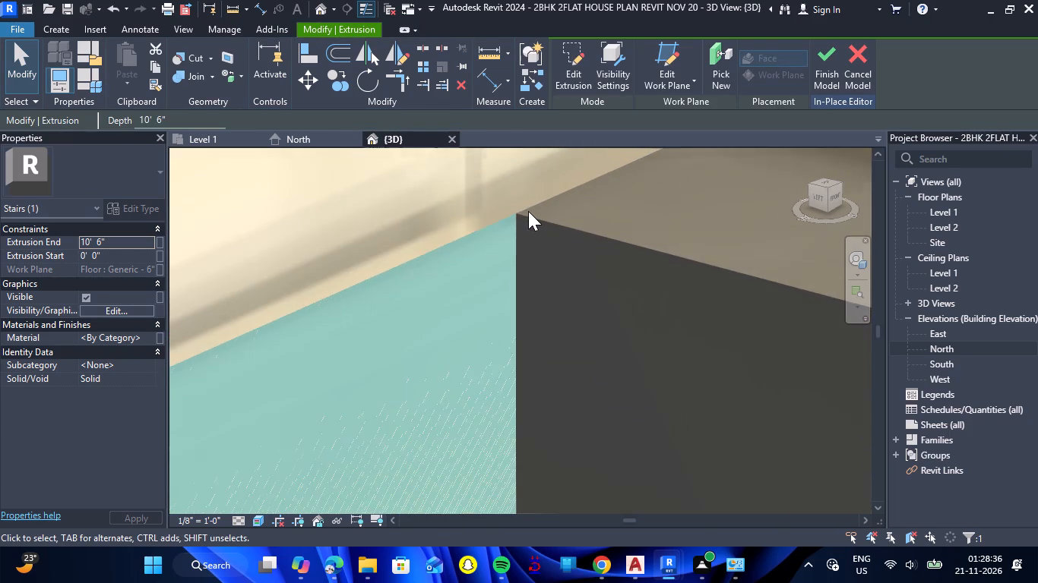
scroll(528, 211, down, 15)
scroll(528, 211, down, 14)
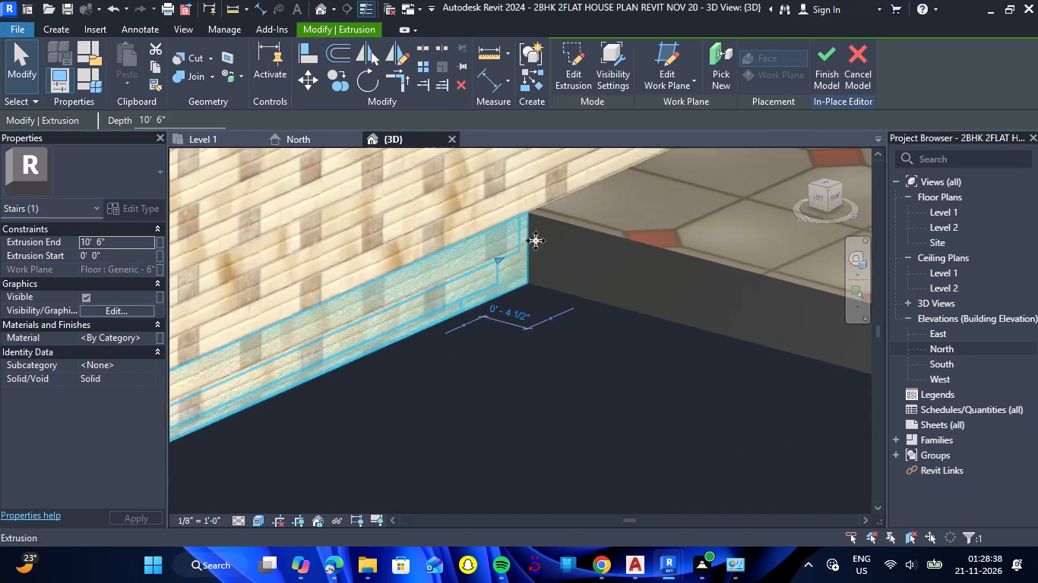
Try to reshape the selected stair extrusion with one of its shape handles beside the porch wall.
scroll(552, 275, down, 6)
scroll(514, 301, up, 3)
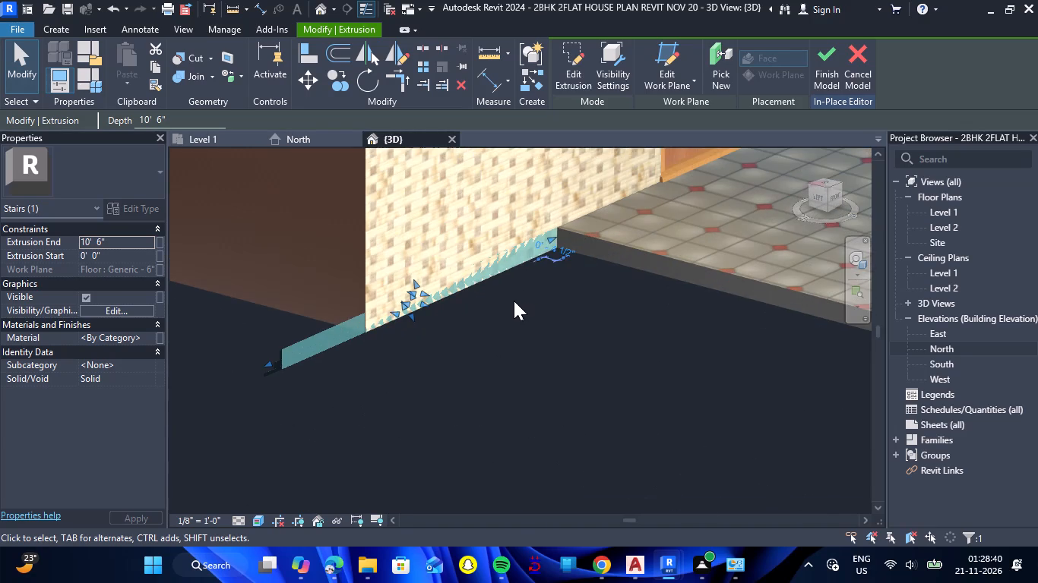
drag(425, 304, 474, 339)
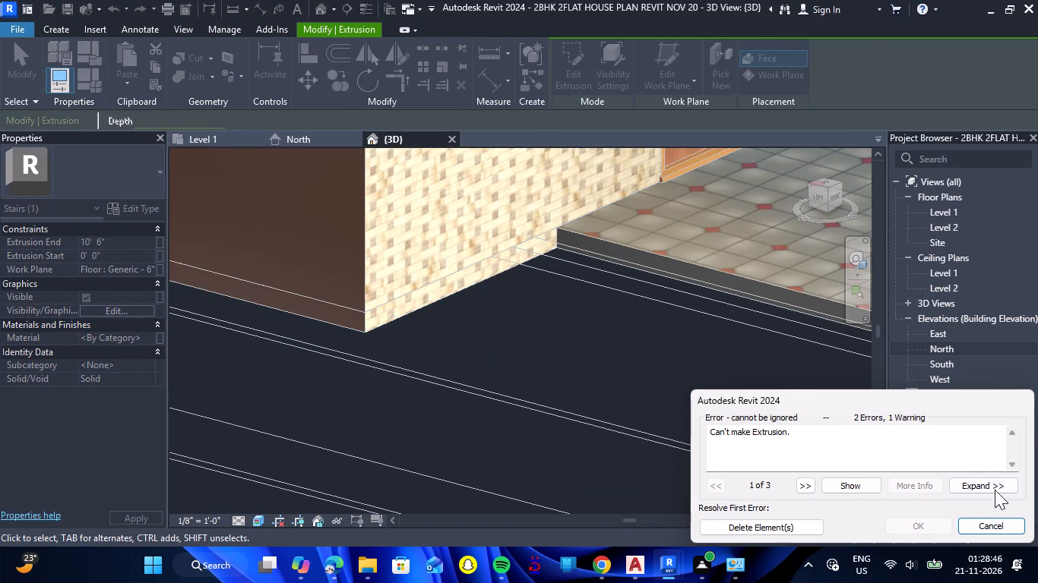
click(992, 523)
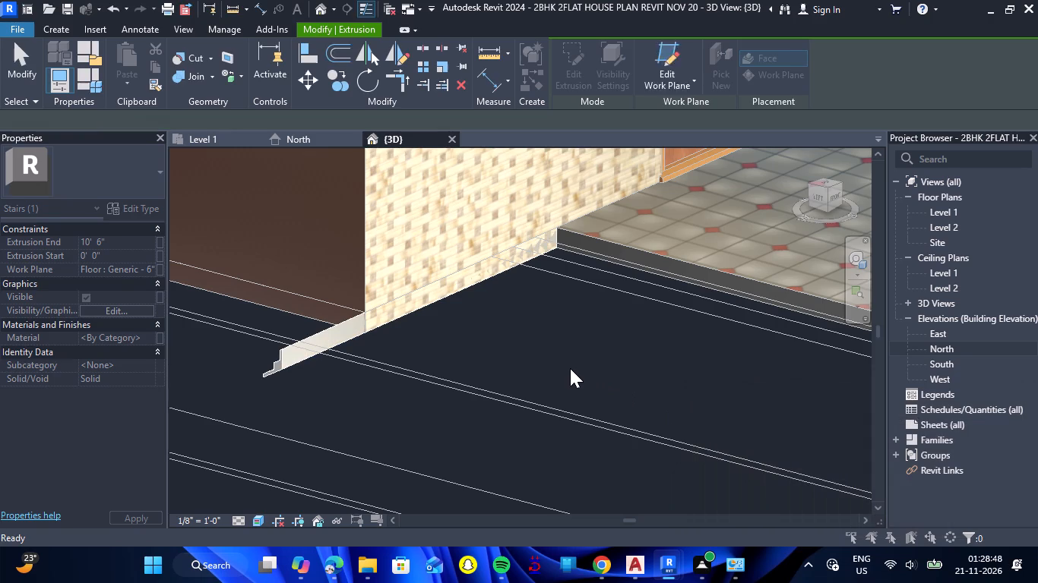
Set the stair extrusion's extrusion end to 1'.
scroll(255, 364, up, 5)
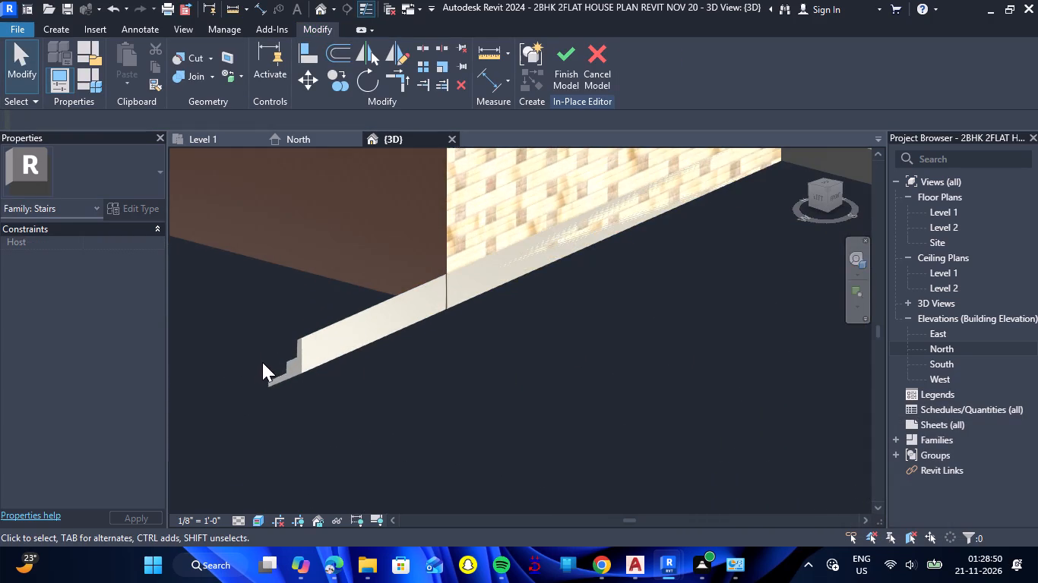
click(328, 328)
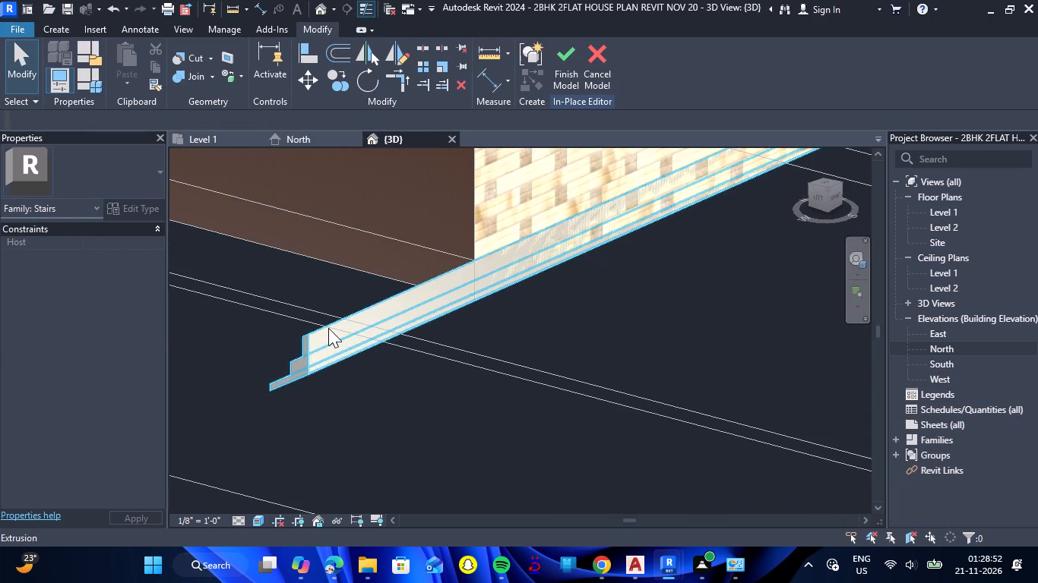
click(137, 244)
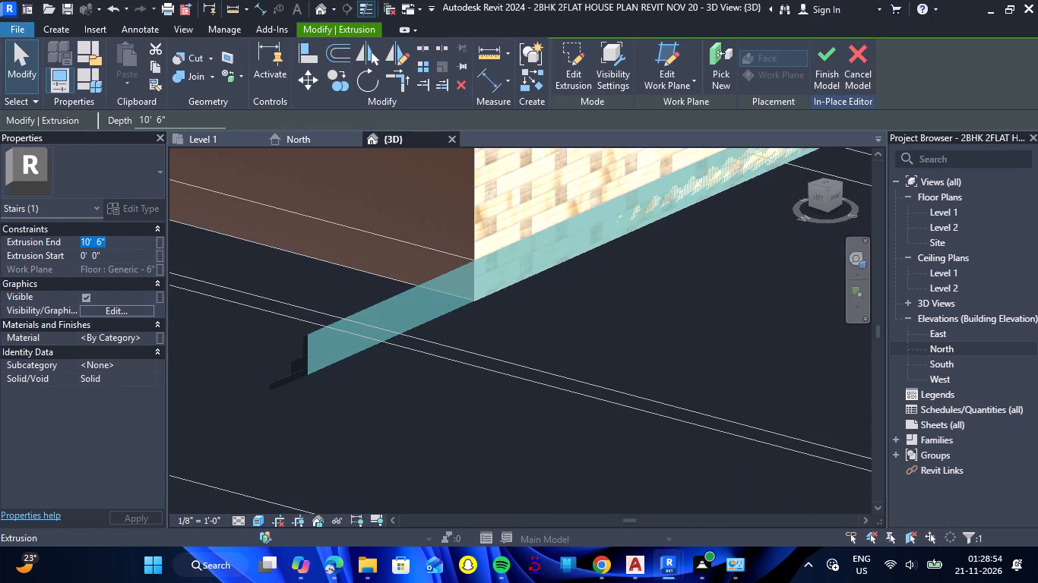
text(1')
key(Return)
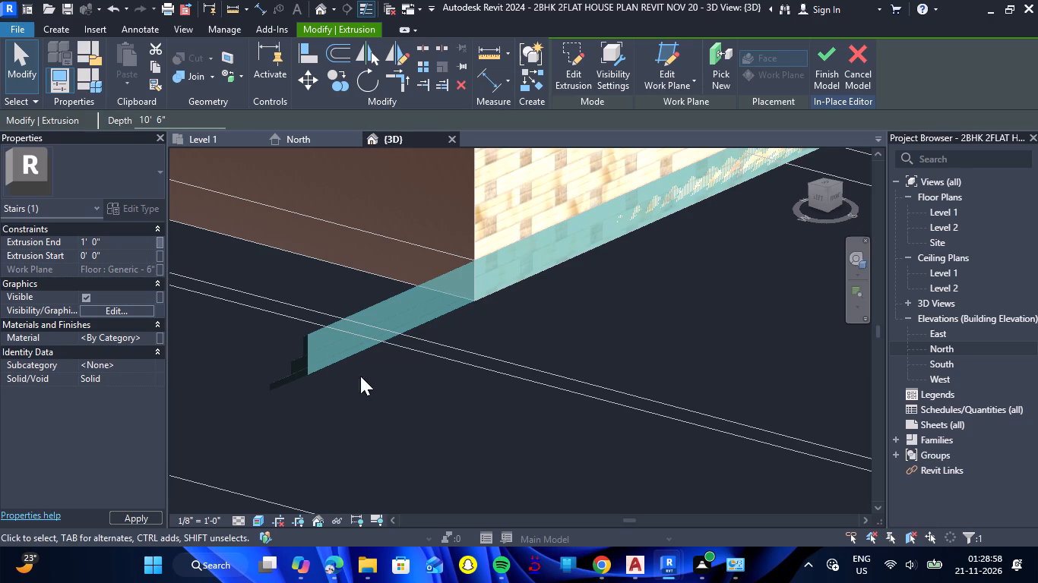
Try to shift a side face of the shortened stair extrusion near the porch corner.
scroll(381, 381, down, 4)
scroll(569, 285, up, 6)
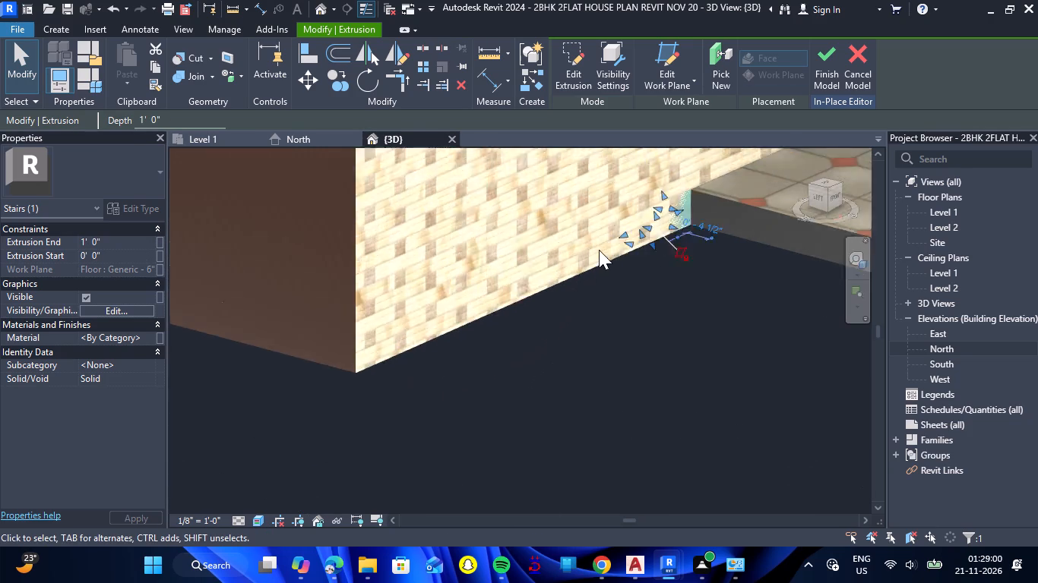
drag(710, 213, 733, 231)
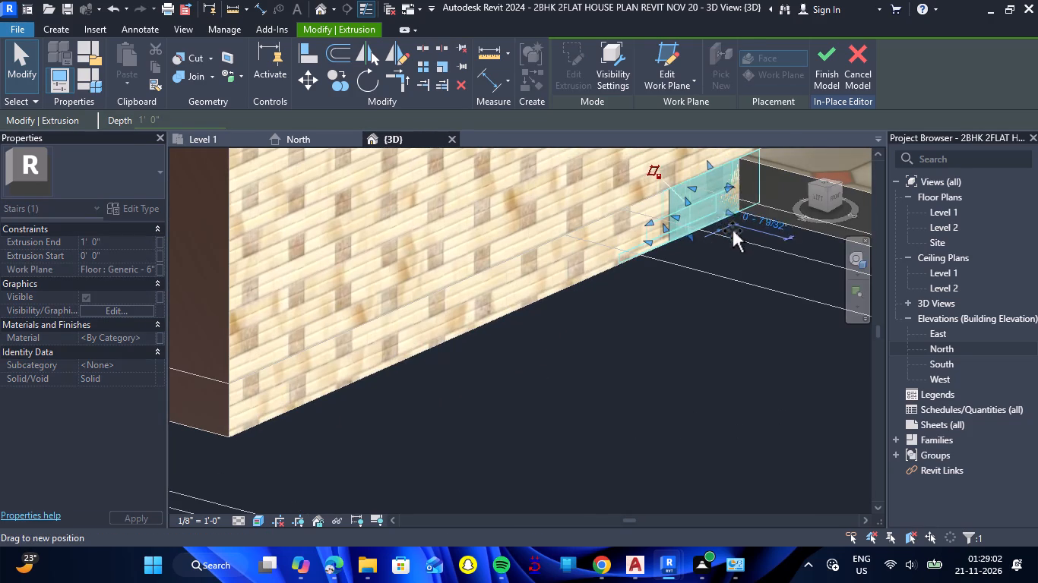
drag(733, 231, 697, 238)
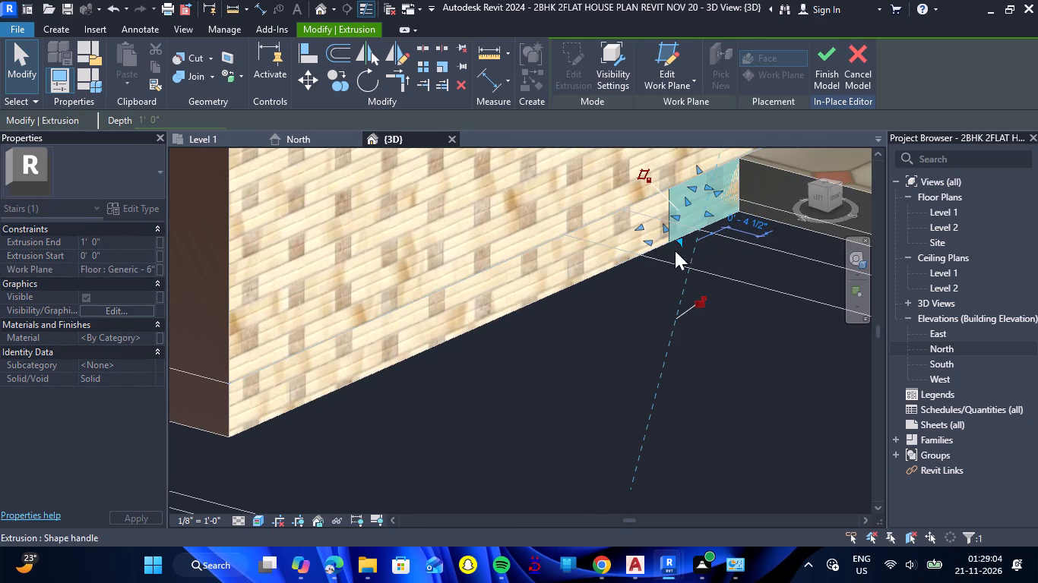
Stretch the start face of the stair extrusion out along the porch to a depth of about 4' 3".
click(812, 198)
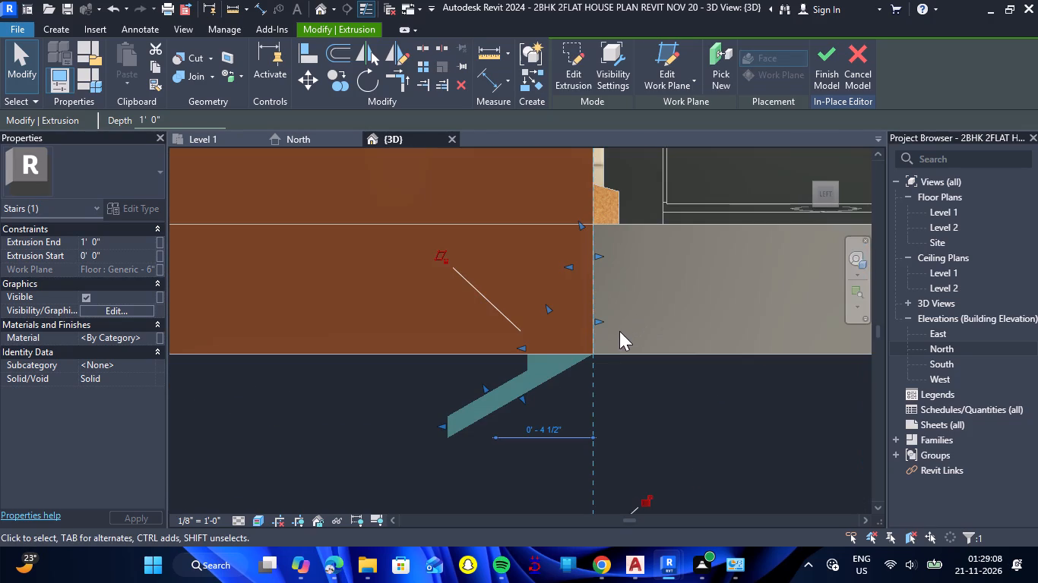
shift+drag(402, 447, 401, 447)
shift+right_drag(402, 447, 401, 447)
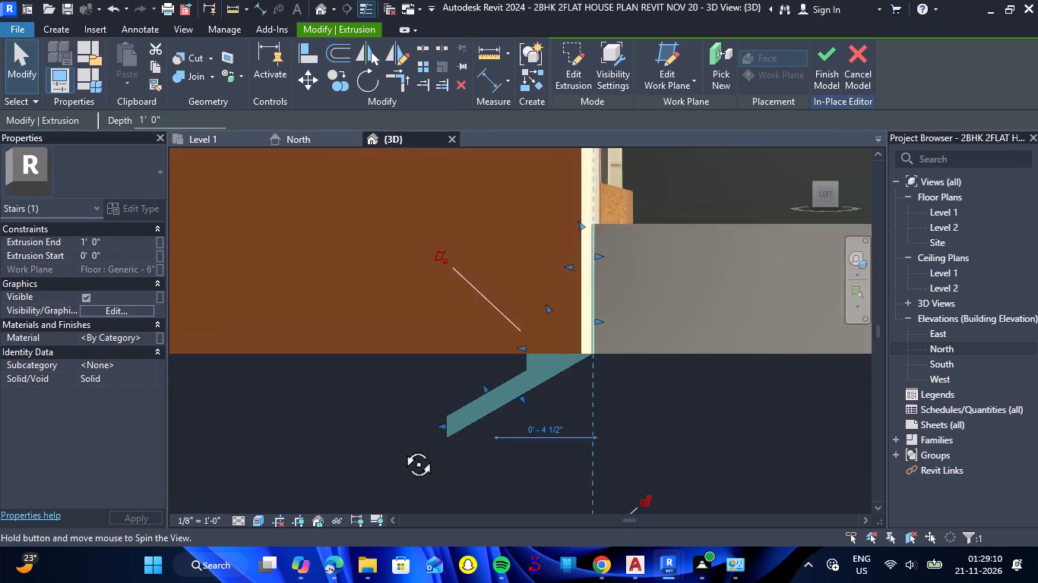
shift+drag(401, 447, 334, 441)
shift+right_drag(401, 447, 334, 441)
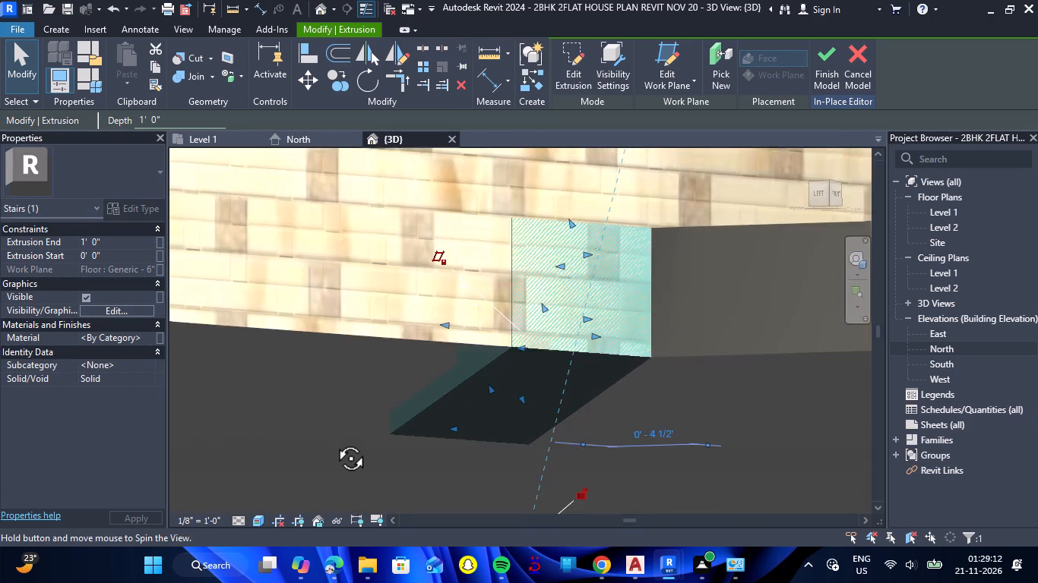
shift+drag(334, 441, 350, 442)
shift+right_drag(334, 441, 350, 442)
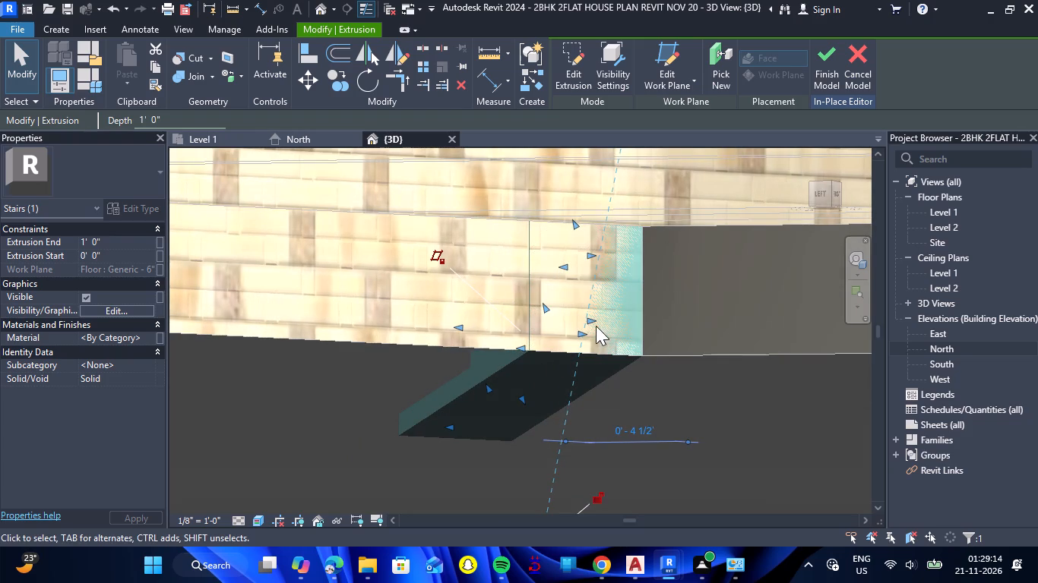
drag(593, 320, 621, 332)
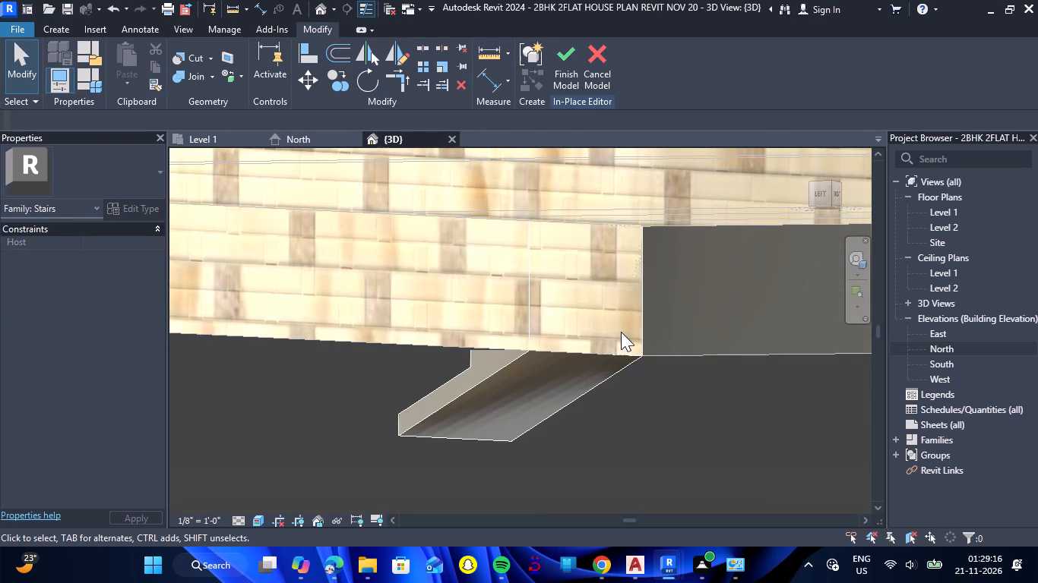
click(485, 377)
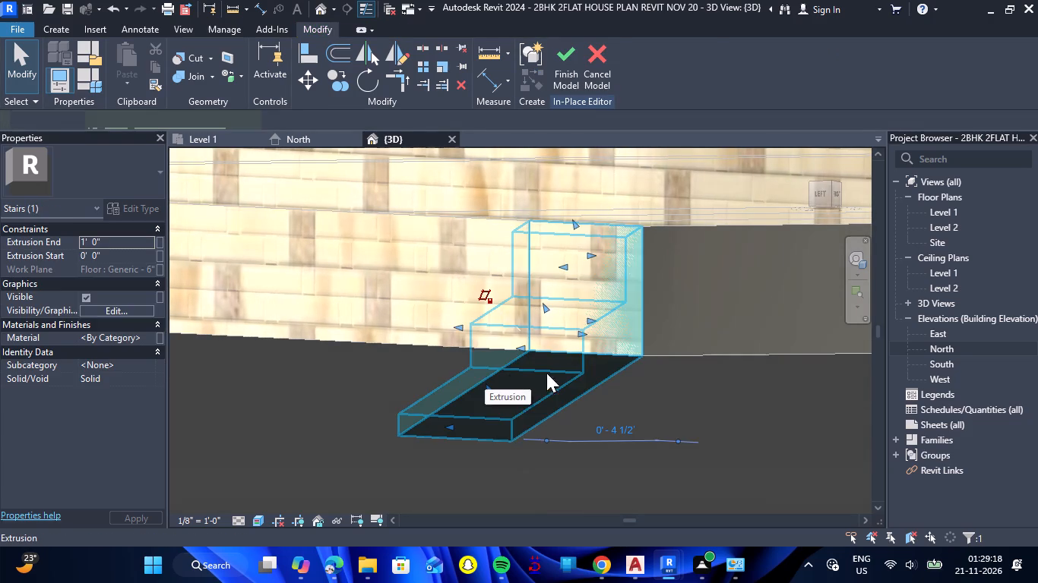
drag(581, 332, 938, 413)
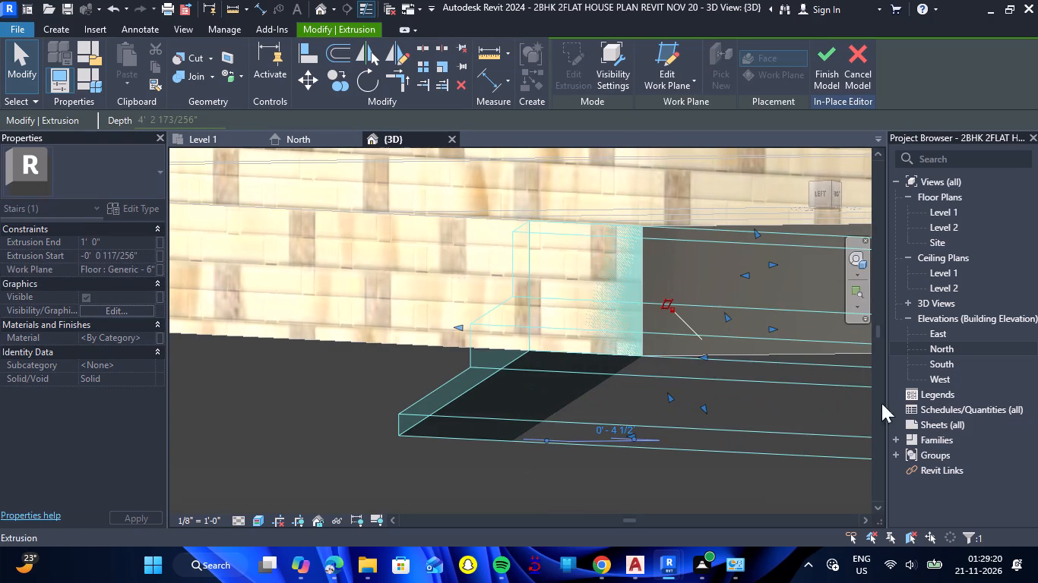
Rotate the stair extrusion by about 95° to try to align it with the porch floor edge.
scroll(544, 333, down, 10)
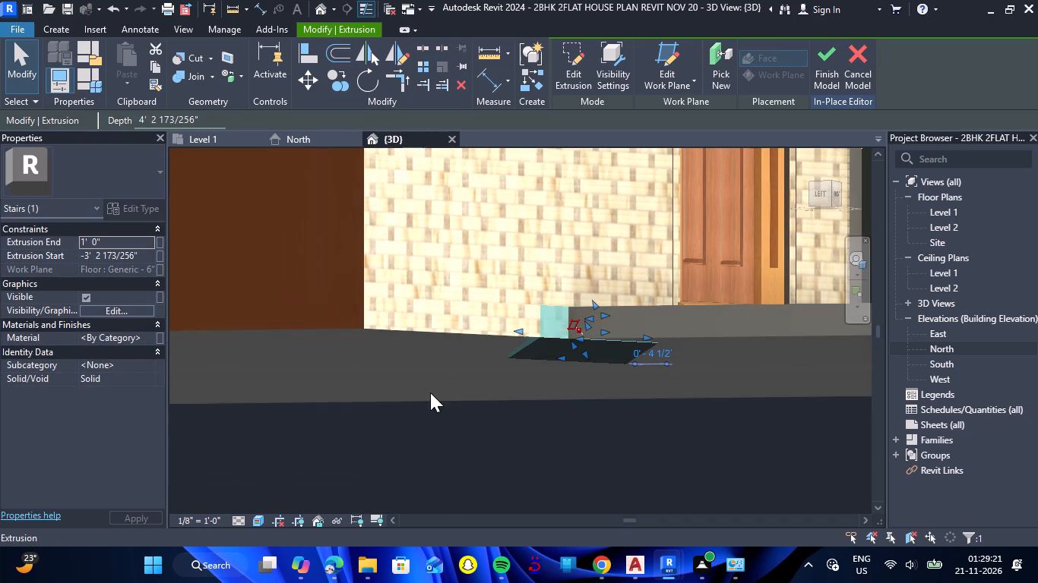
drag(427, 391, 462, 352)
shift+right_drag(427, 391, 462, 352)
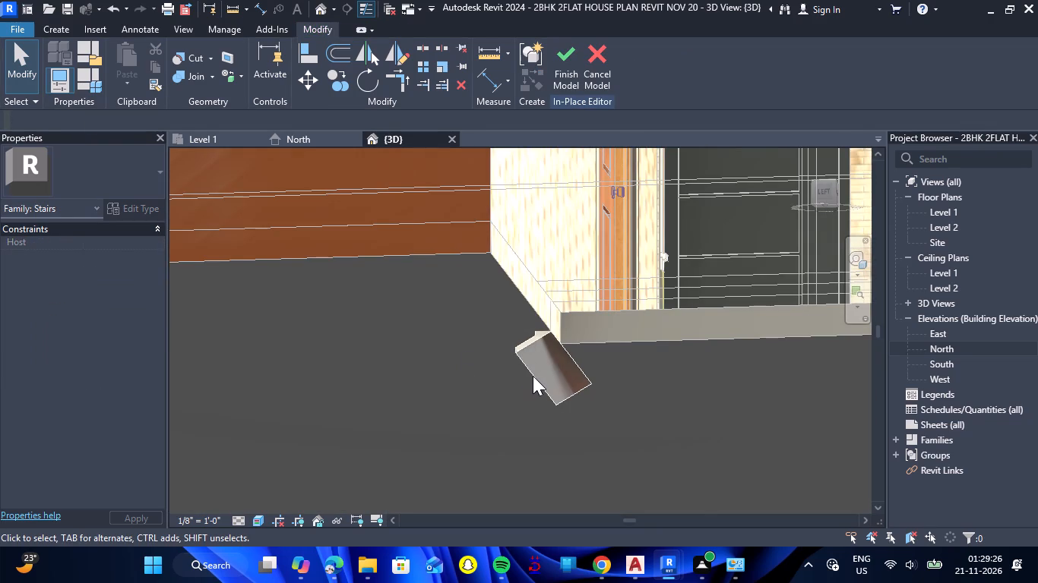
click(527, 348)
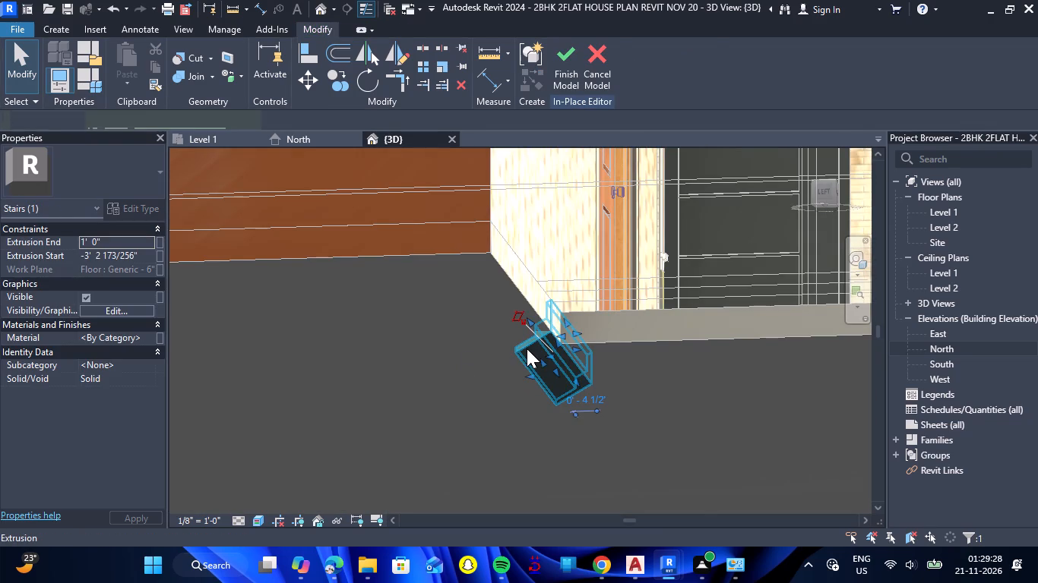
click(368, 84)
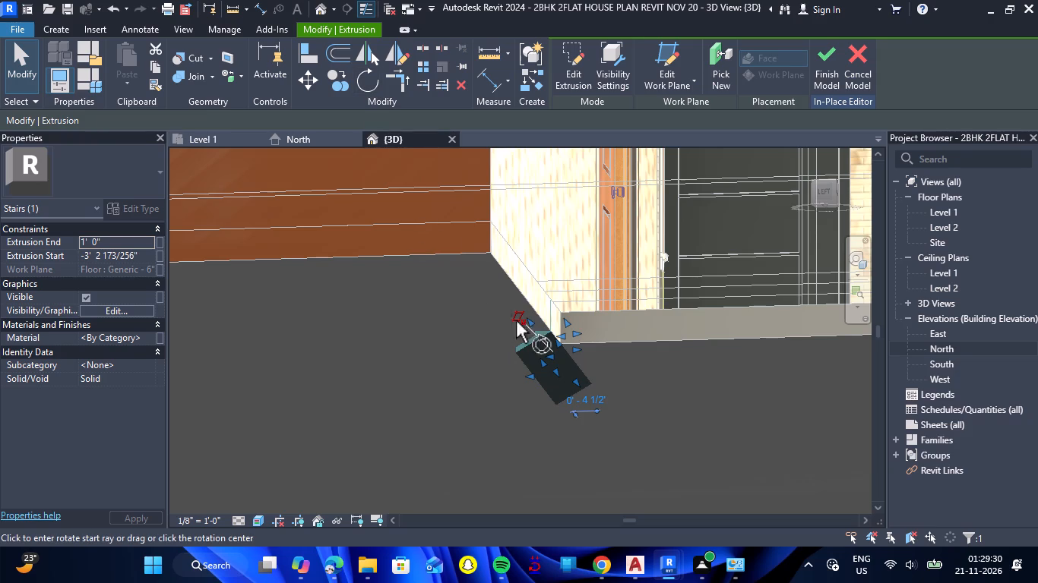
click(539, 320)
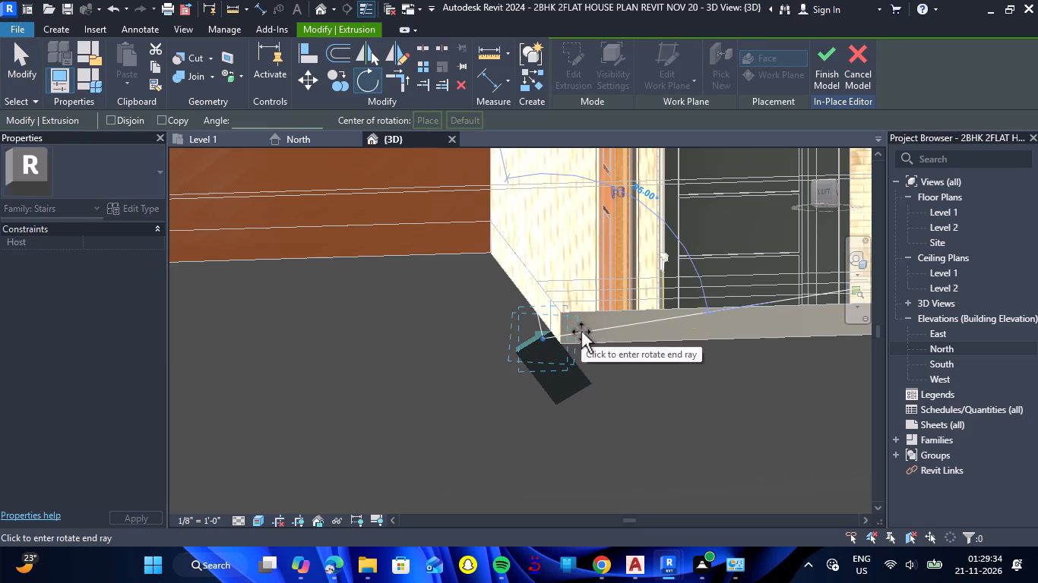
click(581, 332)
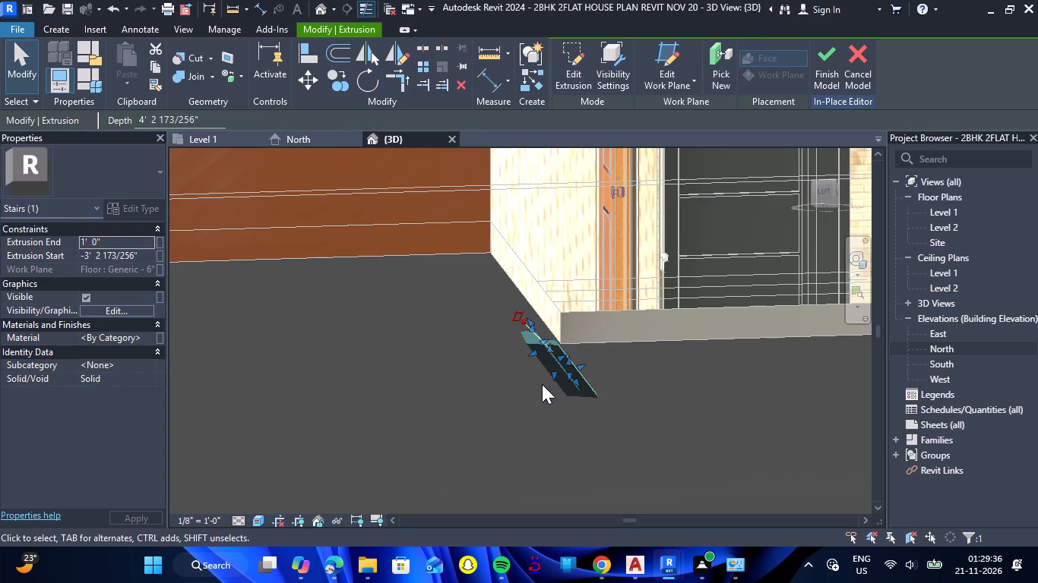
Quit the in-place stairs model and discard its changes.
click(144, 256)
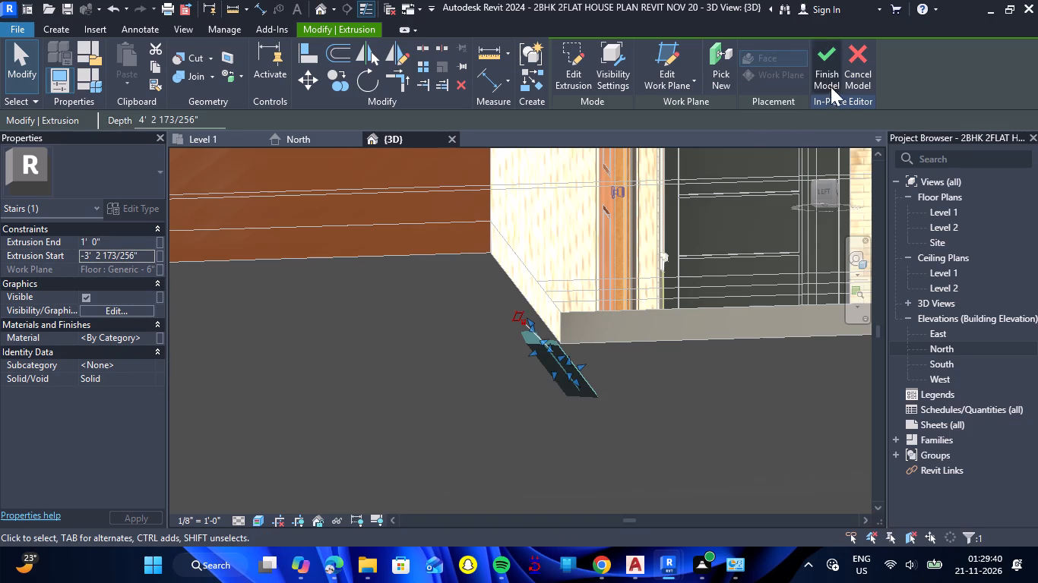
click(863, 70)
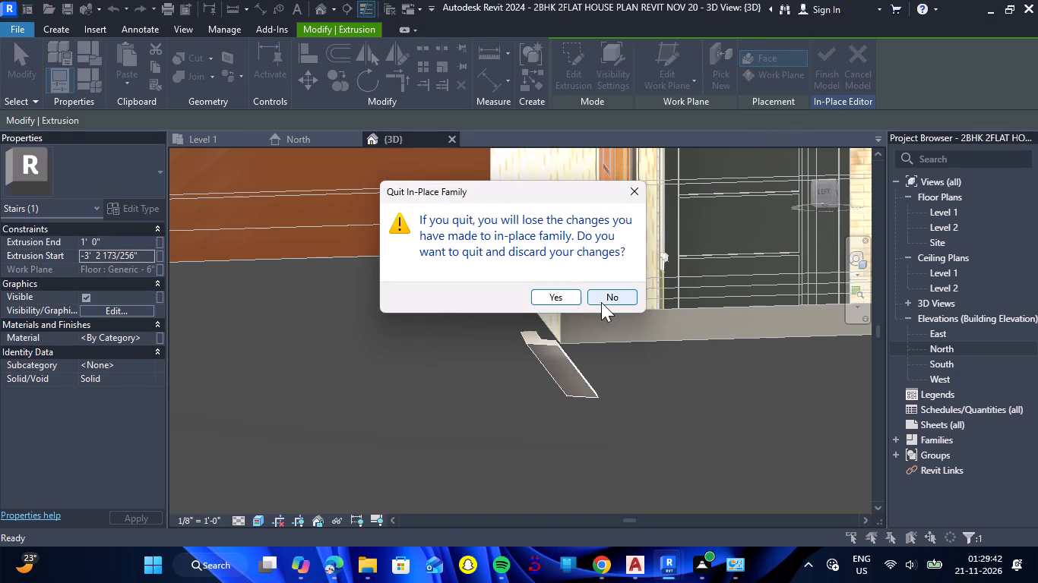
click(578, 302)
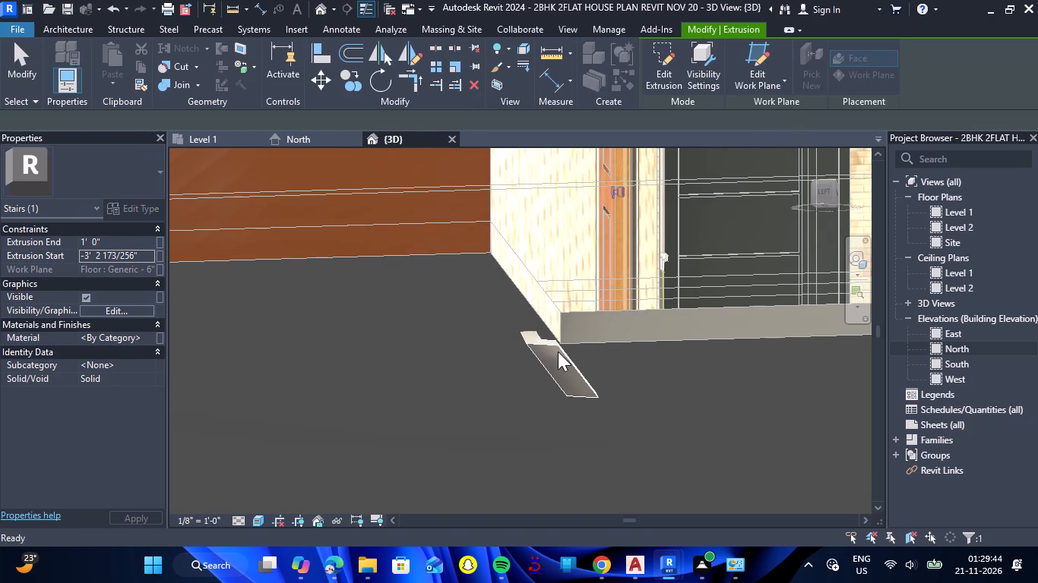
Examine the house exterior from the side round to the front, focusing on the porches and entrance doors.
scroll(458, 350, down, 20)
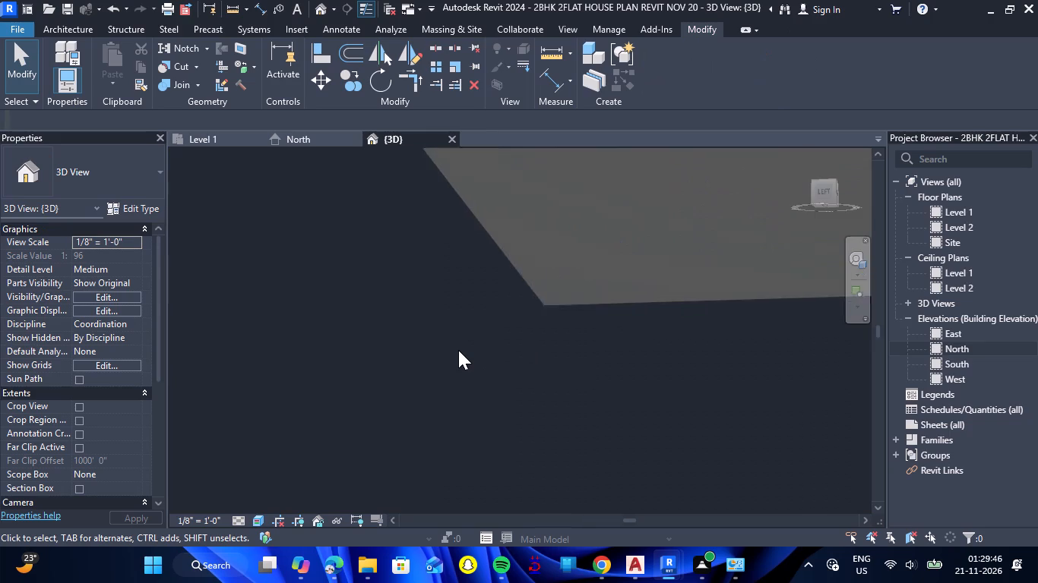
scroll(458, 350, down, 11)
scroll(575, 314, up, 8)
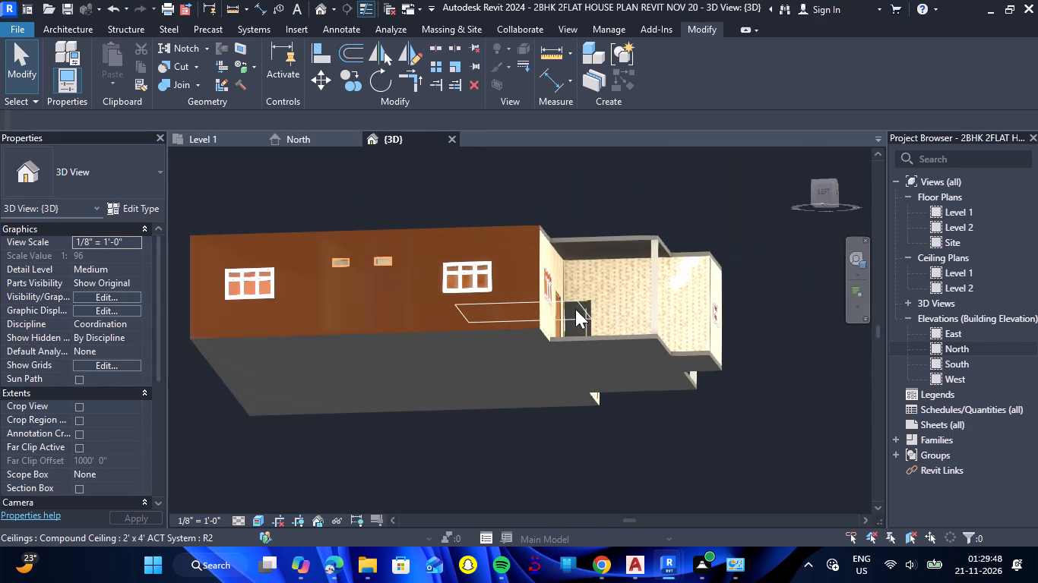
scroll(575, 309, up, 3)
scroll(500, 343, down, 5)
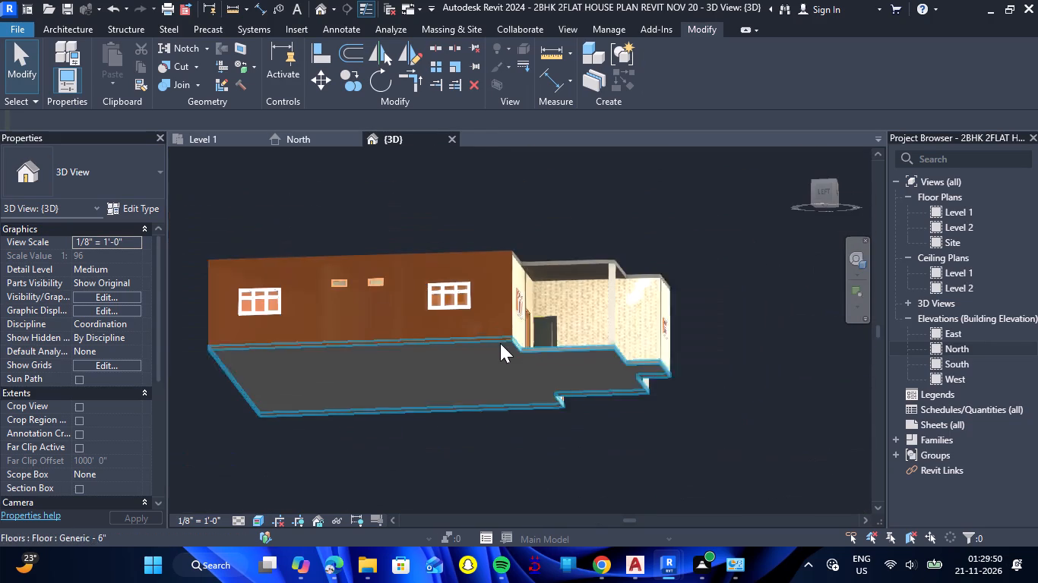
drag(704, 363, 597, 420)
right_drag(704, 363, 597, 420)
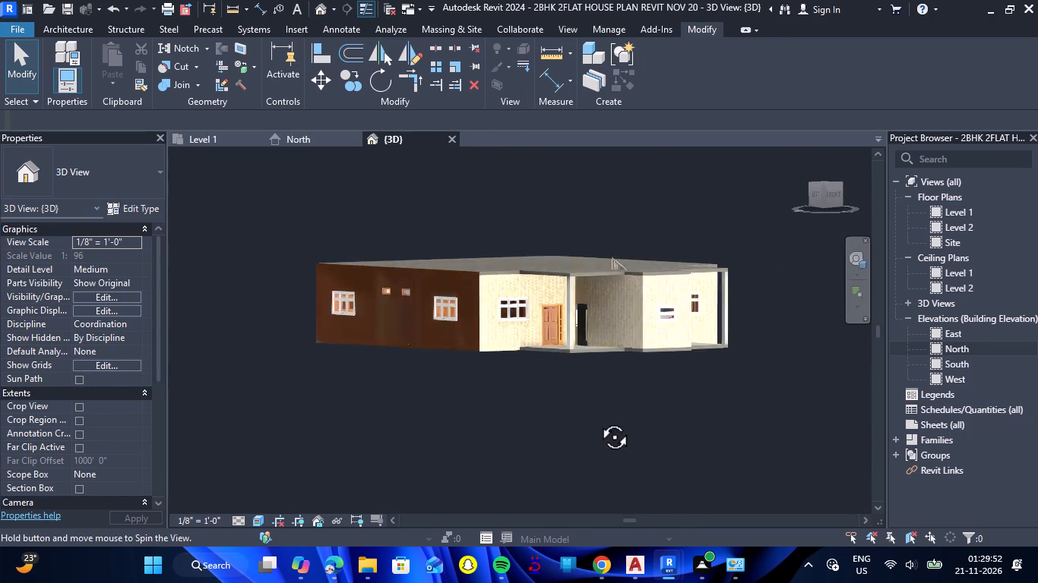
right_drag(597, 420, 542, 427)
drag(597, 420, 542, 427)
scroll(517, 351, up, 3)
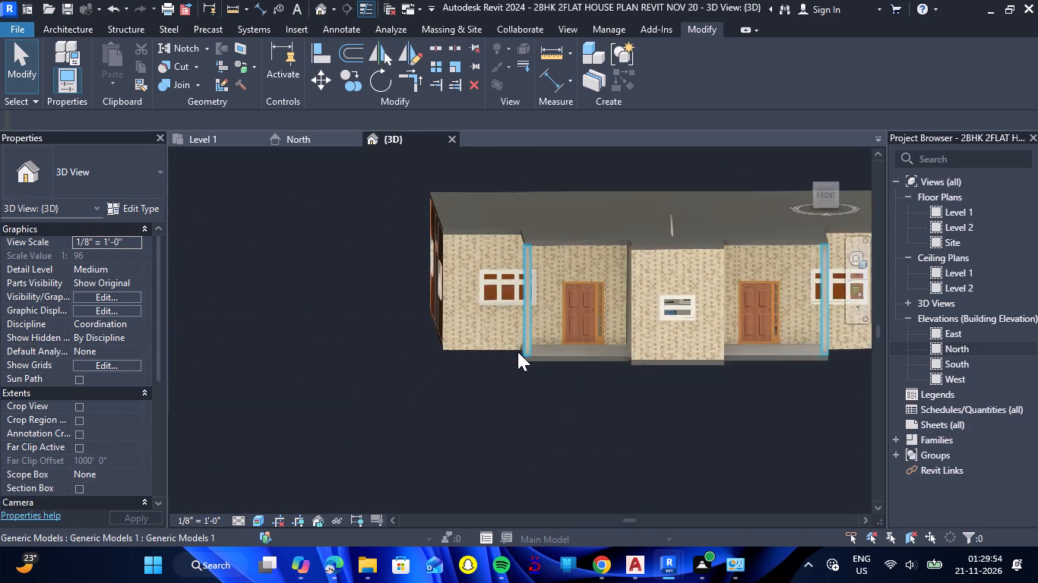
scroll(517, 351, up, 1)
Examine the plot boundary around the house on the Level 1 floor plan, from the rear corner to the footpath side.
click(208, 137)
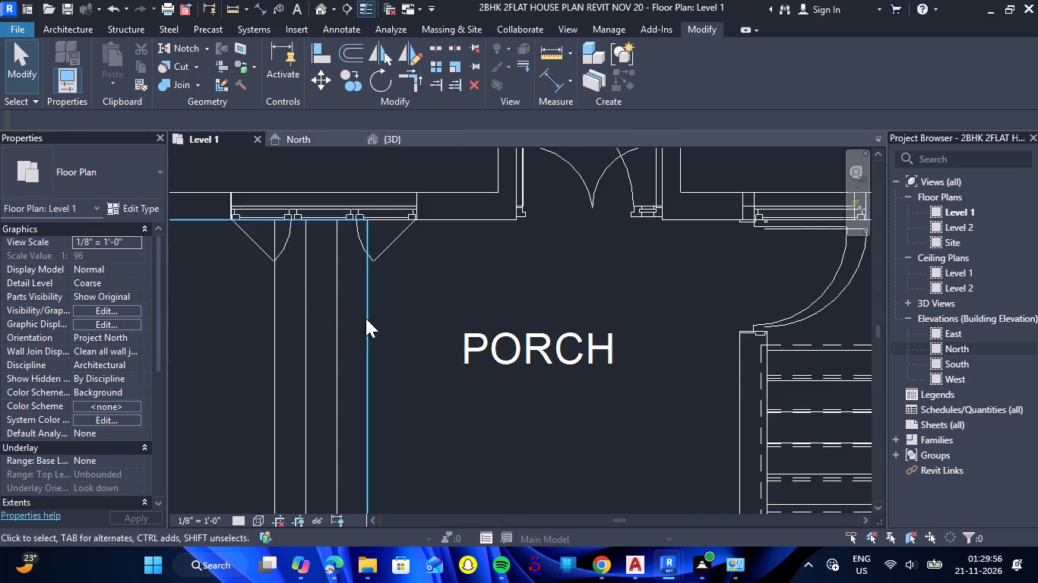
scroll(375, 310, down, 16)
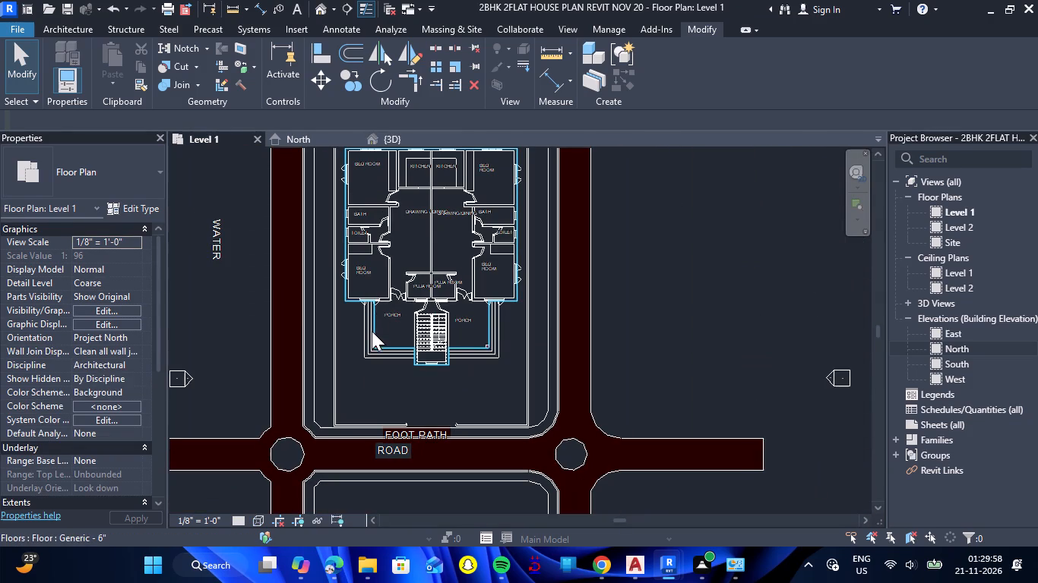
scroll(372, 332, down, 3)
scroll(351, 203, up, 2)
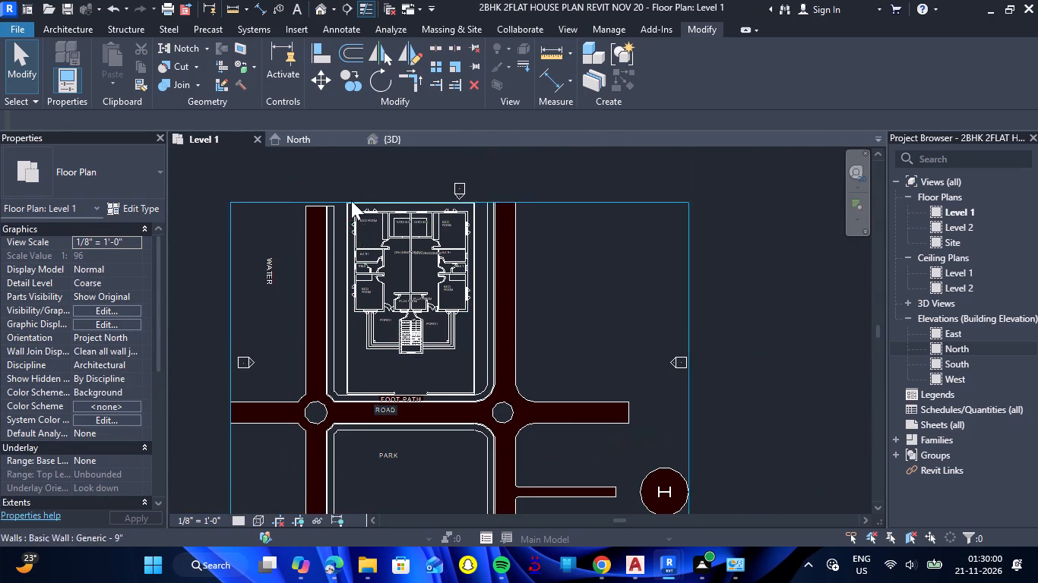
scroll(351, 200, up, 10)
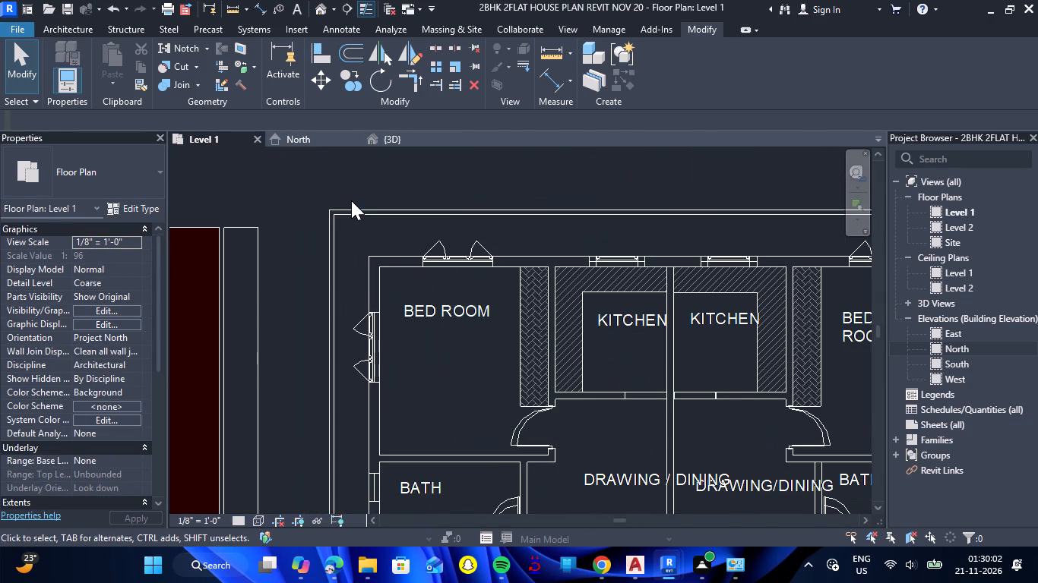
scroll(351, 200, down, 12)
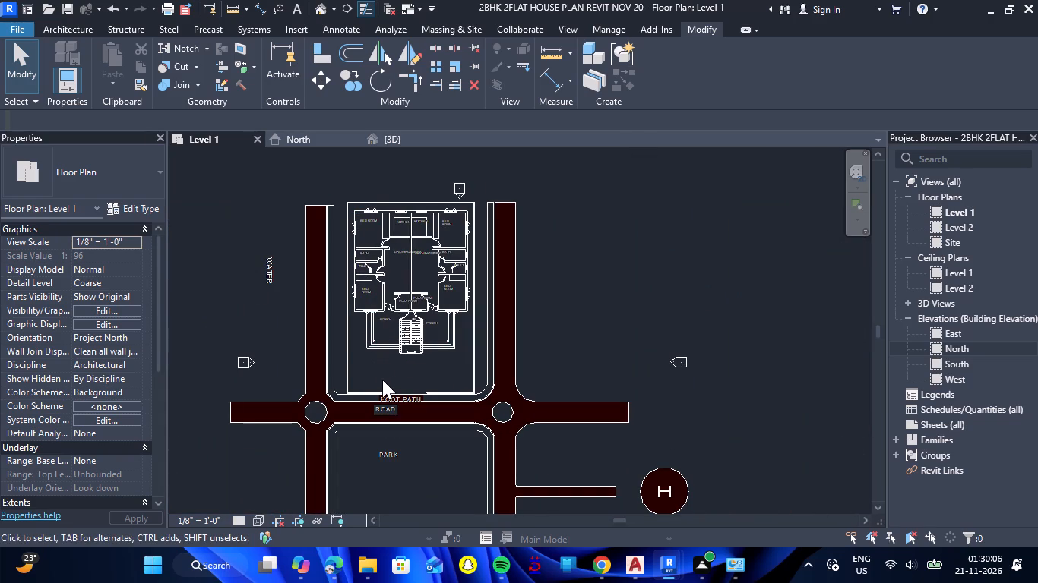
scroll(382, 380, up, 8)
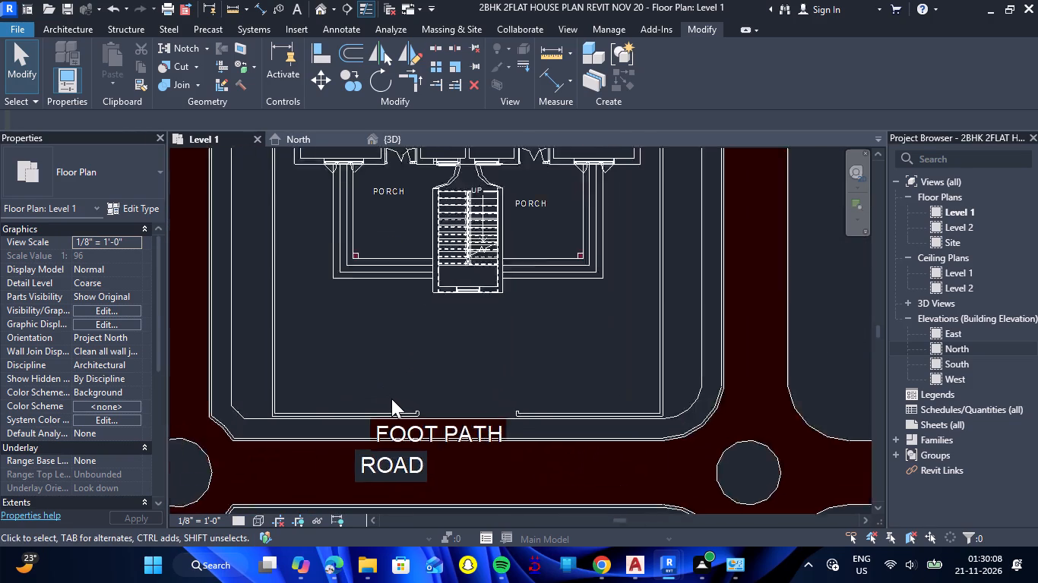
scroll(391, 399, up, 2)
scroll(391, 399, down, 7)
scroll(362, 308, down, 3)
scroll(344, 176, up, 2)
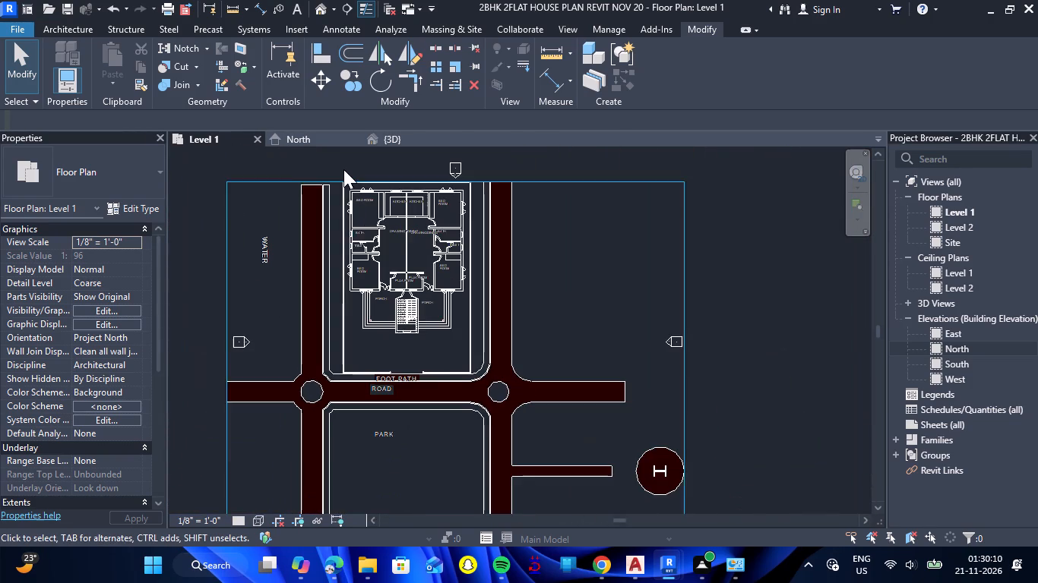
scroll(343, 169, up, 9)
Start a wall and duplicate the Generic - 6" wall type as Generic - 4".
click(78, 33)
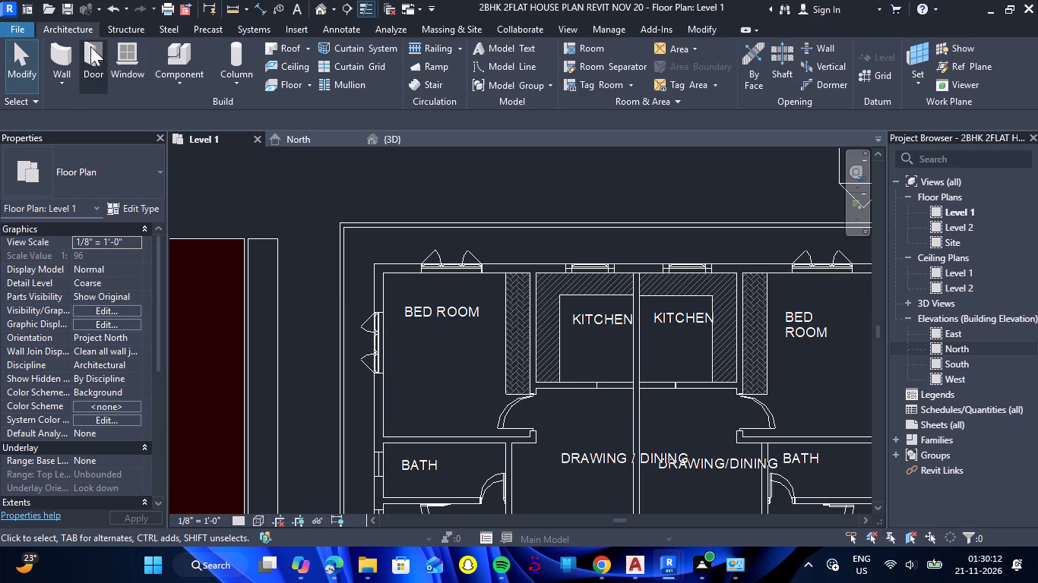
click(75, 55)
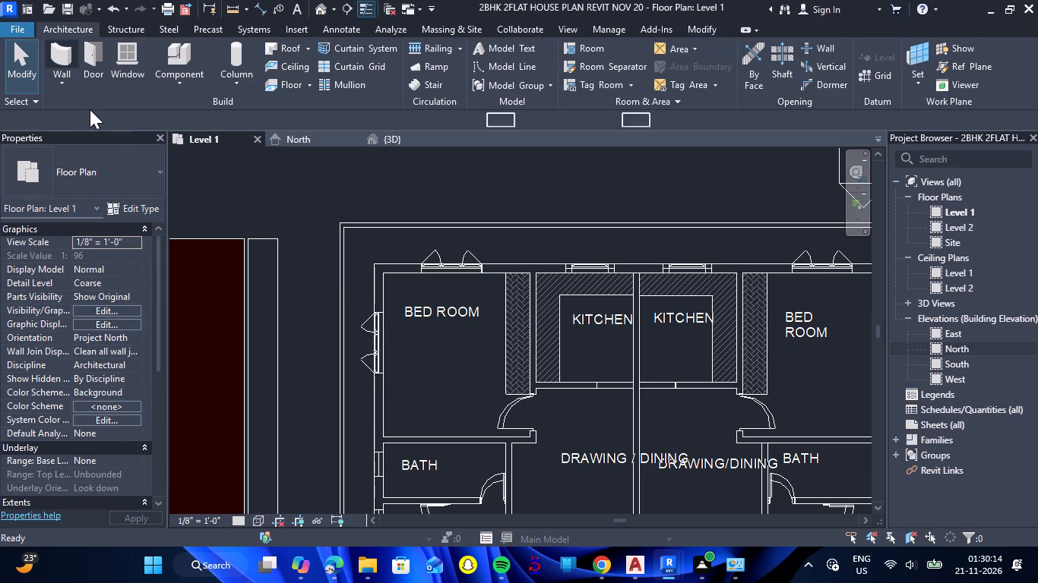
scroll(126, 180, up, 1)
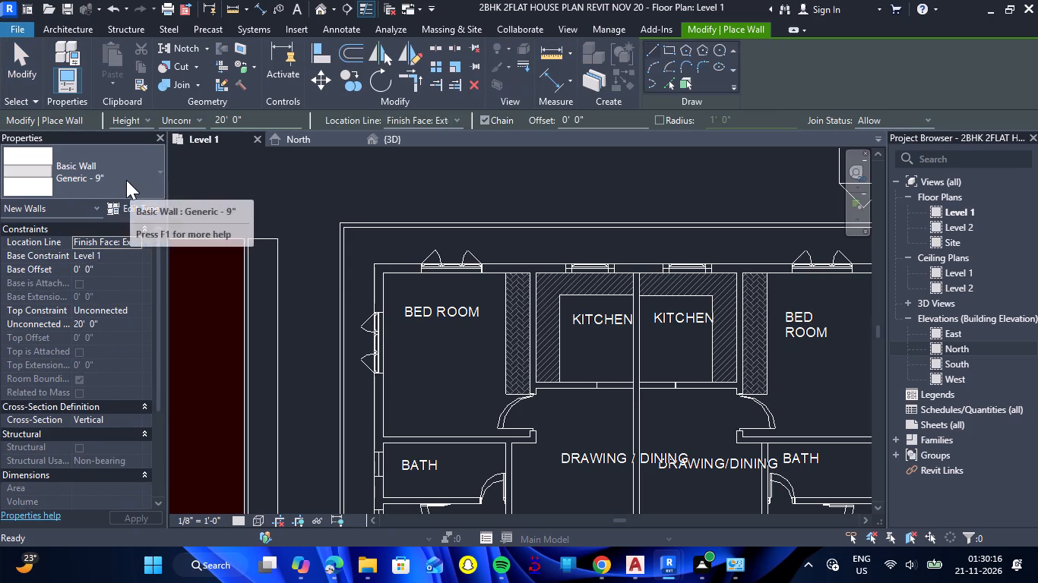
click(126, 180)
scroll(109, 253, up, 3)
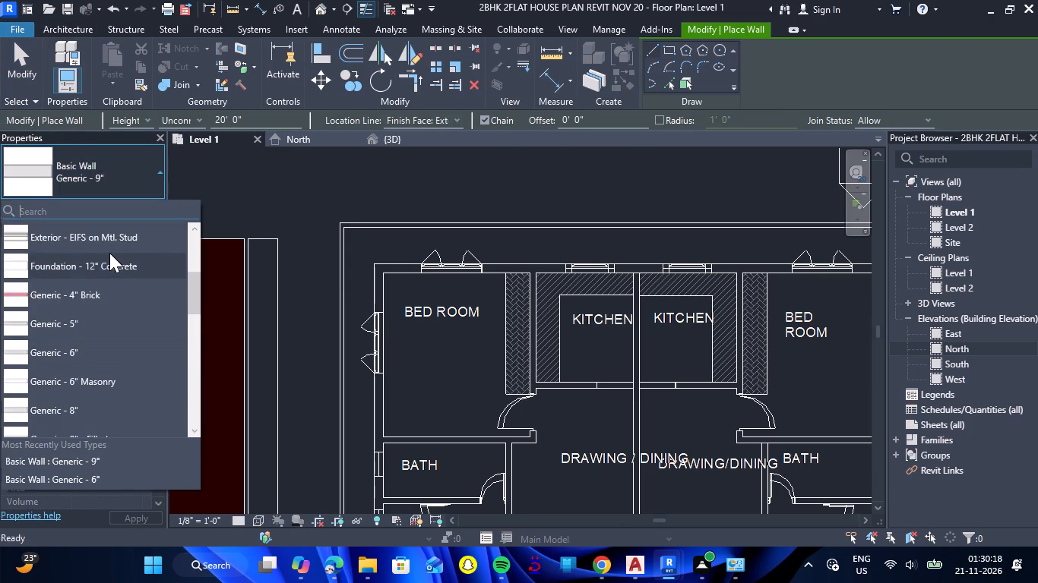
click(93, 346)
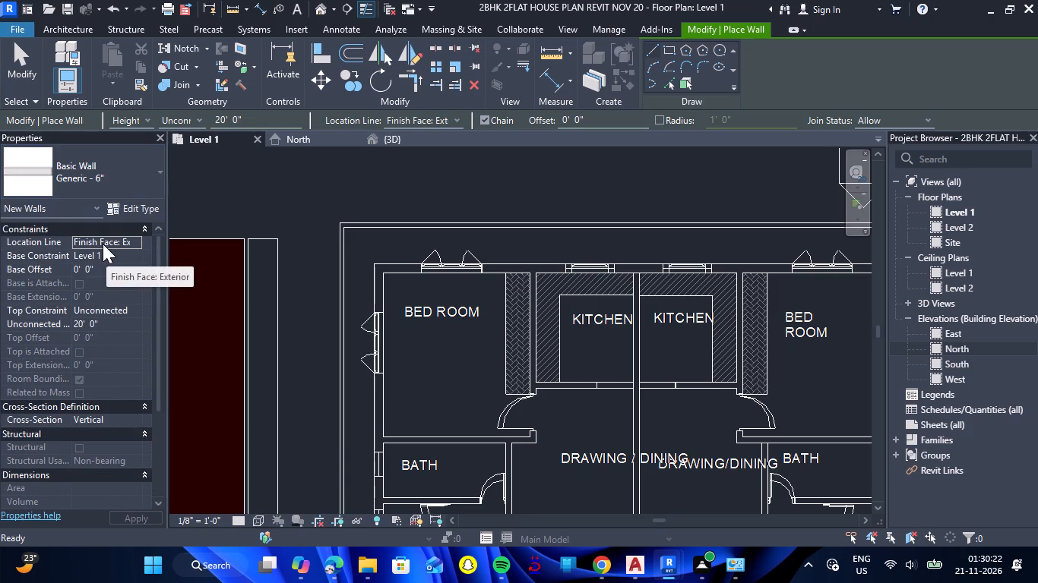
click(123, 214)
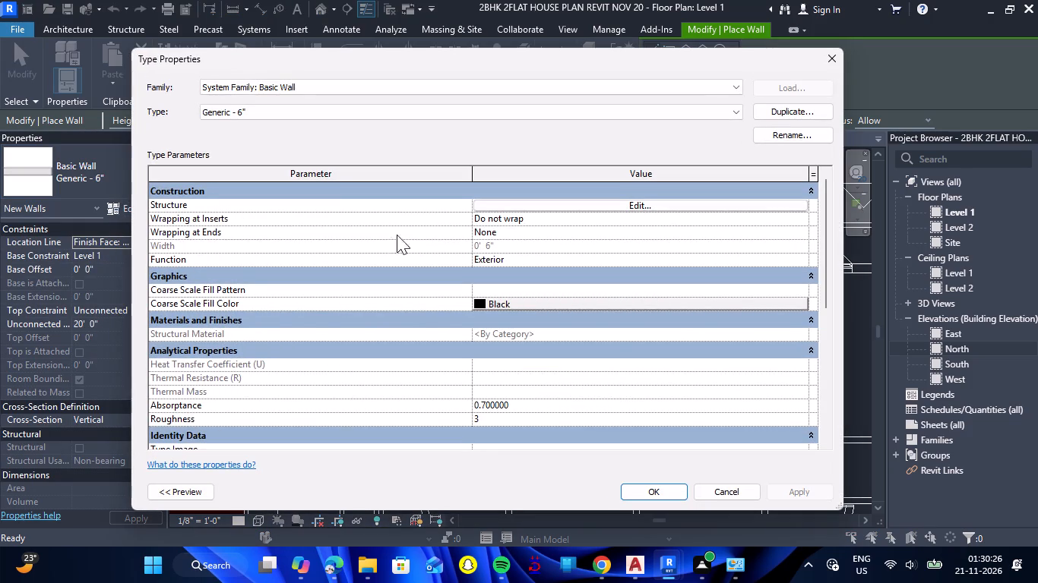
click(767, 108)
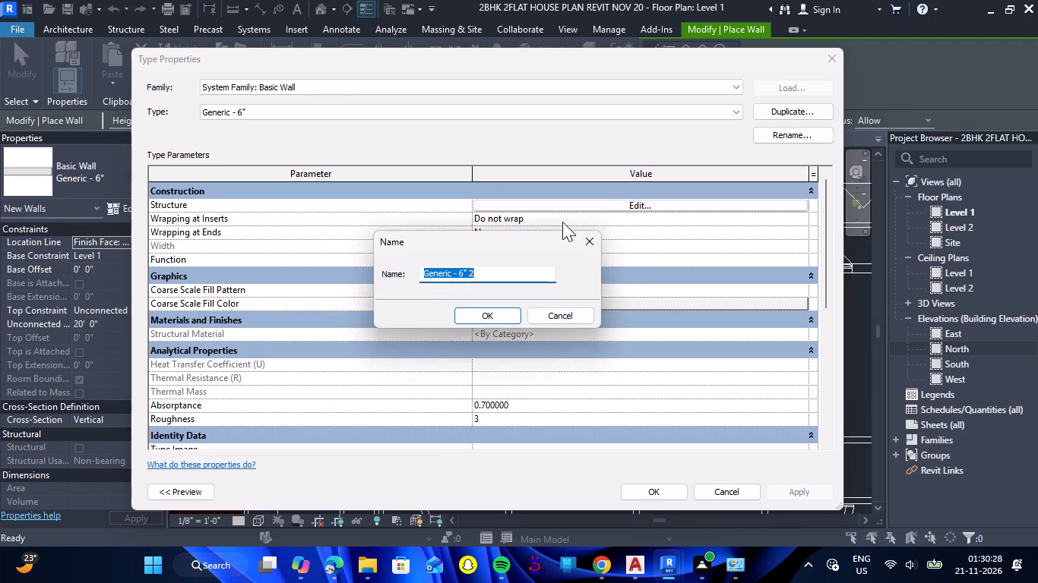
click(521, 275)
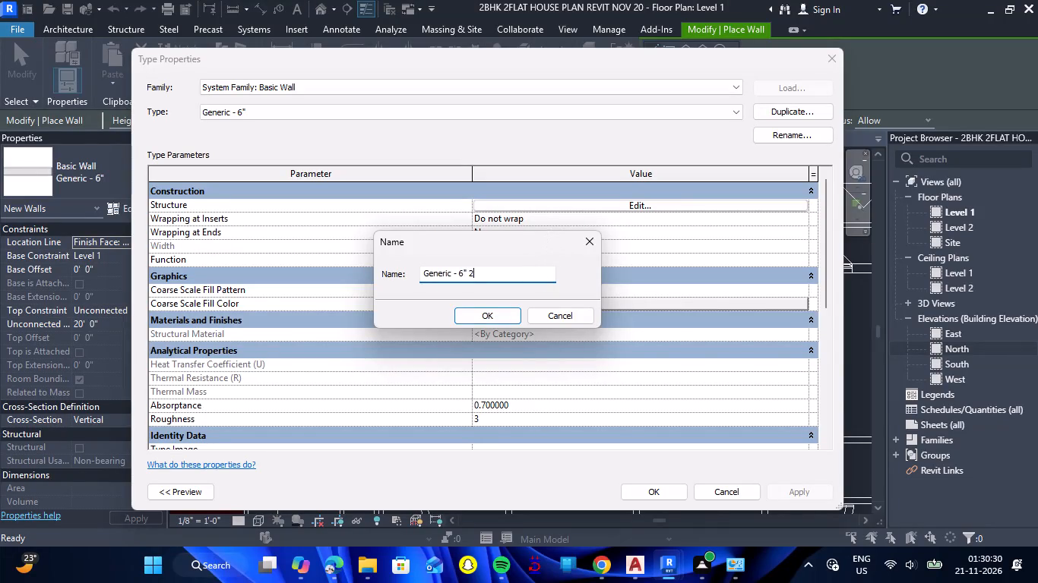
key(BackSpace)
key(BackSpace)
key(BackSpace)
key(BackSpace)
key(4)
key(shift+quotedbl)
key(Return)
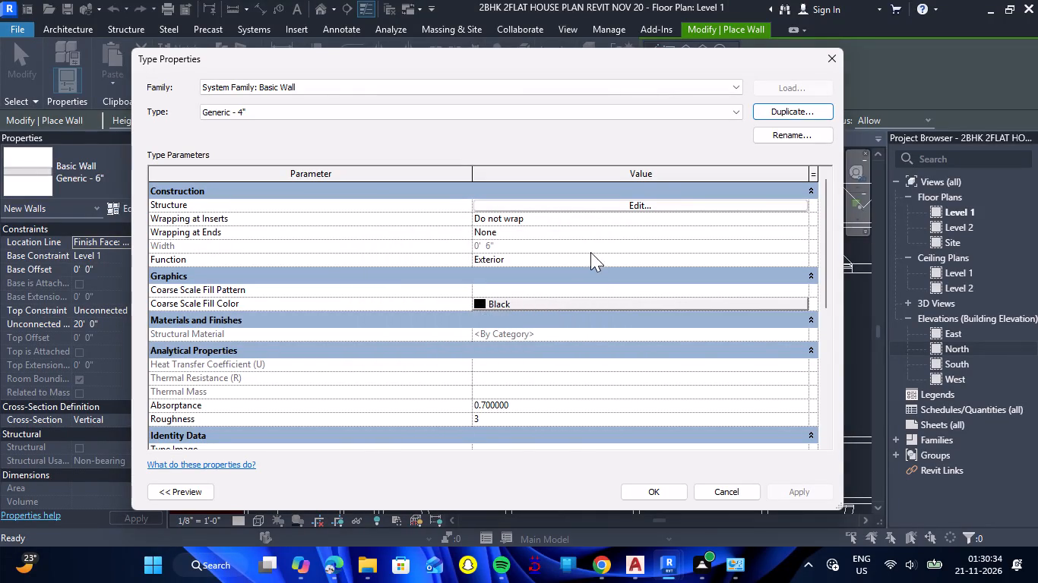
Set the structure layer thickness of the Generic - 4" wall type to 4".
click(631, 207)
click(498, 199)
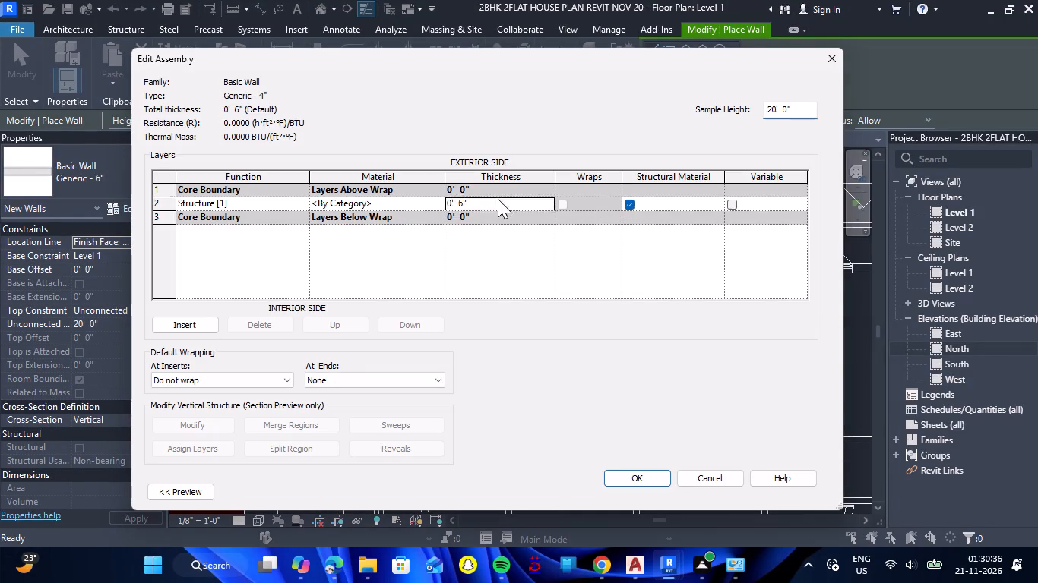
key(4)
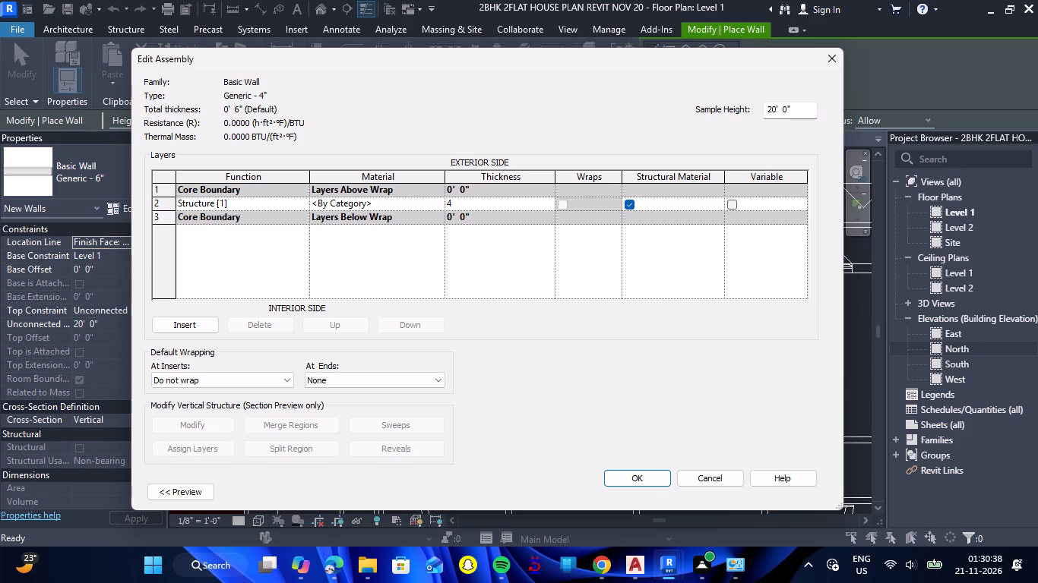
key(shift+quotedbl)
key(Return)
click(649, 474)
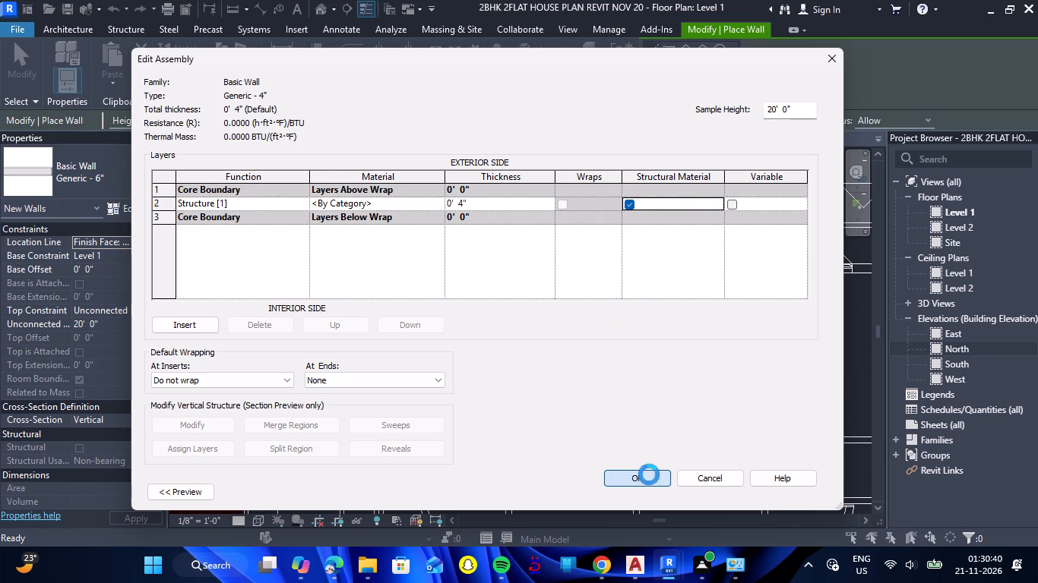
click(651, 492)
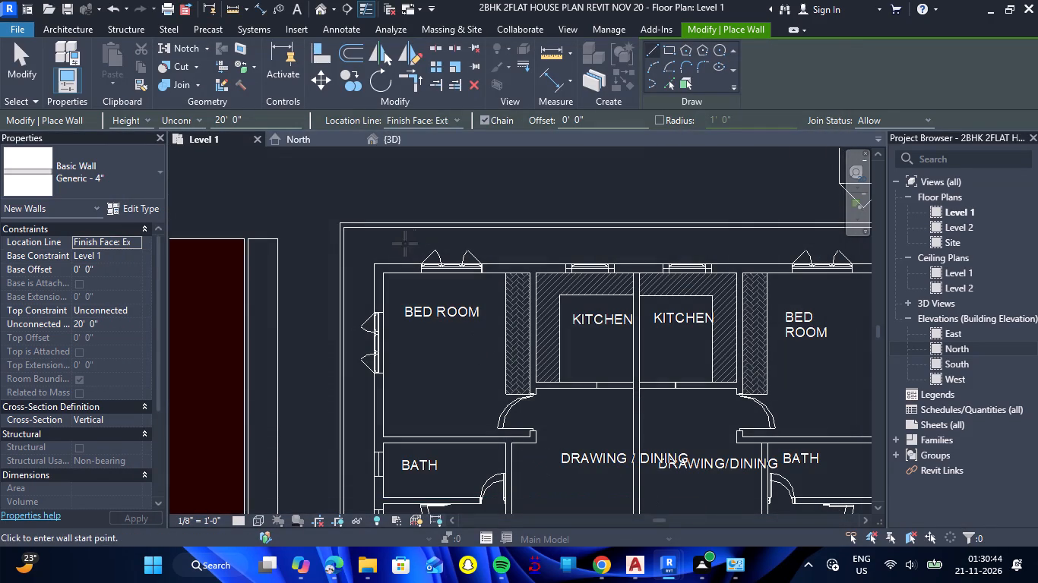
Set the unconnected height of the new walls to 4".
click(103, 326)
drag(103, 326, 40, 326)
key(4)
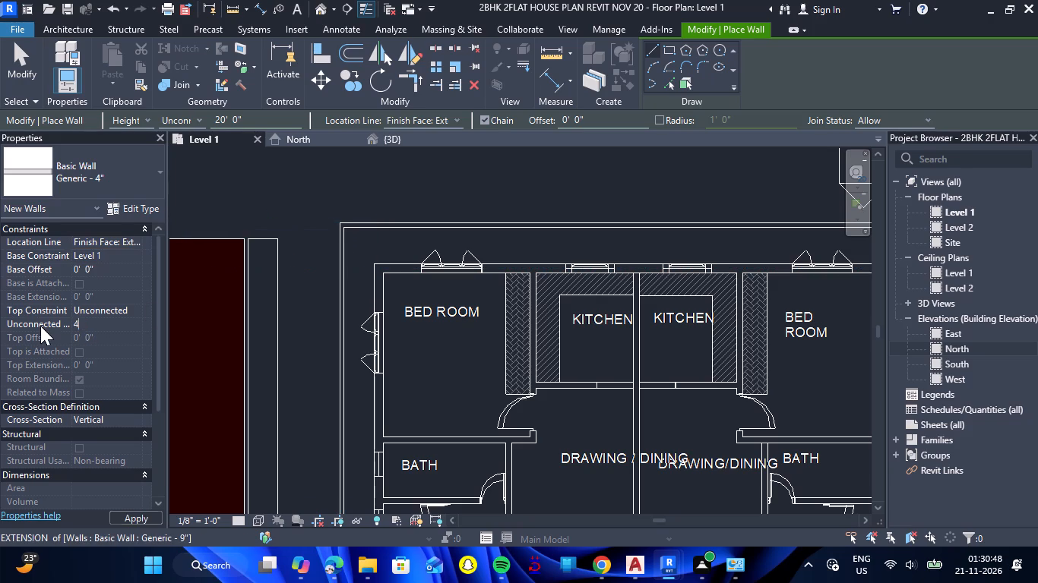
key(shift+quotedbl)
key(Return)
Set the unconnected height of the new walls to 4'.
click(100, 325)
key(BackSpace)
key(BackSpace)
key(BackSpace)
key(BackSpace)
key(BackSpace)
key(BackSpace)
key(BackSpace)
key(BackSpace)
key(BackSpace)
key(BackSpace)
key(BackSpace)
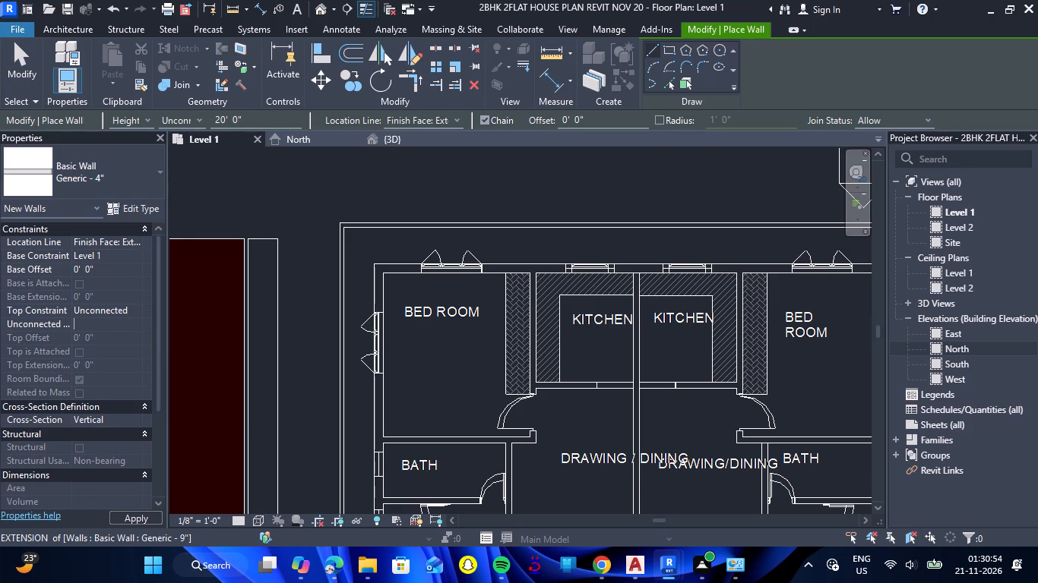
text(4')
key(Return)
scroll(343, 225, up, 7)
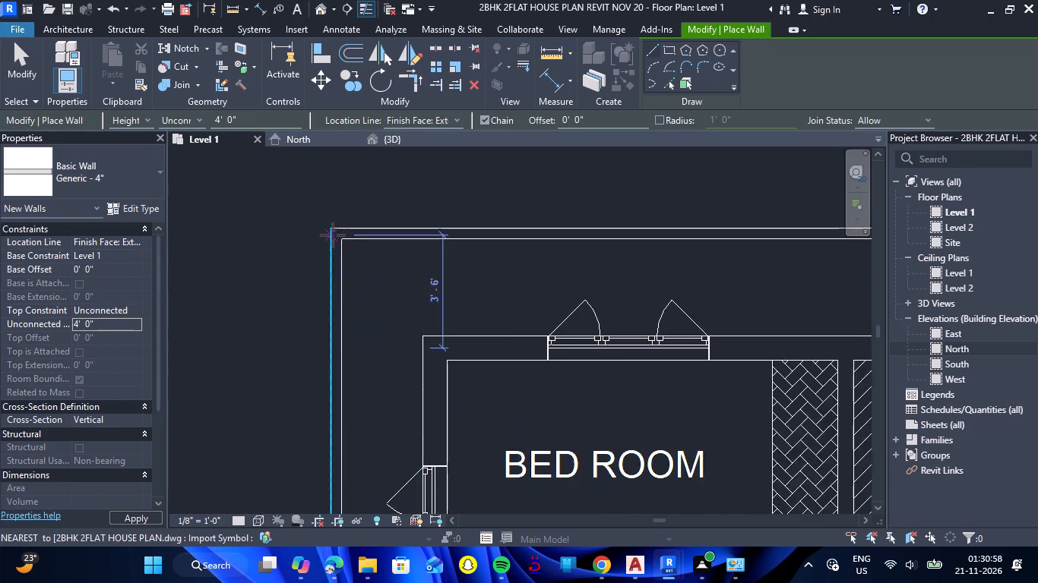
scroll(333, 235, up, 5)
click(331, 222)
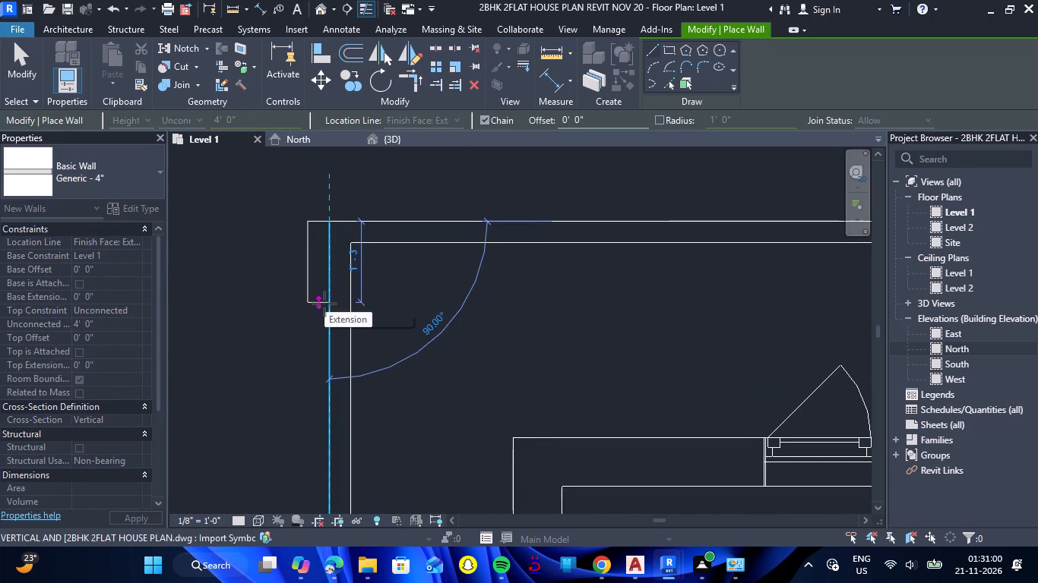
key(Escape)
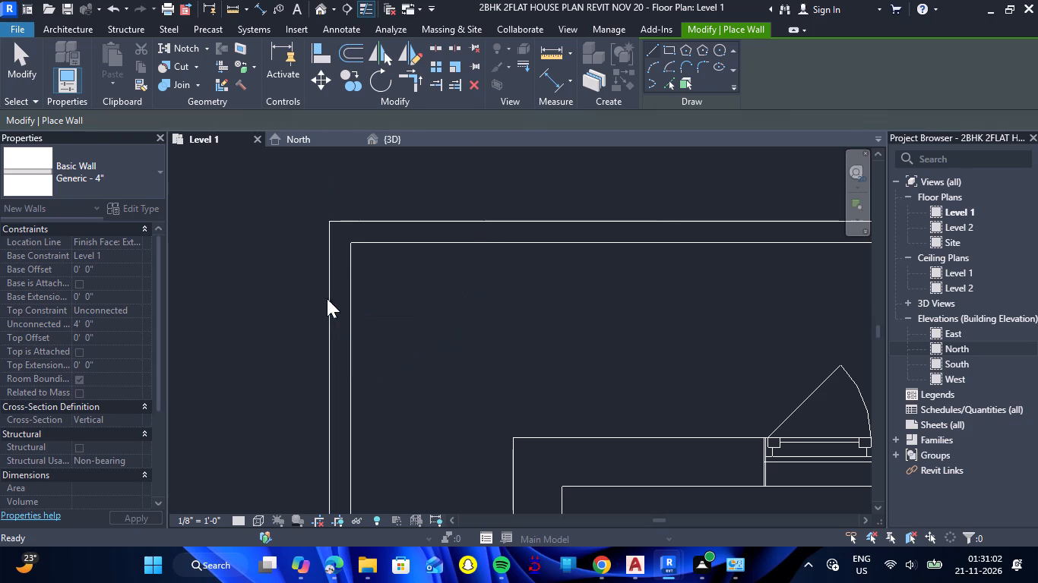
Draw the Generic - 4" boundary wall along the plot's WATER side, from back corner to front corner, with location line Finish Face: Interior.
click(452, 121)
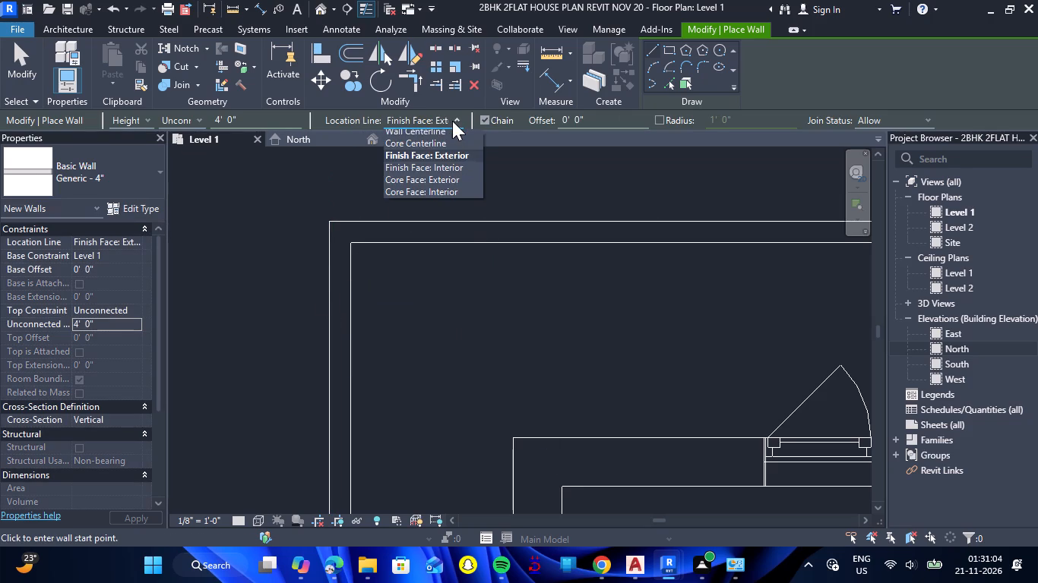
click(450, 168)
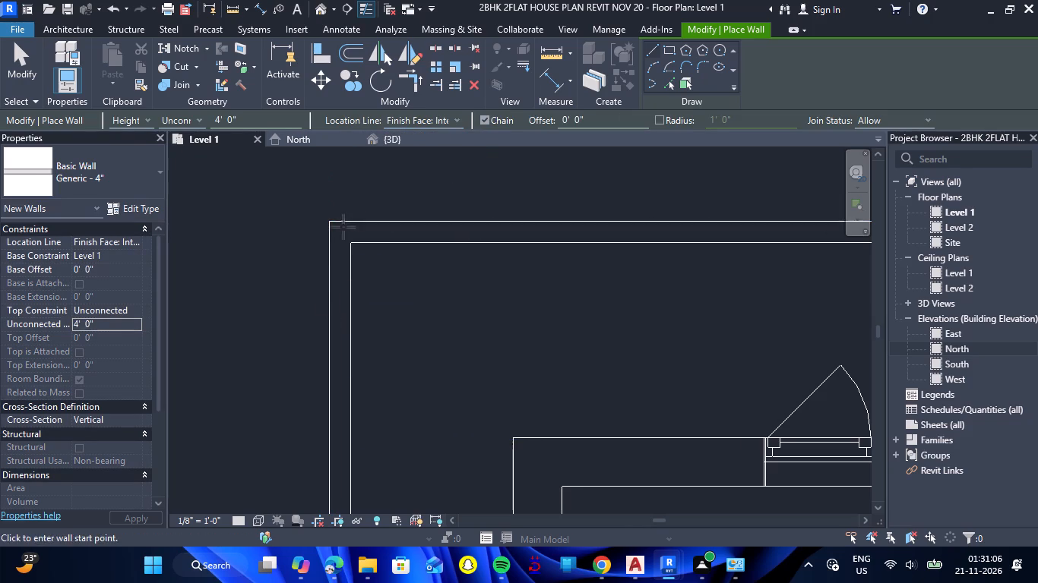
click(329, 222)
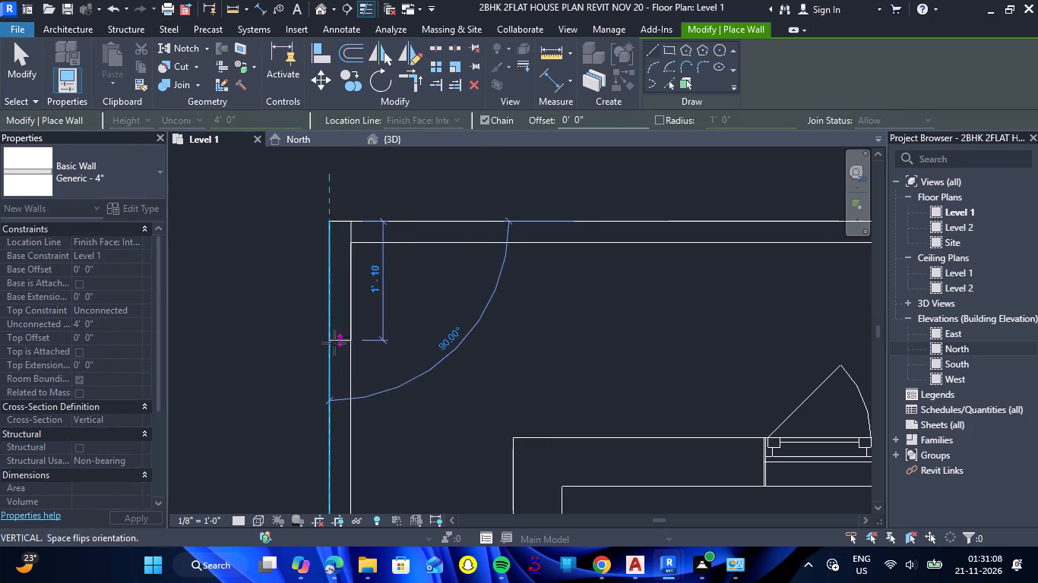
scroll(334, 337, down, 15)
scroll(331, 312, down, 7)
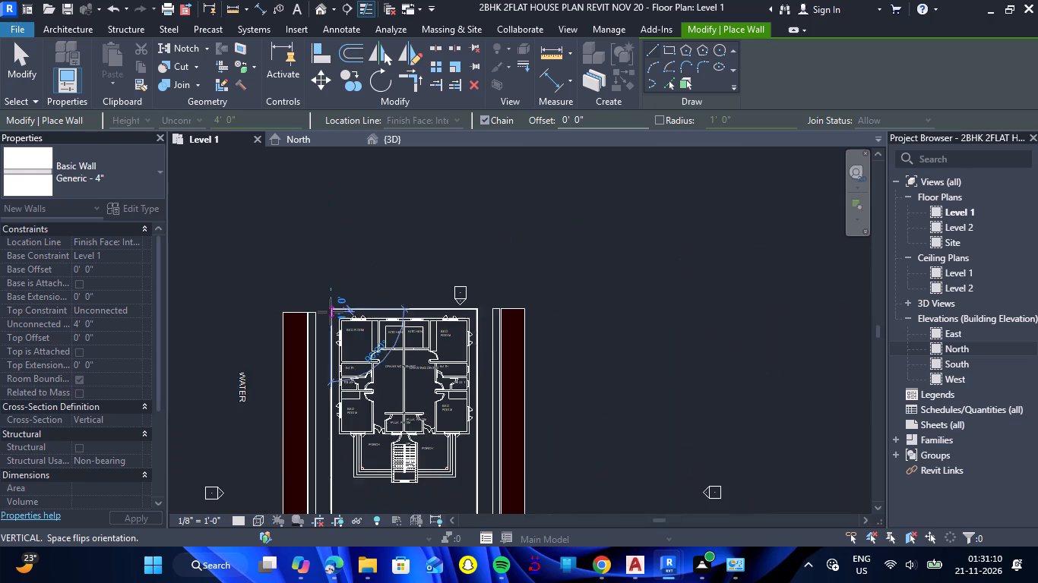
scroll(331, 312, down, 6)
scroll(329, 413, up, 7)
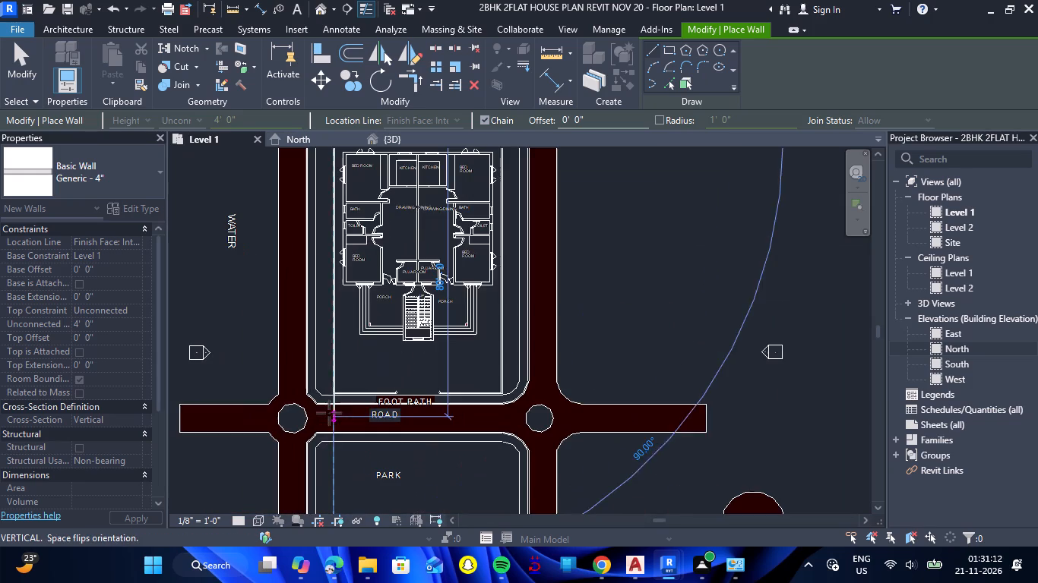
scroll(331, 389, up, 8)
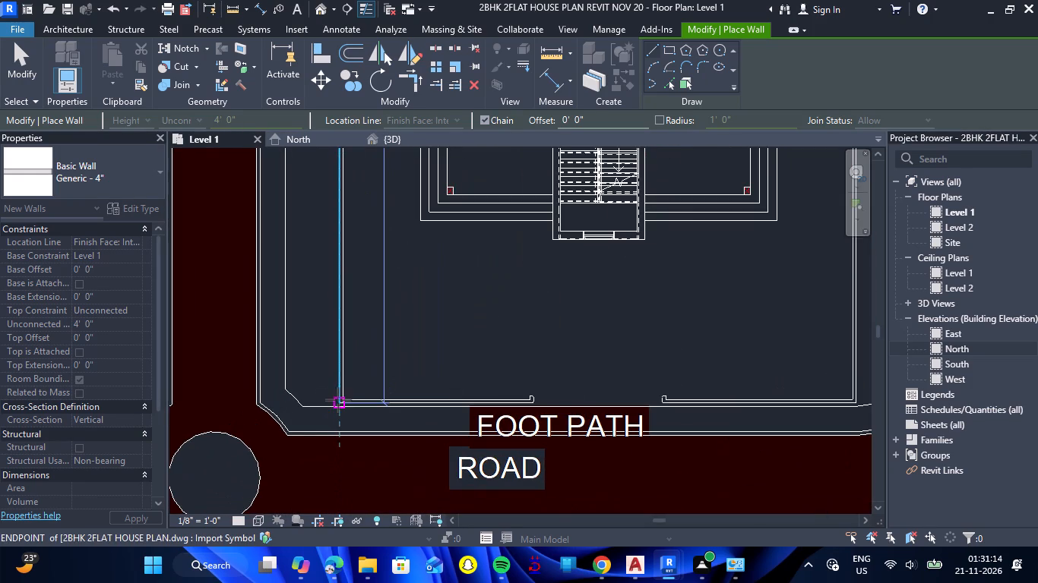
scroll(338, 400, up, 12)
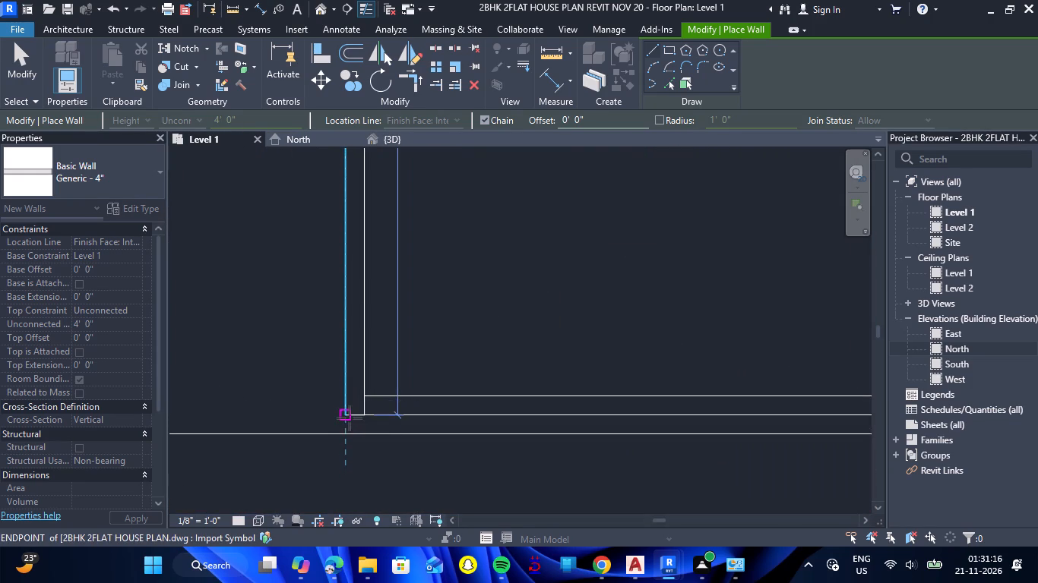
click(348, 417)
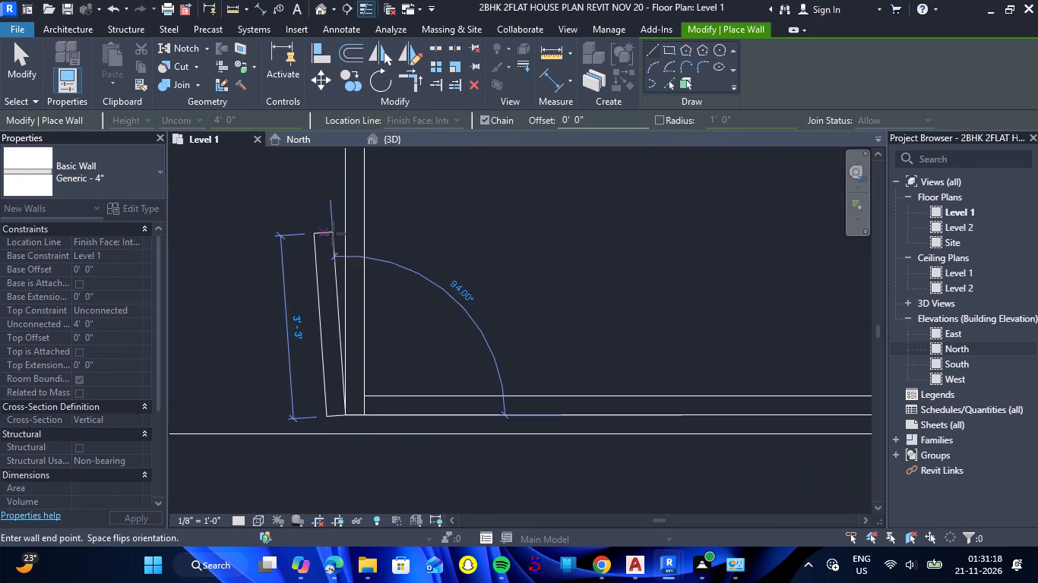
Continue the boundary wall along the foot path from the WATER-side front corner to the near edge of the gate opening.
scroll(438, 349, down, 8)
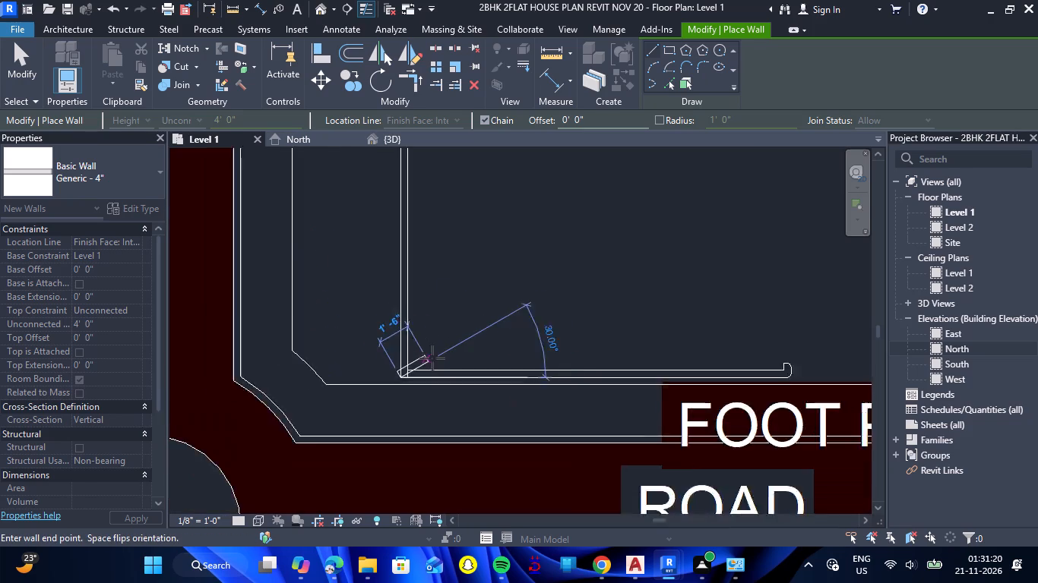
scroll(432, 358, down, 2)
scroll(668, 373, up, 12)
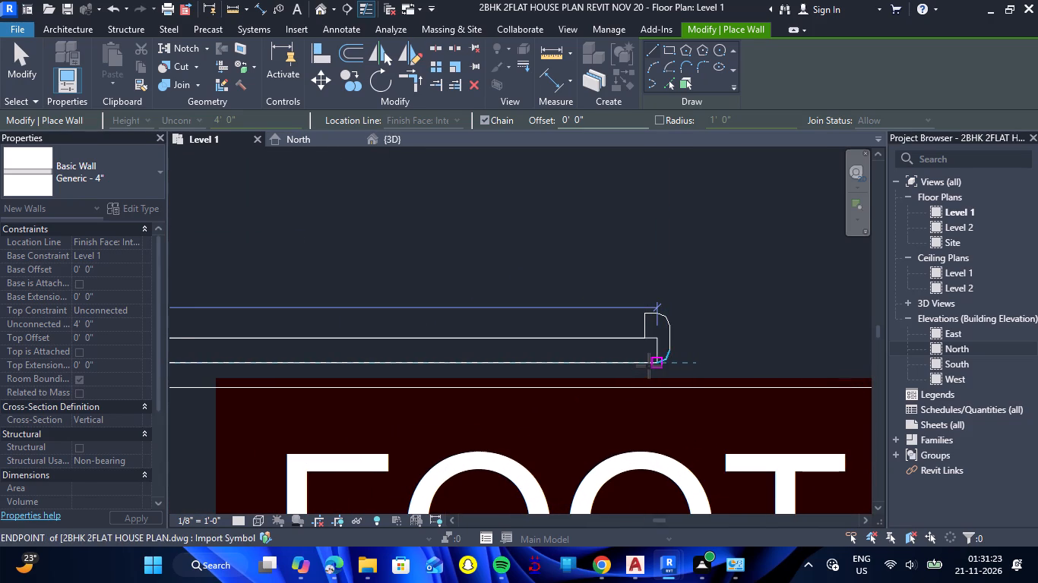
scroll(647, 366, up, 8)
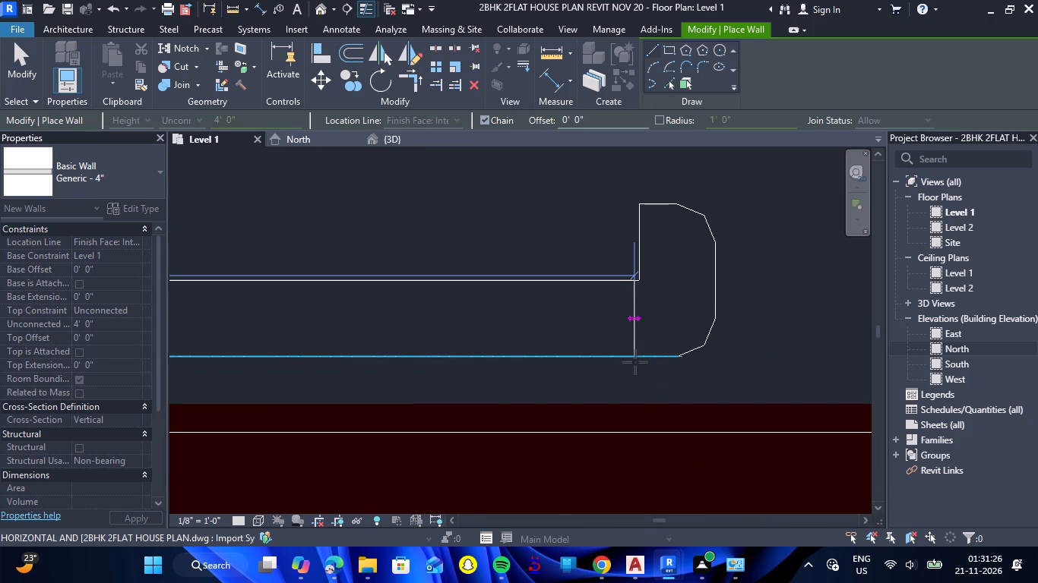
click(639, 362)
scroll(551, 347, down, 4)
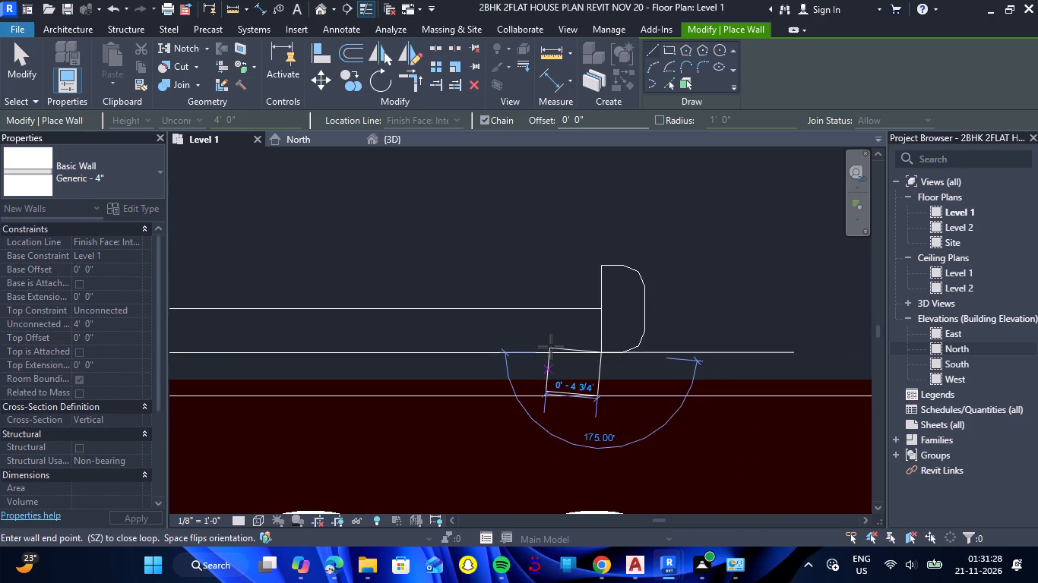
key(Escape)
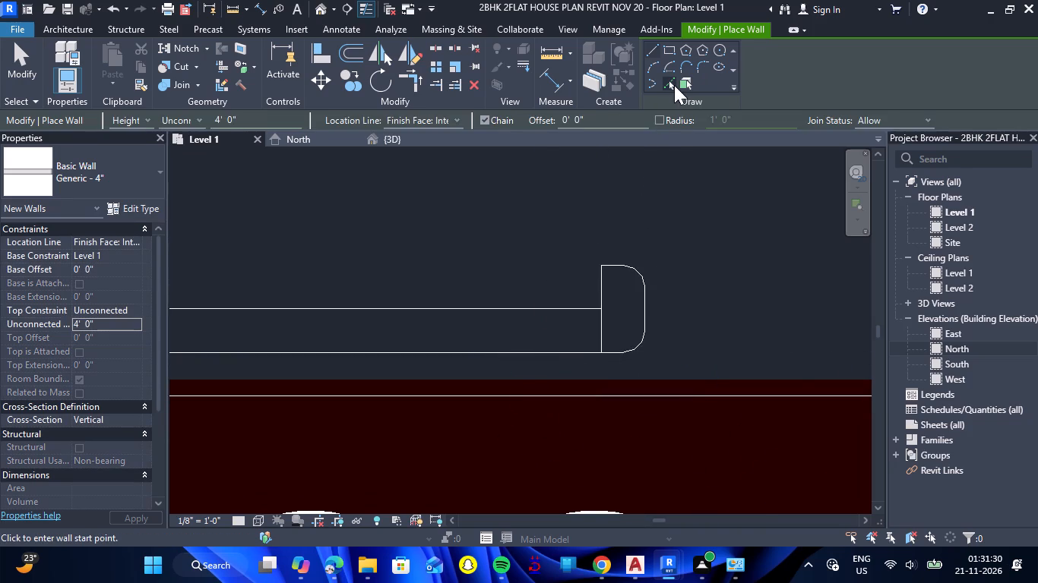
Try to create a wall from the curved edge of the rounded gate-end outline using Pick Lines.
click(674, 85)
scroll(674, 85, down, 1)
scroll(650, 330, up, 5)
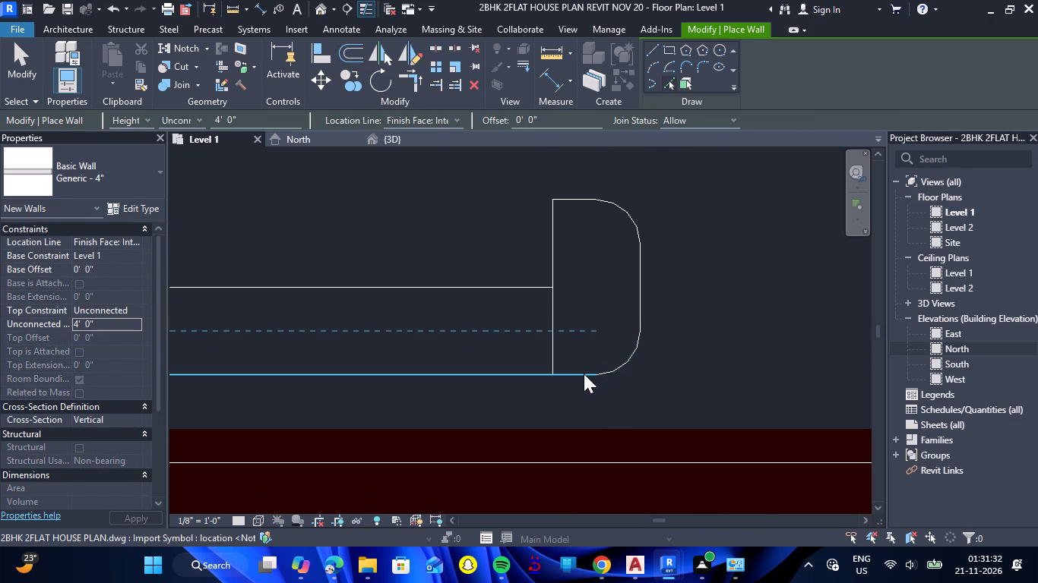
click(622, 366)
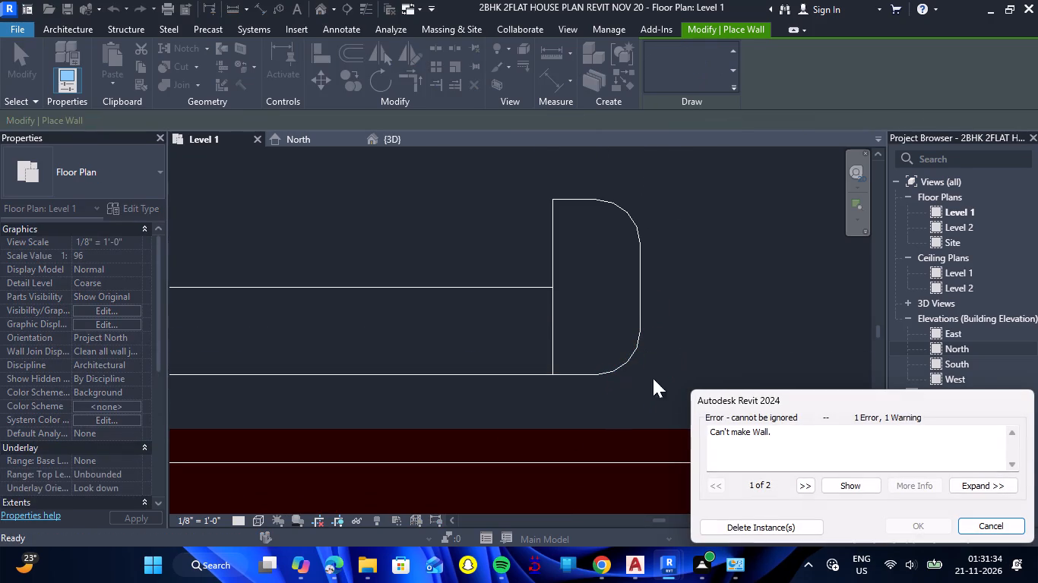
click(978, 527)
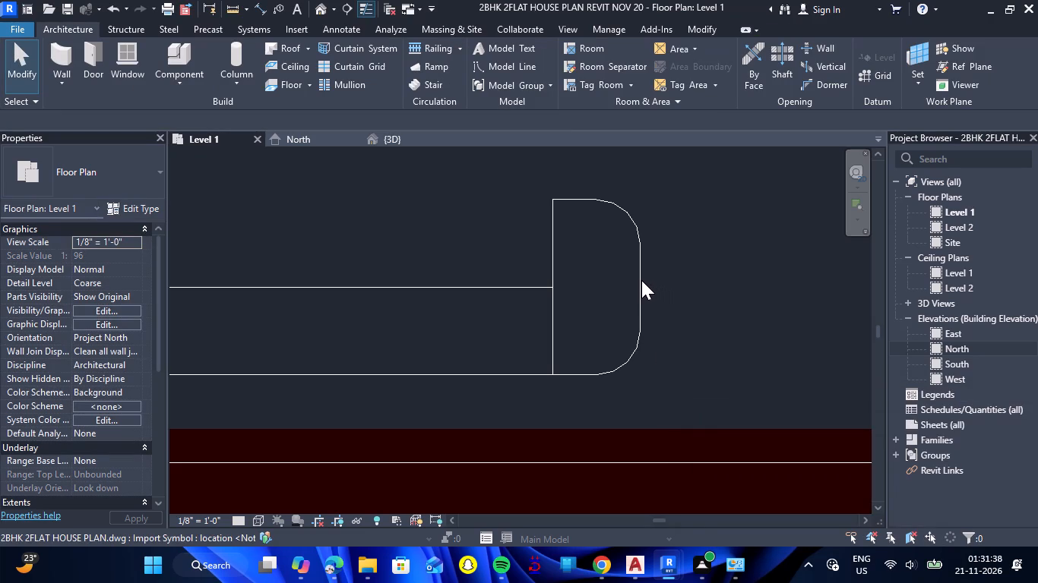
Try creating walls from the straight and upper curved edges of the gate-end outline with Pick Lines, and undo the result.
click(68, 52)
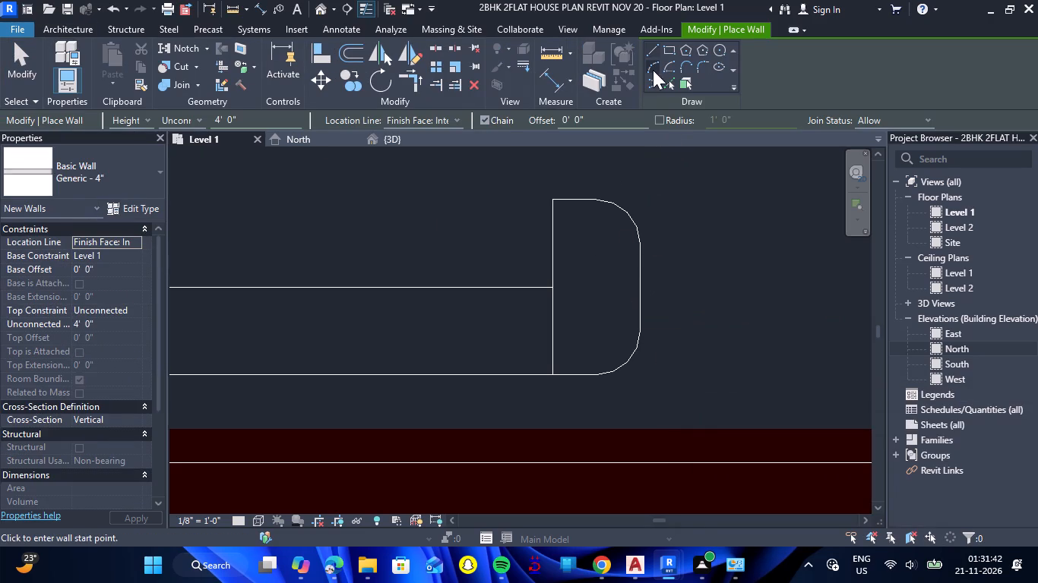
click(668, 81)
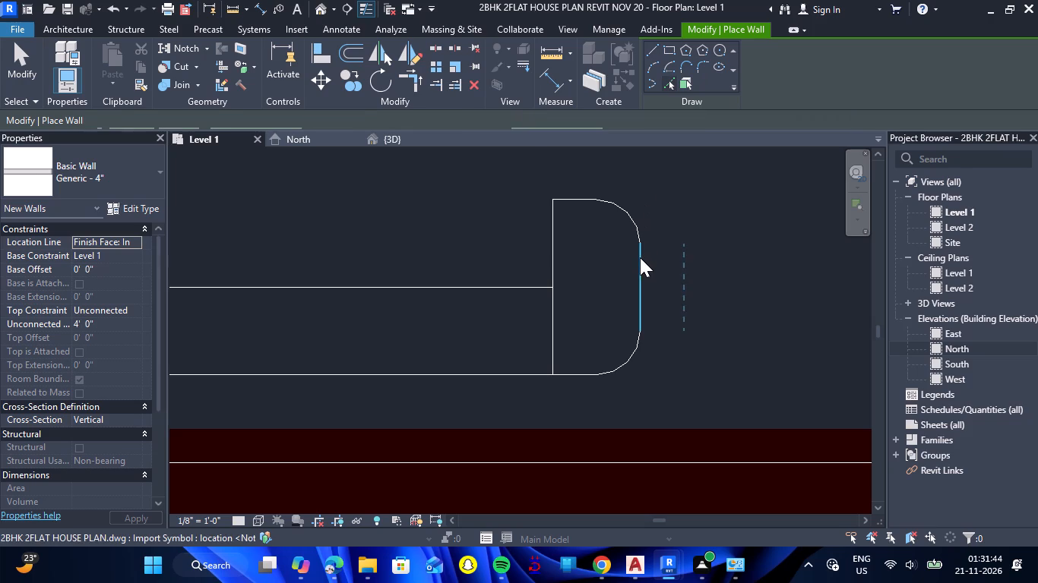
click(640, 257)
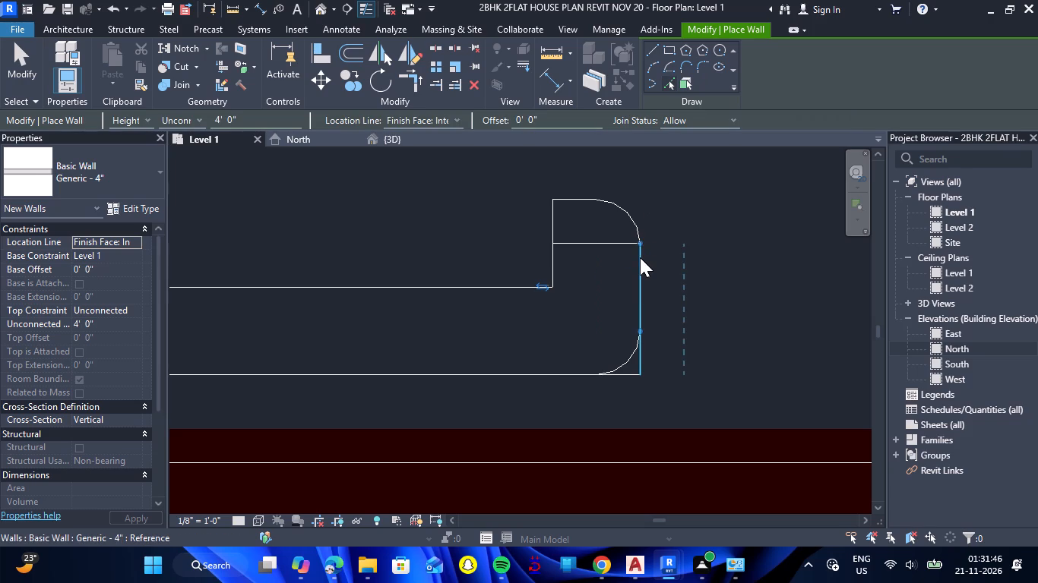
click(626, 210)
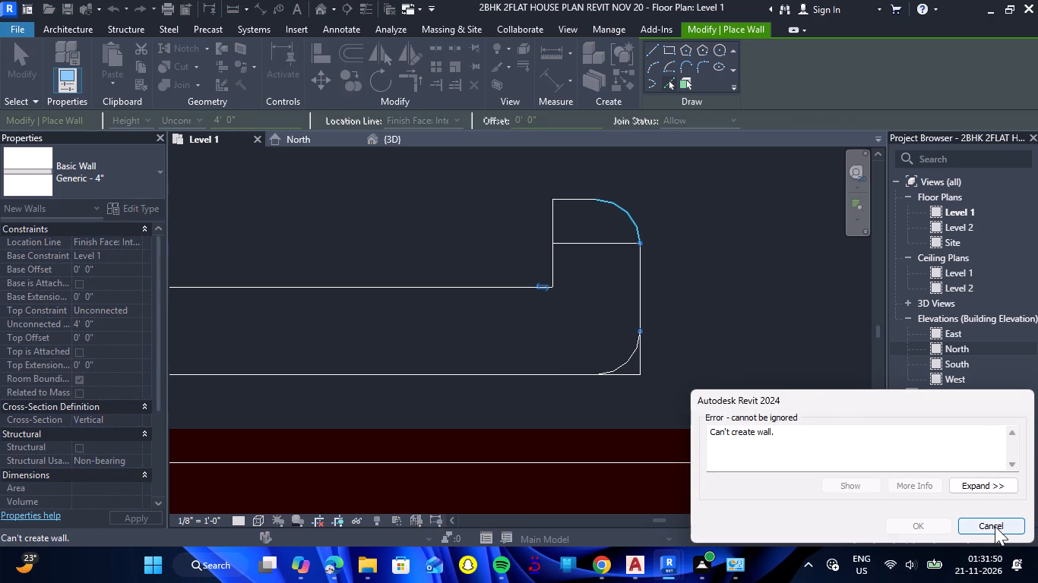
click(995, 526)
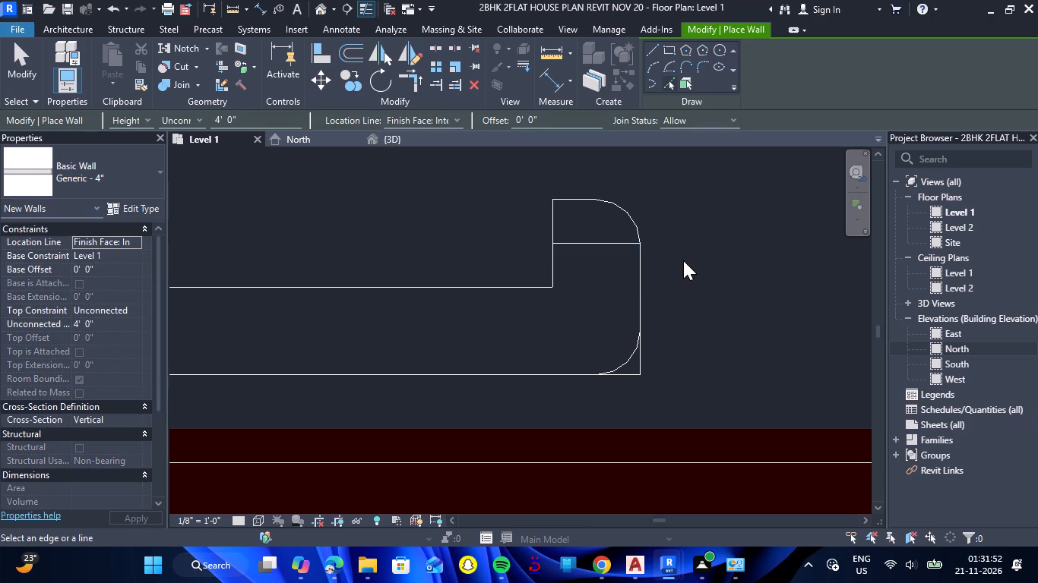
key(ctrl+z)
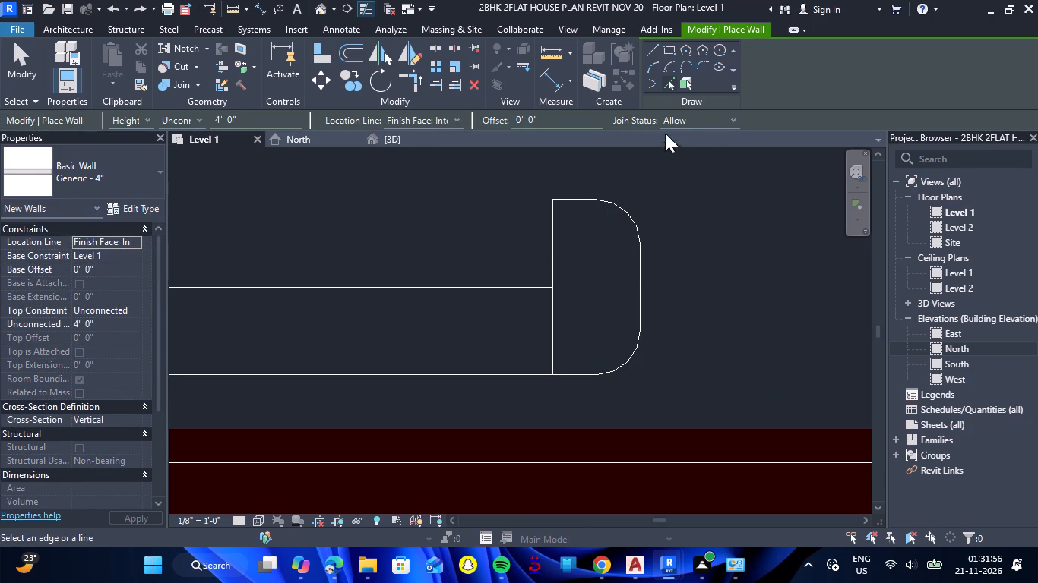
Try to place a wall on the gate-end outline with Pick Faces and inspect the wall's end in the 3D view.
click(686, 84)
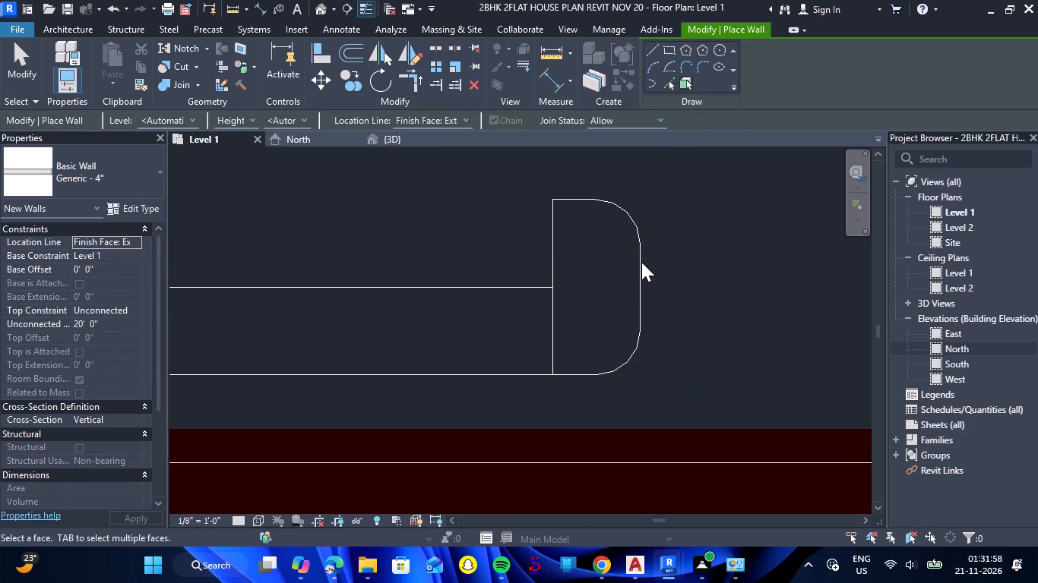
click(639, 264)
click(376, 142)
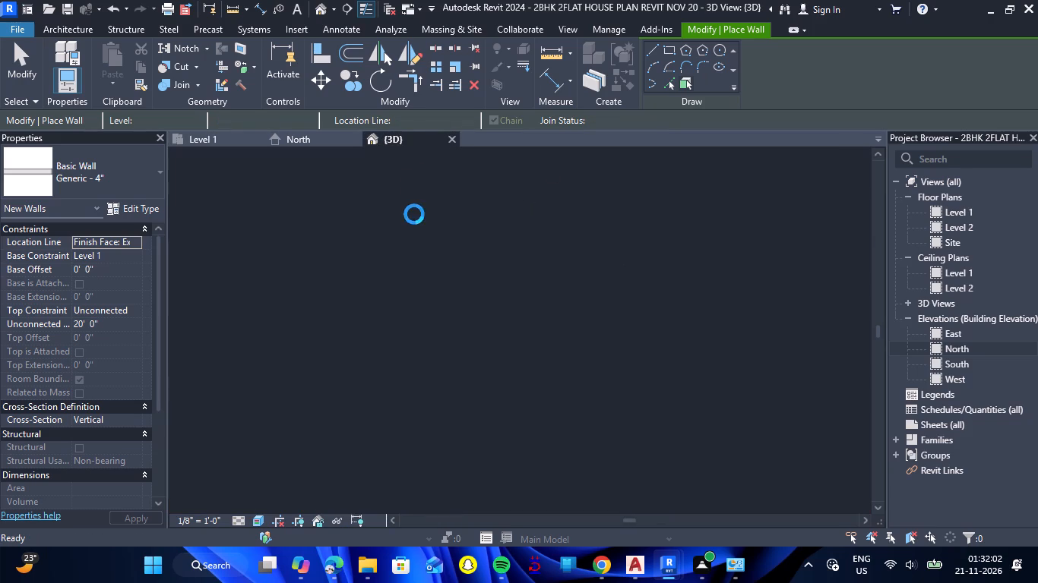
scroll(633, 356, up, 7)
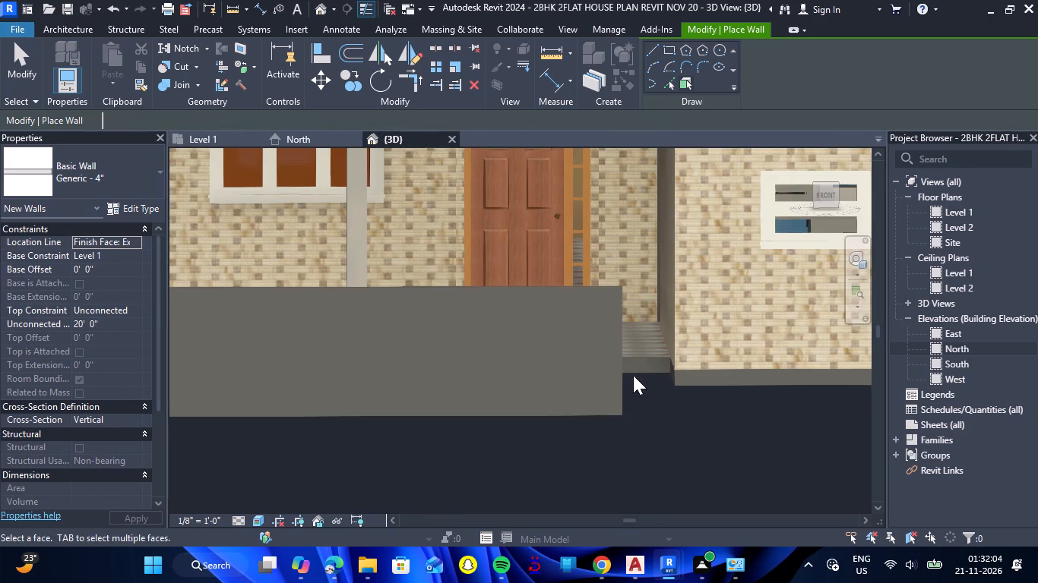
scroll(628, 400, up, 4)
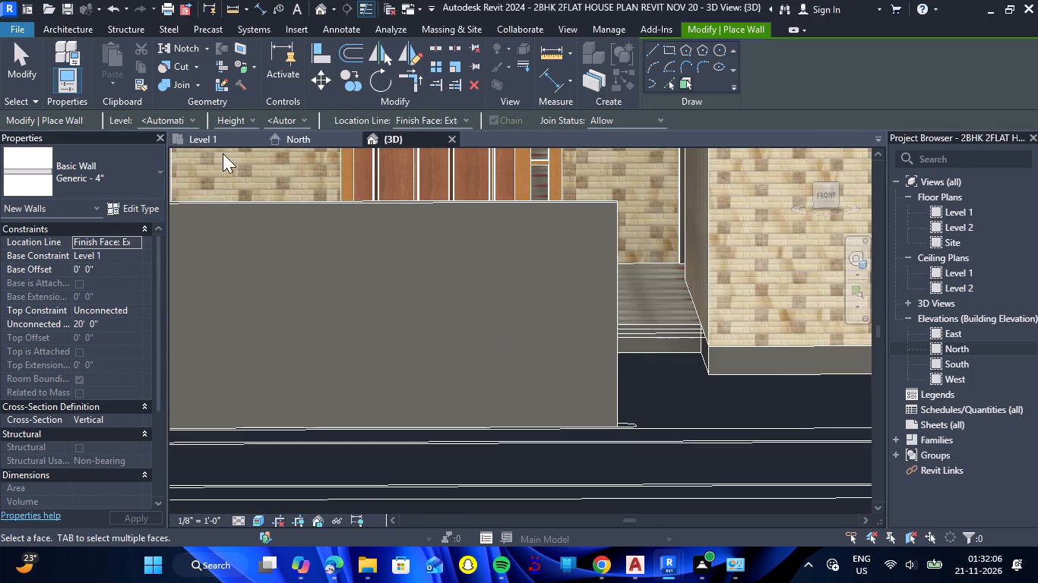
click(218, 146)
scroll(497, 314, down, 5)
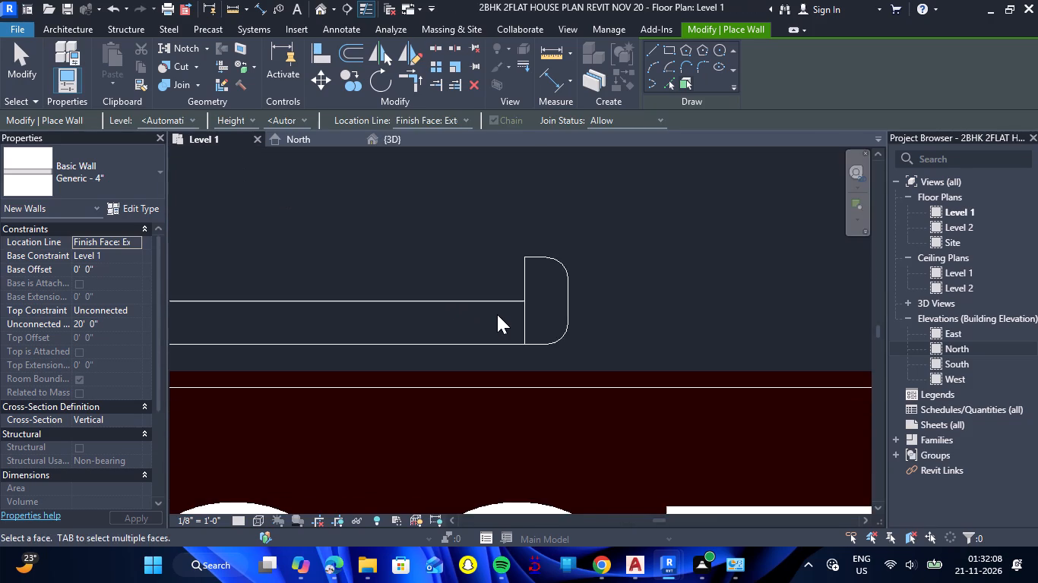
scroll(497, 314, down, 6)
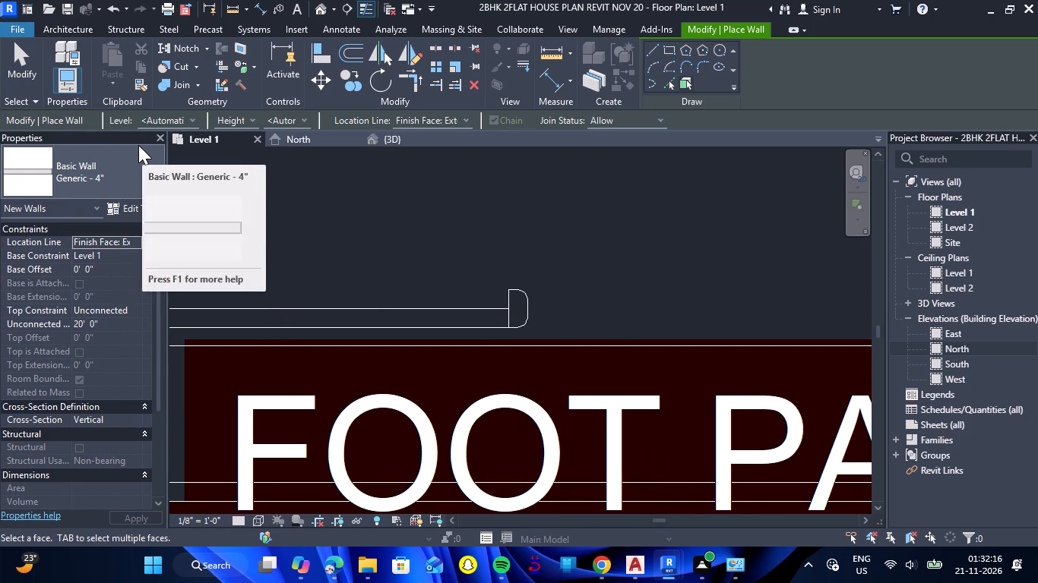
Set the unconnected height to 4' and draw a short Generic - 4" end wall across the gate end of the front boundary wall.
click(123, 324)
text(4')
key(Return)
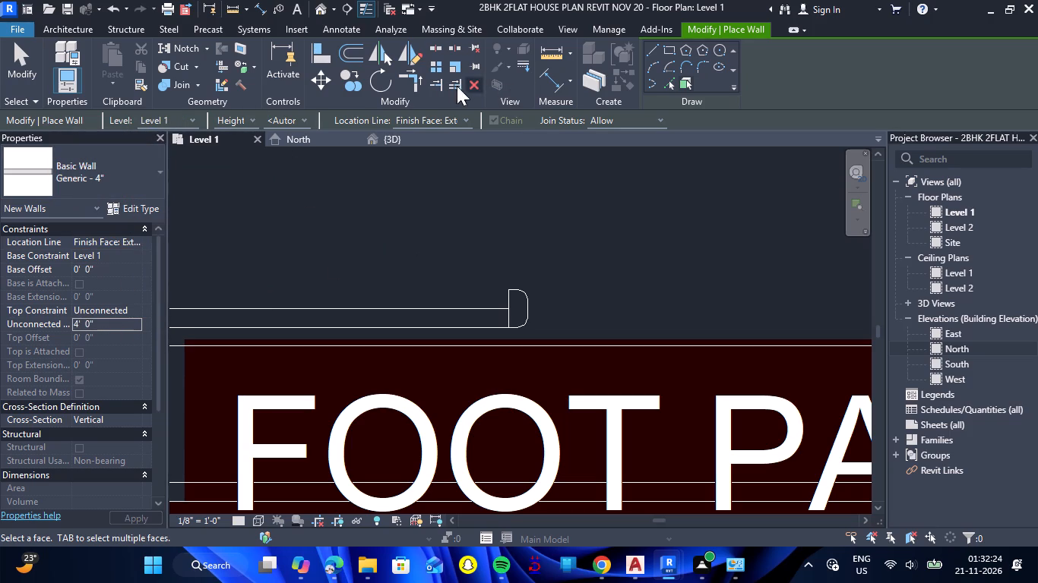
click(655, 48)
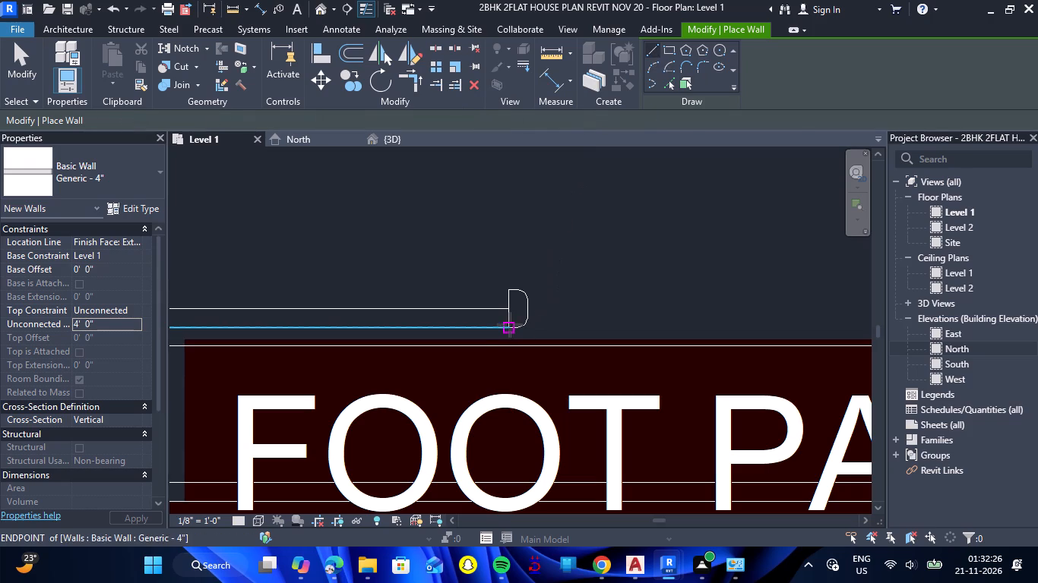
click(510, 326)
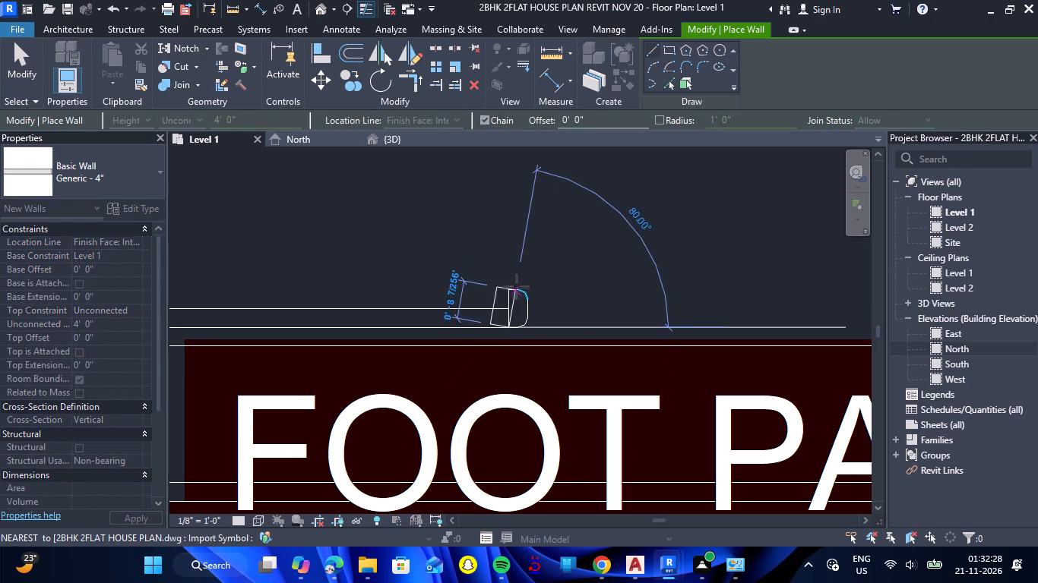
key(Escape)
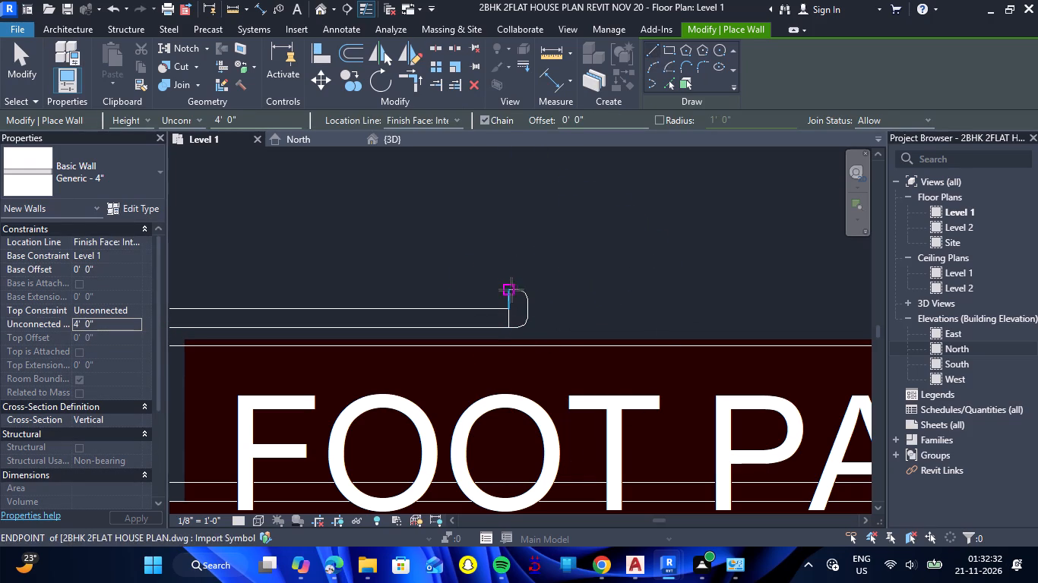
click(511, 289)
click(514, 329)
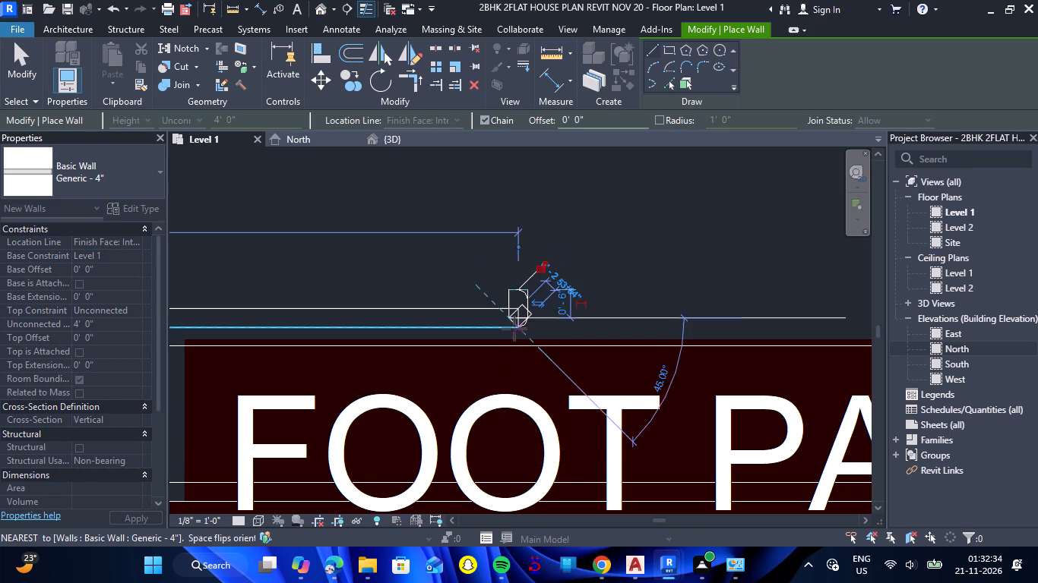
key(Escape)
scroll(481, 330, down, 13)
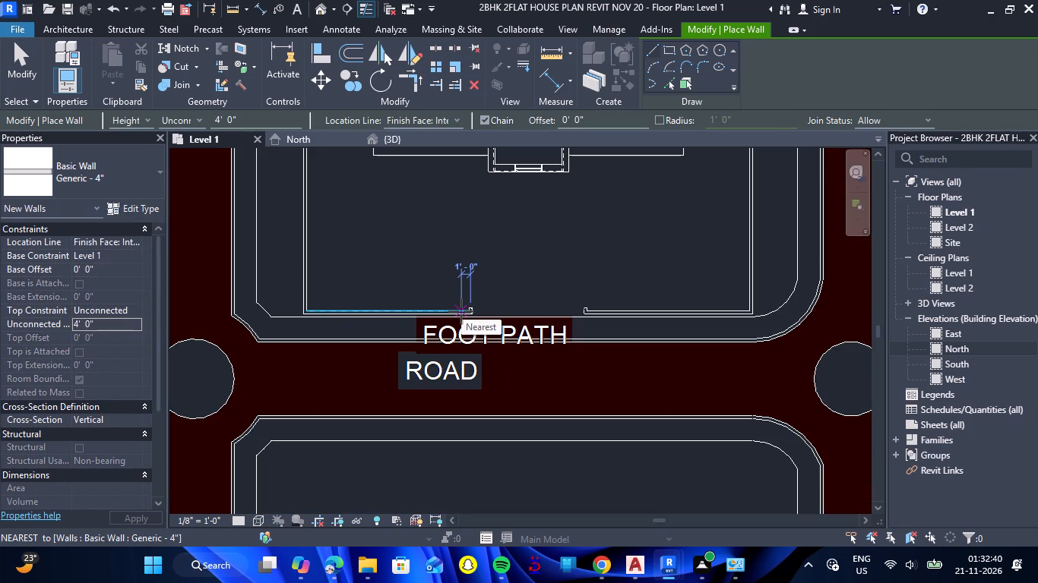
Draw the 4' high Generic - 4" rear boundary wall, about 49' long, from the west rear corner to the east rear corner.
scroll(461, 311, down, 12)
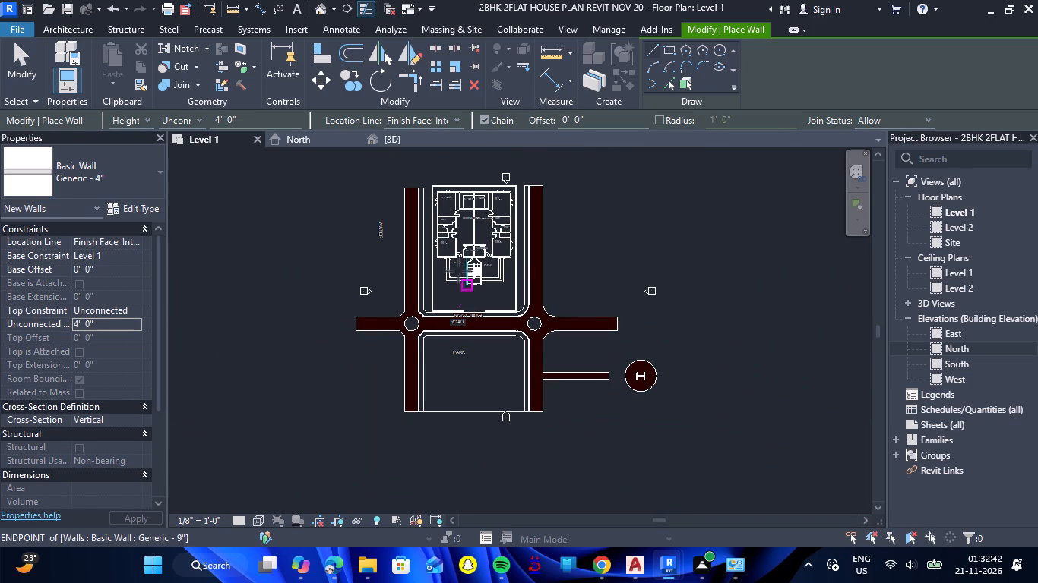
scroll(450, 191, up, 14)
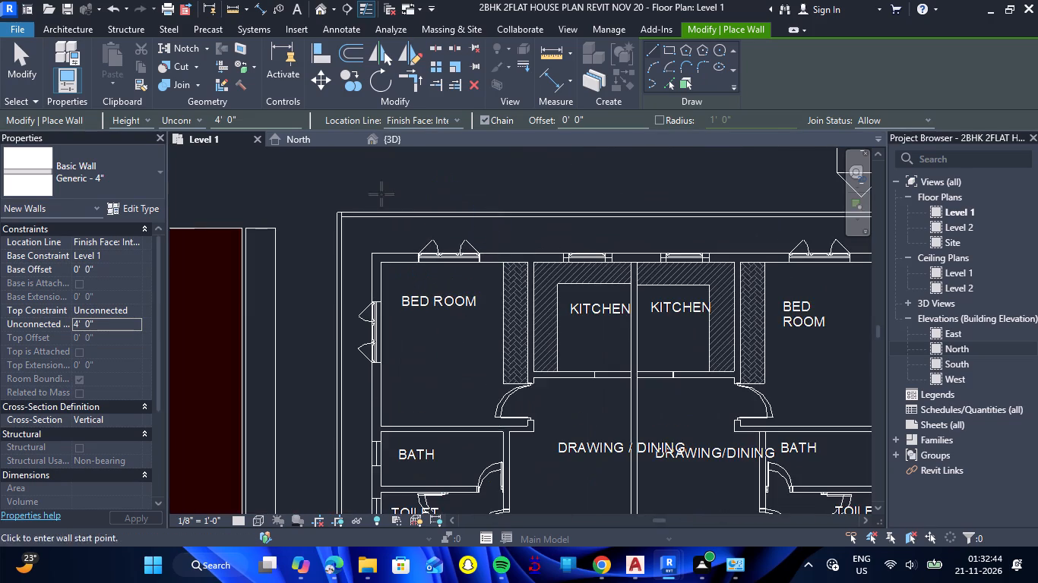
scroll(359, 205, up, 6)
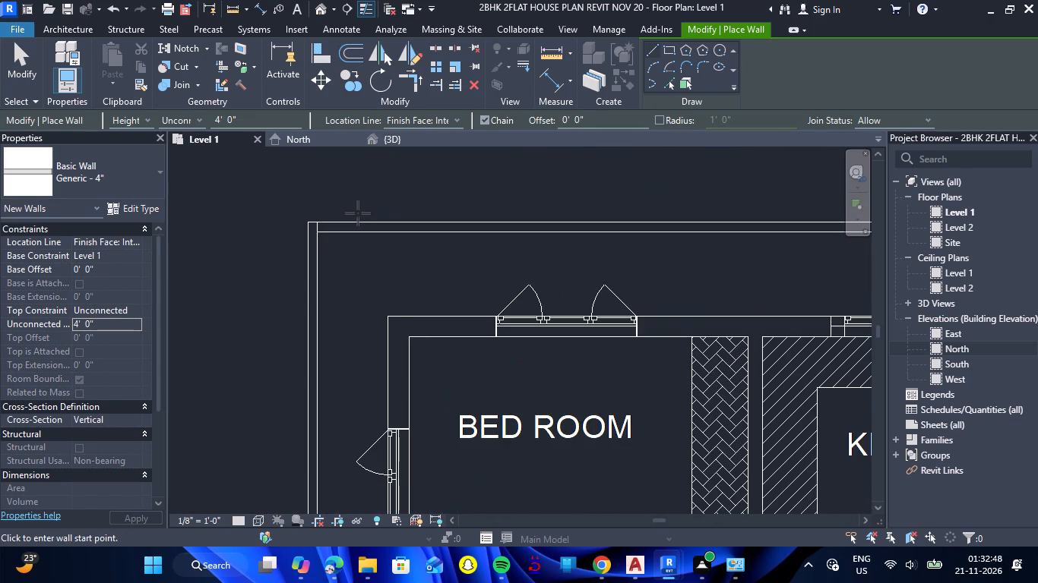
scroll(328, 222, up, 8)
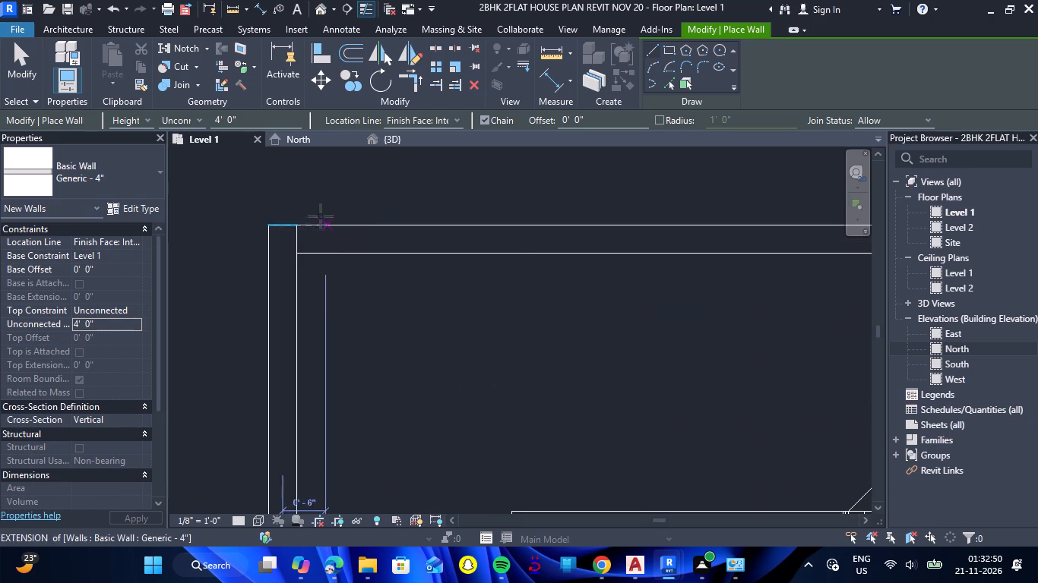
click(300, 224)
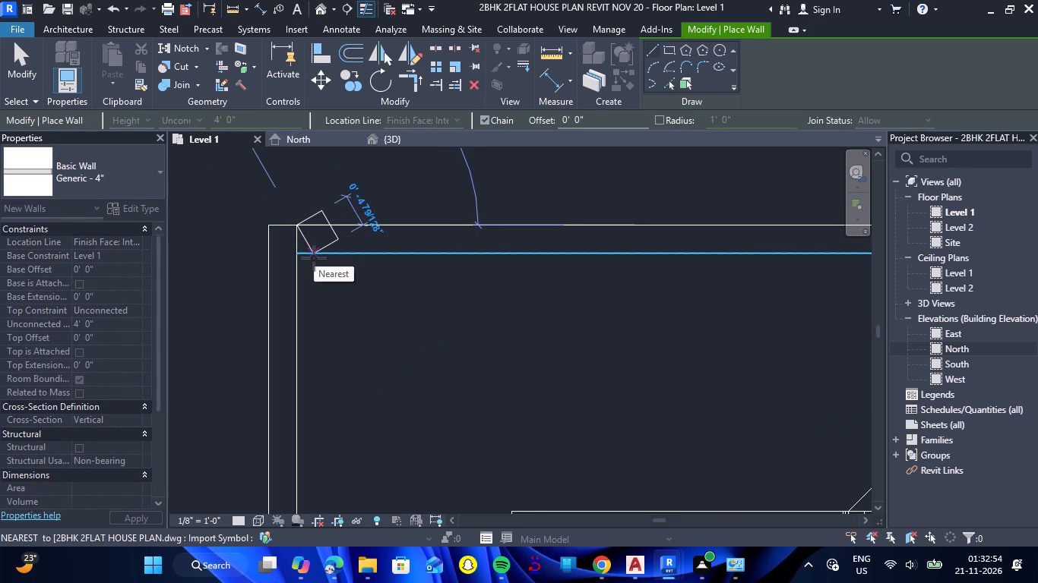
key(Escape)
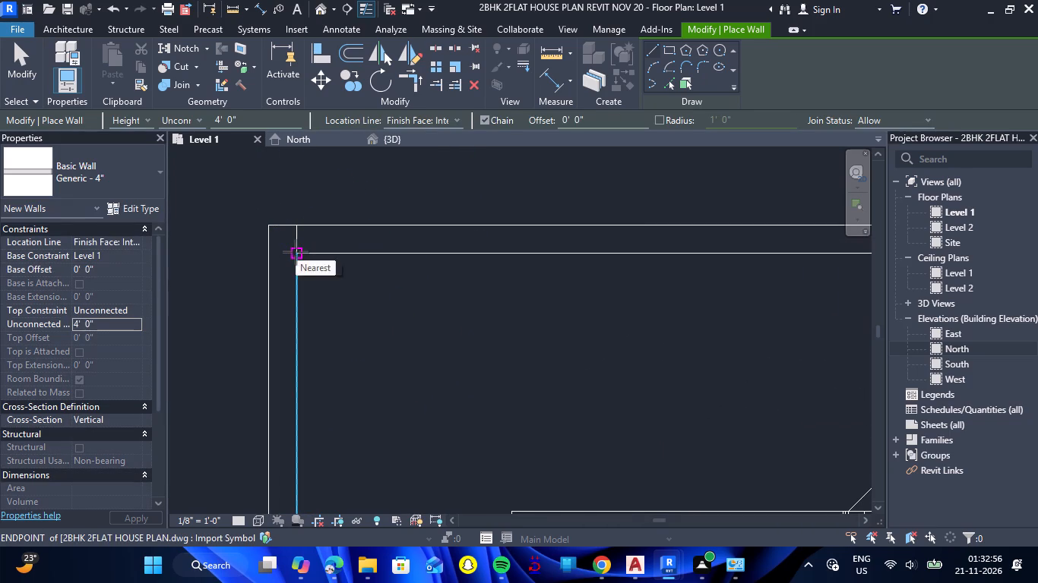
click(297, 253)
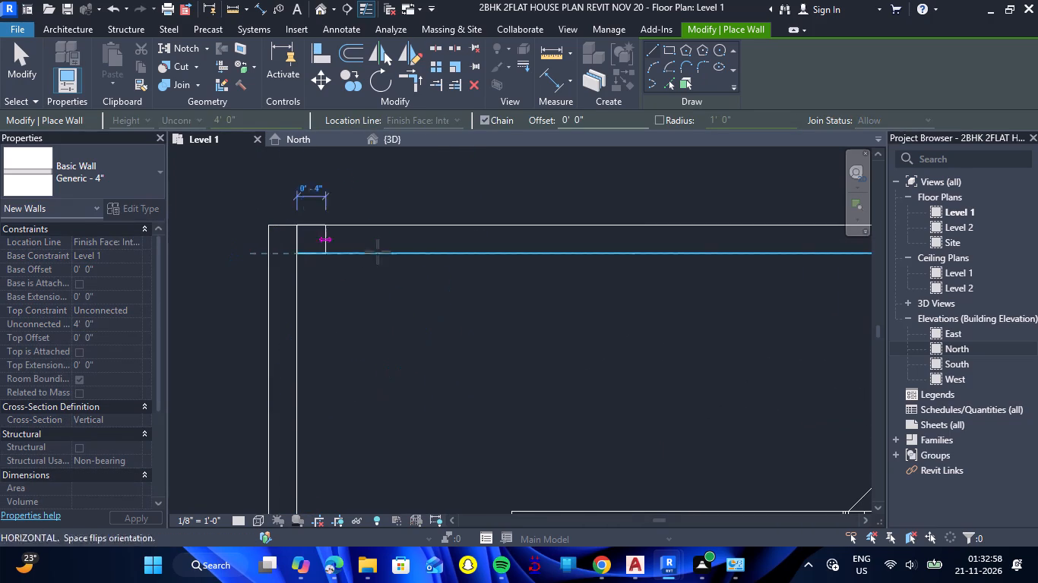
scroll(405, 252, down, 12)
scroll(405, 252, down, 11)
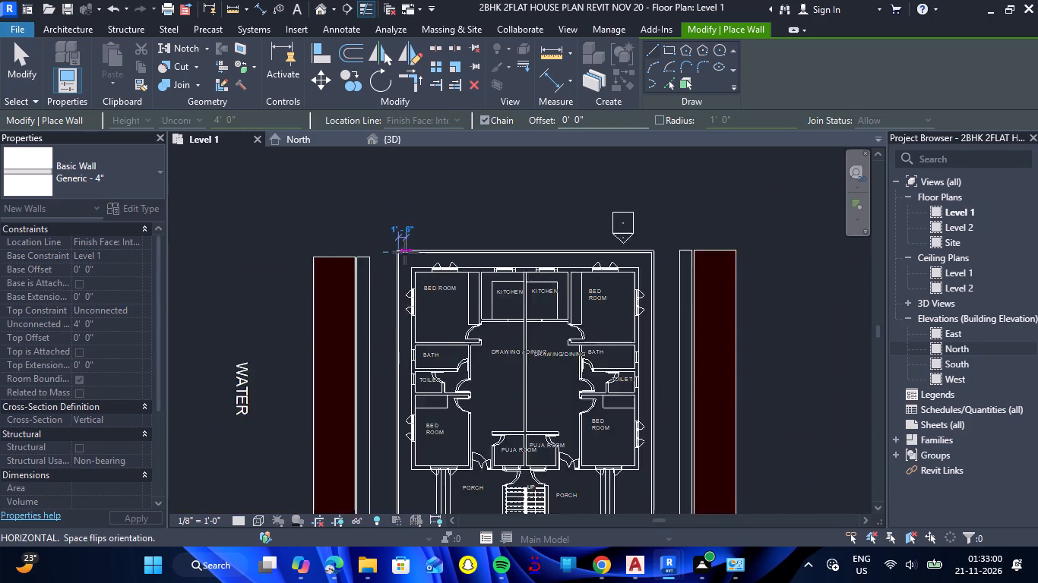
scroll(405, 252, down, 2)
scroll(544, 248, up, 8)
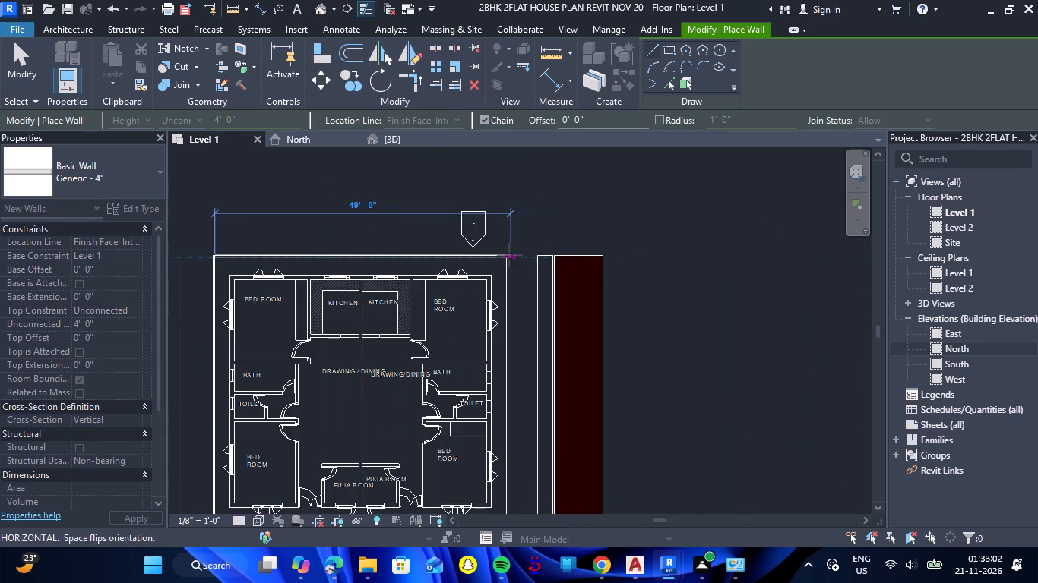
scroll(510, 256, up, 18)
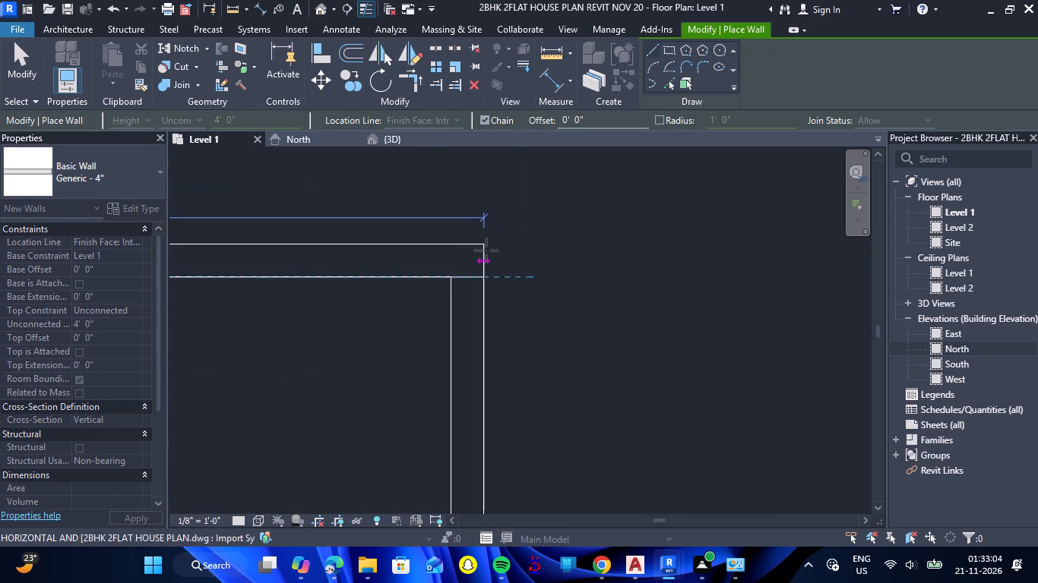
click(486, 246)
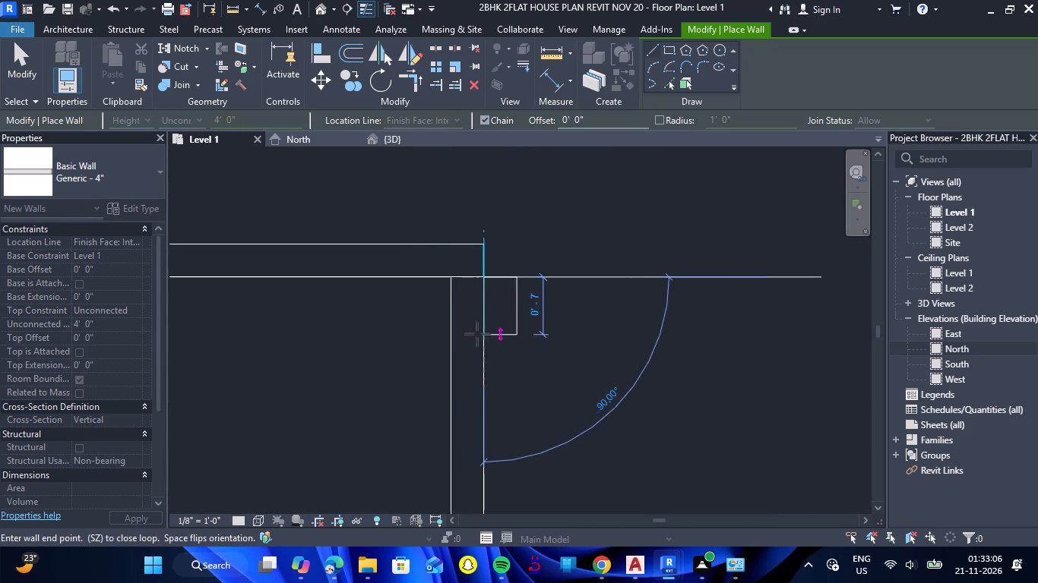
key(Escape)
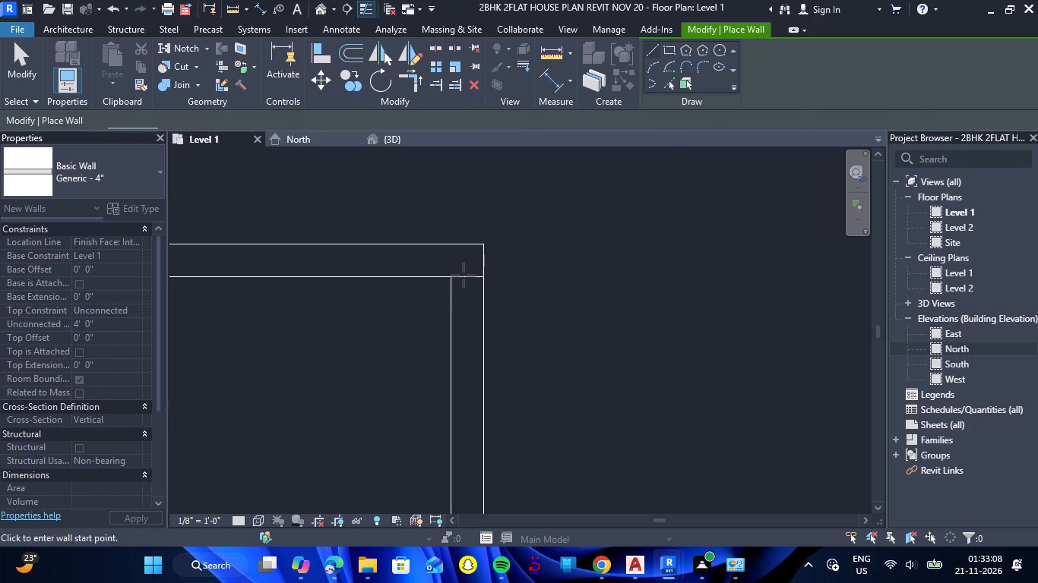
Draw the east side boundary wall along the plot line from the rear corner to the outer front corner.
click(453, 278)
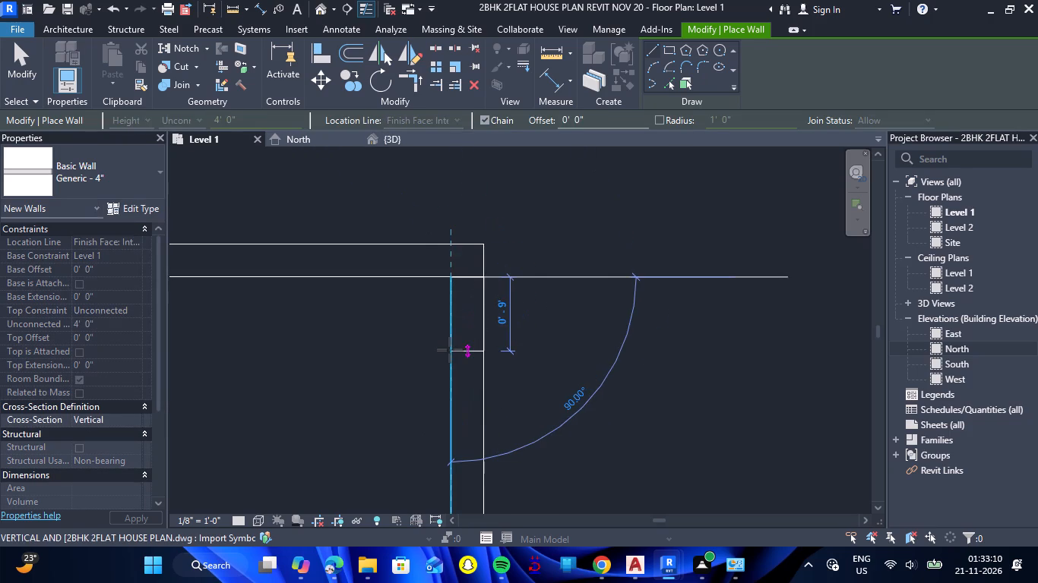
scroll(450, 350, down, 14)
scroll(450, 350, down, 12)
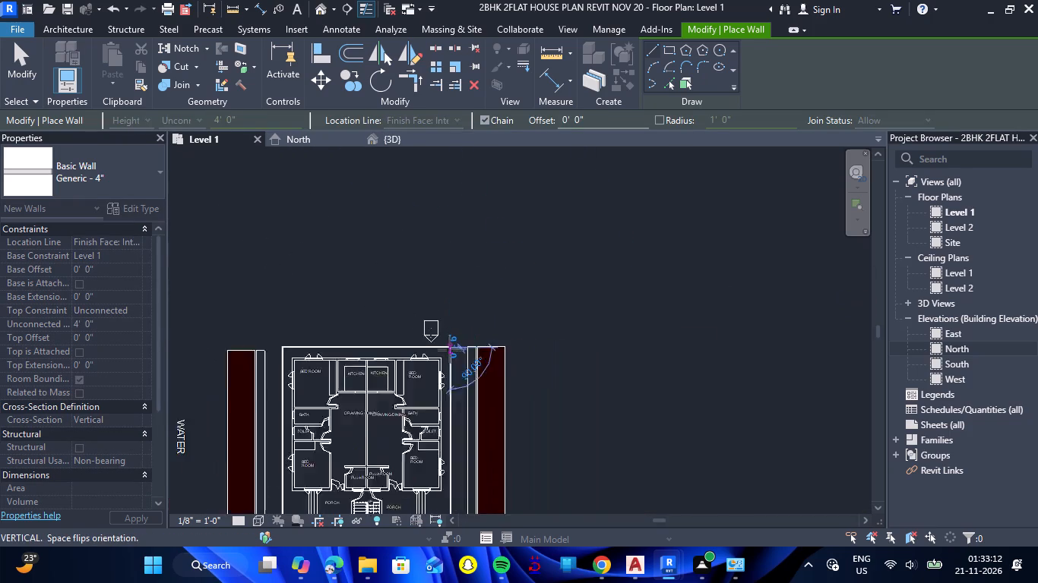
scroll(449, 354, down, 5)
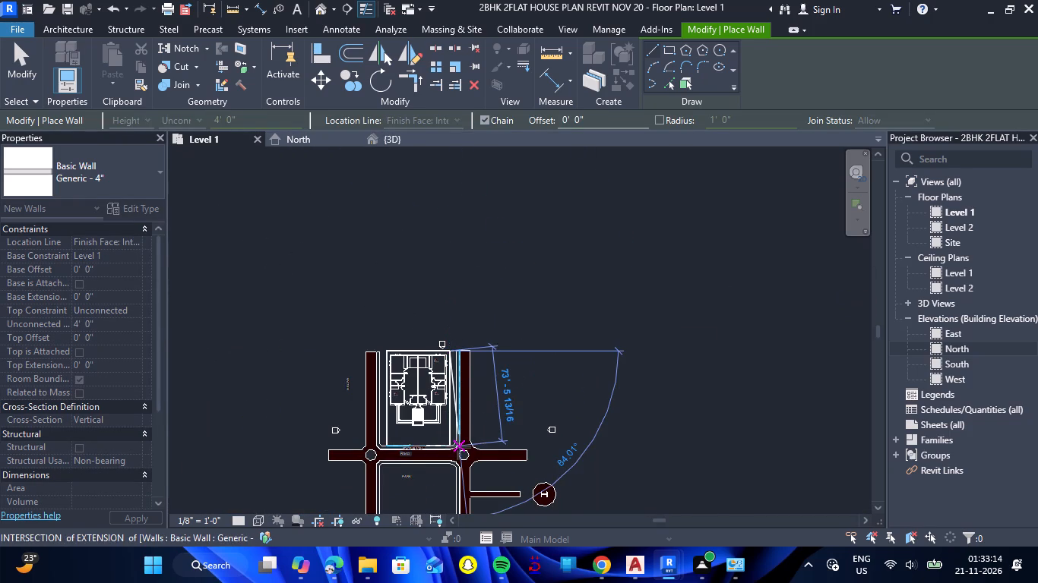
scroll(450, 447, up, 19)
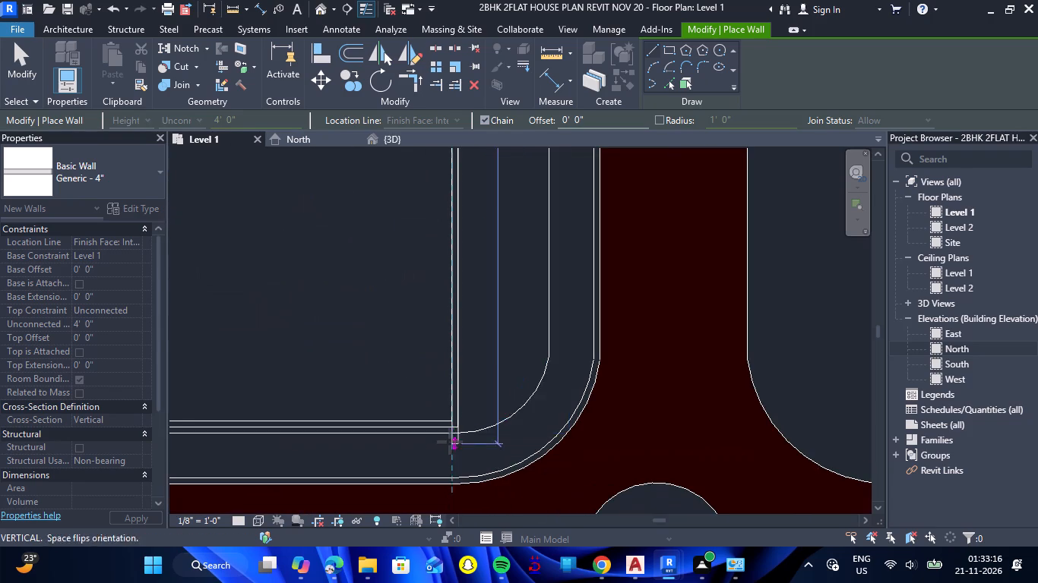
scroll(452, 430, up, 12)
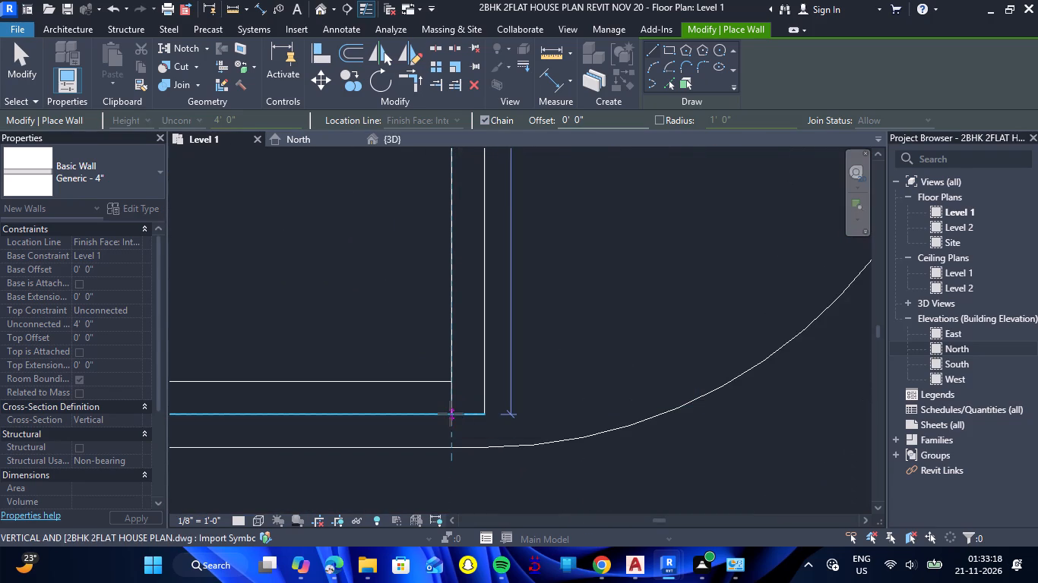
click(452, 414)
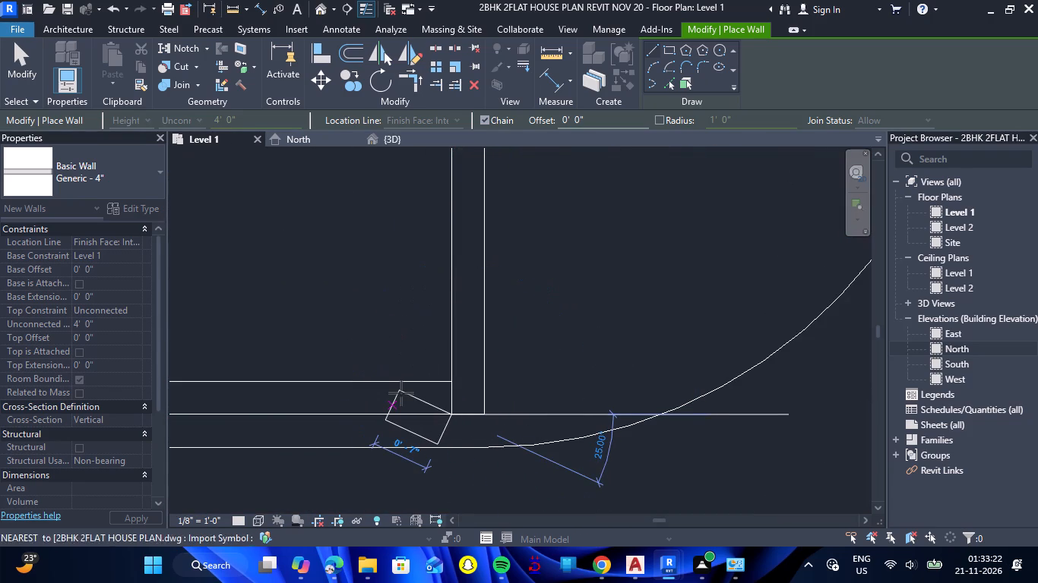
key(Escape)
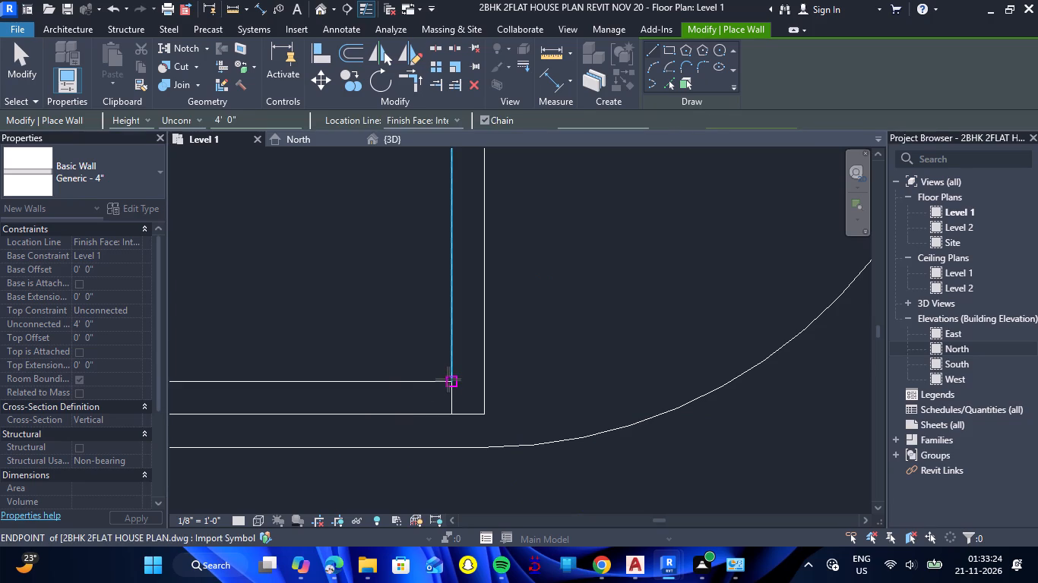
Draw the front boundary wall from the east corner to the gate opening, finishing with a 4" return at the gate end.
click(449, 381)
scroll(388, 386, down, 15)
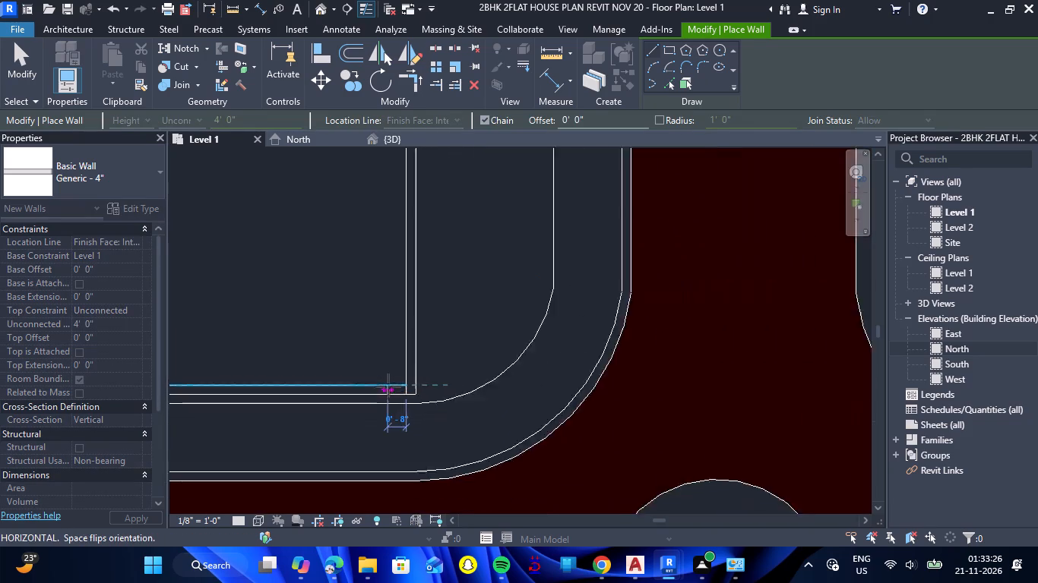
scroll(388, 386, down, 4)
scroll(257, 383, up, 11)
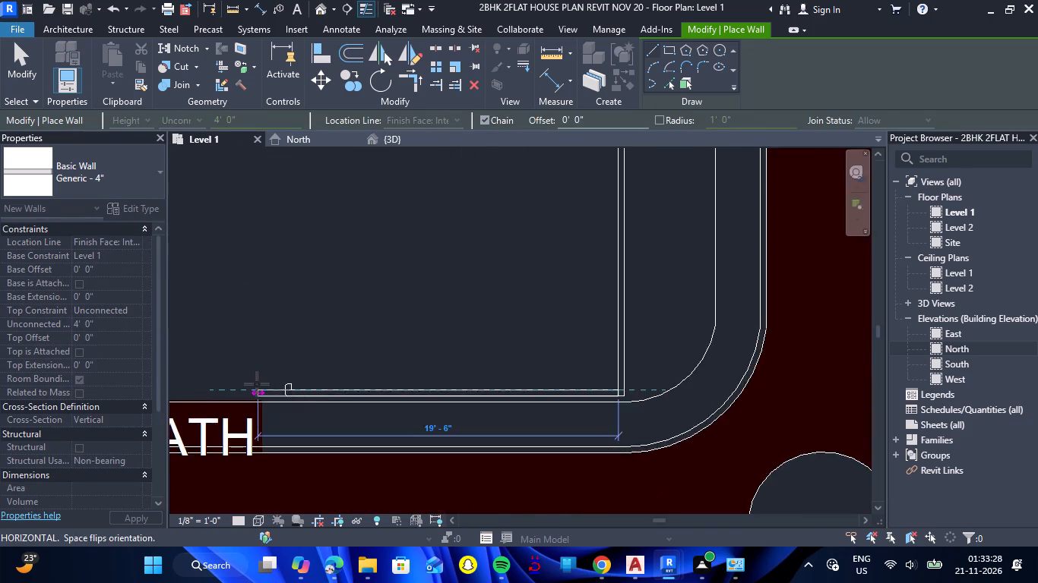
scroll(257, 384, up, 1)
scroll(321, 399, up, 11)
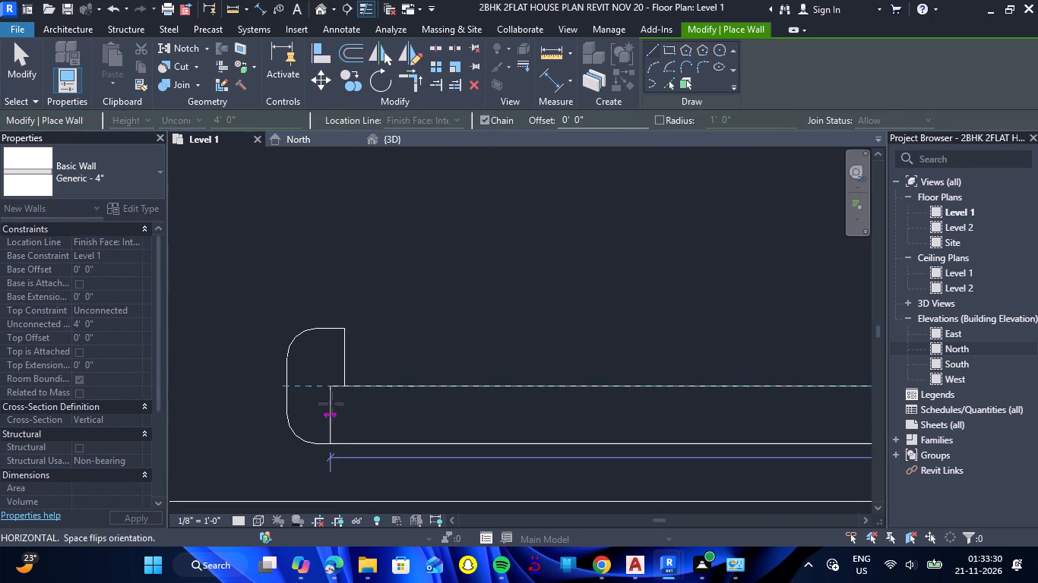
click(345, 387)
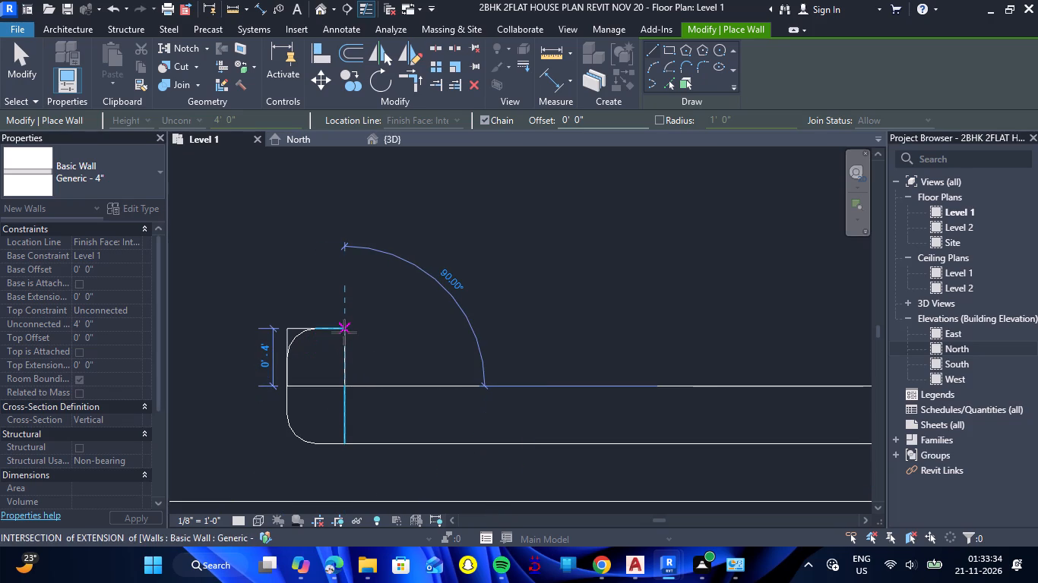
click(344, 332)
key(Escape)
scroll(386, 337, down, 4)
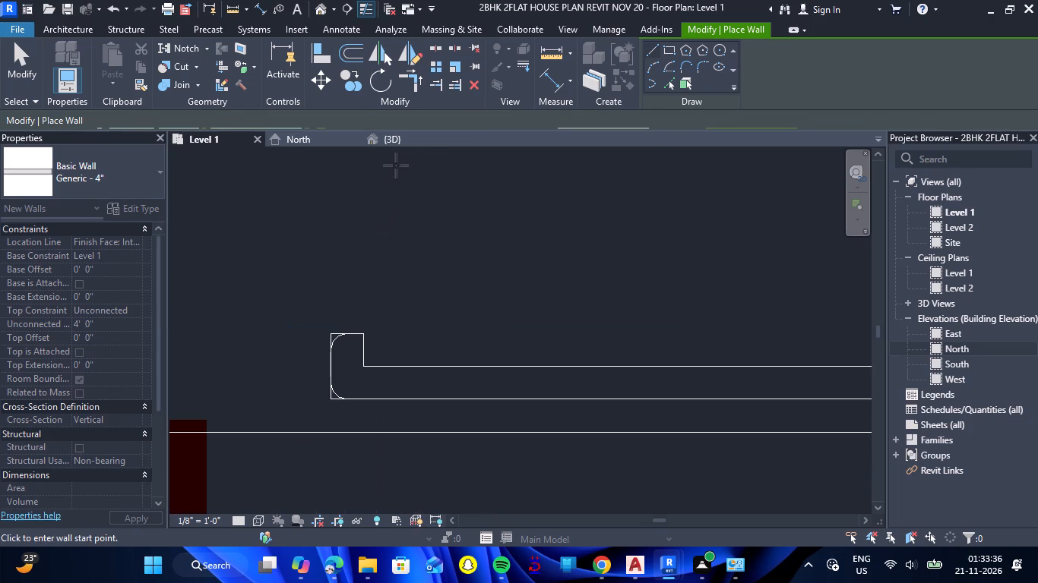
Inspect the boundary walls and the gate opening from the front in the 3D view.
click(400, 146)
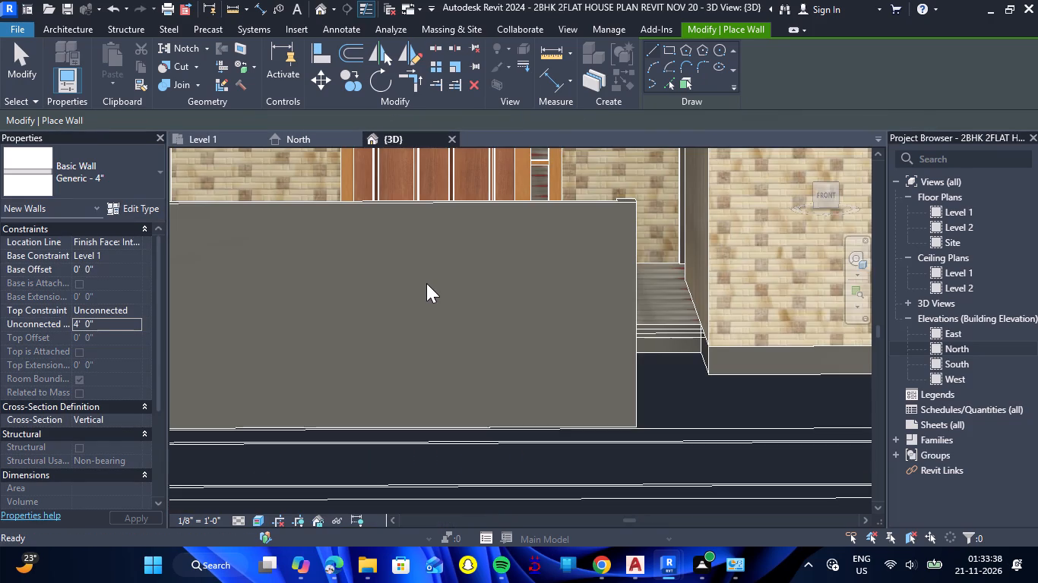
scroll(426, 283, down, 12)
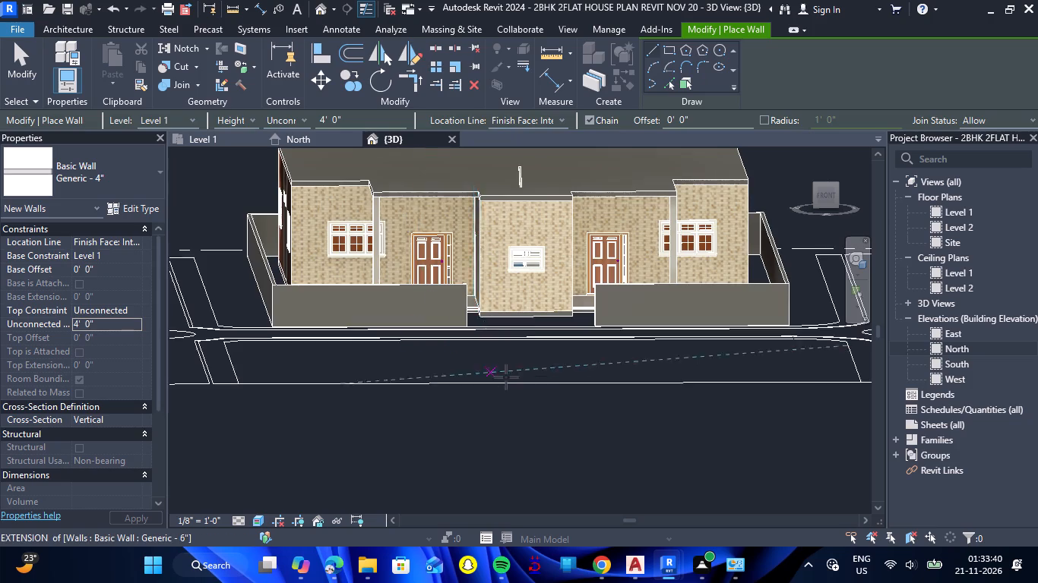
key(Escape)
scroll(578, 348, up, 7)
scroll(578, 347, down, 7)
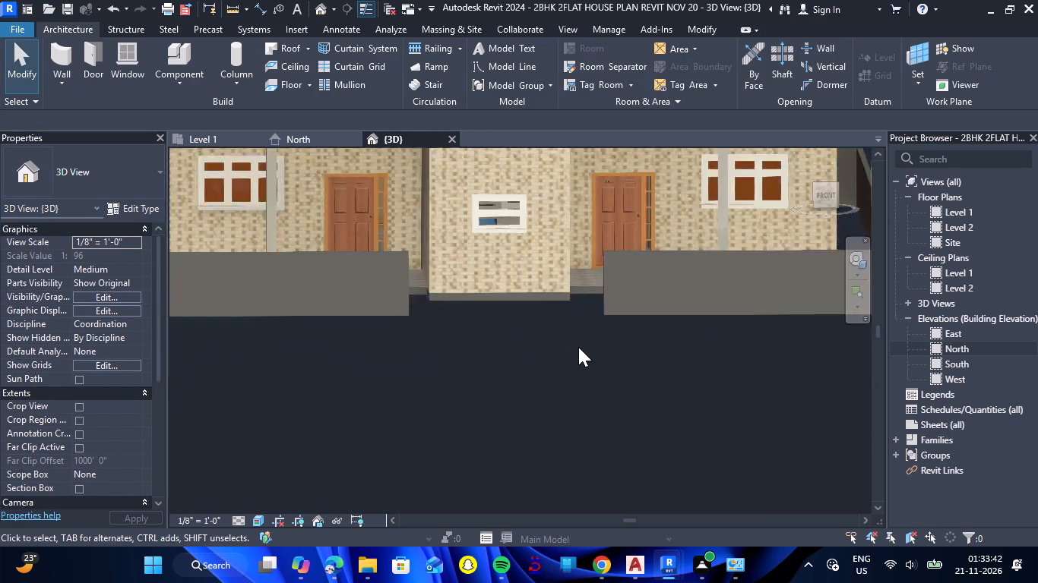
Start a toposolid boundary sketch in the Level 1 floor plan using the Grassland - 16" type.
click(216, 138)
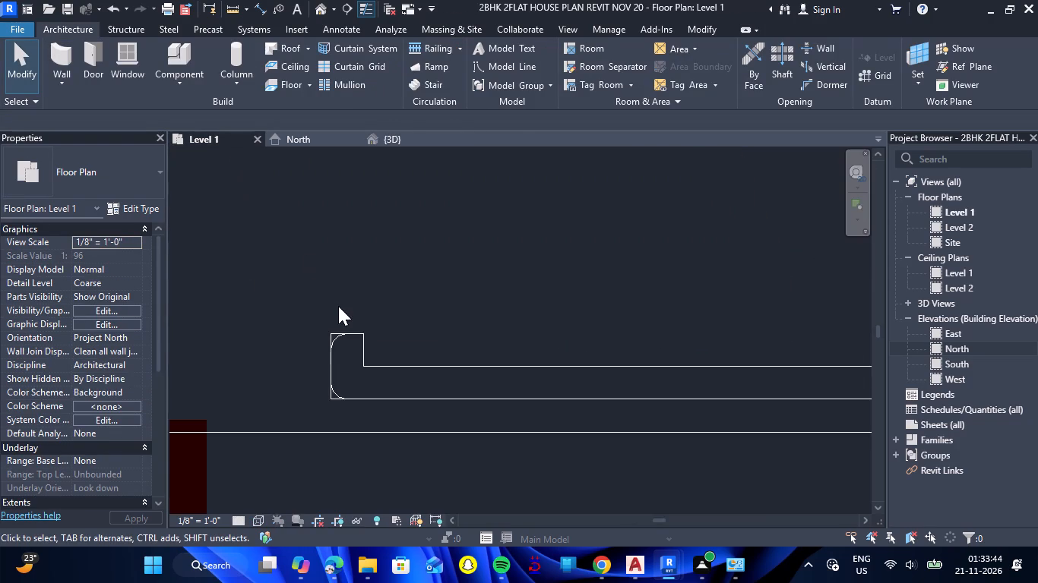
scroll(338, 306, down, 15)
scroll(338, 306, down, 15)
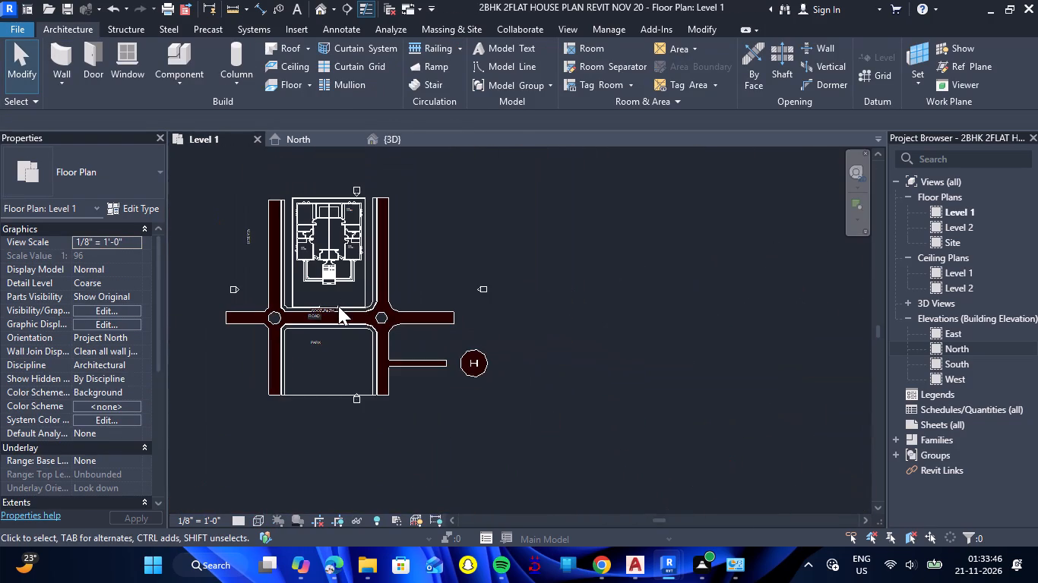
scroll(312, 217, up, 8)
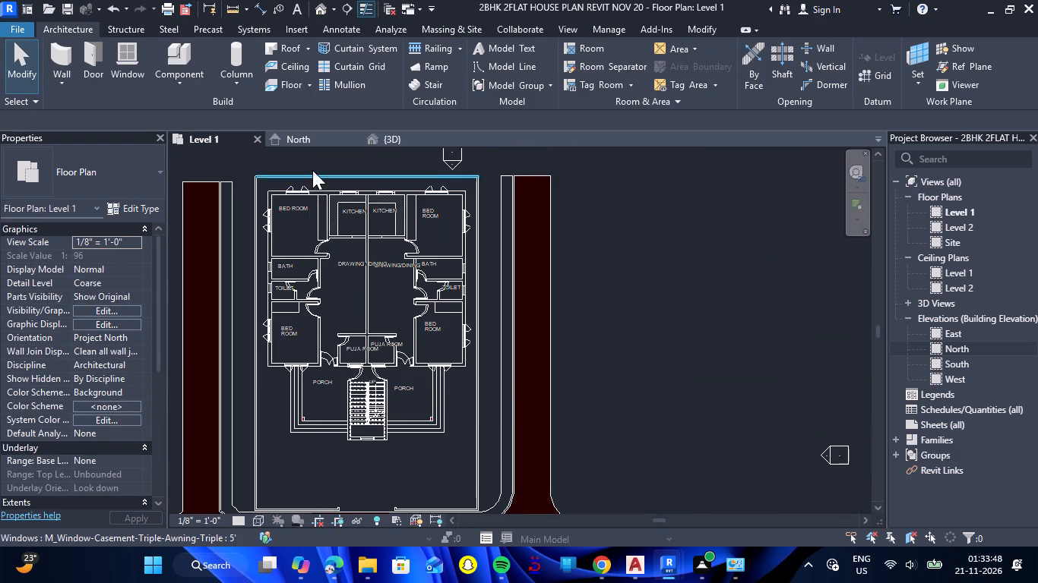
scroll(312, 170, up, 3)
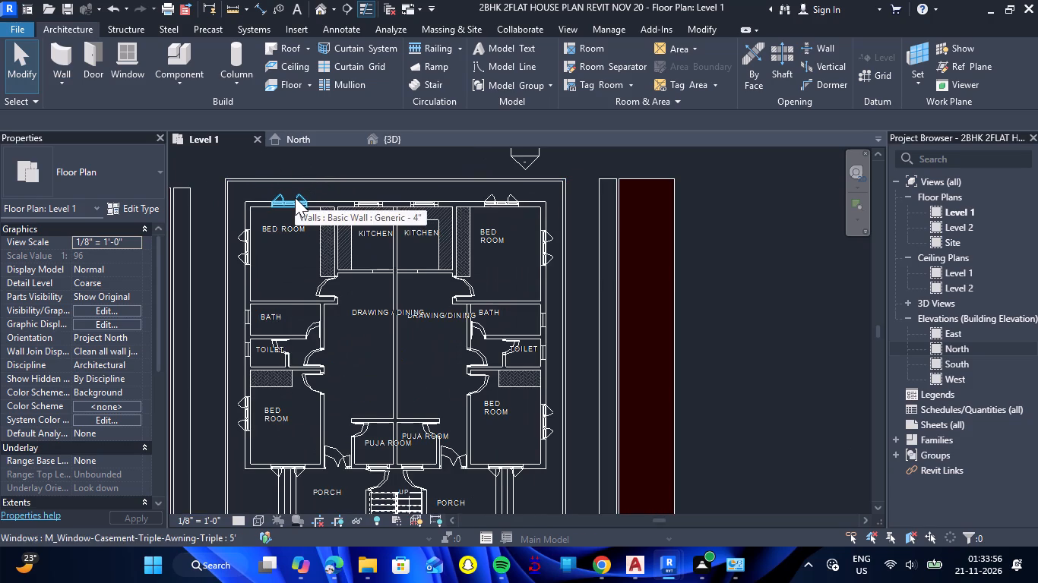
click(458, 27)
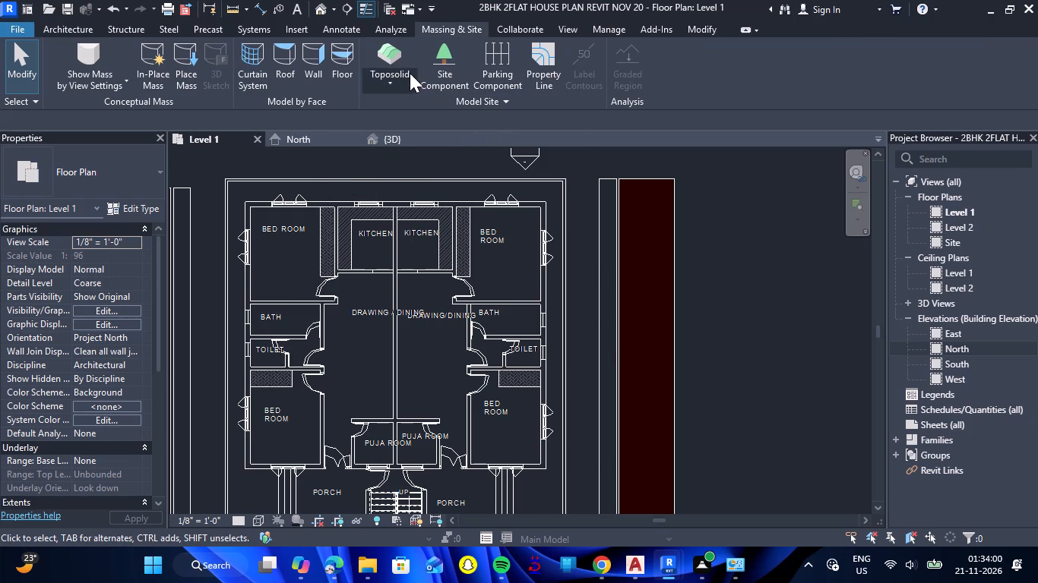
click(405, 65)
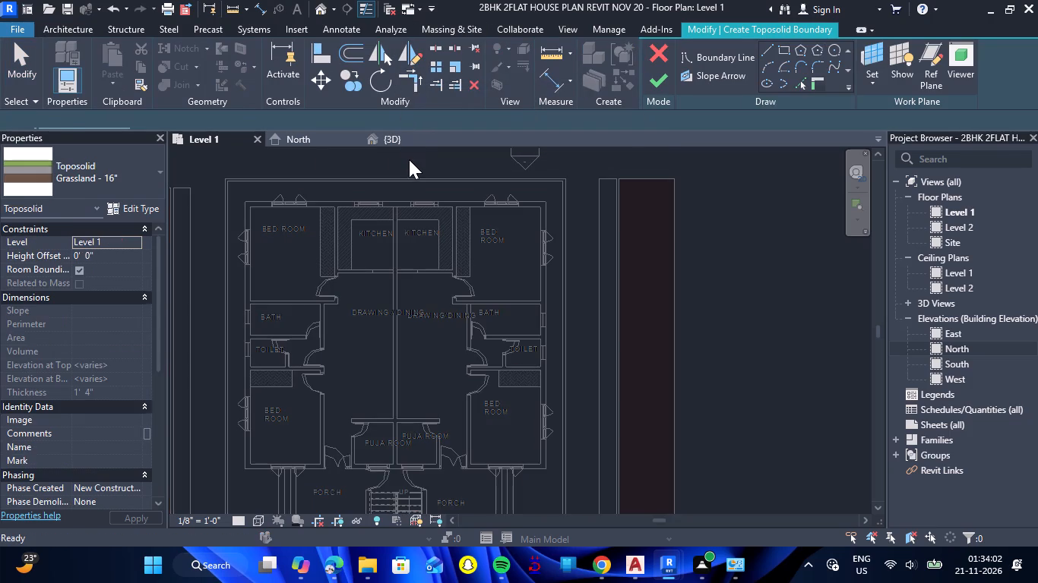
click(166, 171)
click(163, 171)
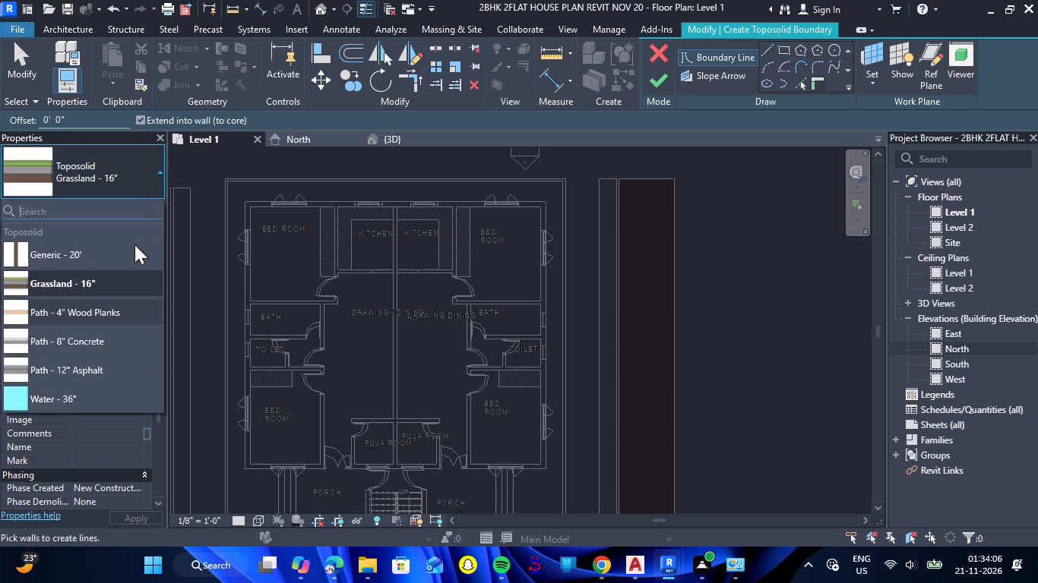
scroll(119, 255, up, 1)
click(97, 277)
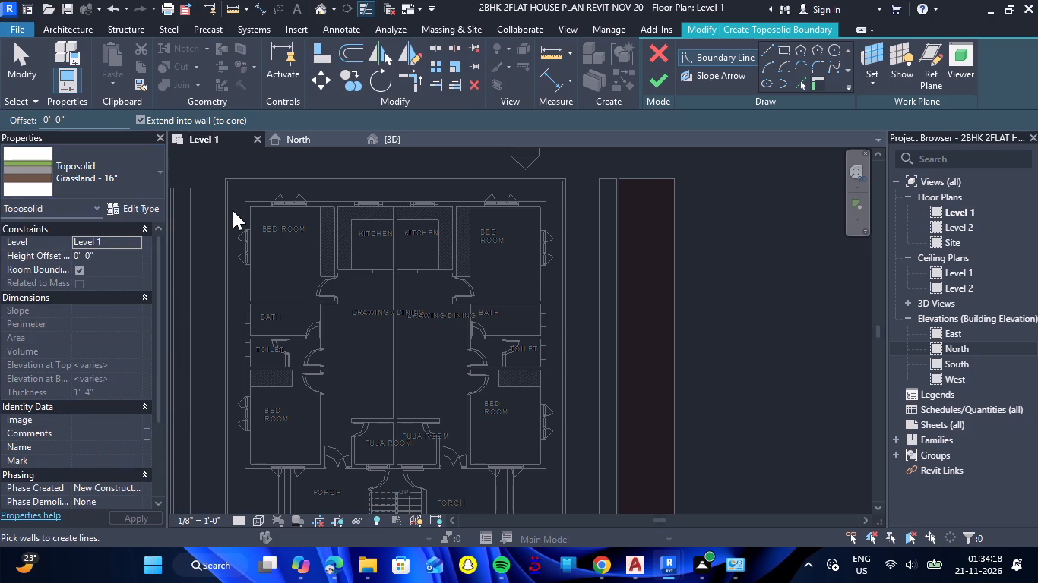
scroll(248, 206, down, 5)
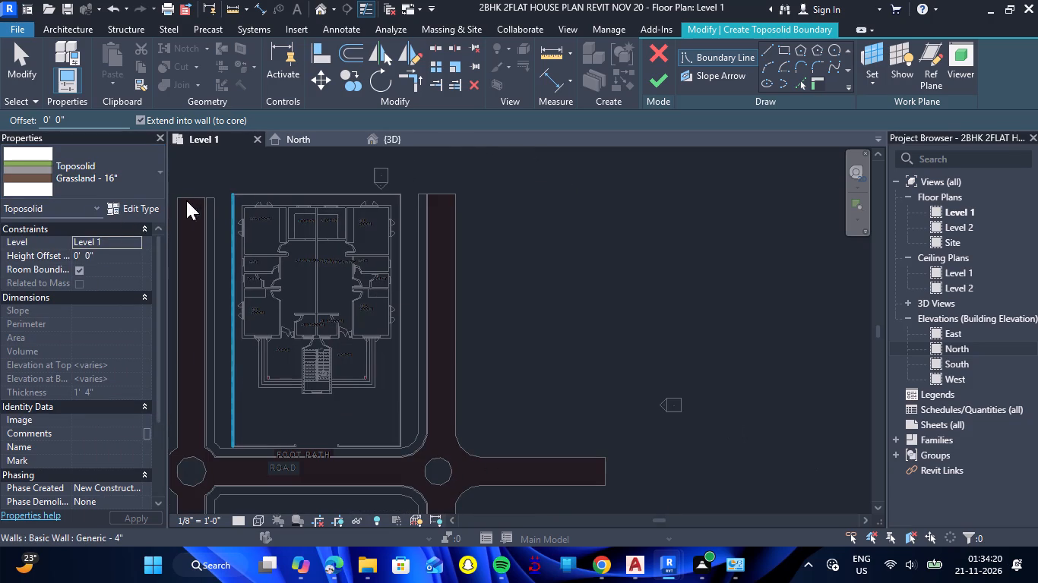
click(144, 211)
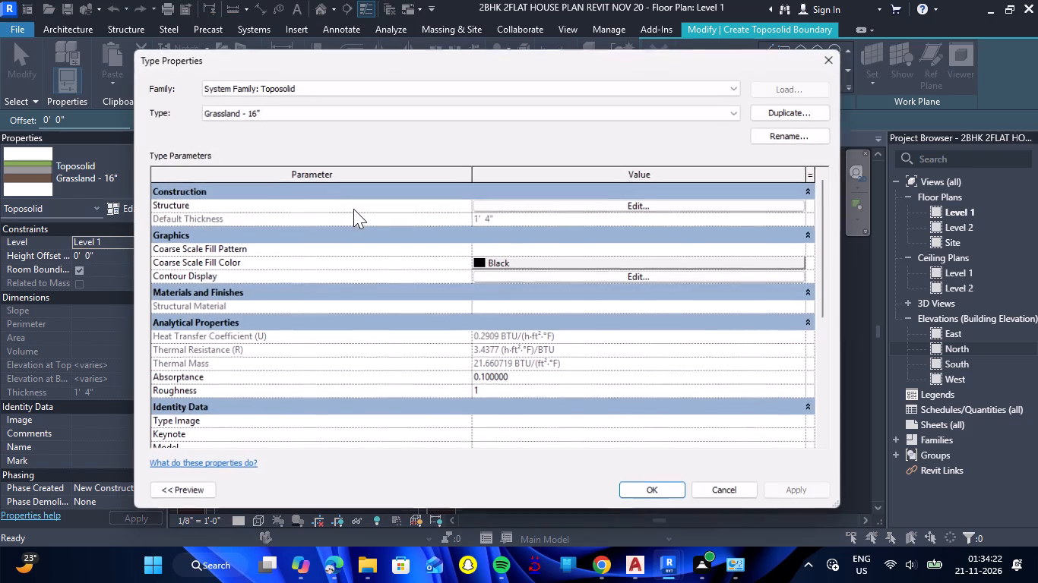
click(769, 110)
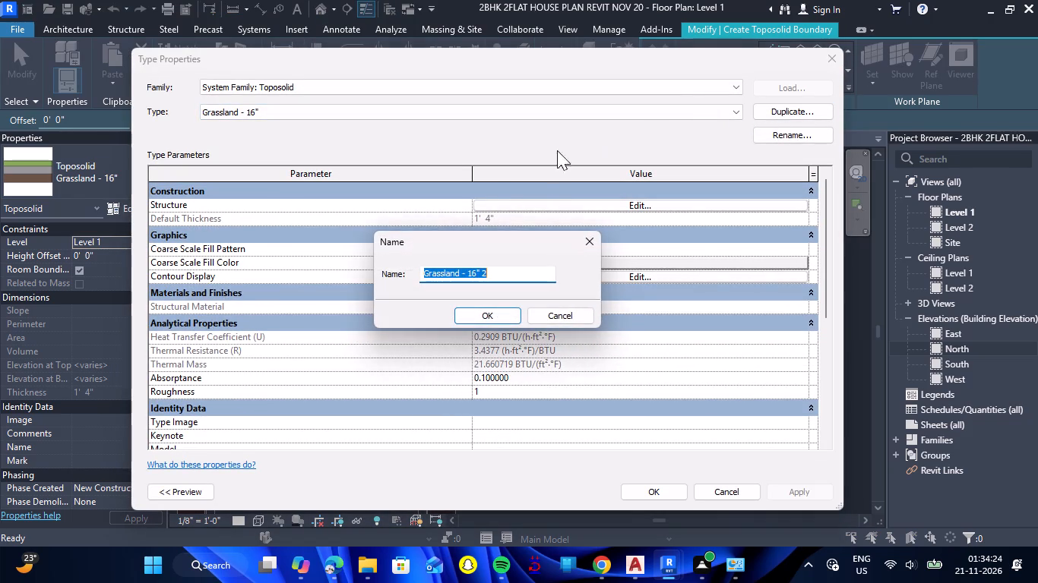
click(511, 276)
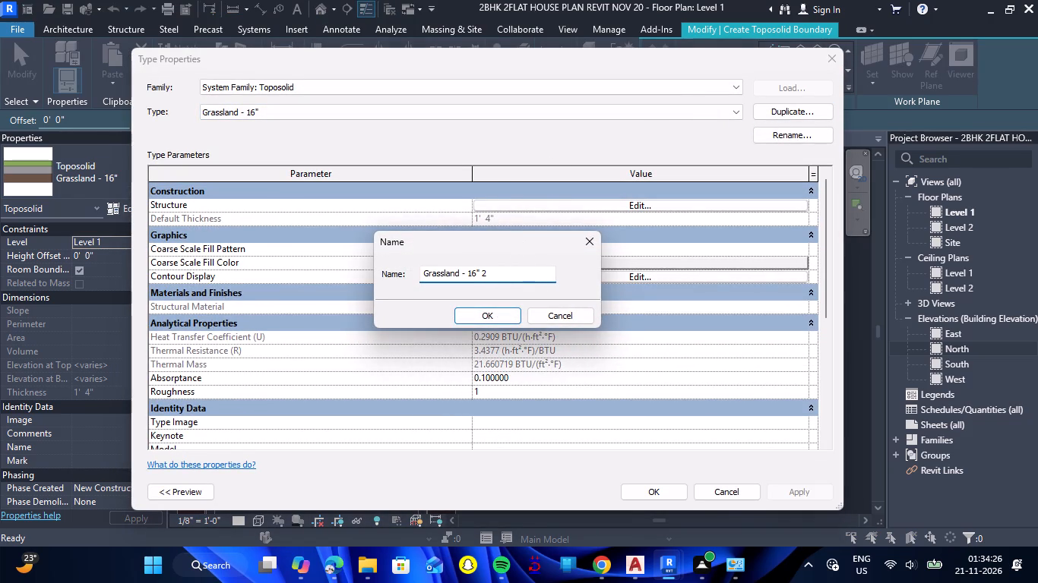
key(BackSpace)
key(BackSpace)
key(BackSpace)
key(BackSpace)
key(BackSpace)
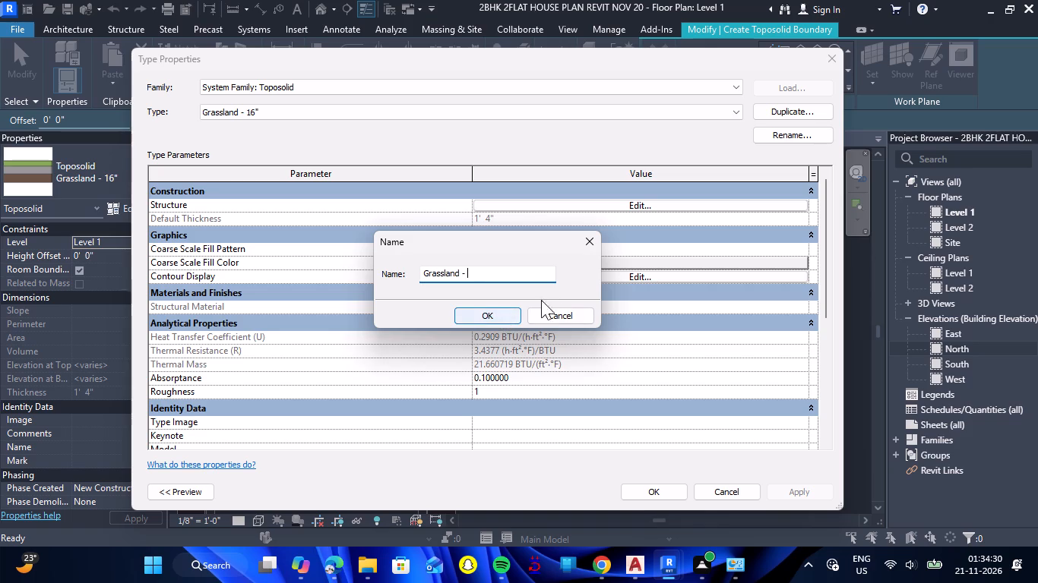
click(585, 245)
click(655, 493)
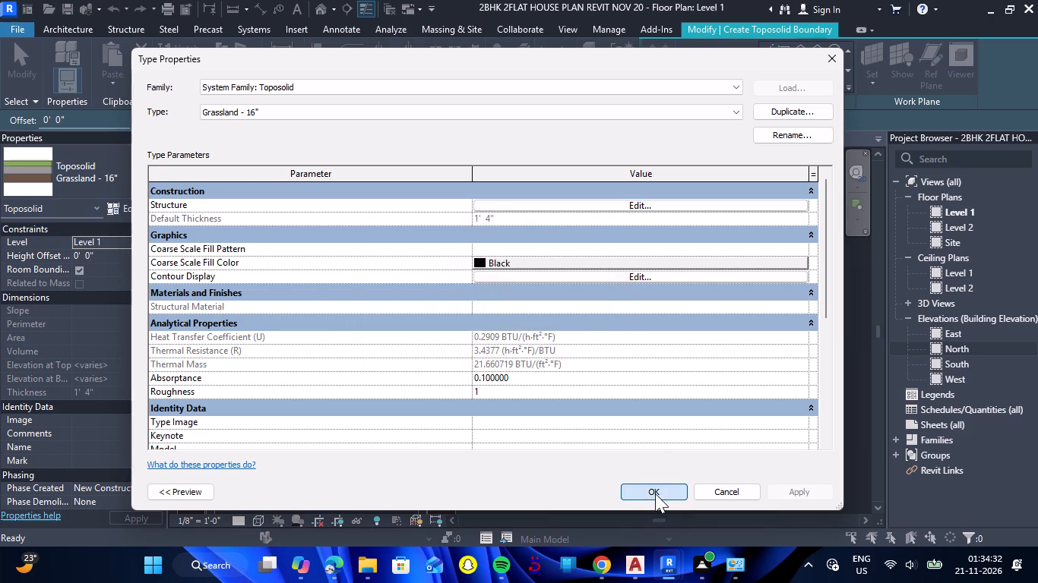
Pick the outer faces of the west, rear and east boundary walls as toposolid boundary lines.
scroll(529, 372, down, 5)
scroll(380, 298, up, 7)
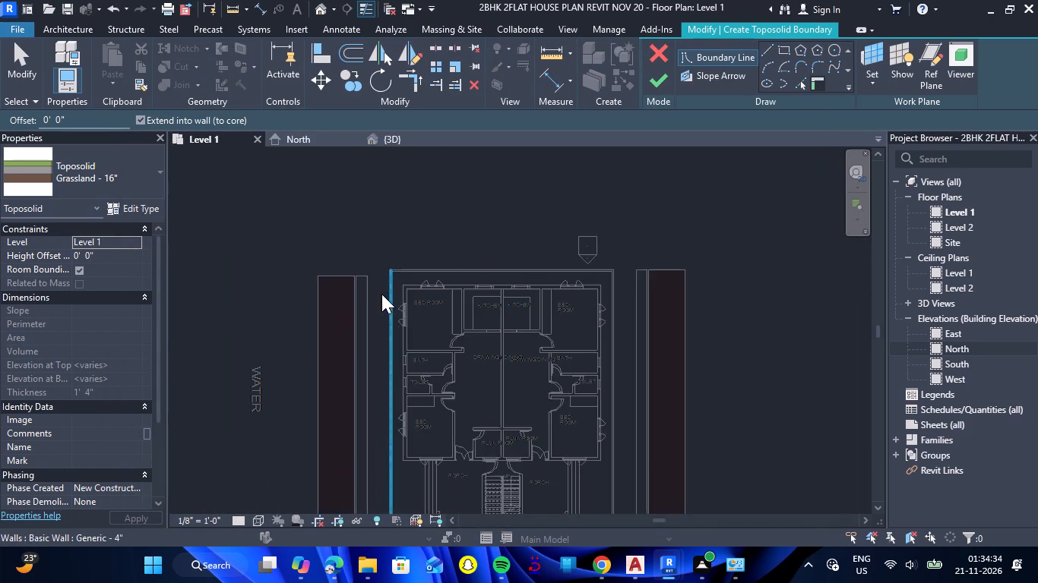
scroll(388, 276, up, 7)
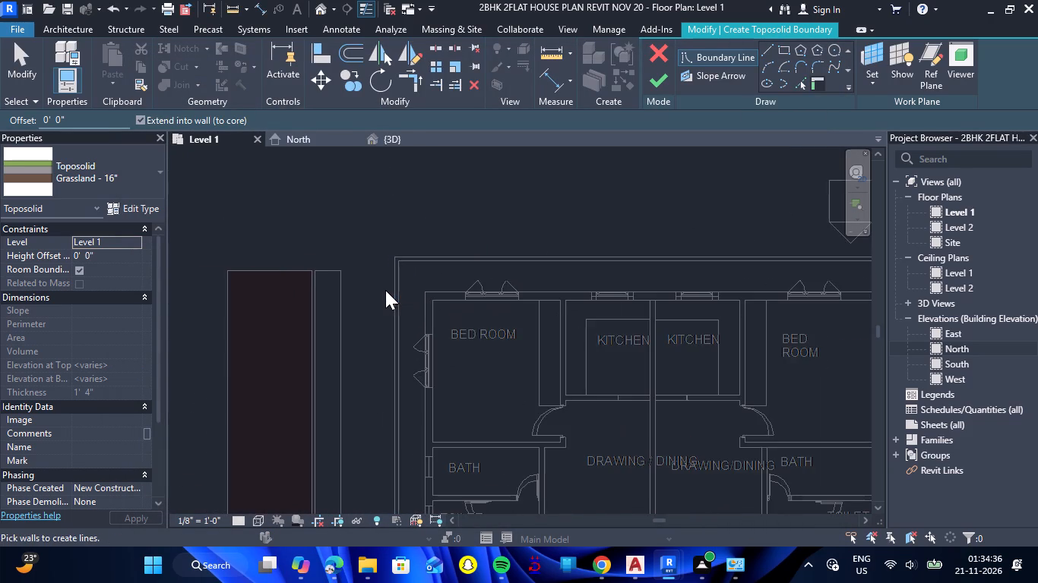
scroll(385, 290, down, 4)
scroll(399, 290, up, 4)
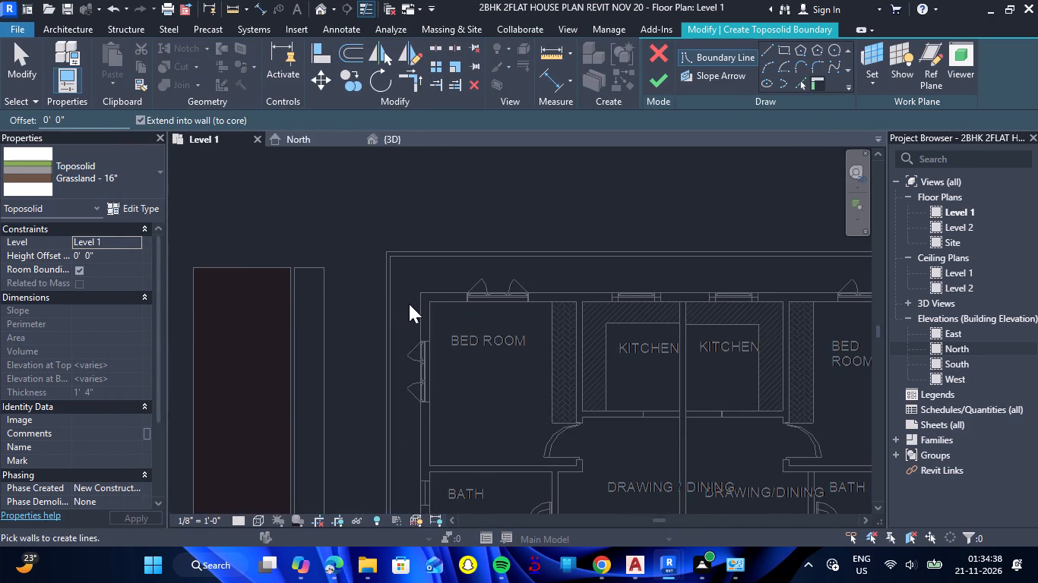
scroll(409, 304, up, 3)
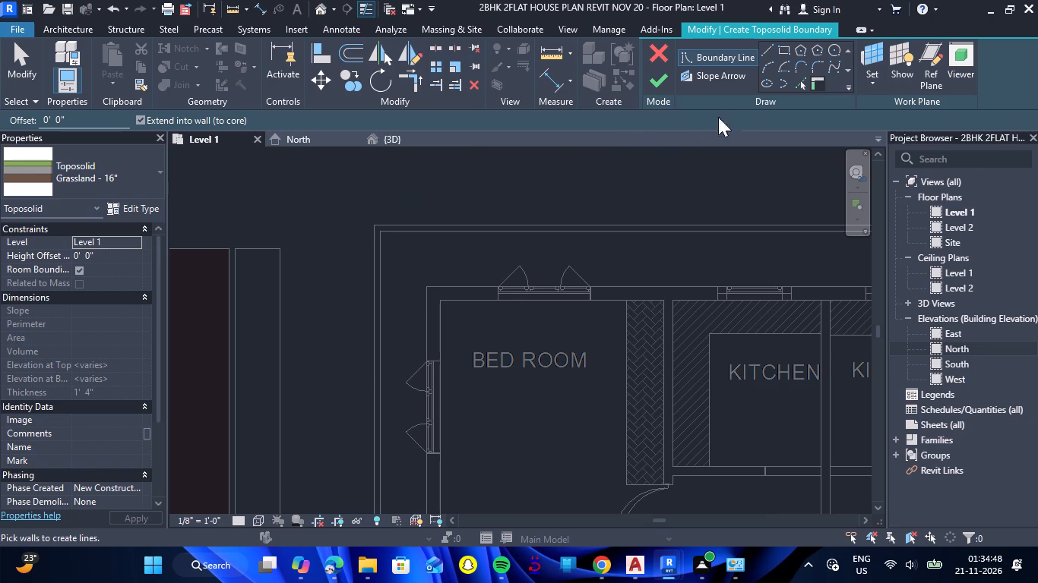
click(797, 80)
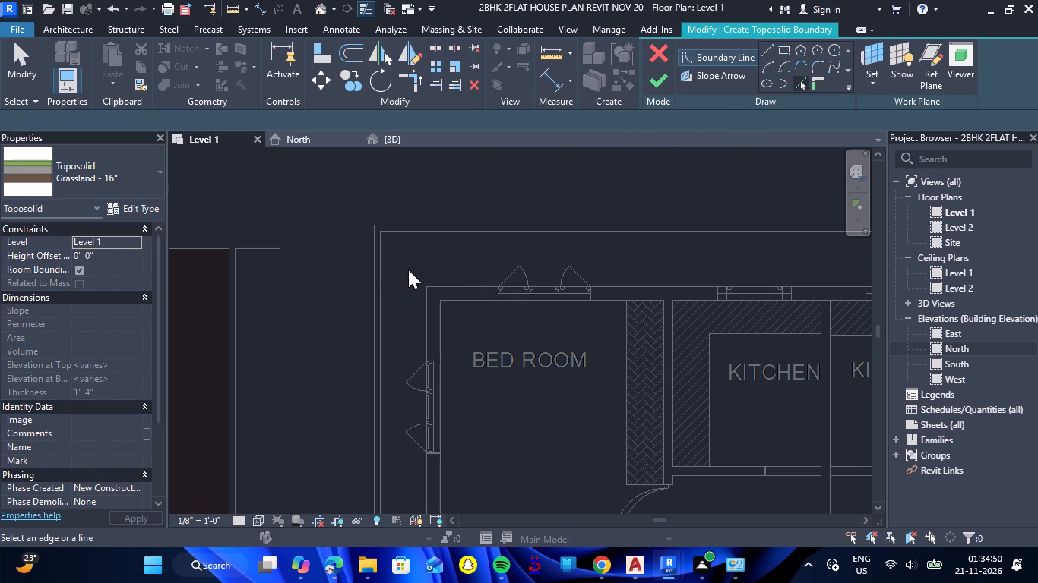
click(384, 284)
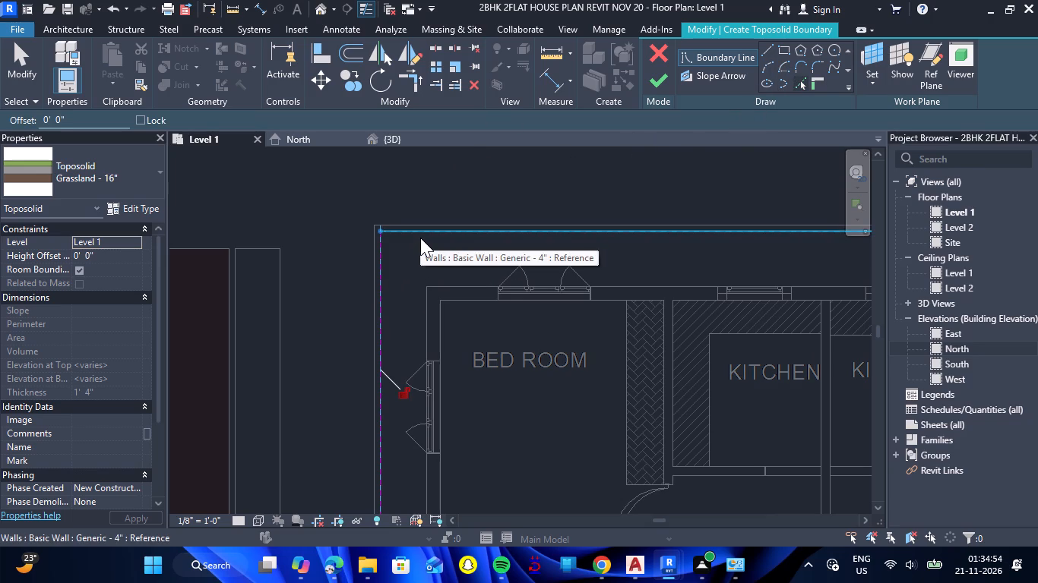
key(ctrl+z)
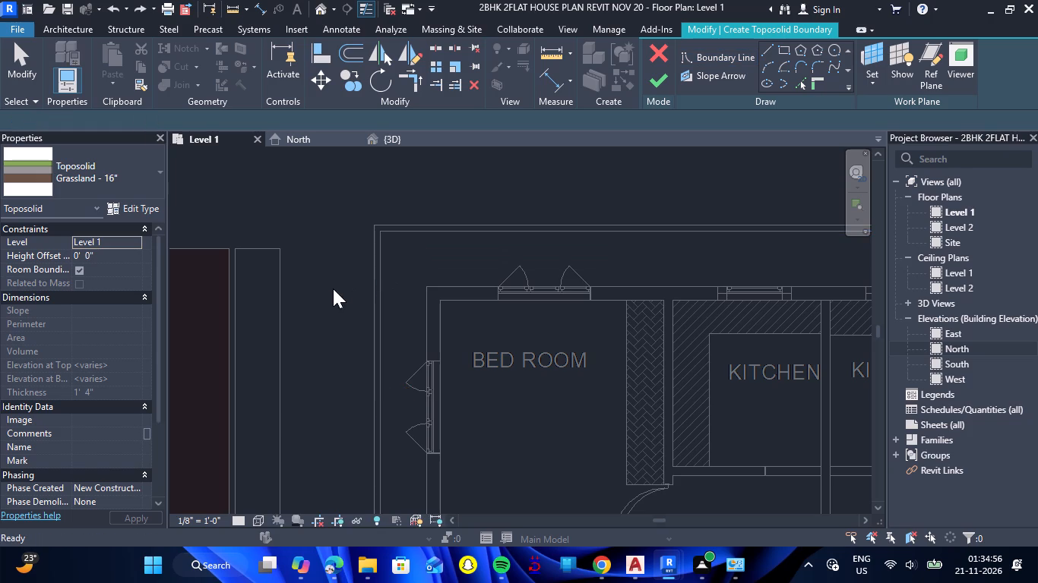
click(370, 298)
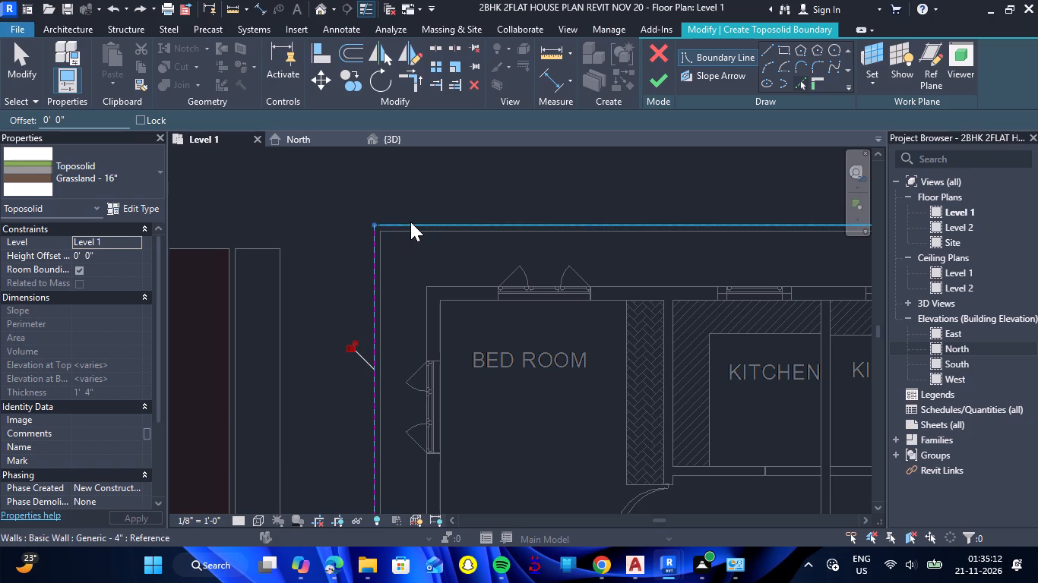
click(411, 222)
scroll(311, 231, down, 8)
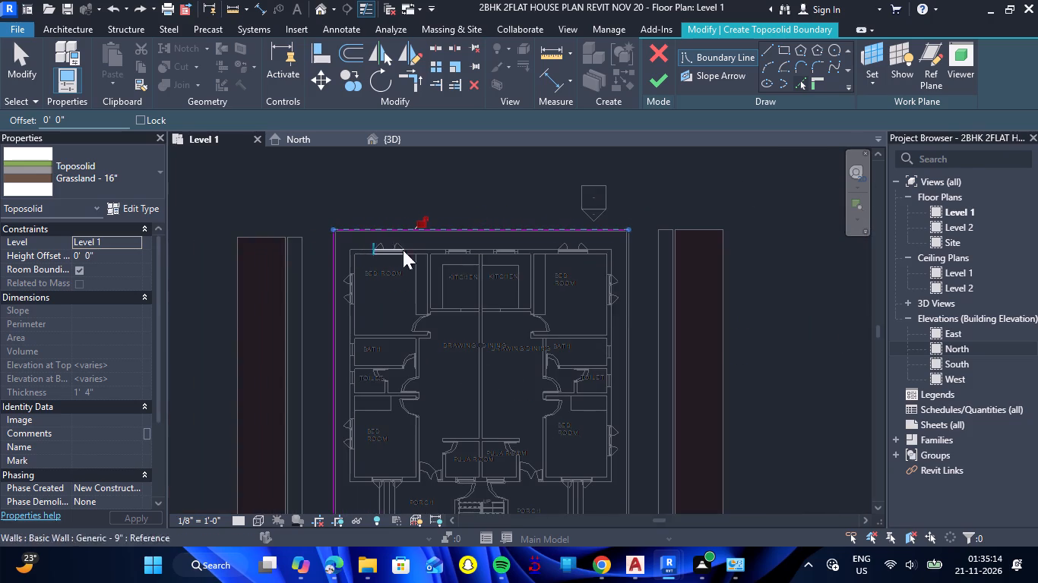
click(634, 313)
scroll(569, 295, down, 6)
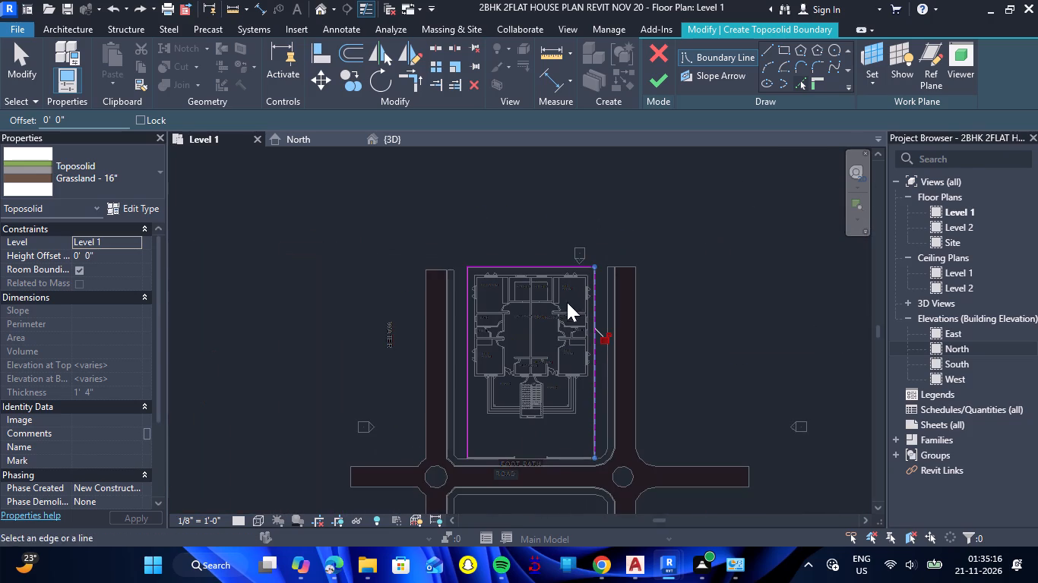
Add the outer faces of the two front boundary walls beside the gate opening as toposolid boundary lines.
scroll(567, 461, up, 11)
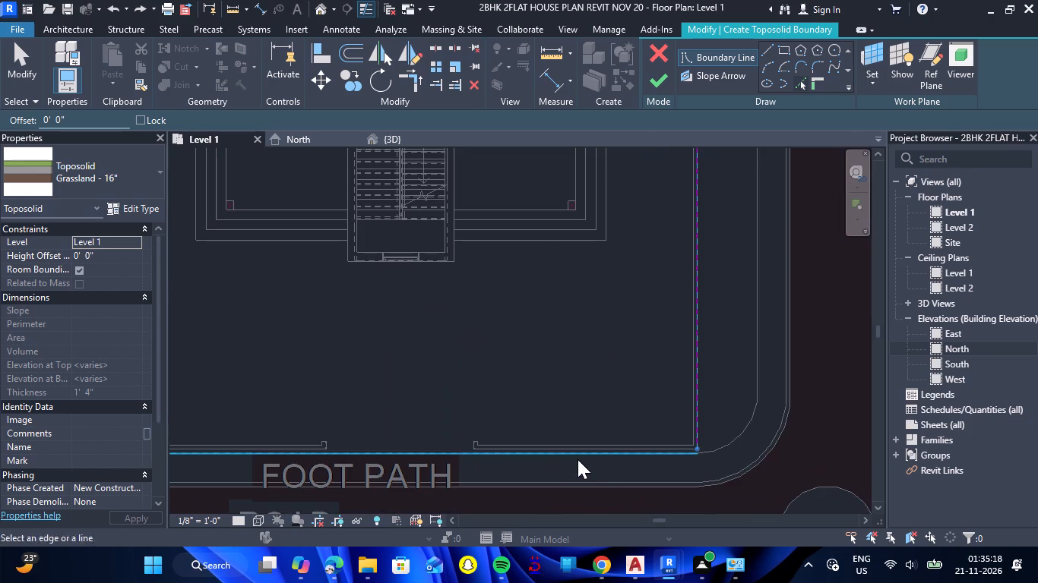
scroll(603, 455, up, 4)
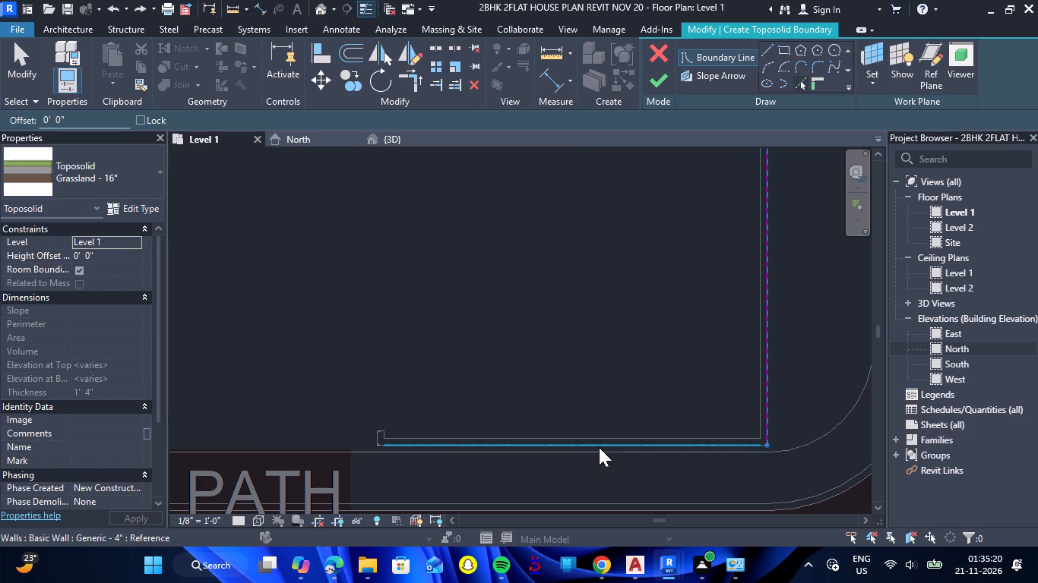
click(599, 447)
scroll(378, 426, down, 8)
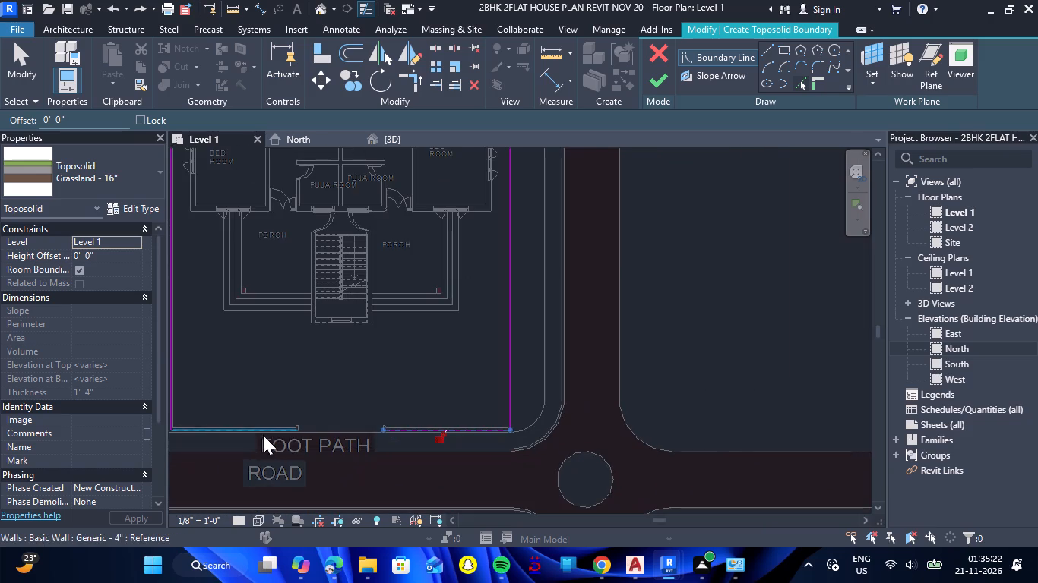
scroll(245, 434, up, 11)
click(282, 417)
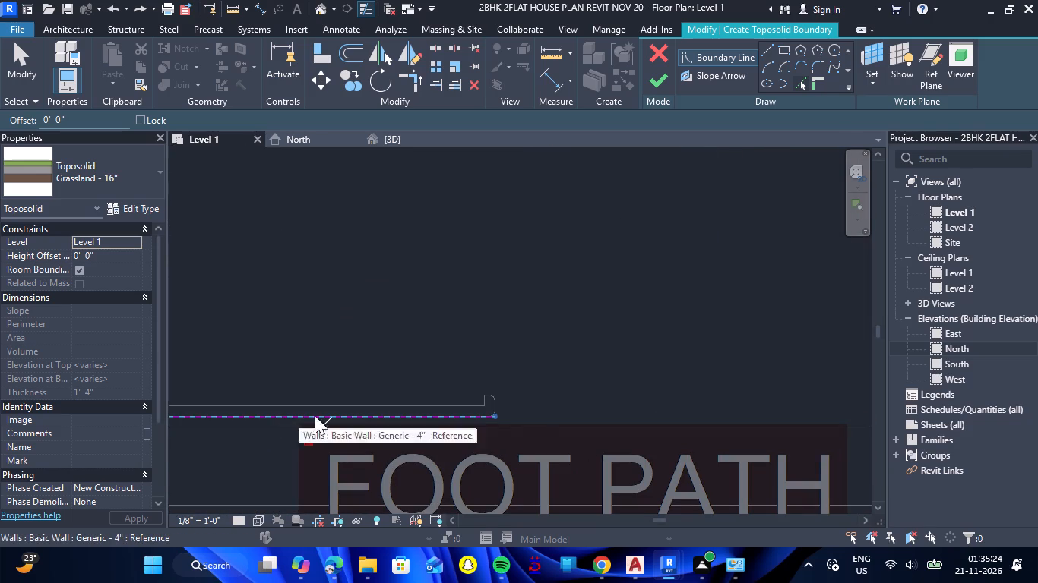
Join the two front boundary lines across the gate opening with Trim/Extend to Corner and finish the toposolid.
click(416, 87)
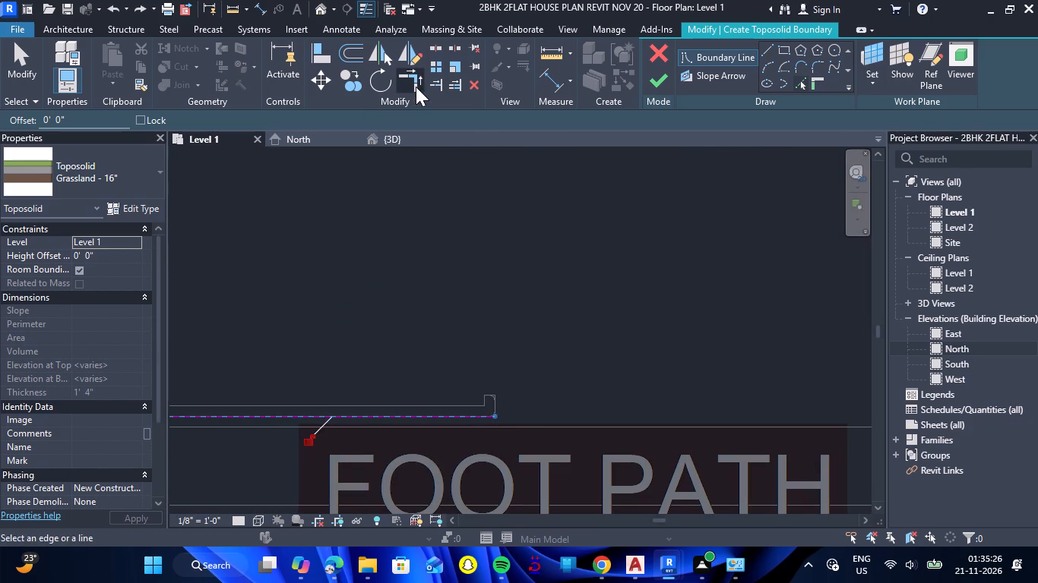
click(470, 417)
scroll(397, 388, down, 5)
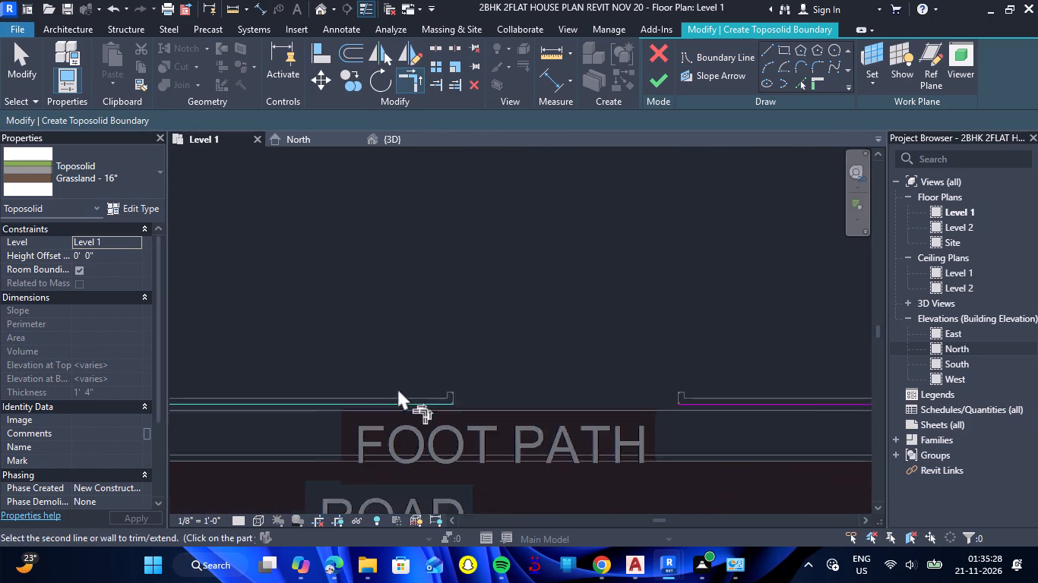
scroll(397, 388, down, 1)
click(628, 400)
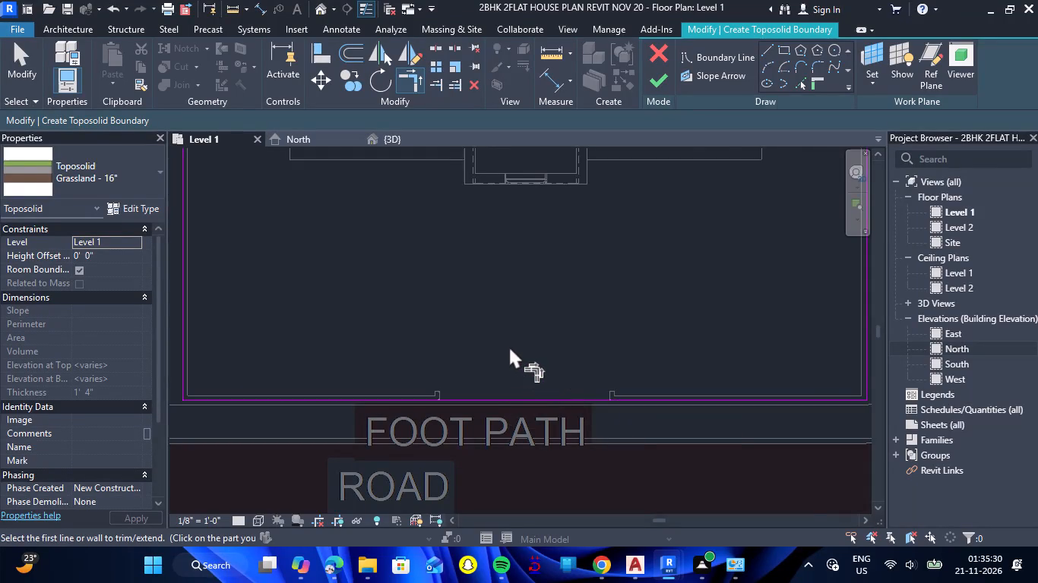
scroll(509, 346, down, 2)
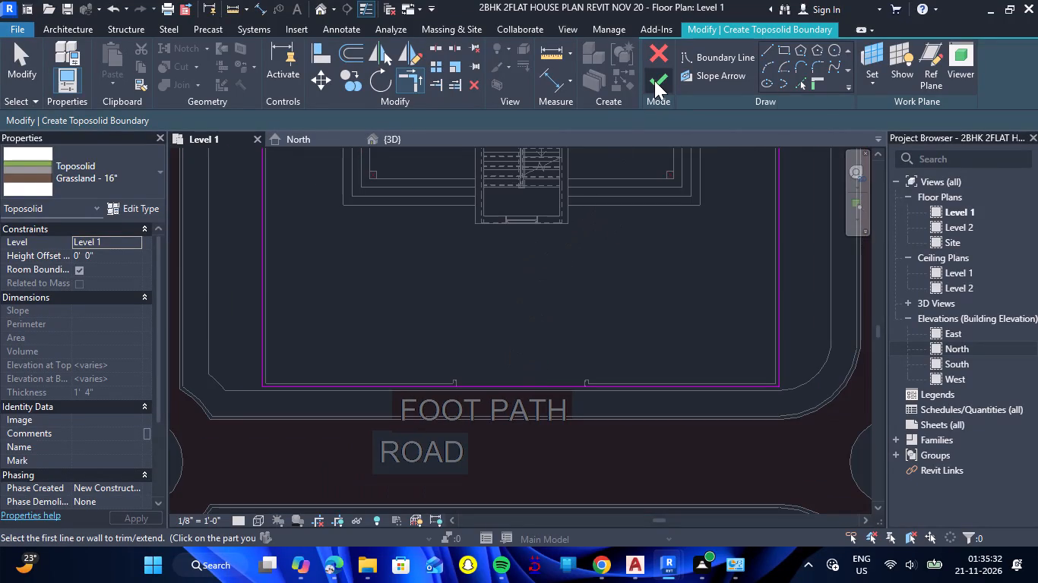
click(654, 80)
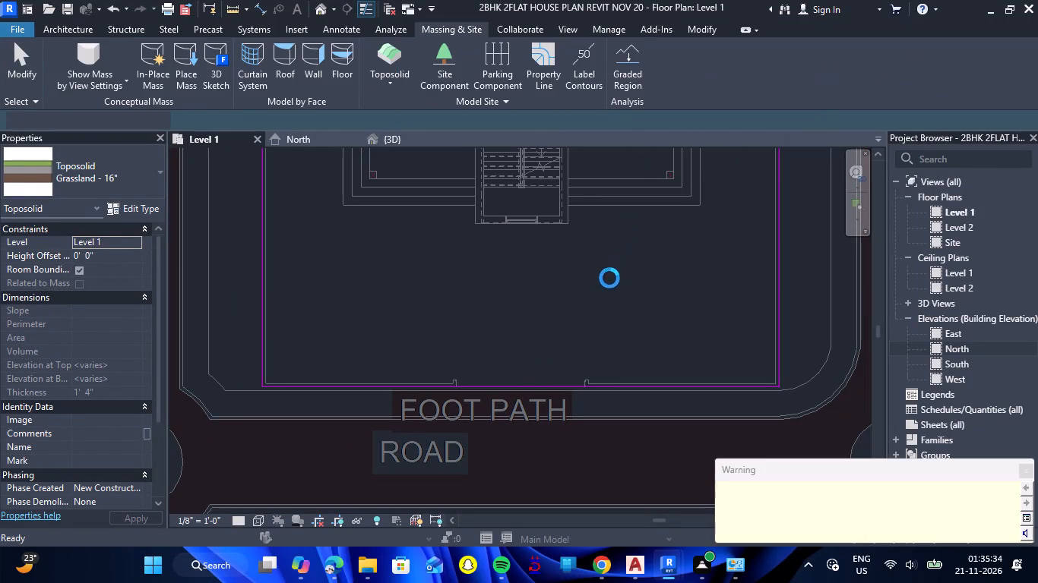
click(641, 150)
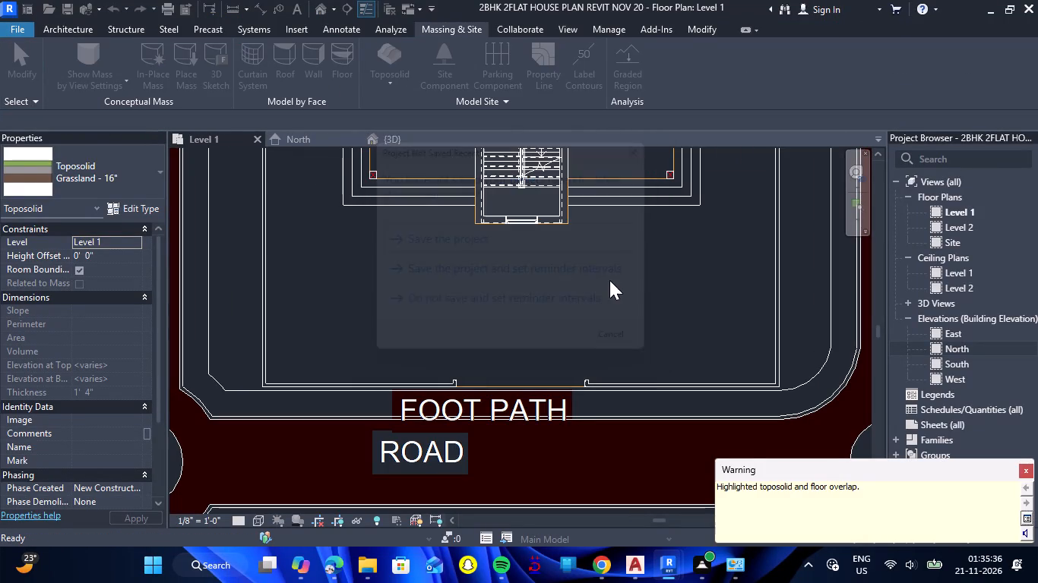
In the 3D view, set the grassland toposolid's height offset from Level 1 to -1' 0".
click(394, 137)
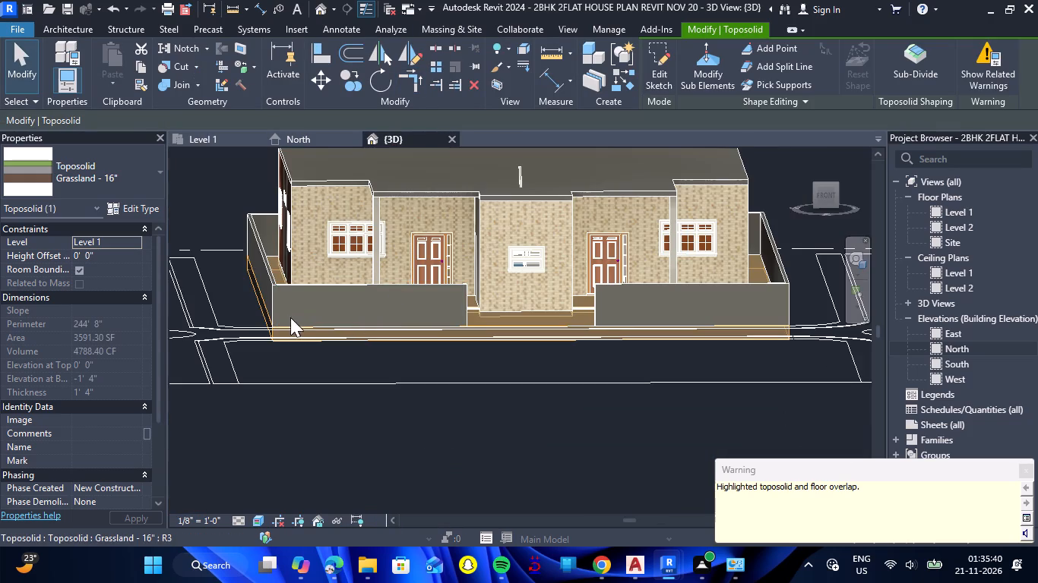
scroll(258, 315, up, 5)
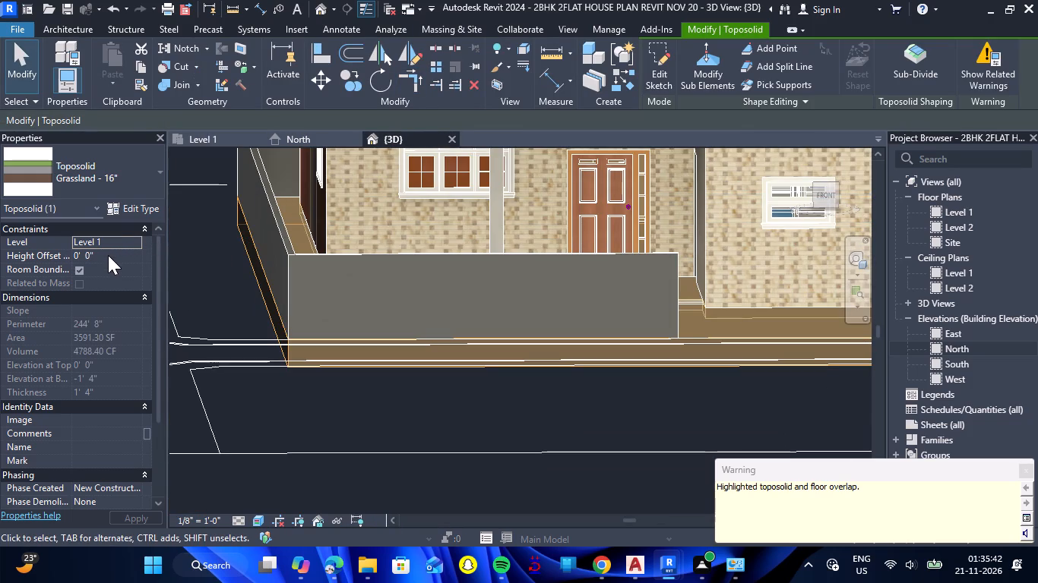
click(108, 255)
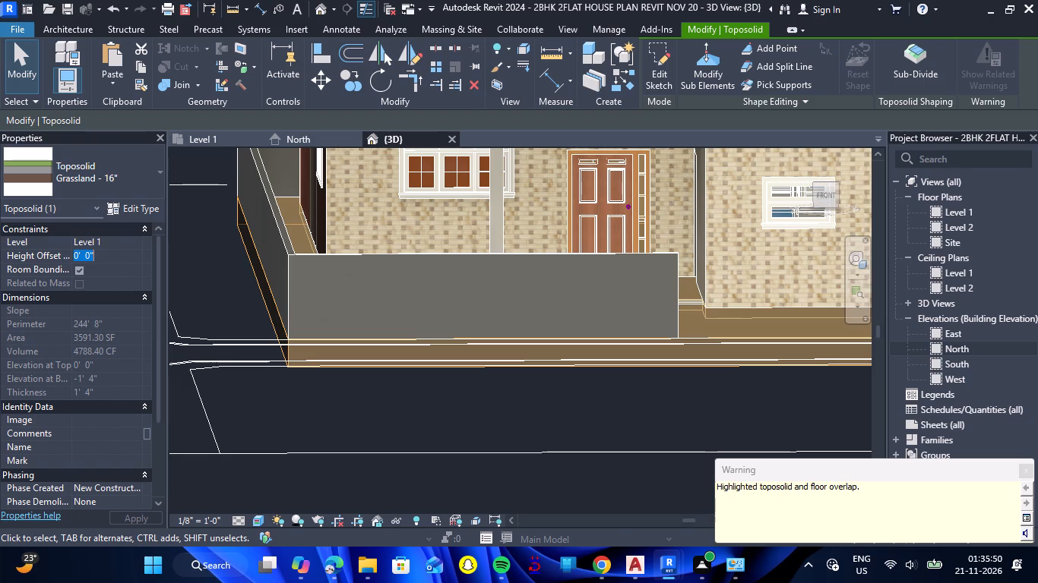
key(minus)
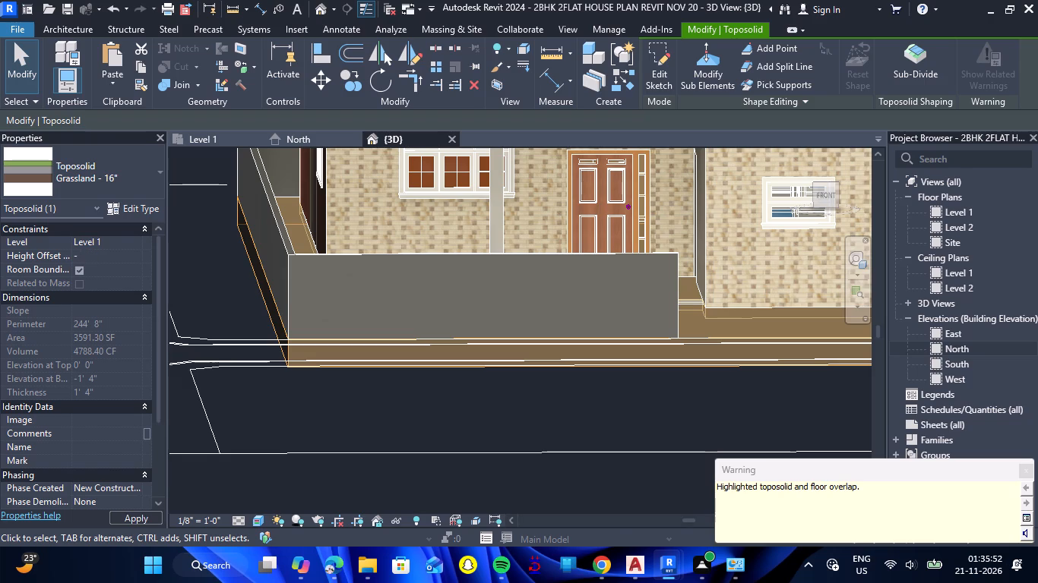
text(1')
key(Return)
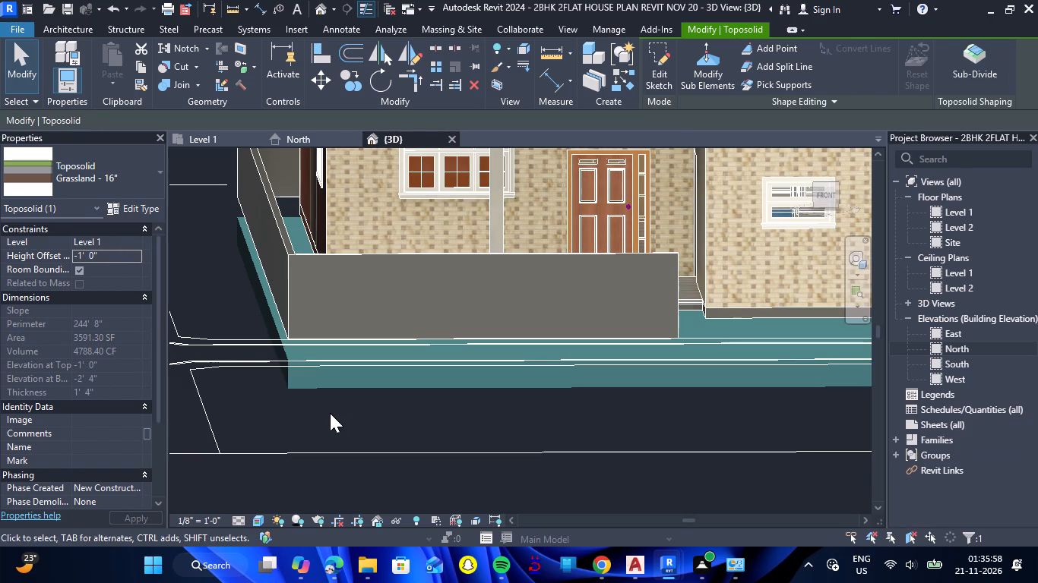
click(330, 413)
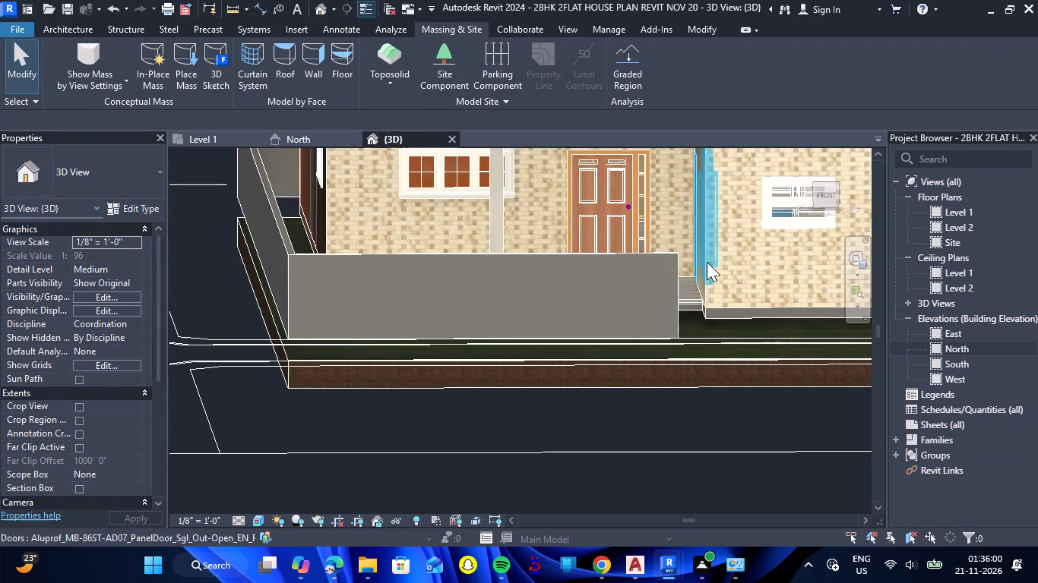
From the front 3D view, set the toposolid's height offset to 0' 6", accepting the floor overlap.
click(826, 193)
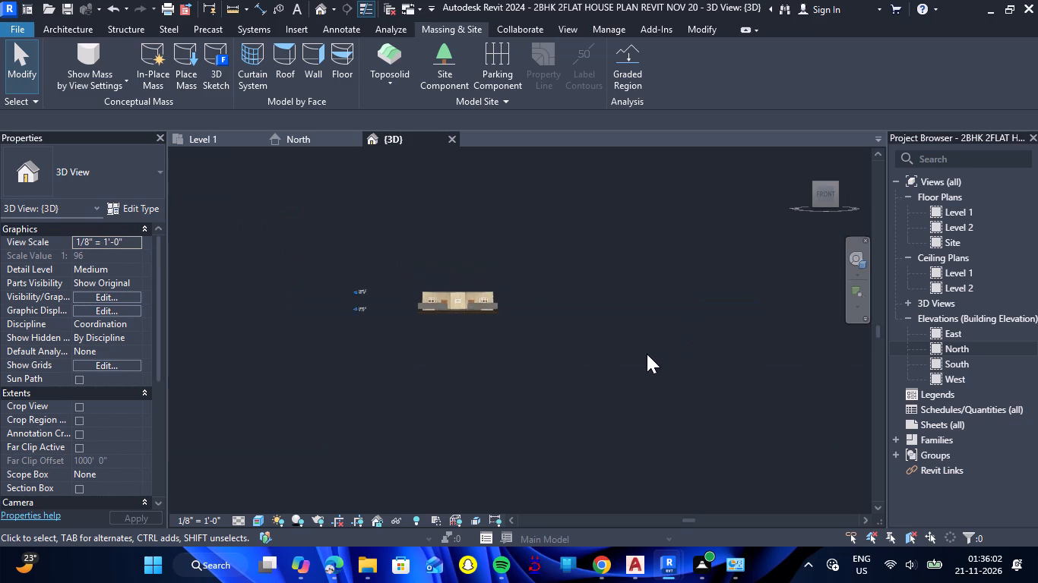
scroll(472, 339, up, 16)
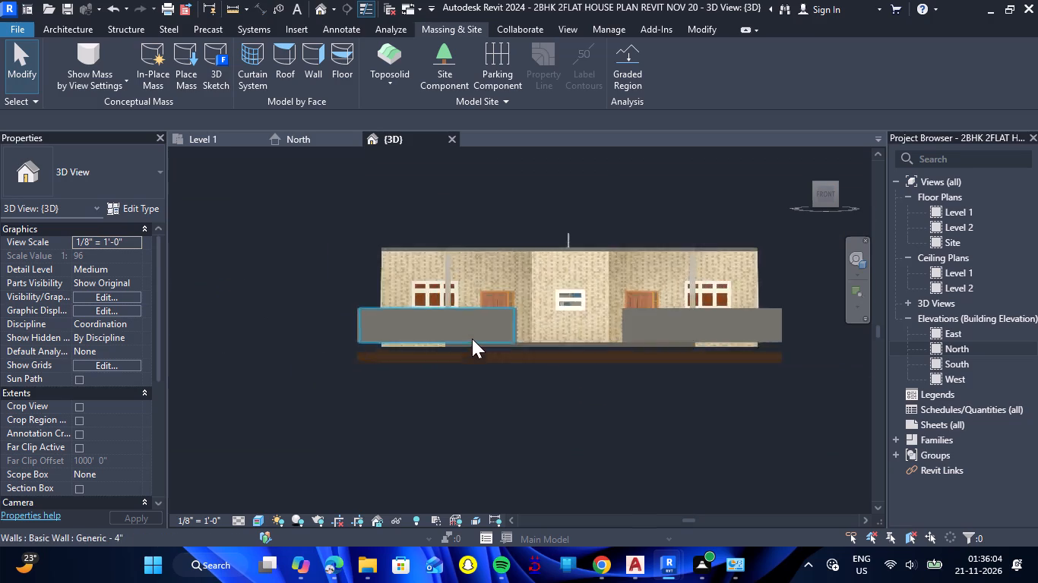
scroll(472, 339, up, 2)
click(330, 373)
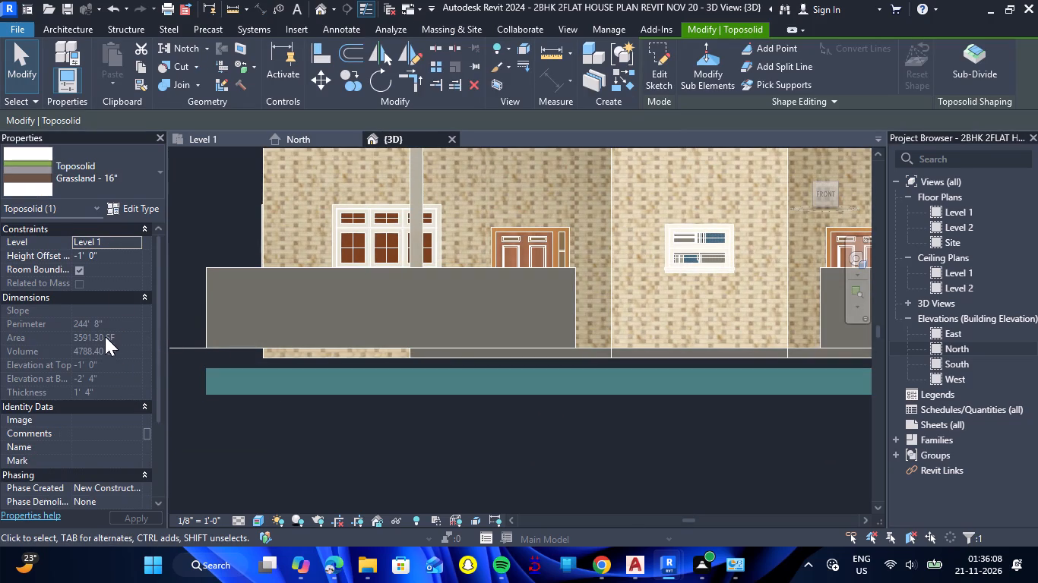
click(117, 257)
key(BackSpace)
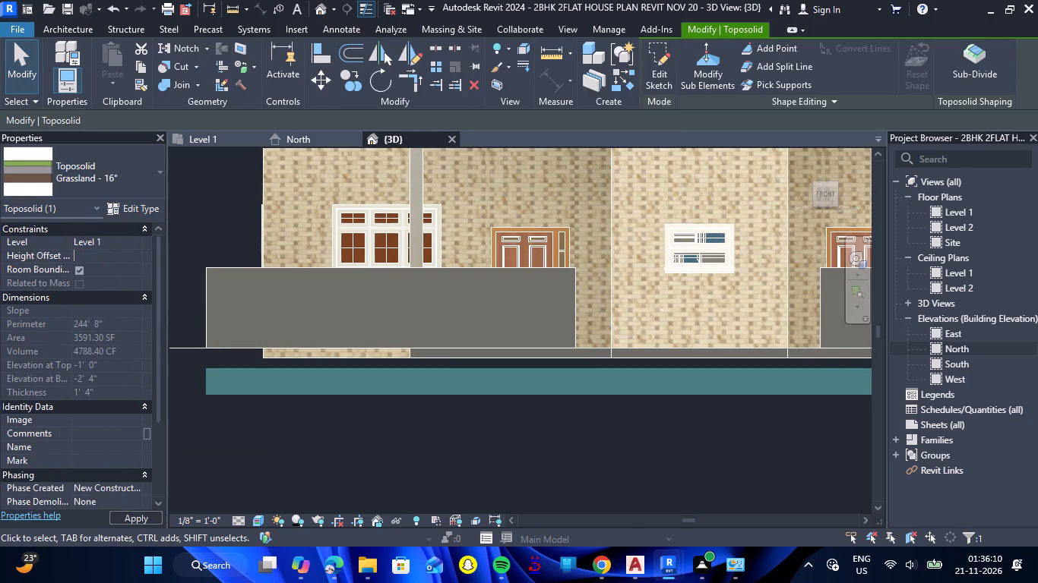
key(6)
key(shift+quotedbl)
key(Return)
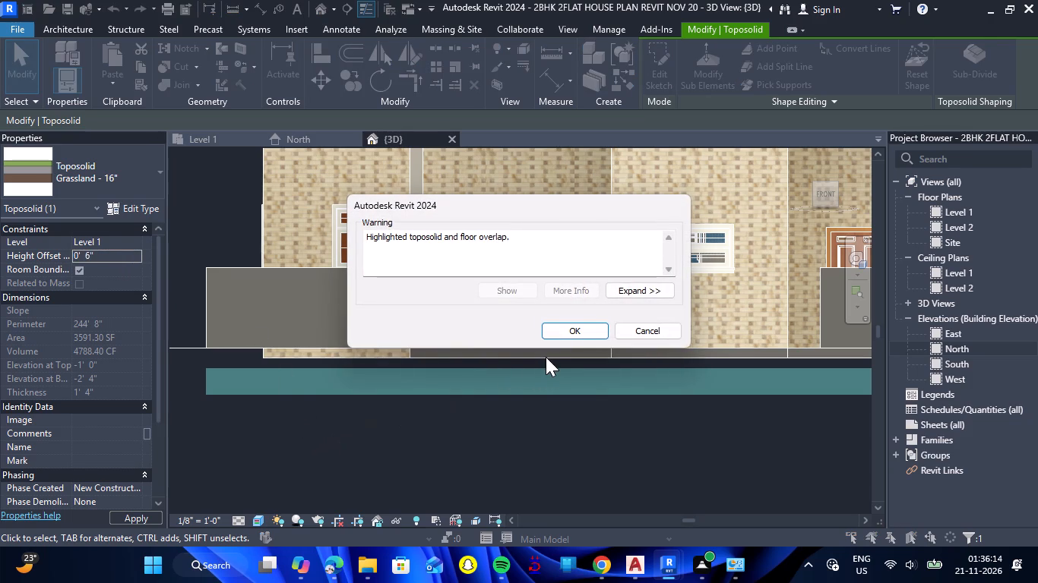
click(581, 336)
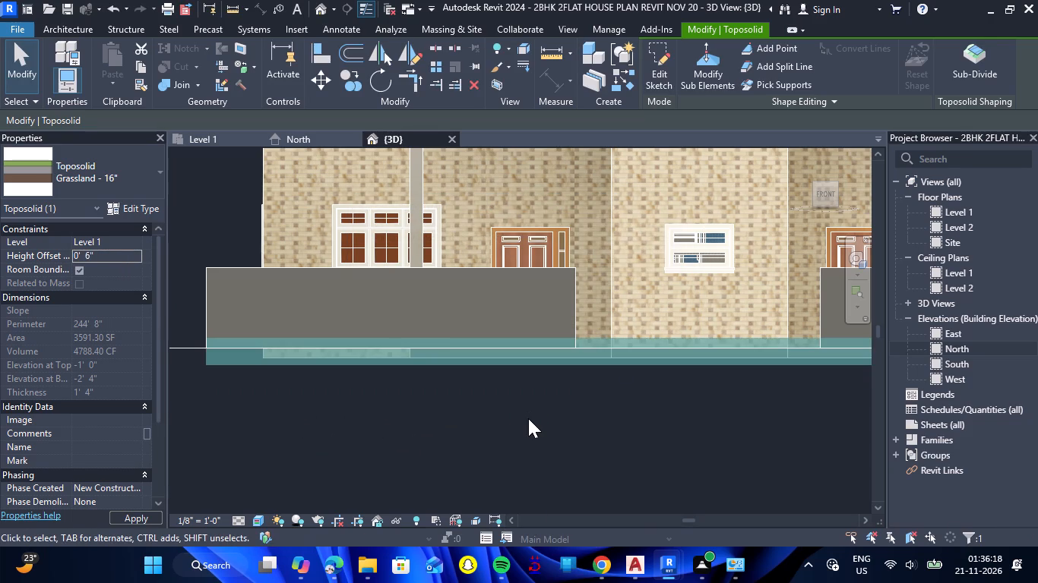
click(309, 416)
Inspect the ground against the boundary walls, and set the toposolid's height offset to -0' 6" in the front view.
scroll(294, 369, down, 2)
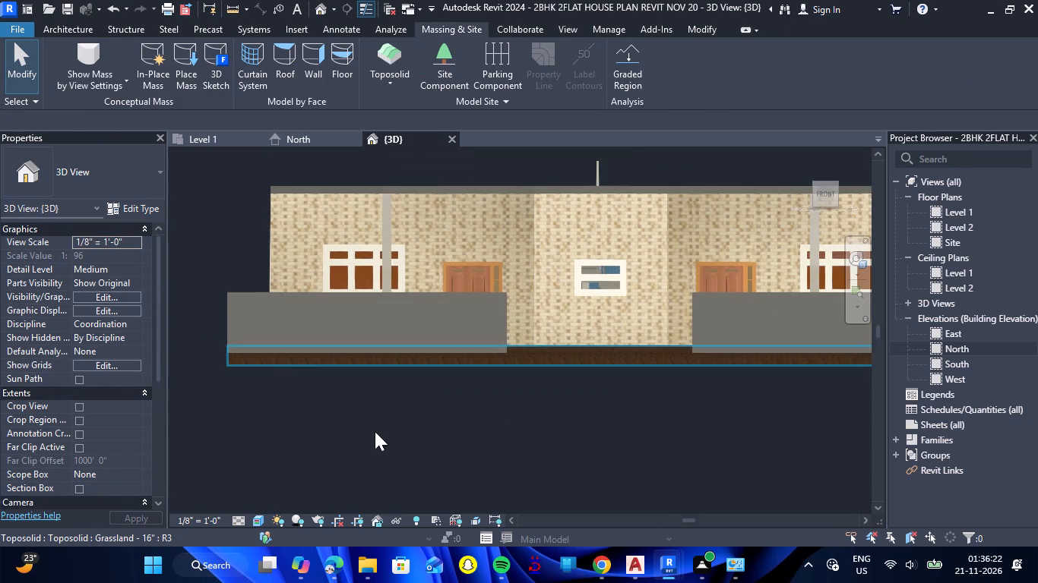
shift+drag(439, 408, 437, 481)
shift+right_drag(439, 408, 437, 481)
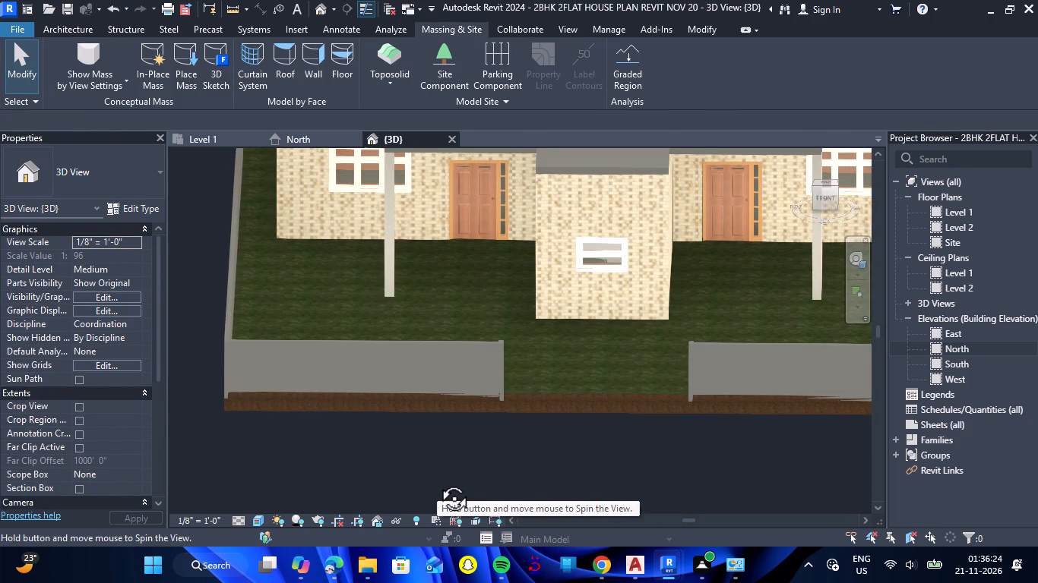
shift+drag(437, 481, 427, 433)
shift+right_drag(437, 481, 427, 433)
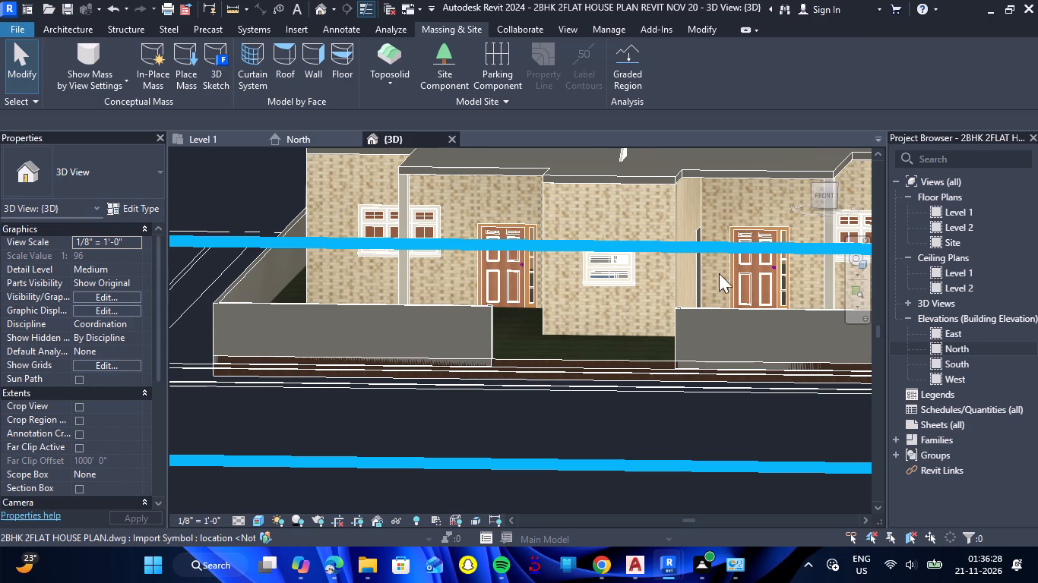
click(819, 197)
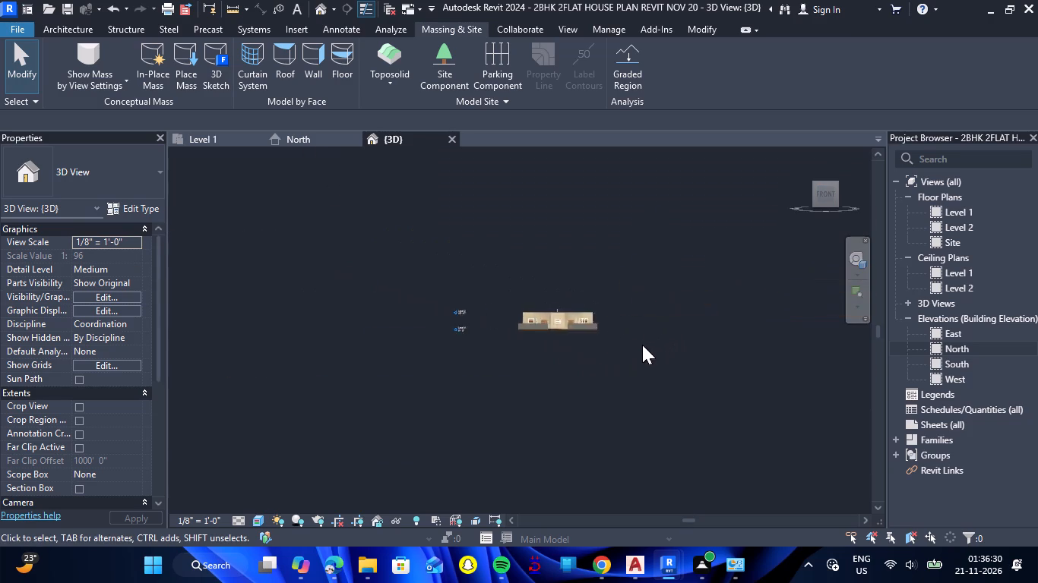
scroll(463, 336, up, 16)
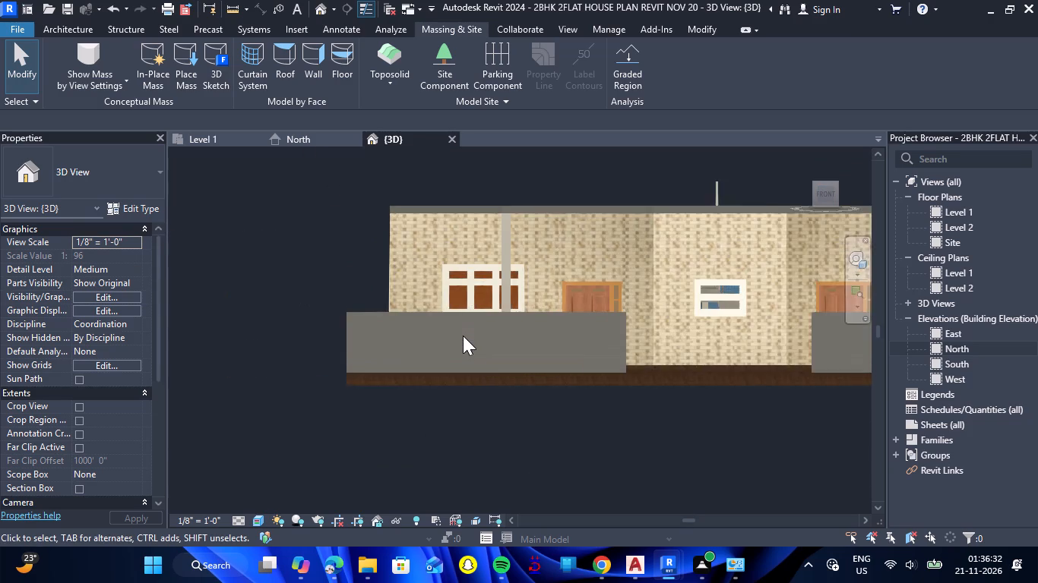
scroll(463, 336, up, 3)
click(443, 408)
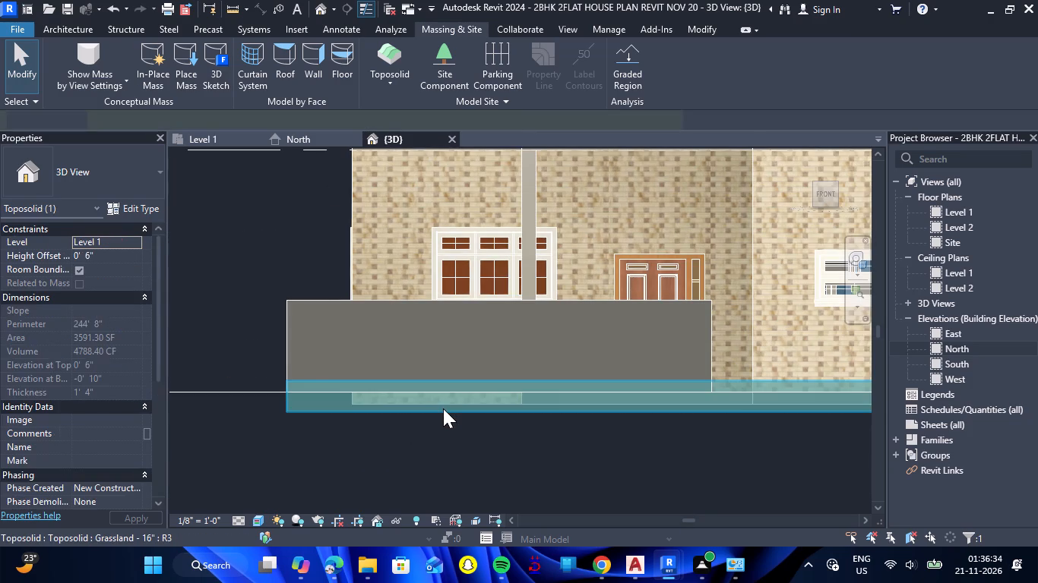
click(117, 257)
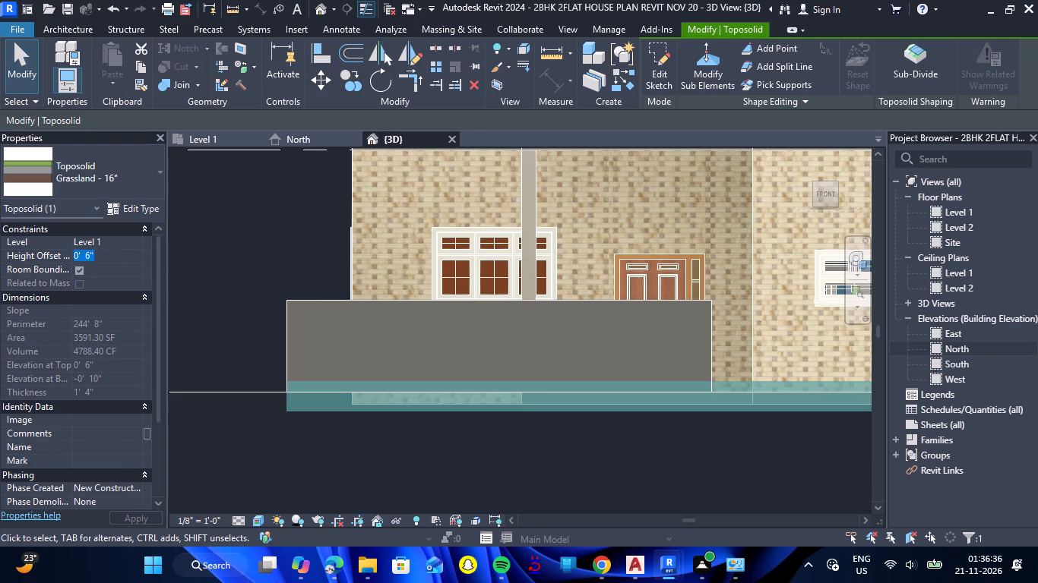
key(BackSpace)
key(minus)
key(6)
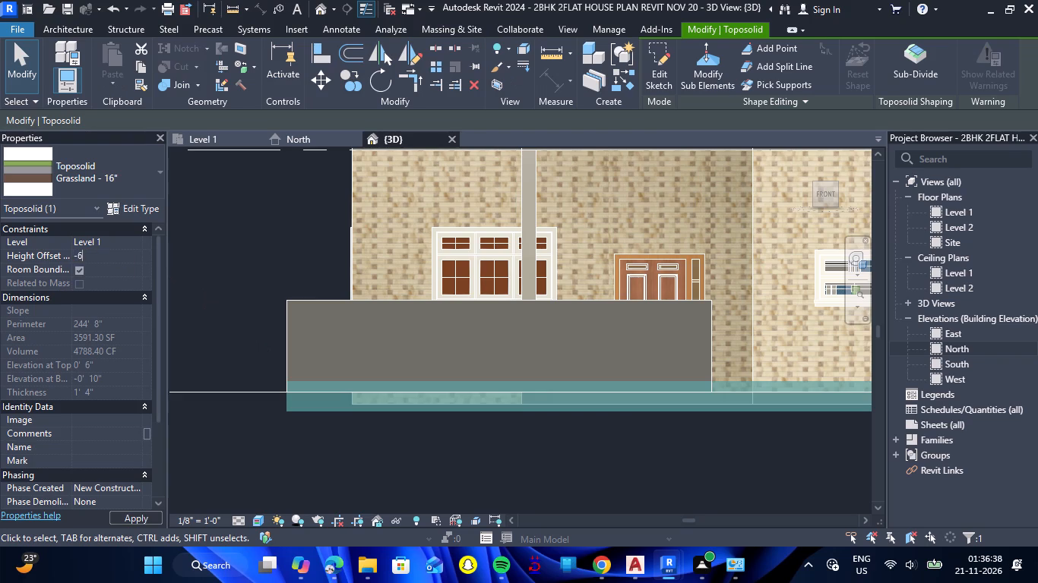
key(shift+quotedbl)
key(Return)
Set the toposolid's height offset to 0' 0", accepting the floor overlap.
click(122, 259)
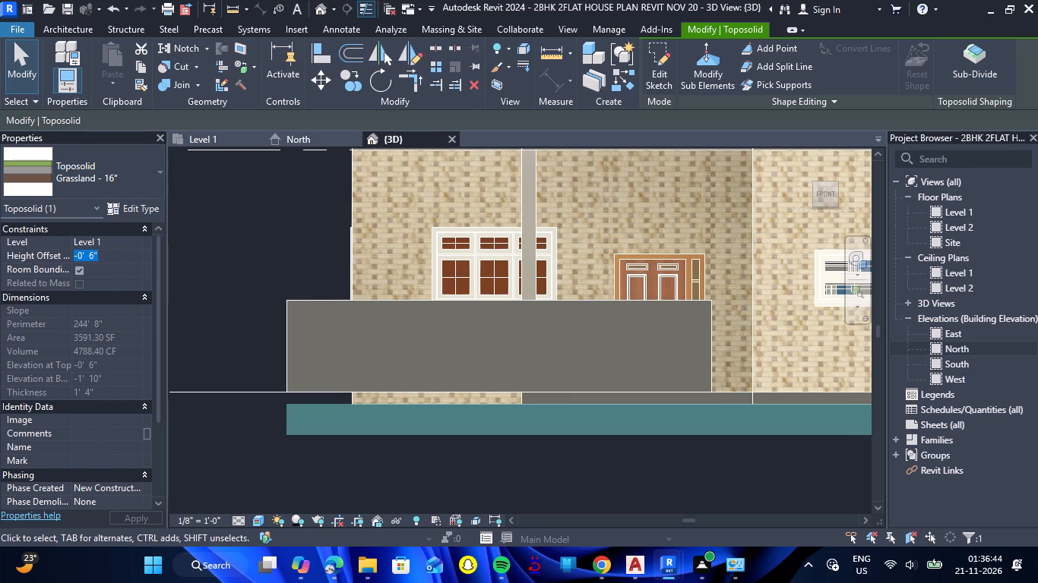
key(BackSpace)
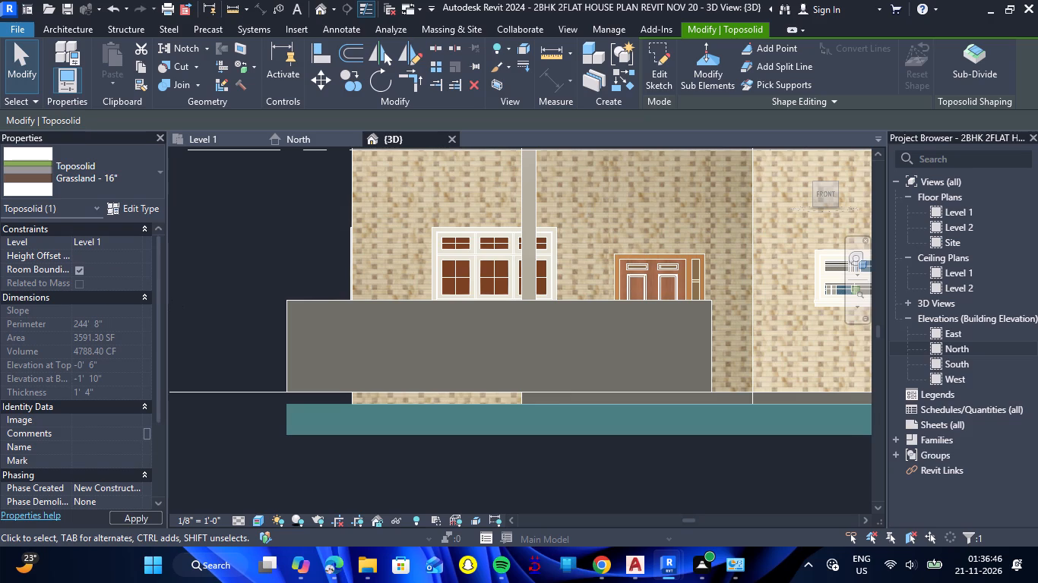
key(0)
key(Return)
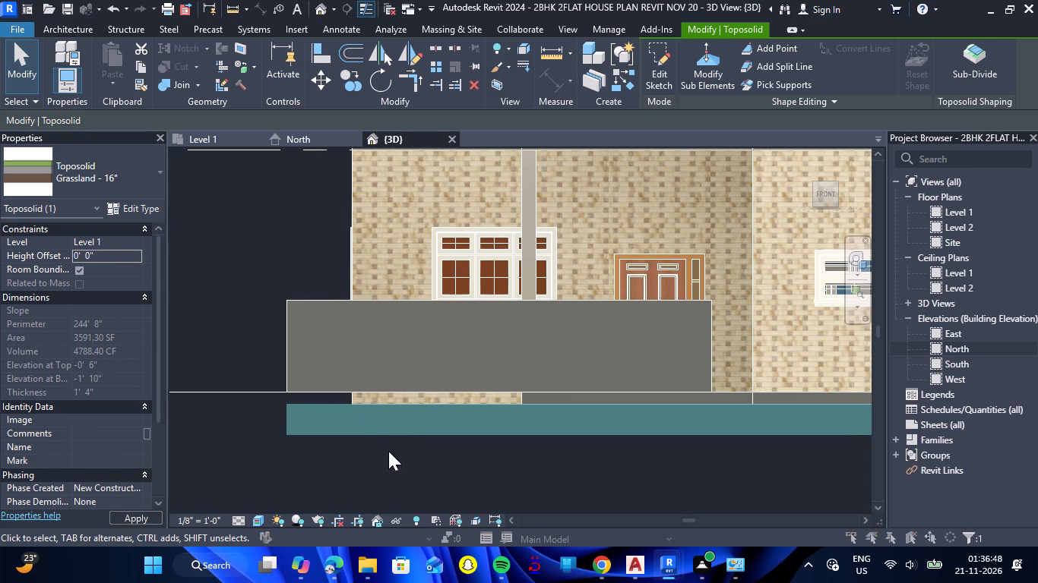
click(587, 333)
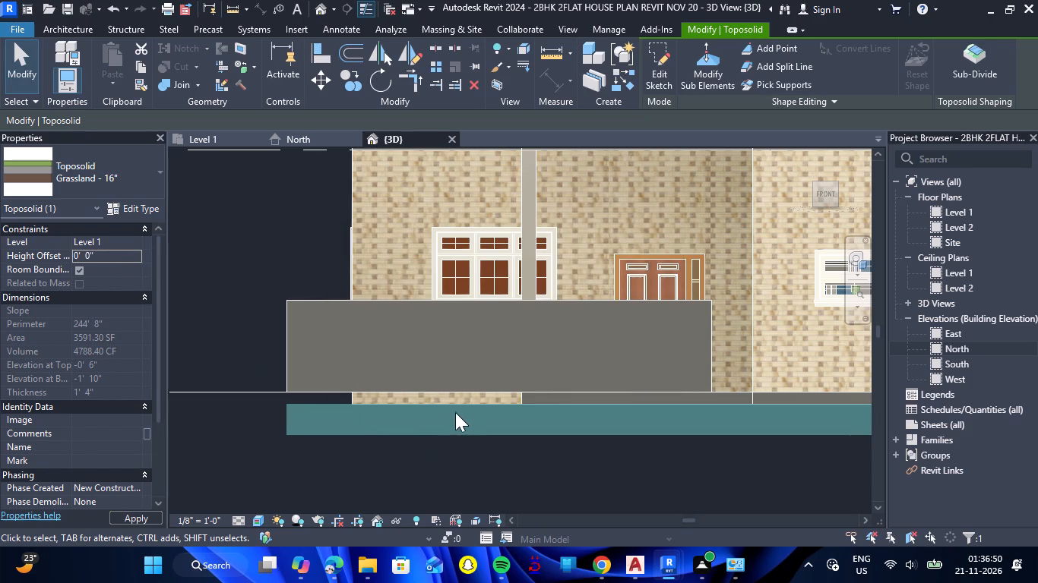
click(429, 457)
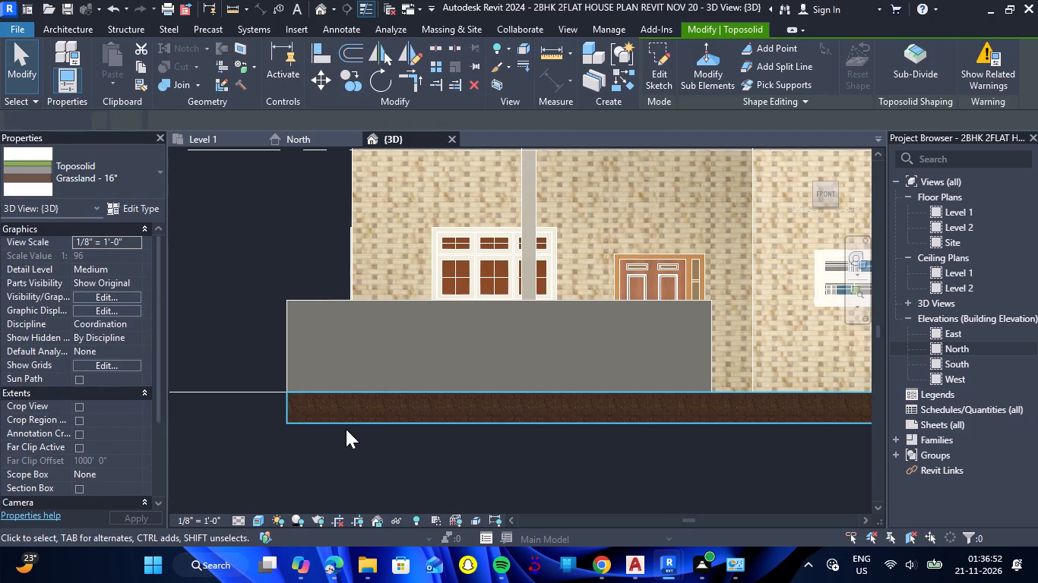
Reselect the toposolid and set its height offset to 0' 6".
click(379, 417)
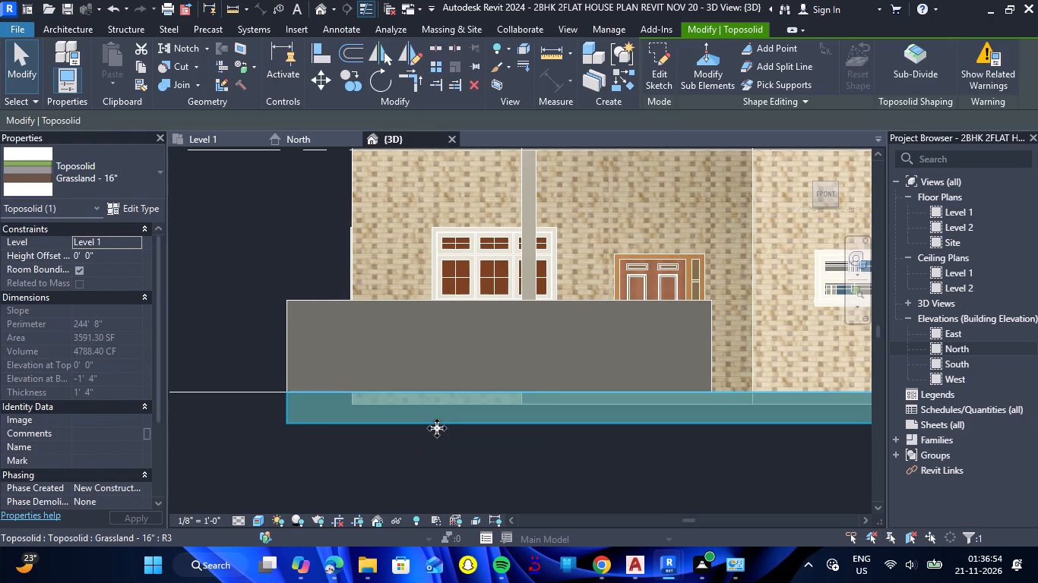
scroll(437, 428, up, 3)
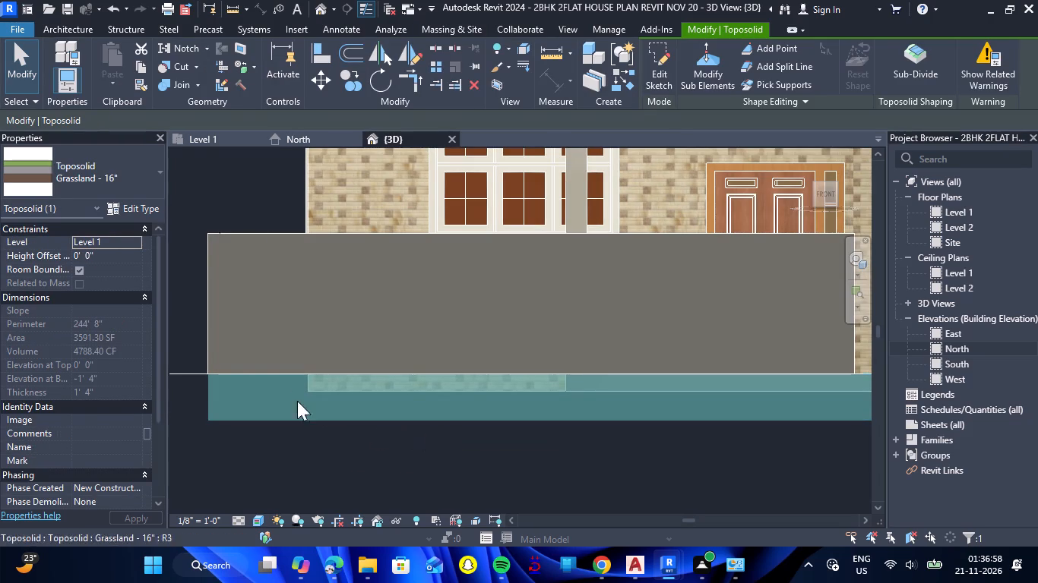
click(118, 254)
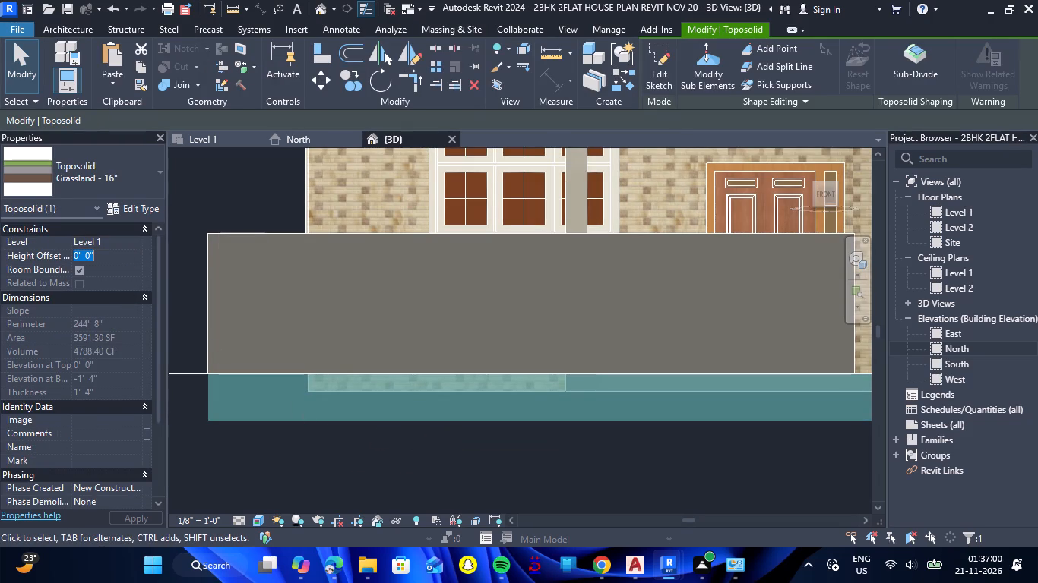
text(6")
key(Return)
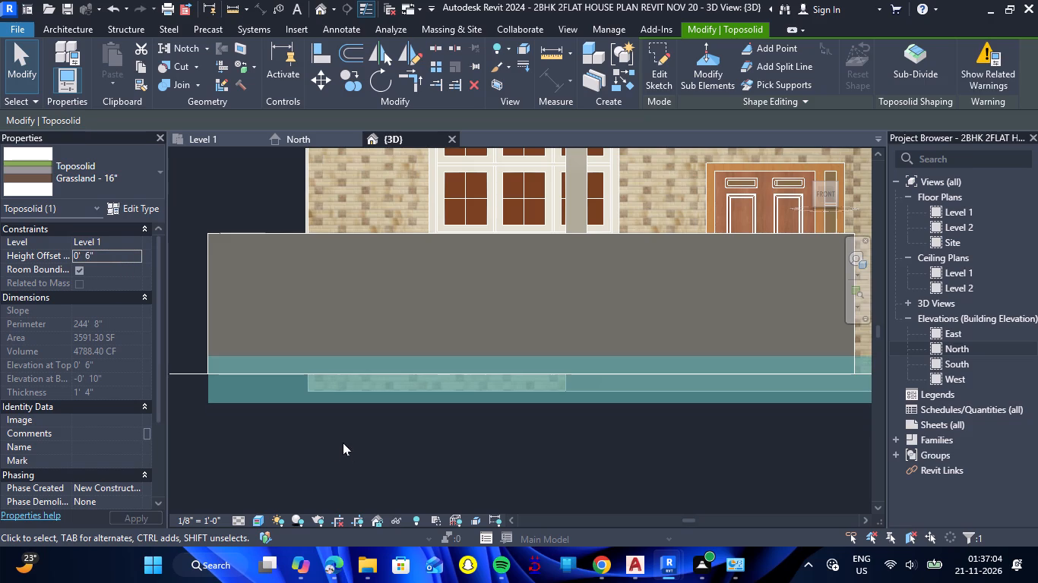
Set the toposolid's height offset from Level 1 to -0' 6".
click(119, 255)
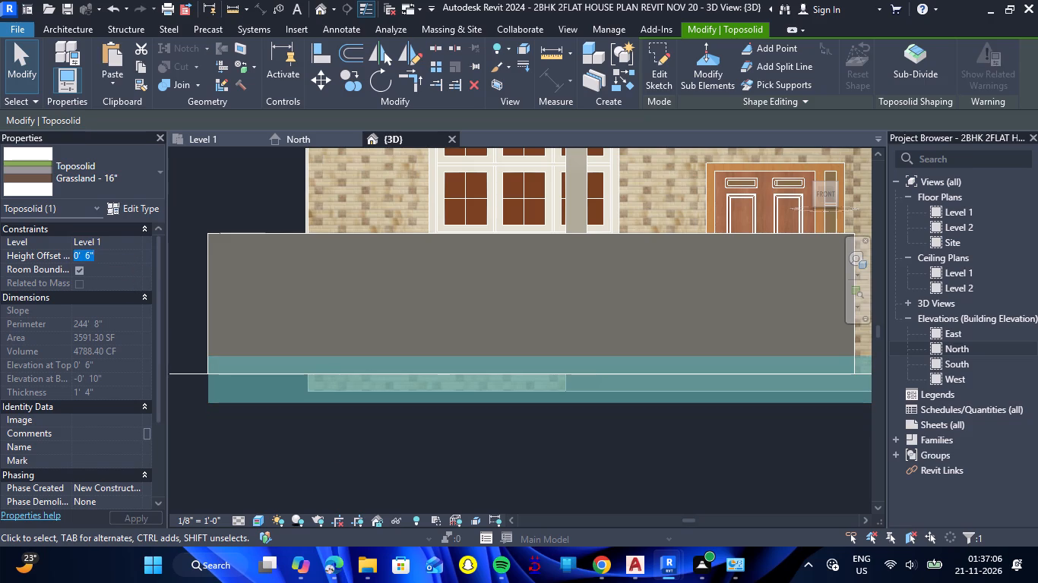
key(minus)
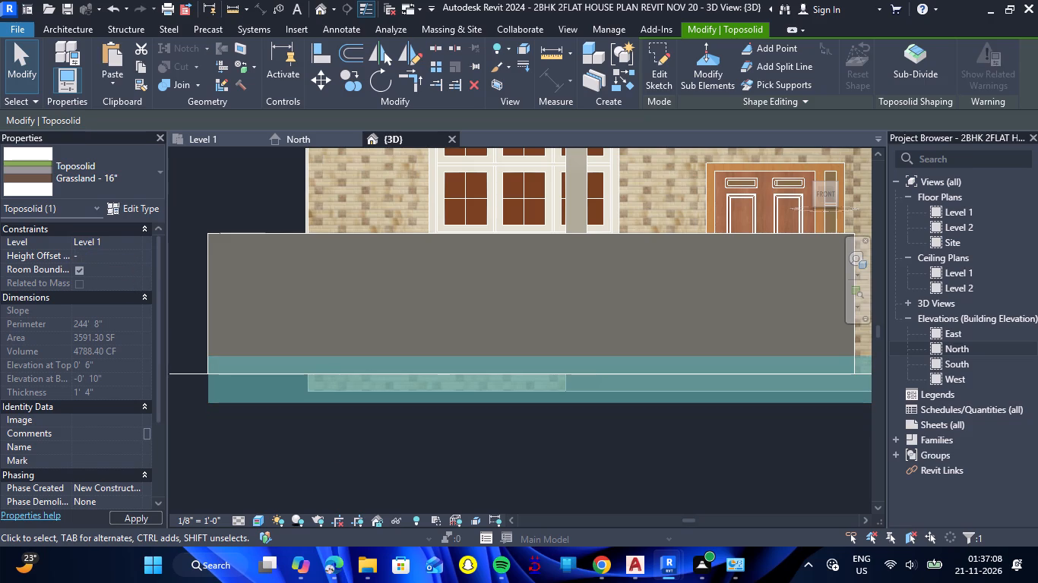
key(6)
key(shift+quotedbl)
key(Return)
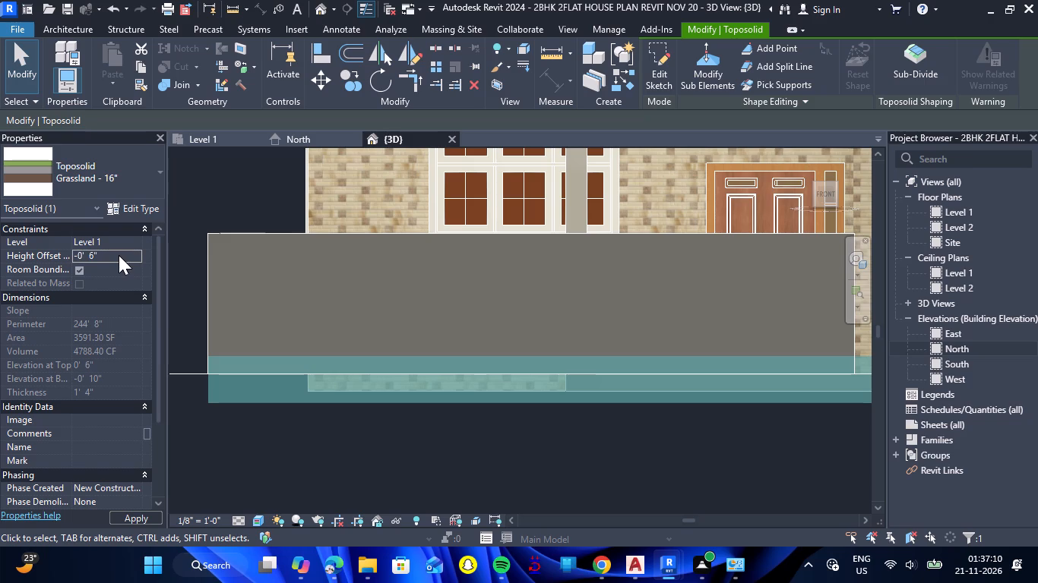
click(366, 471)
Set the base offset of the six front and side boundary walls, including the short gate returns, to -0' 6".
scroll(302, 336, down, 7)
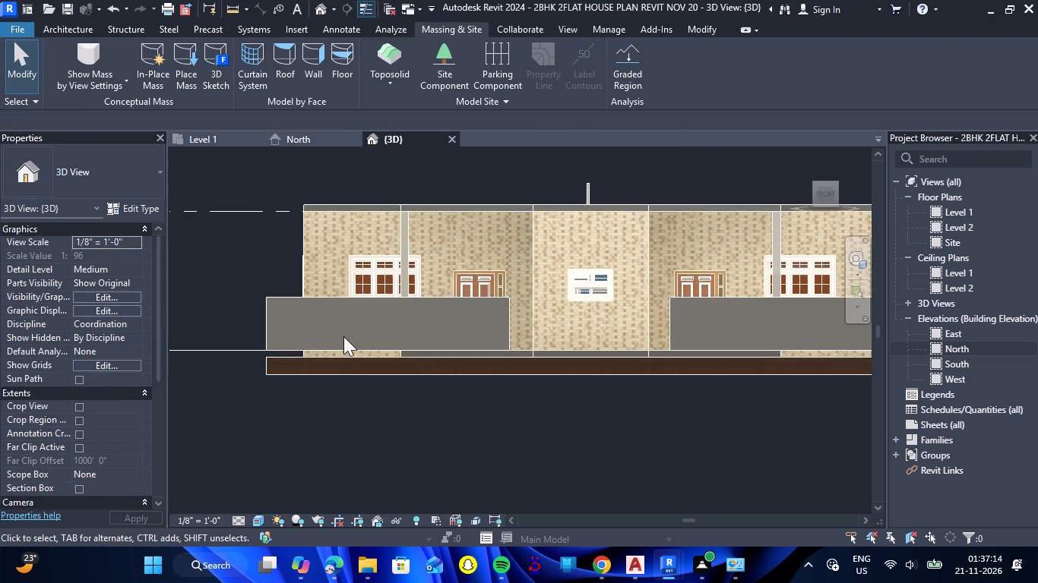
scroll(342, 329, up, 4)
click(417, 279)
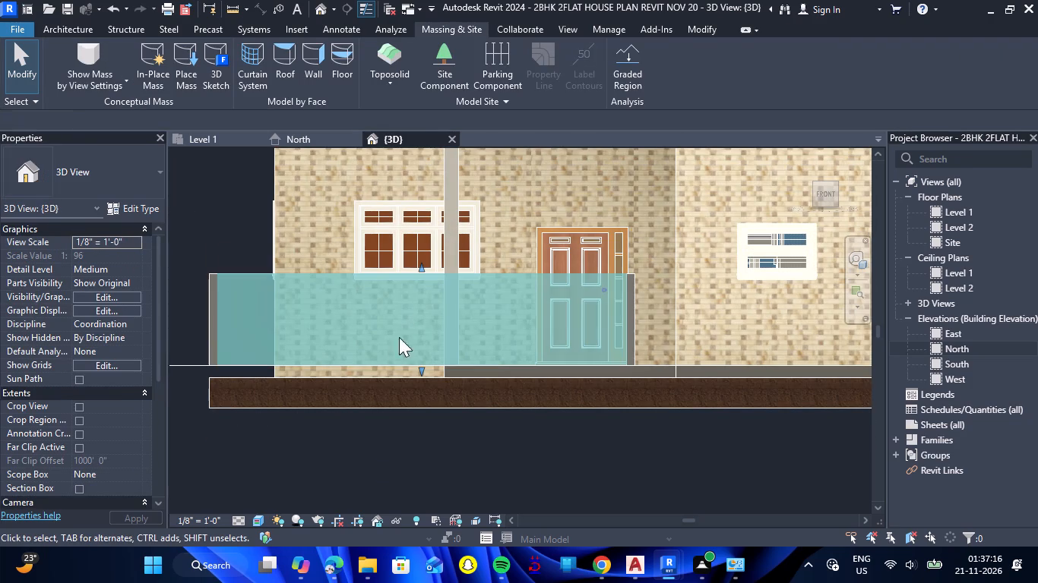
click(206, 317)
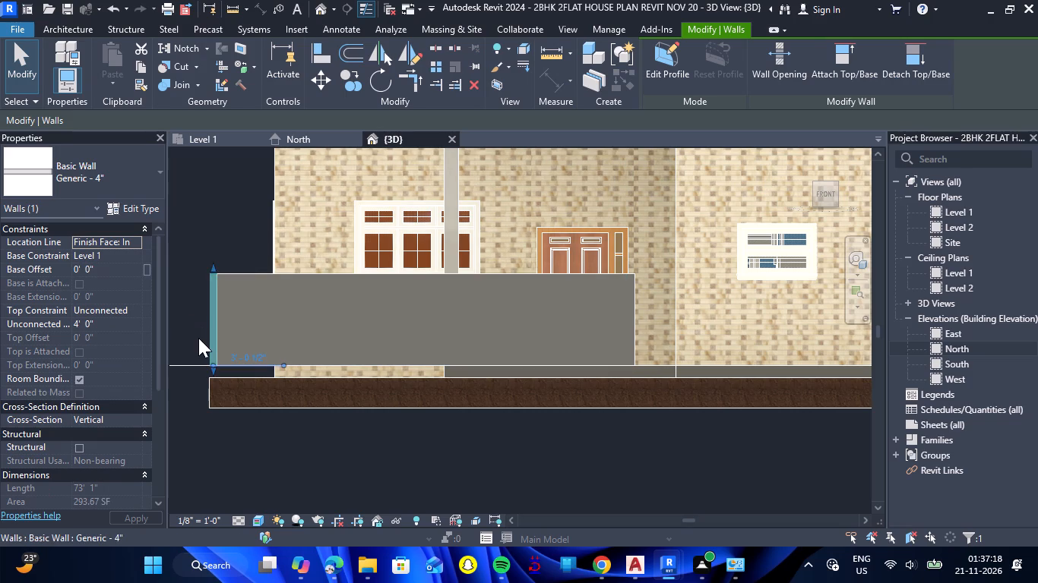
scroll(198, 338, down, 4)
ctrl+click(317, 304)
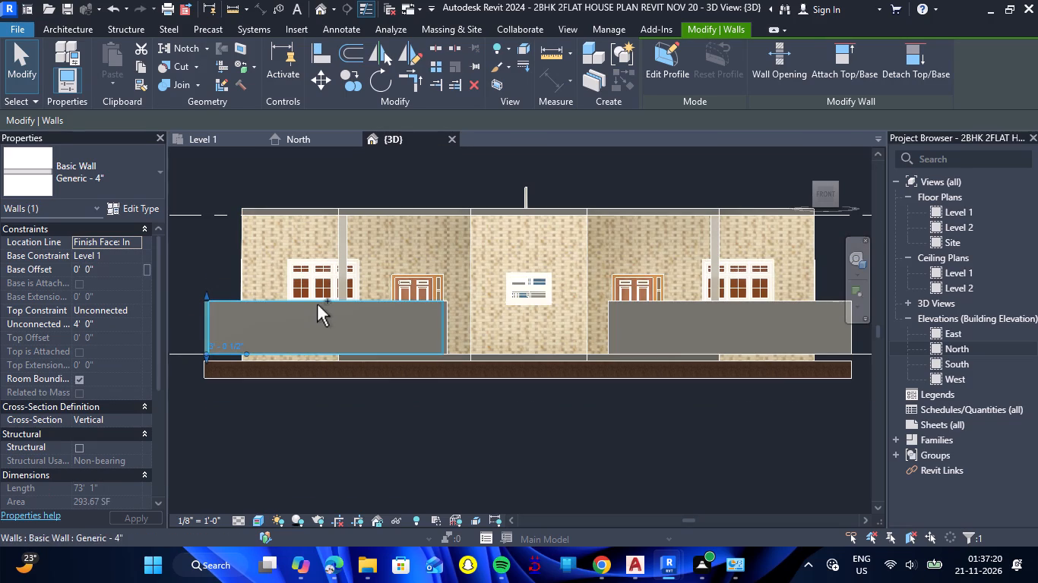
ctrl+click(672, 304)
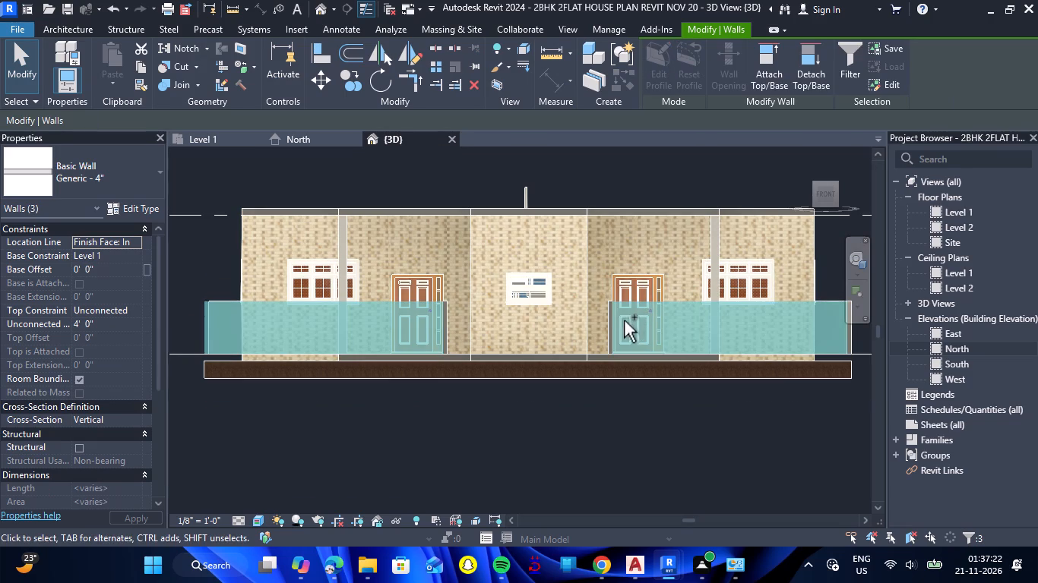
scroll(604, 328, up, 5)
scroll(269, 330, up, 6)
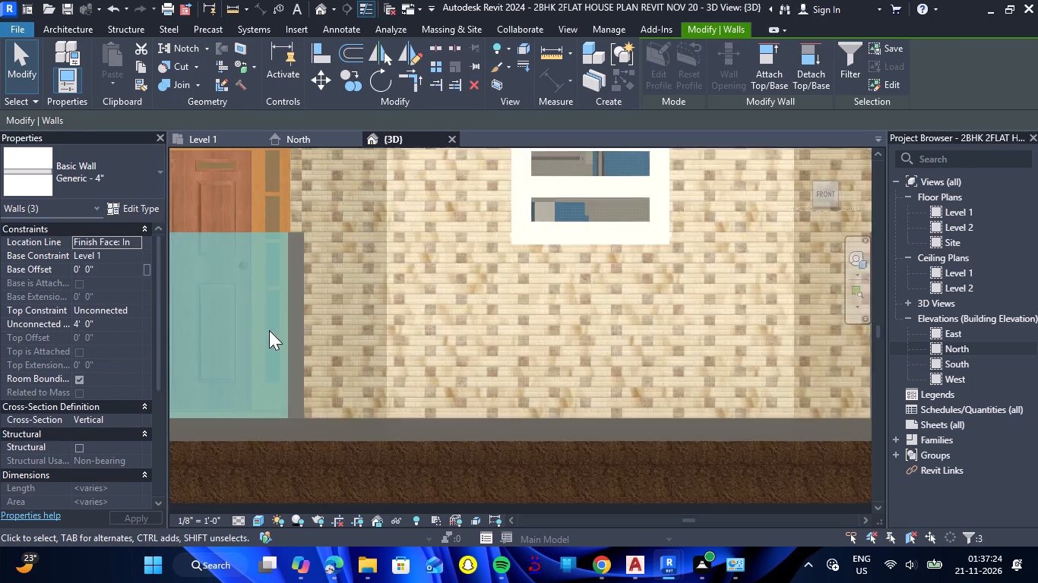
ctrl+click(311, 350)
scroll(311, 351, down, 3)
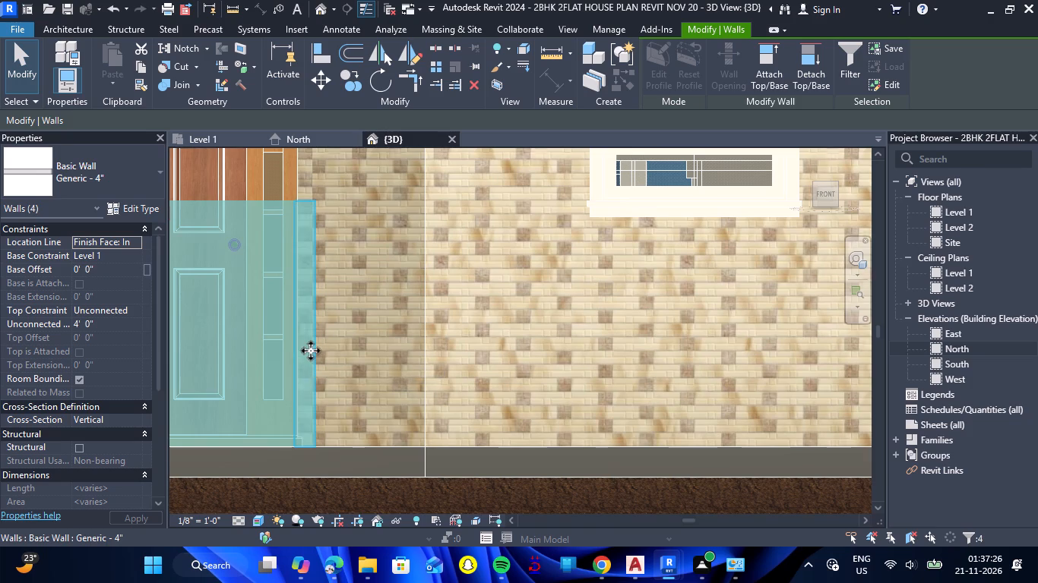
scroll(311, 351, down, 4)
scroll(601, 358, up, 6)
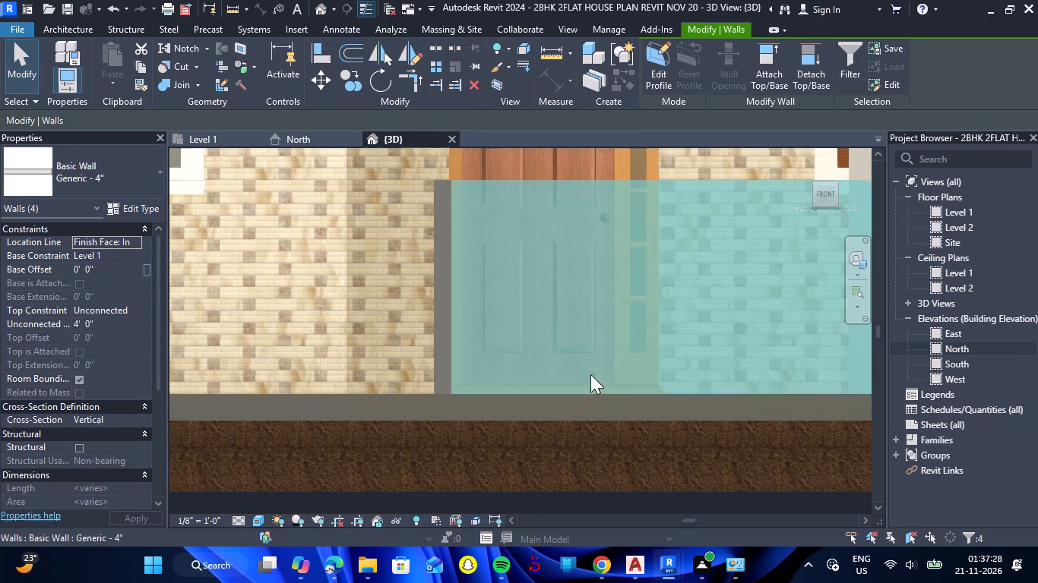
ctrl+click(435, 358)
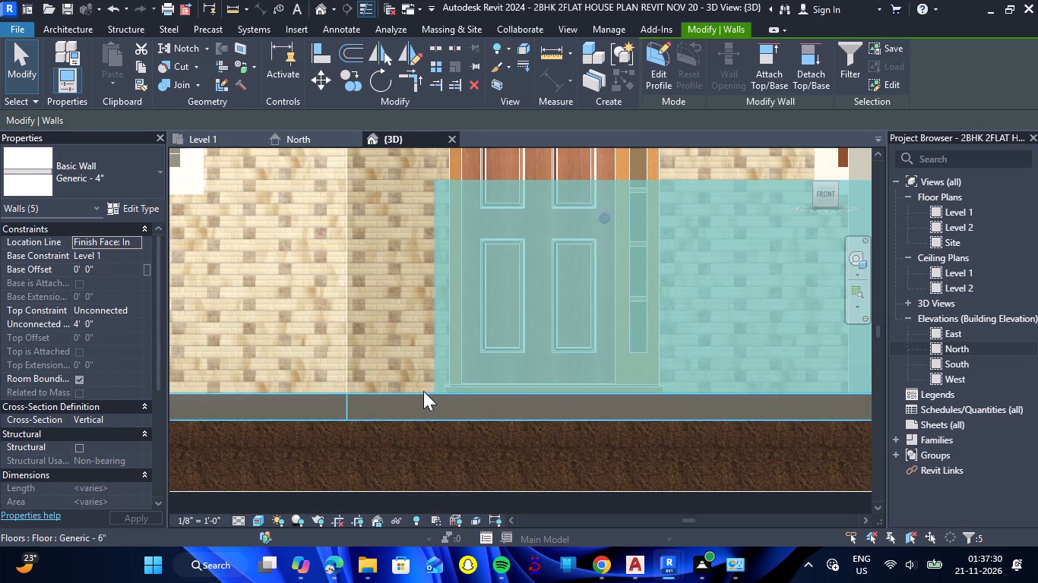
scroll(423, 391, down, 6)
scroll(864, 379, up, 4)
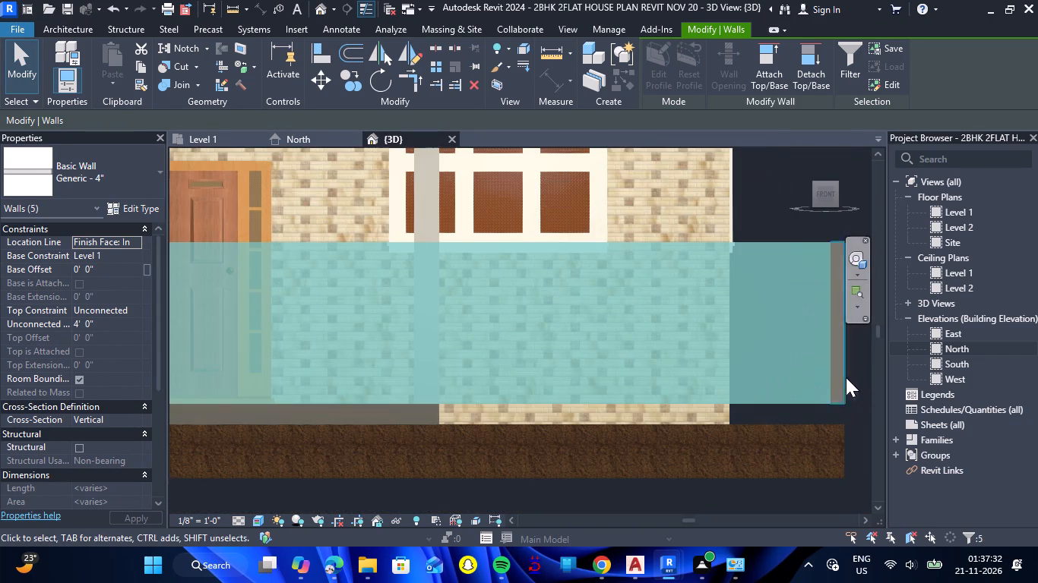
ctrl+click(843, 376)
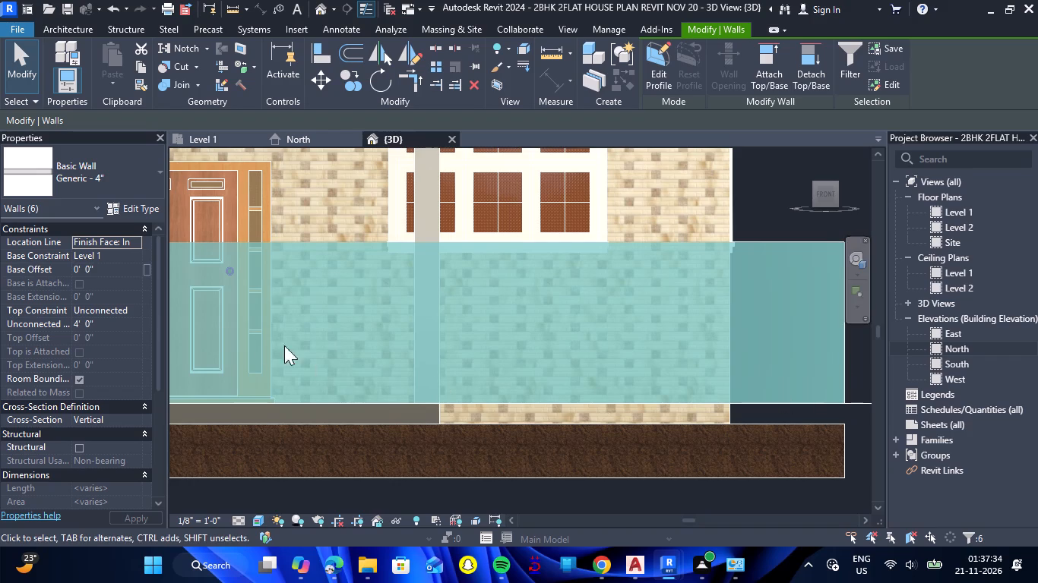
click(113, 269)
key(BackSpace)
key(minus)
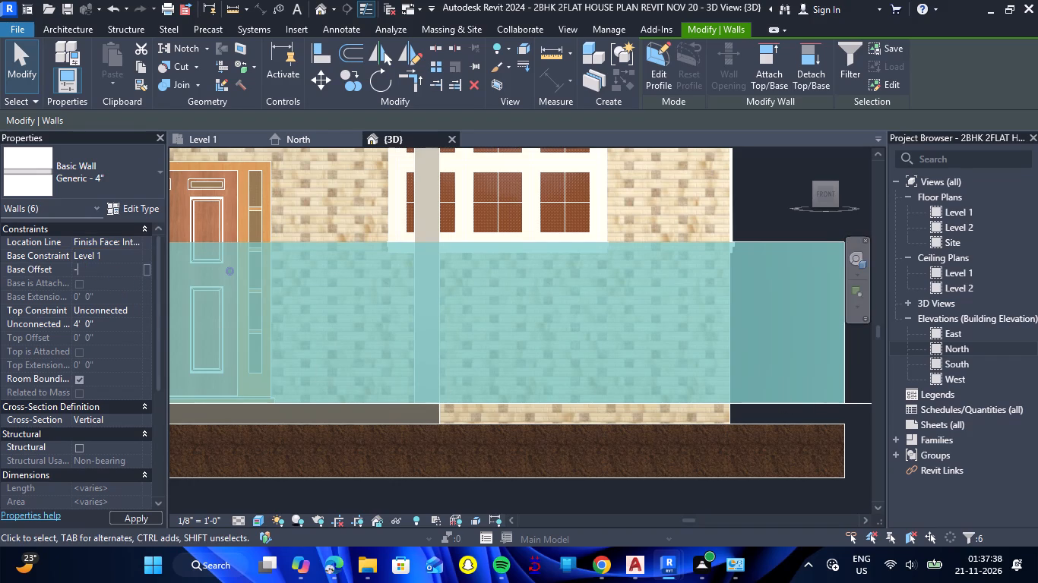
text(6")
key(Return)
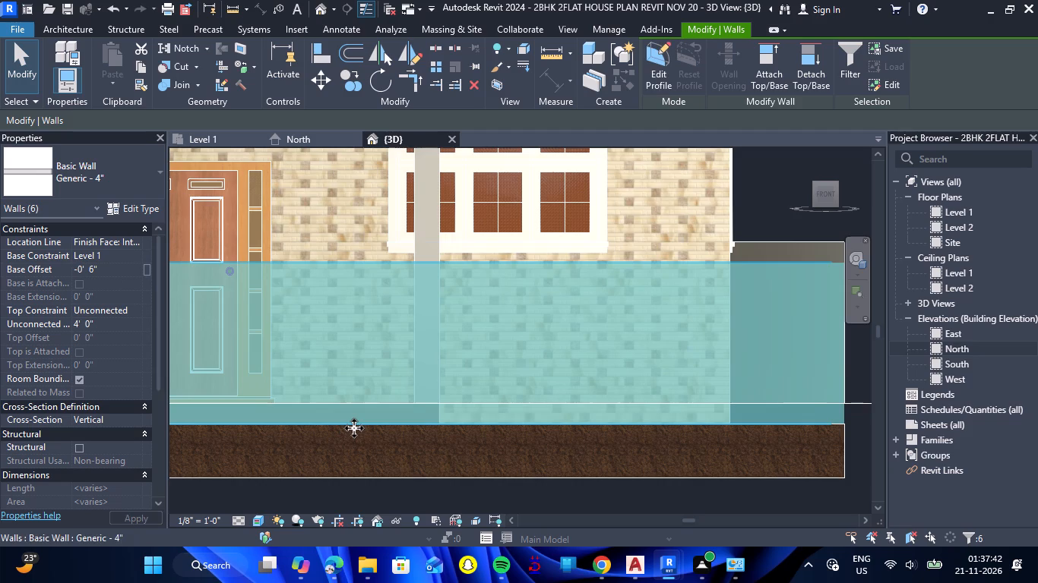
scroll(378, 369, down, 6)
click(430, 452)
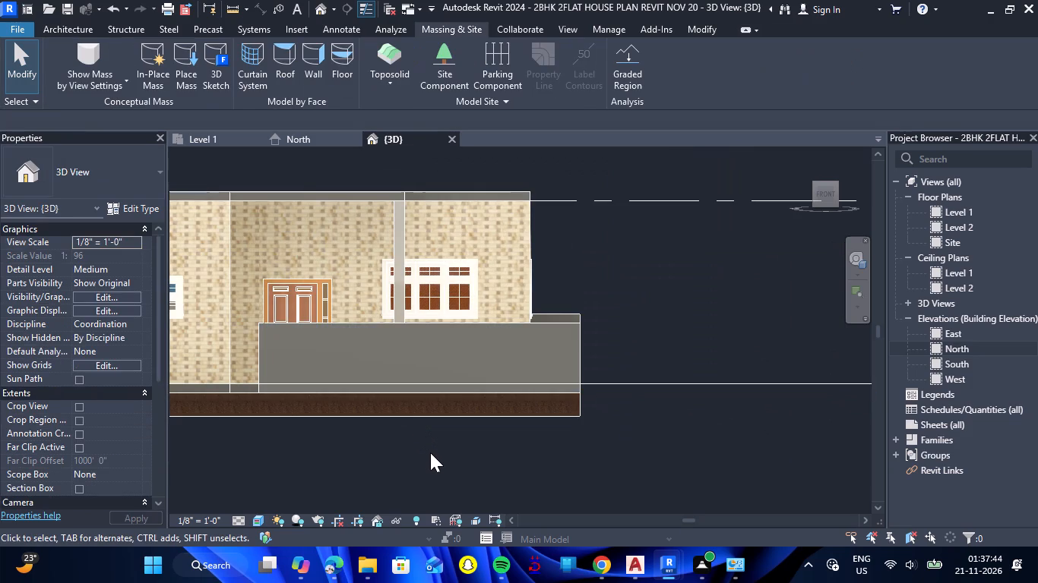
Set the base offset of the rear boundary wall to -0' 6" from Level 1.
shift+drag(654, 424, 612, 480)
shift+right_drag(654, 424, 612, 480)
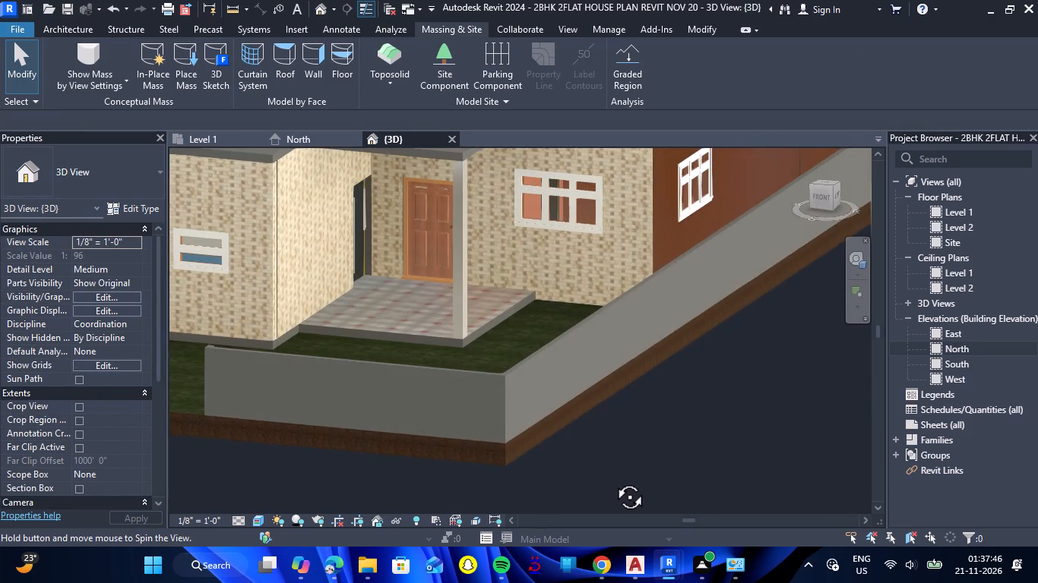
shift+right_drag(612, 480, 597, 471)
shift+drag(612, 480, 597, 471)
scroll(609, 462, down, 6)
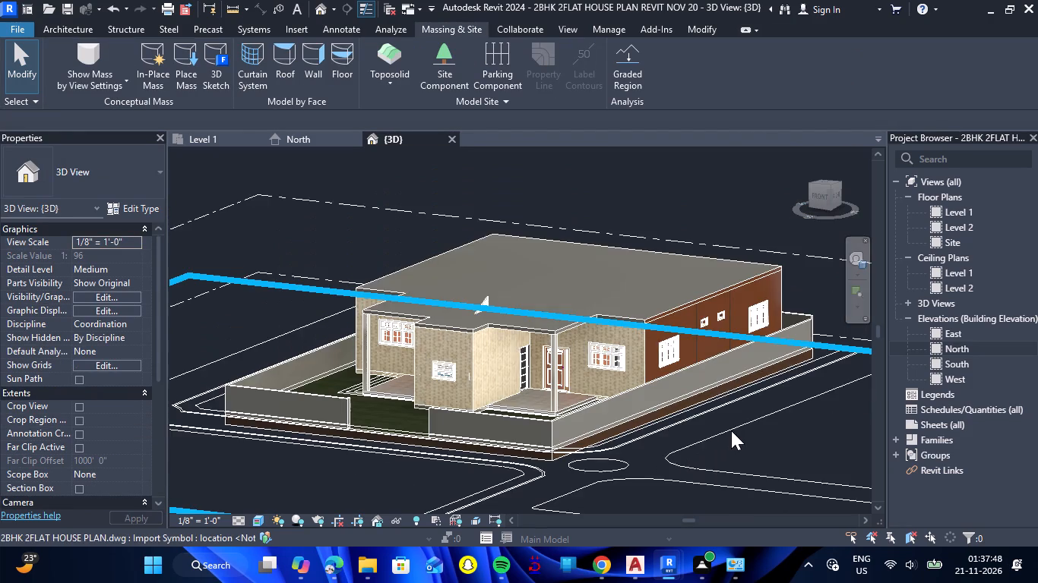
shift+drag(733, 429, 381, 381)
shift+right_drag(733, 429, 381, 381)
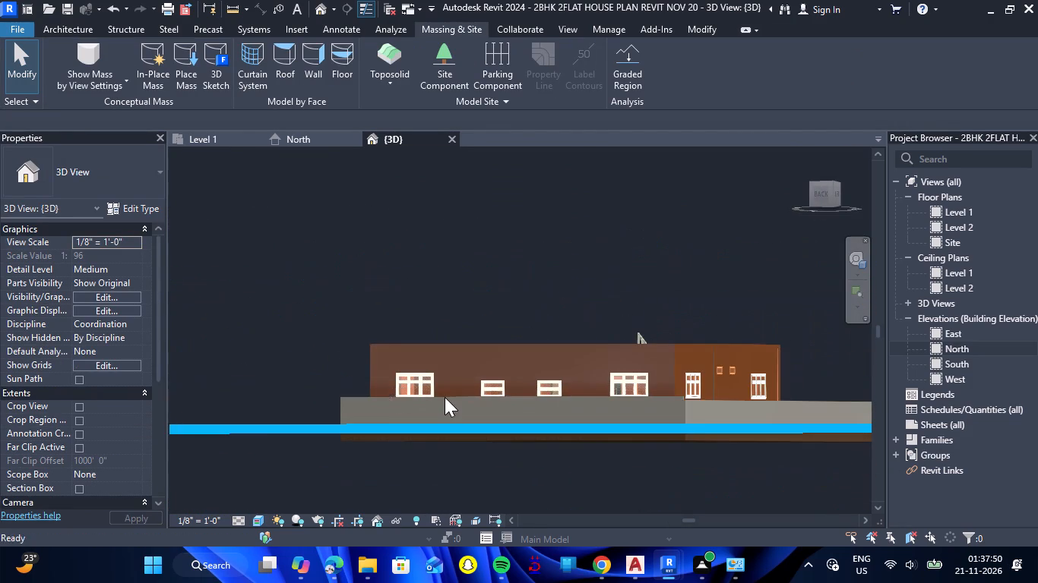
click(818, 194)
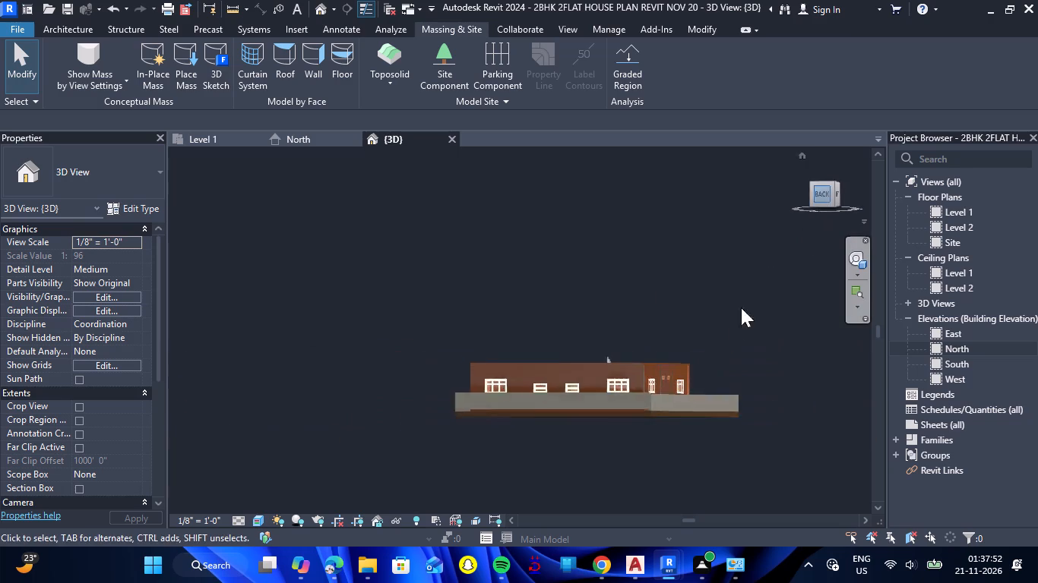
scroll(540, 336, up, 13)
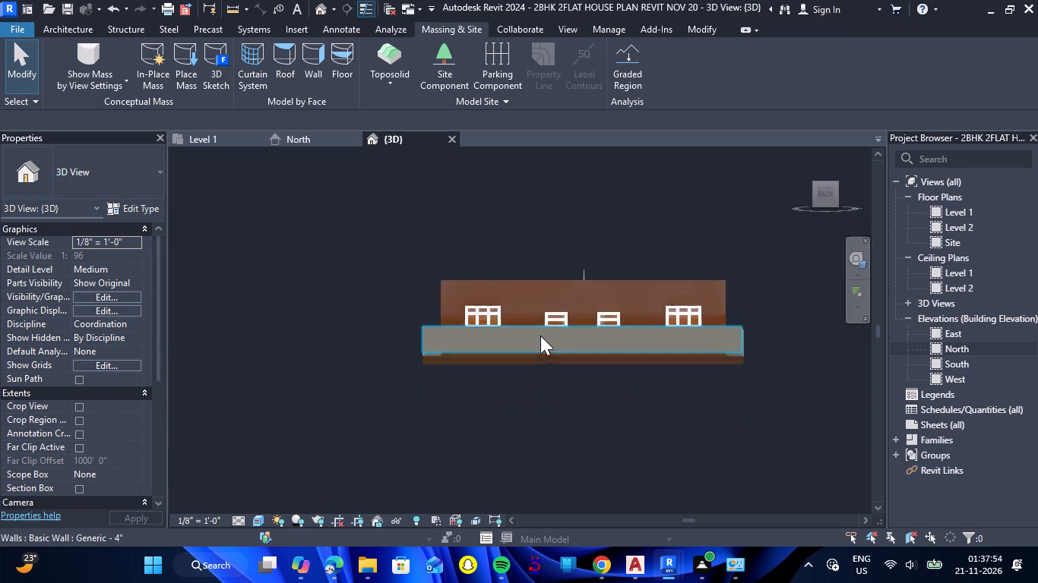
scroll(540, 336, up, 2)
click(522, 319)
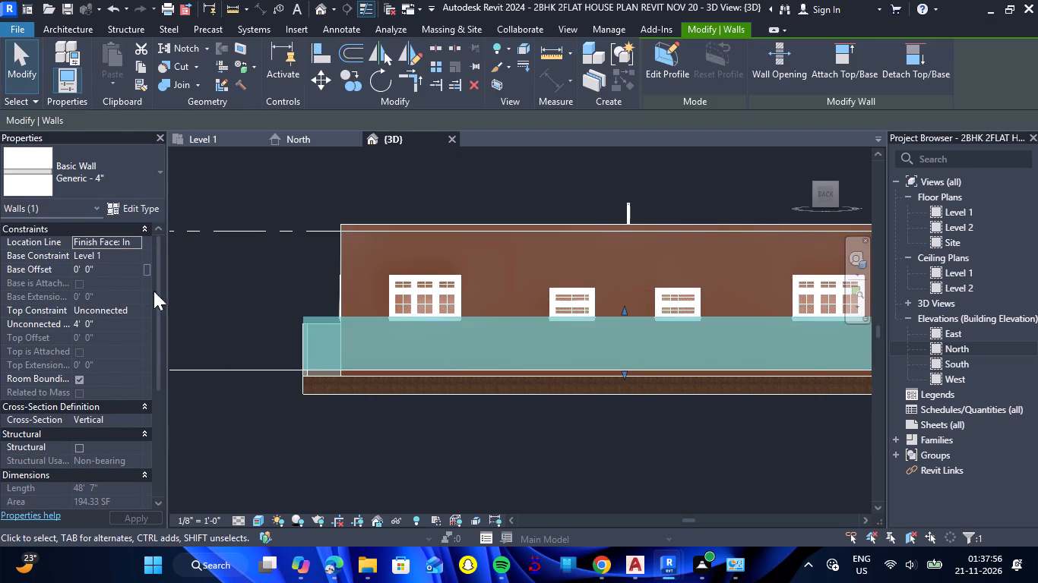
click(109, 273)
key(minus)
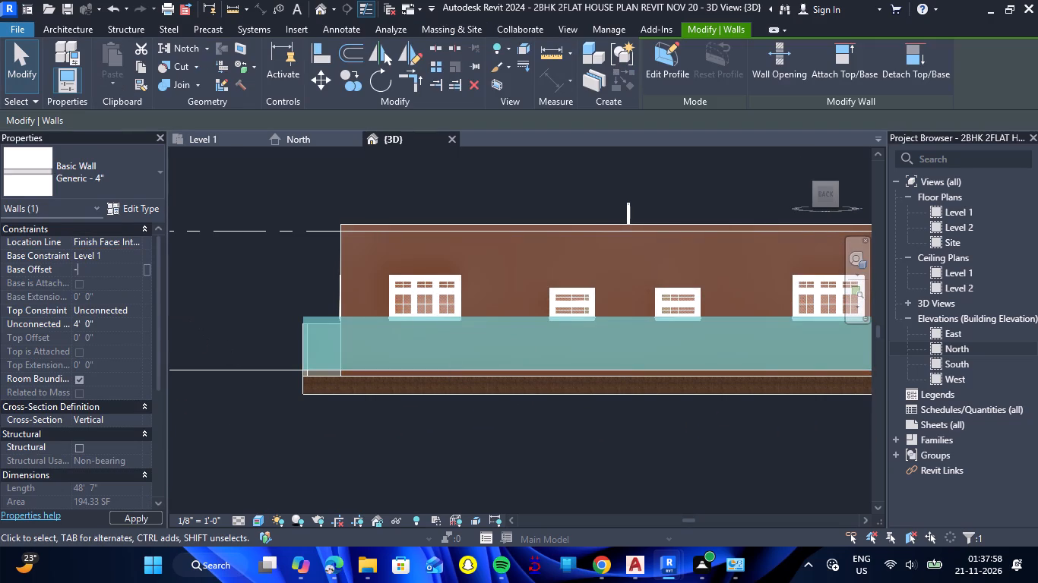
key(6)
key(shift+quotedbl)
key(Return)
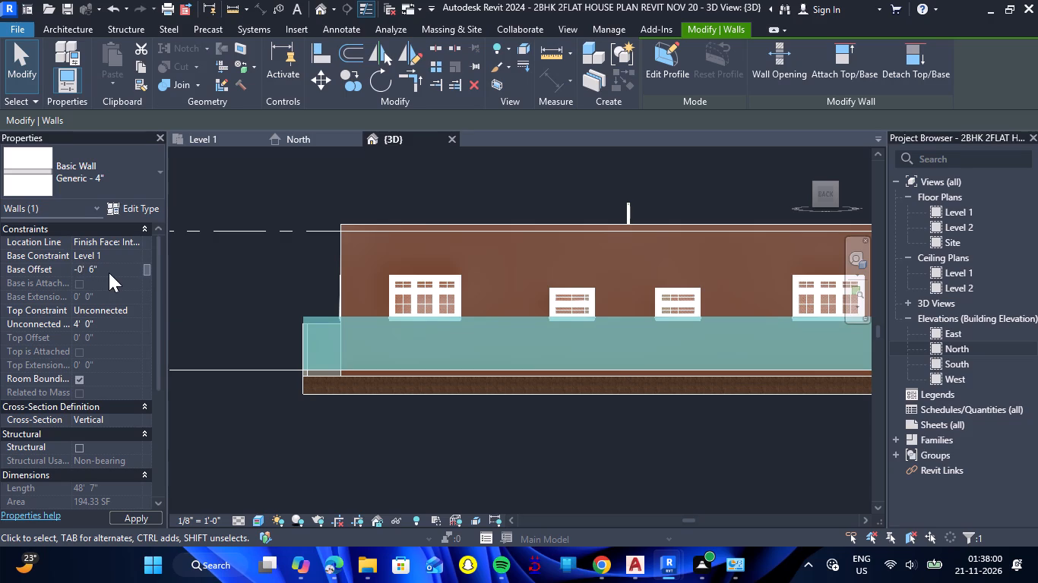
click(372, 440)
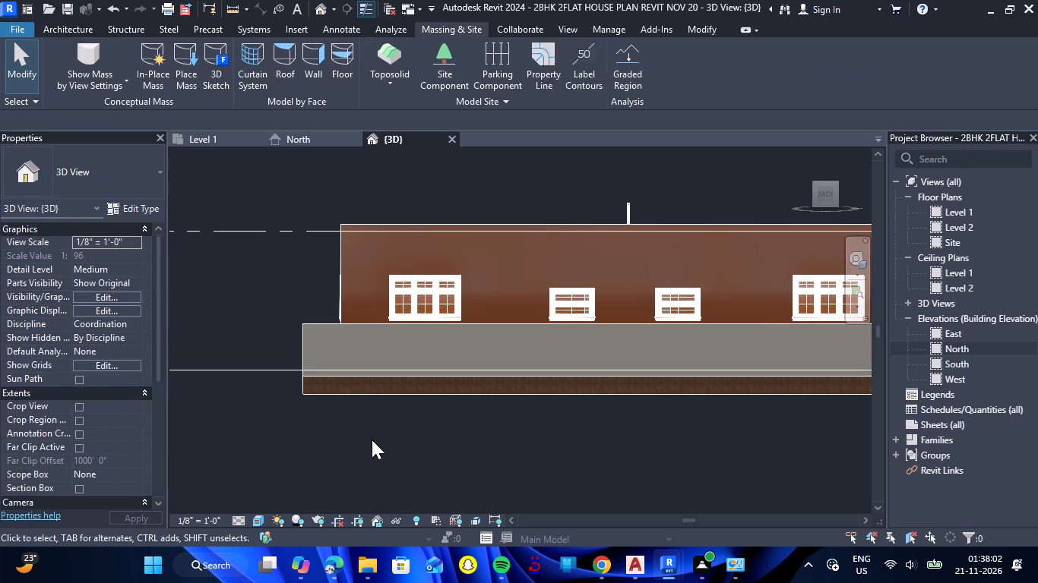
Examine the house, lawn and front gate opening in the boundary wall from the front and from above.
scroll(376, 436, down, 7)
shift+drag(631, 451, 324, 464)
shift+right_drag(631, 451, 324, 464)
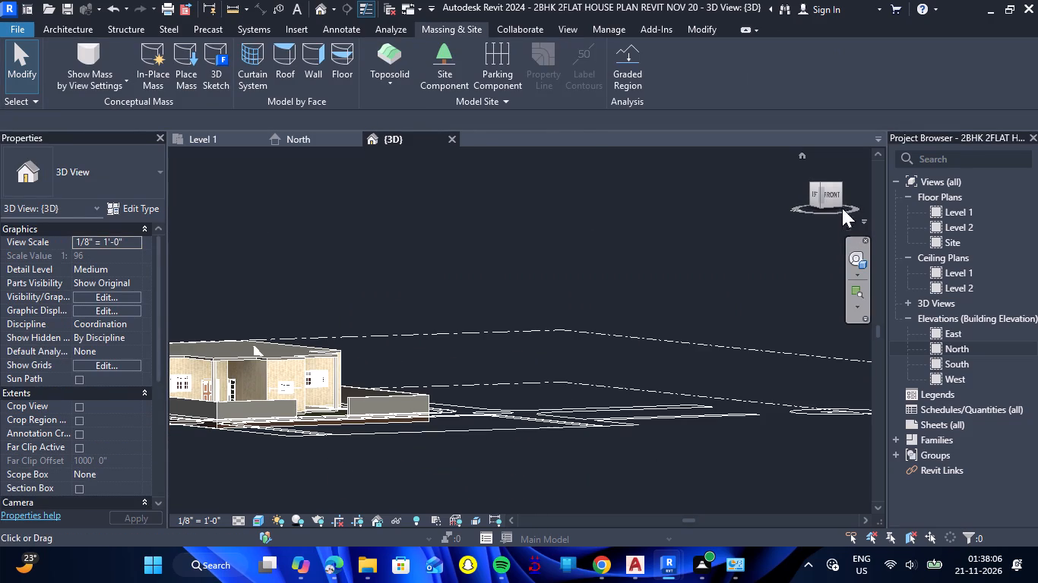
click(832, 184)
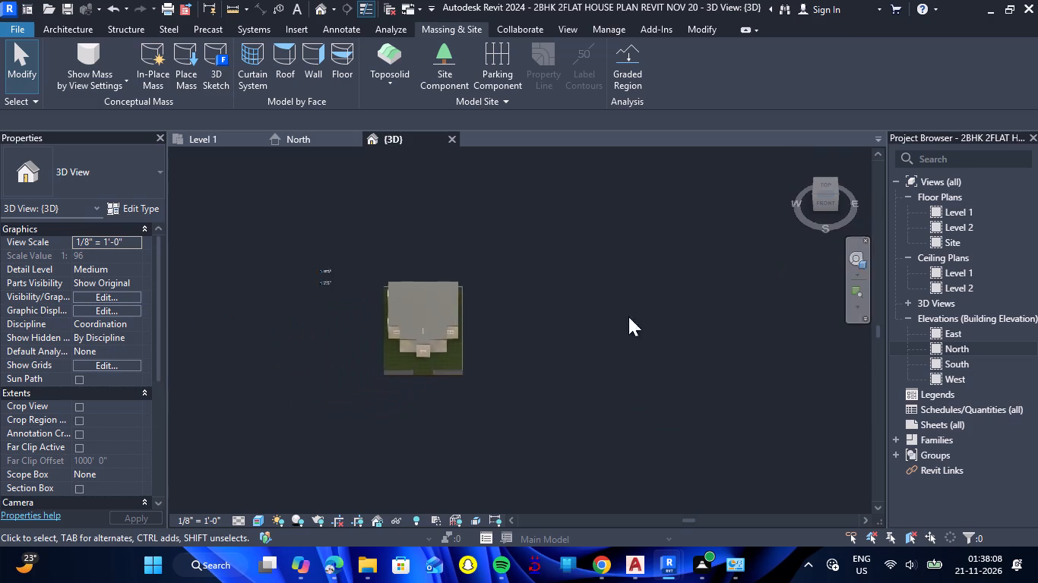
scroll(495, 361, up, 8)
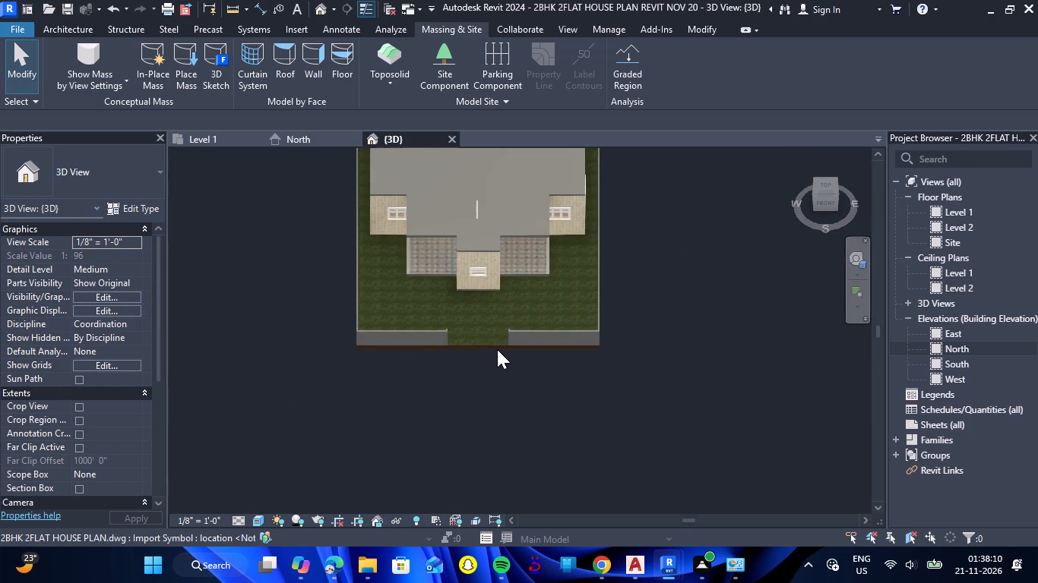
scroll(497, 349, down, 2)
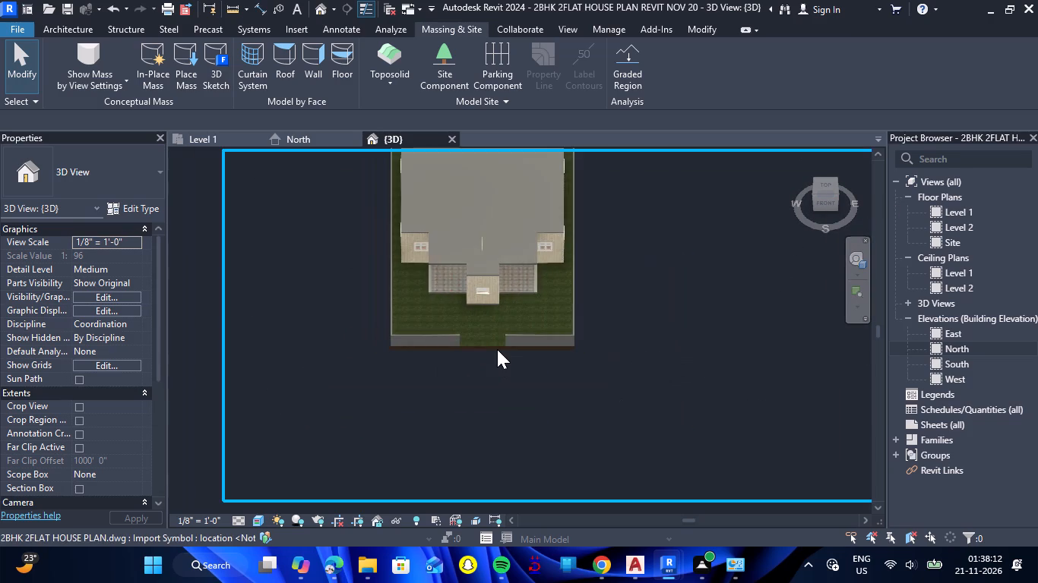
scroll(497, 349, down, 2)
scroll(505, 183, up, 5)
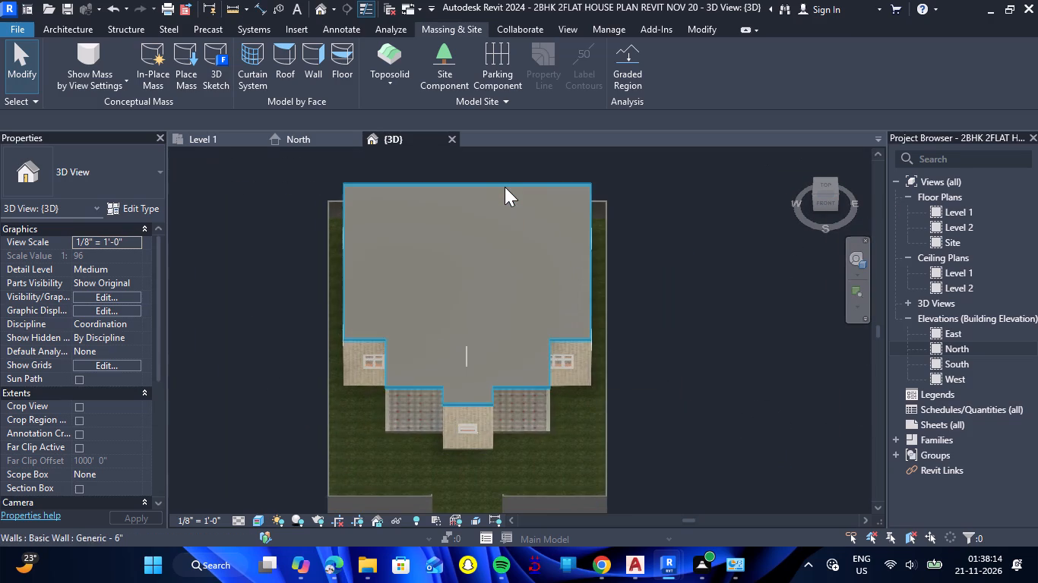
scroll(505, 187, down, 2)
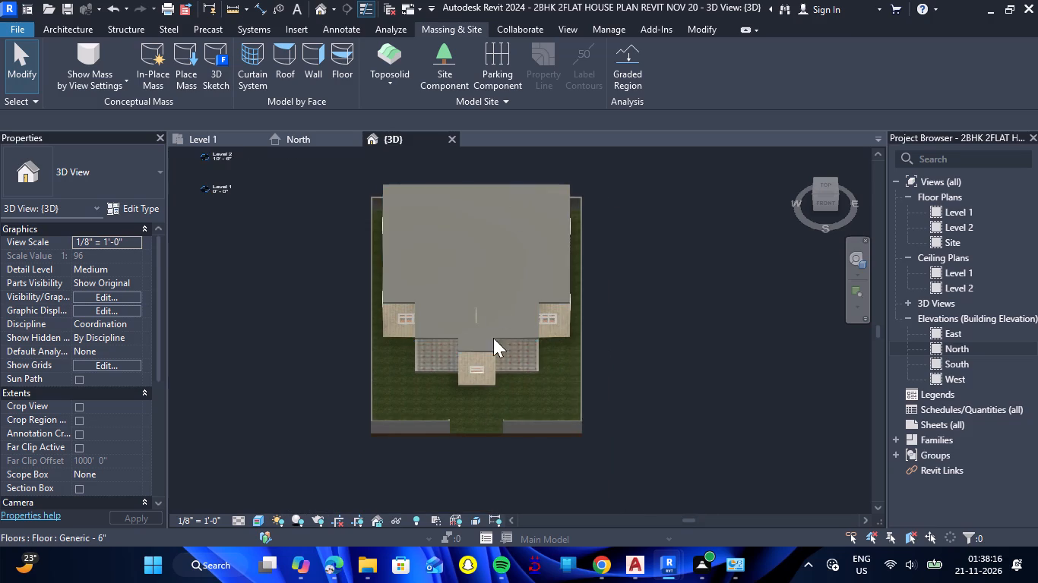
scroll(468, 430, up, 15)
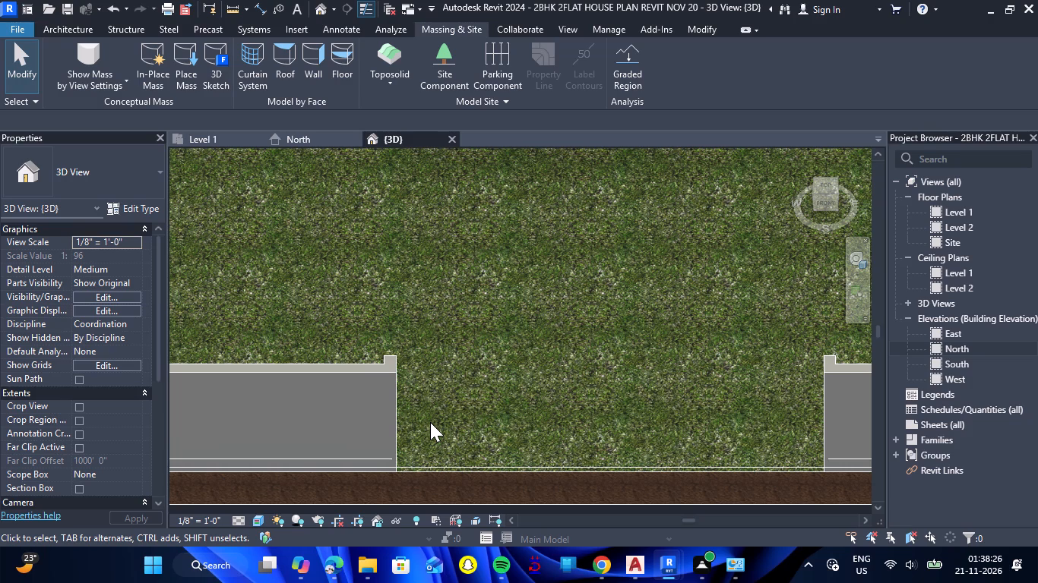
scroll(432, 418, down, 6)
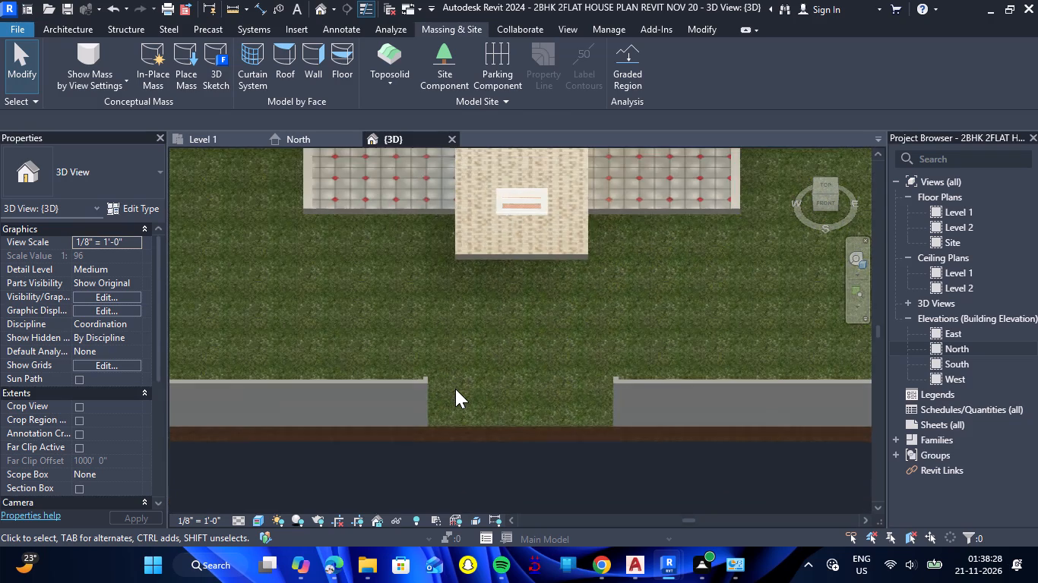
scroll(455, 389, down, 5)
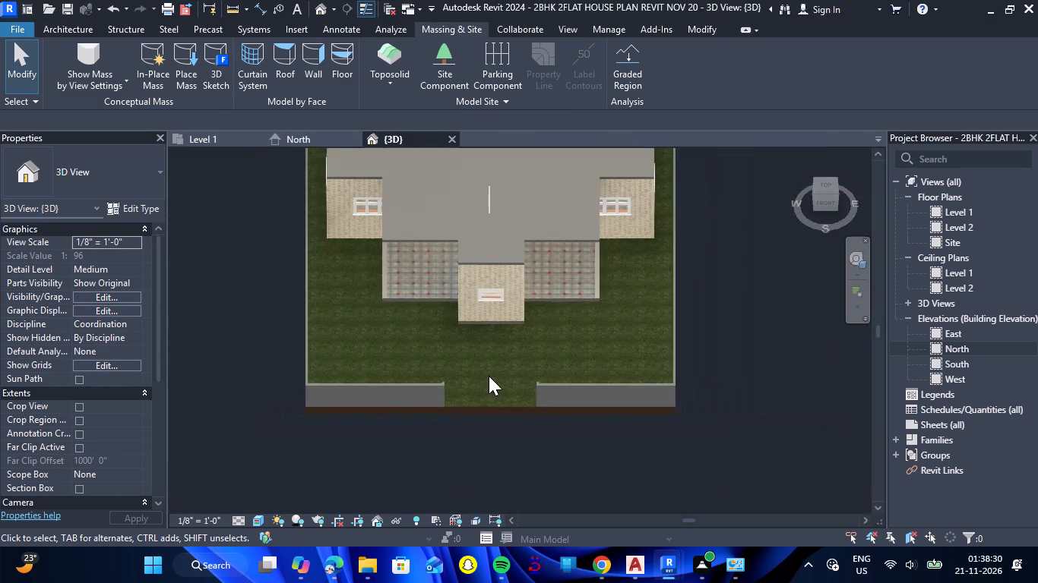
scroll(492, 315, up, 3)
scroll(492, 315, down, 5)
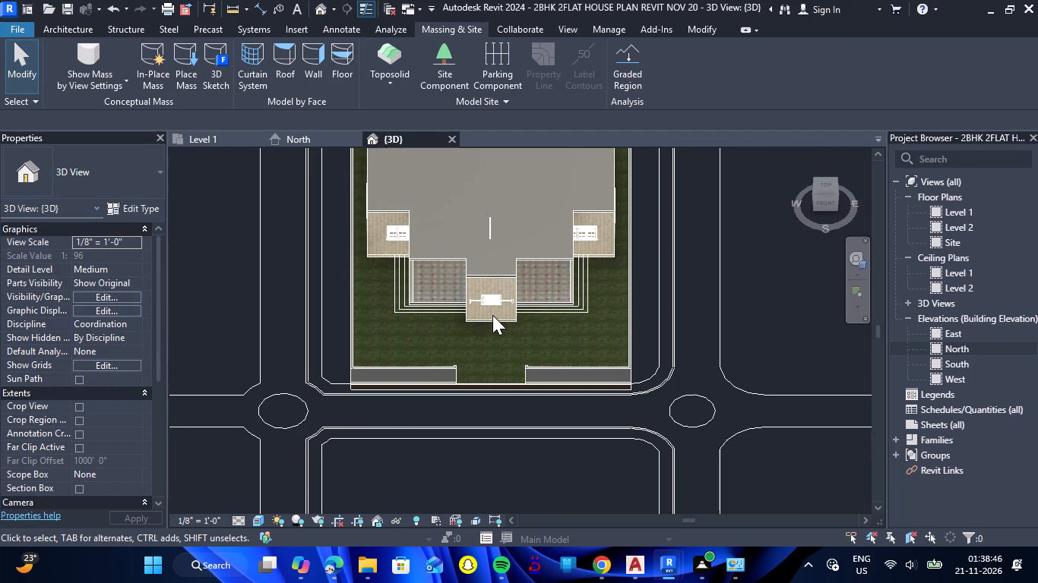
In the Level 1 plan, start a toposolid boundary sketch using the type Path - 8" Concrete.
click(216, 147)
scroll(407, 349, down, 2)
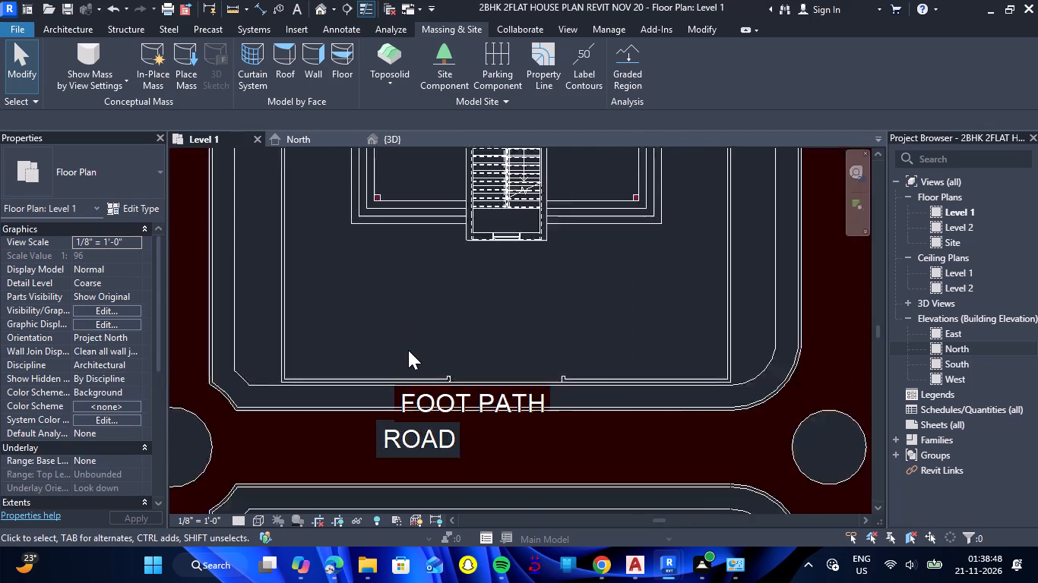
scroll(408, 350, down, 6)
key(Escape)
scroll(396, 389, down, 2)
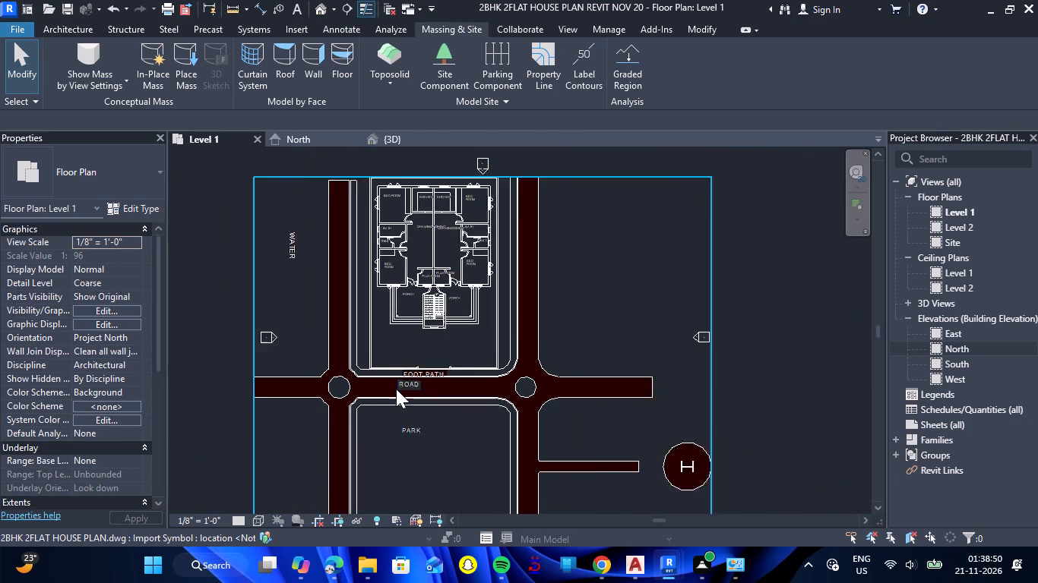
scroll(396, 389, down, 2)
scroll(369, 297, up, 7)
scroll(368, 305, down, 2)
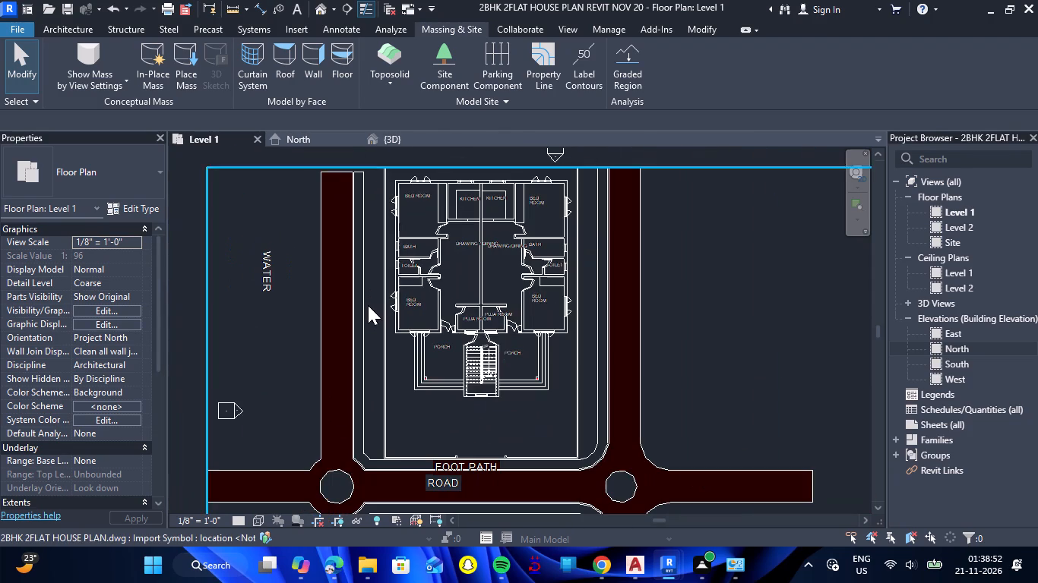
scroll(388, 465, up, 6)
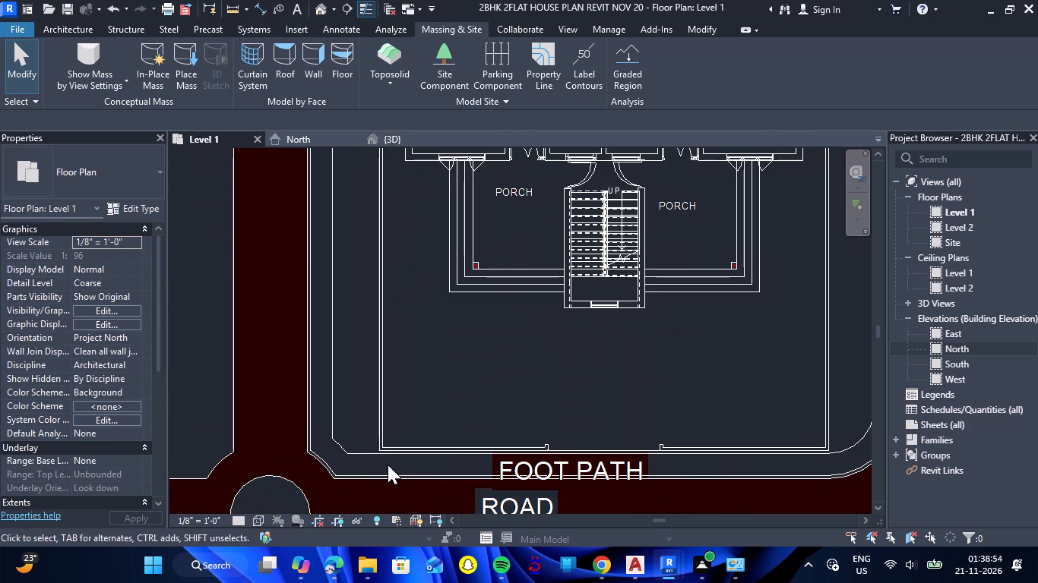
scroll(369, 457, up, 3)
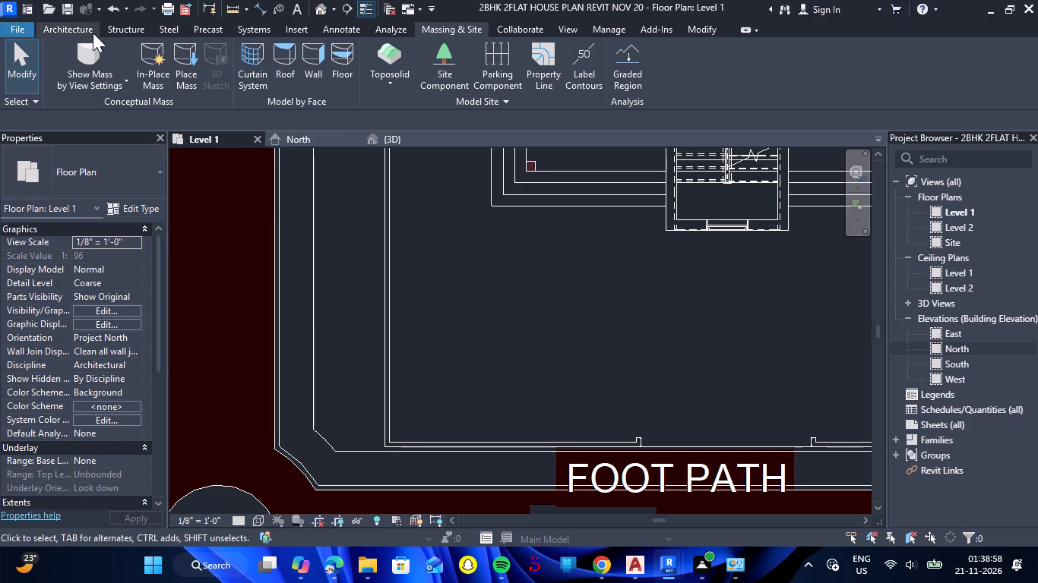
click(394, 61)
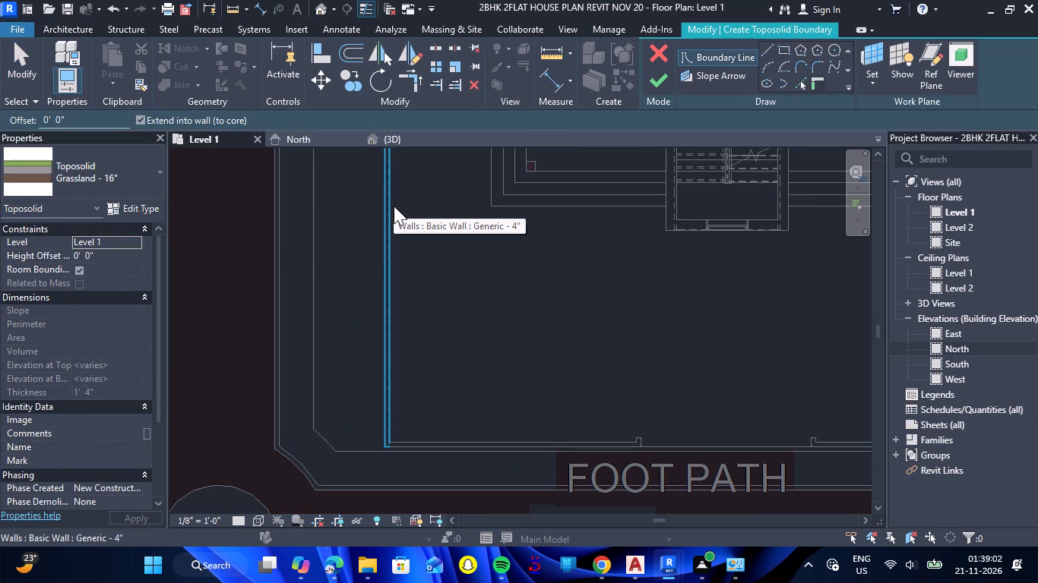
click(163, 176)
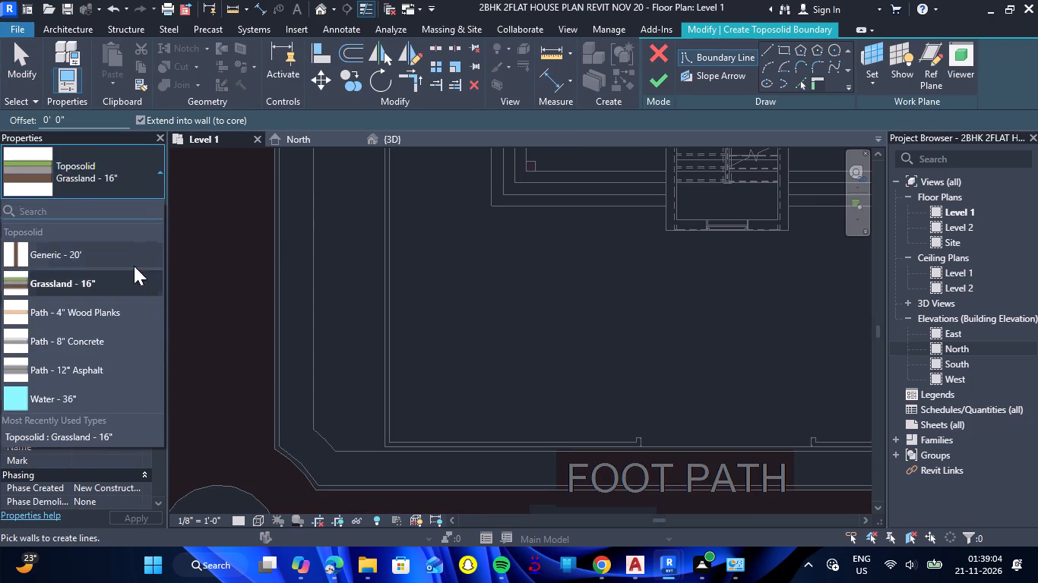
click(101, 351)
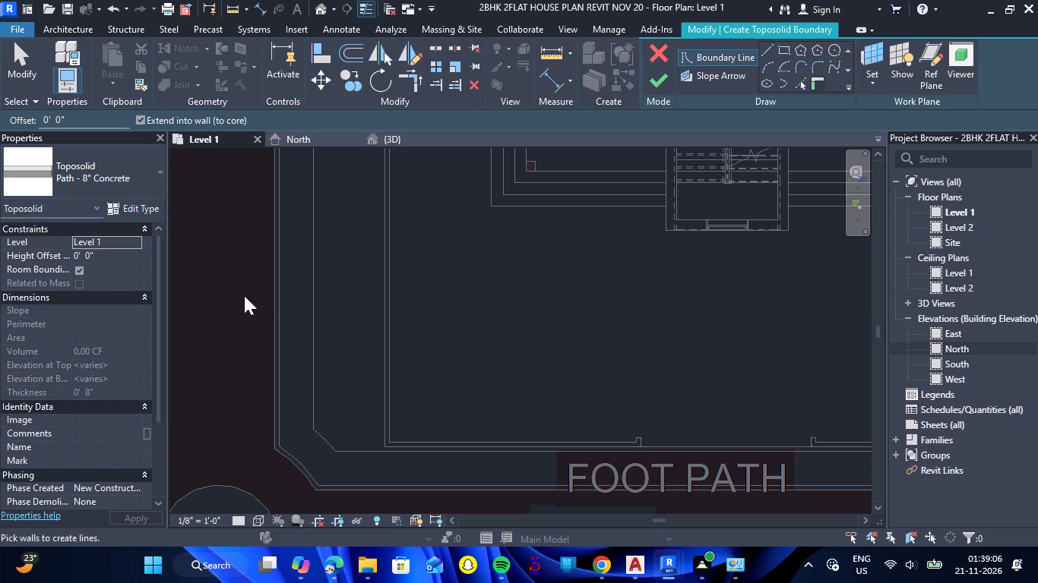
Using Pick Lines, trace the north end and both long edges of the footpath strip west of the house plot.
scroll(310, 312, down, 12)
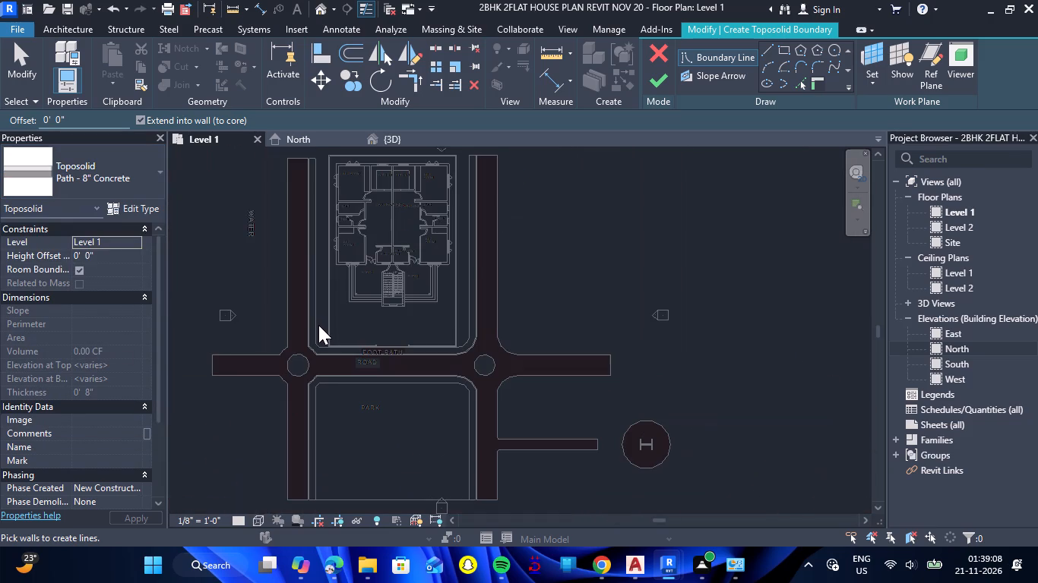
scroll(312, 159, up, 7)
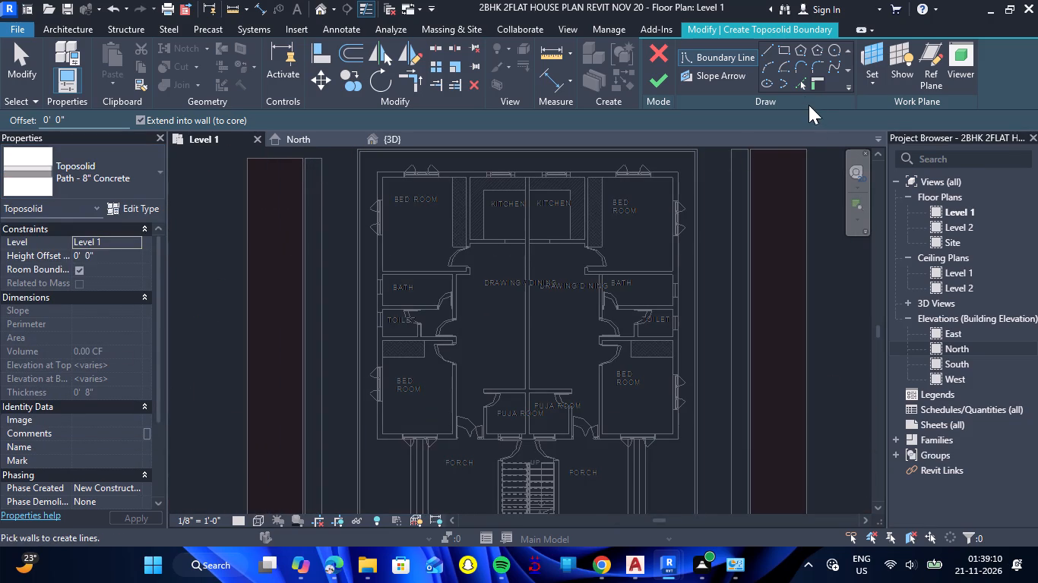
click(803, 91)
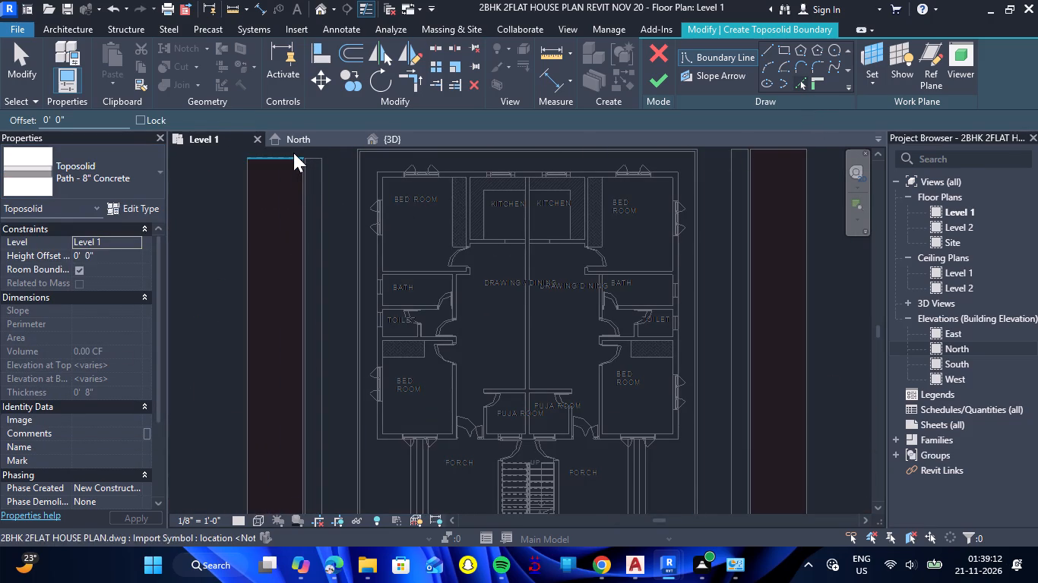
scroll(293, 153, up, 10)
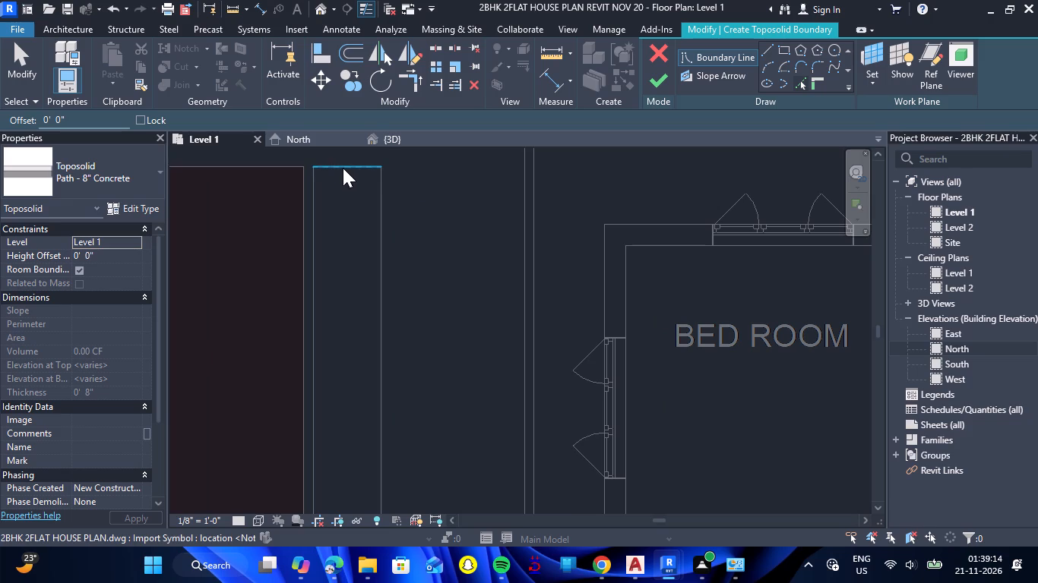
click(343, 168)
click(377, 217)
click(314, 242)
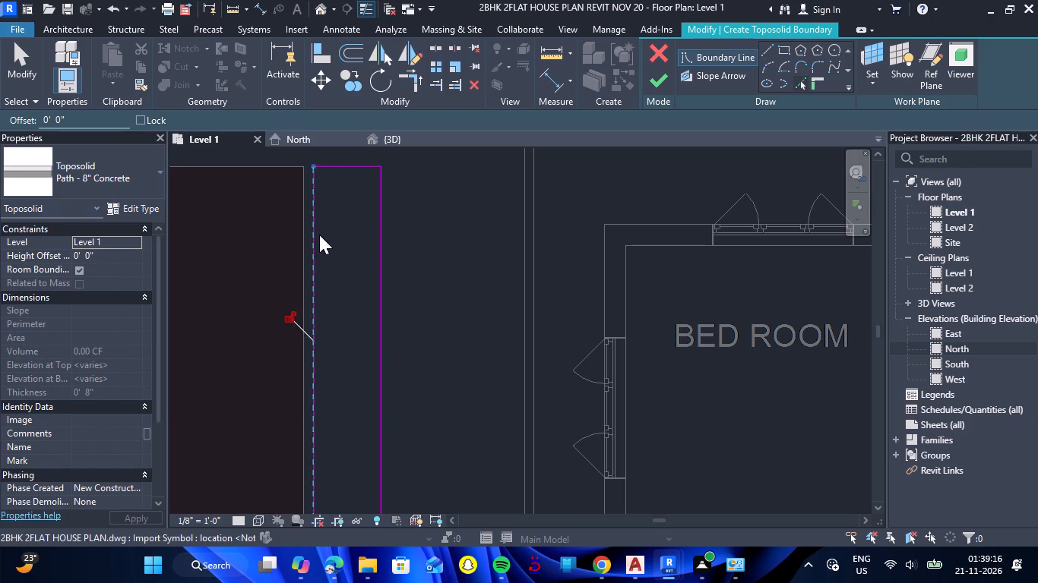
Add the inner and outer southwest corner edges and both straight front edges of the house-side footpath to the boundary.
scroll(331, 216, down, 18)
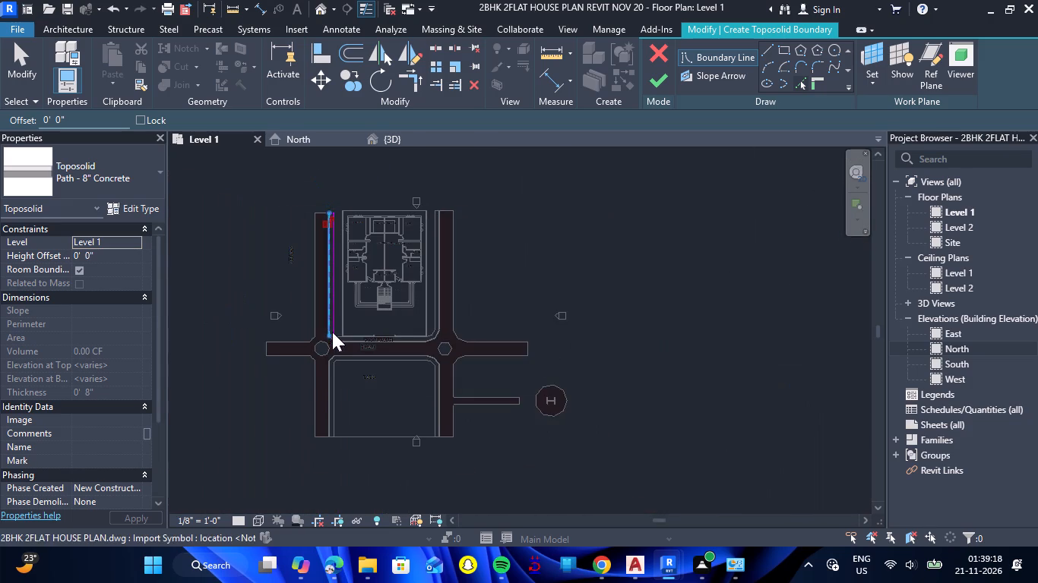
scroll(335, 337, up, 18)
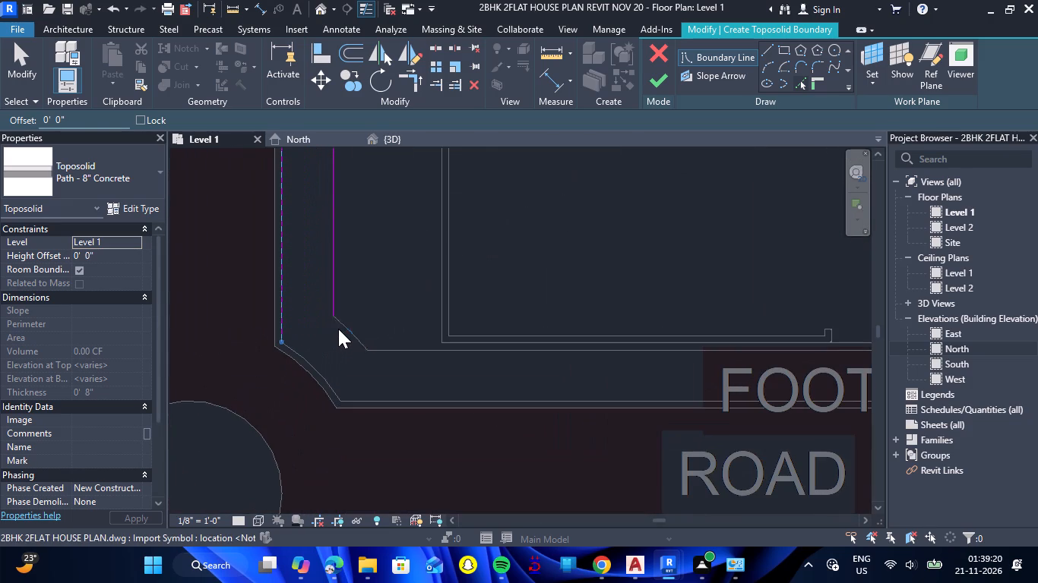
click(340, 327)
click(316, 368)
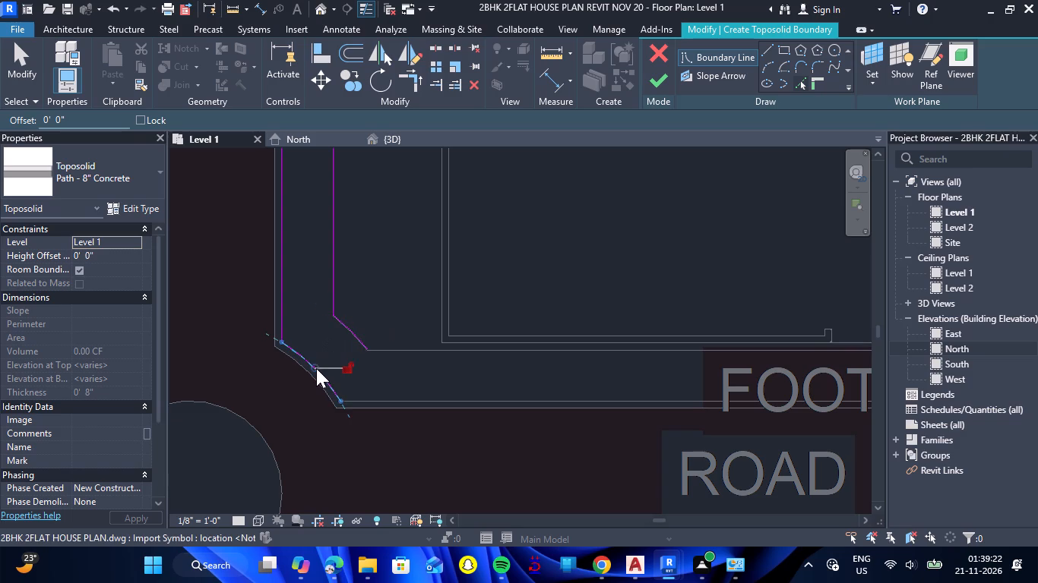
click(374, 396)
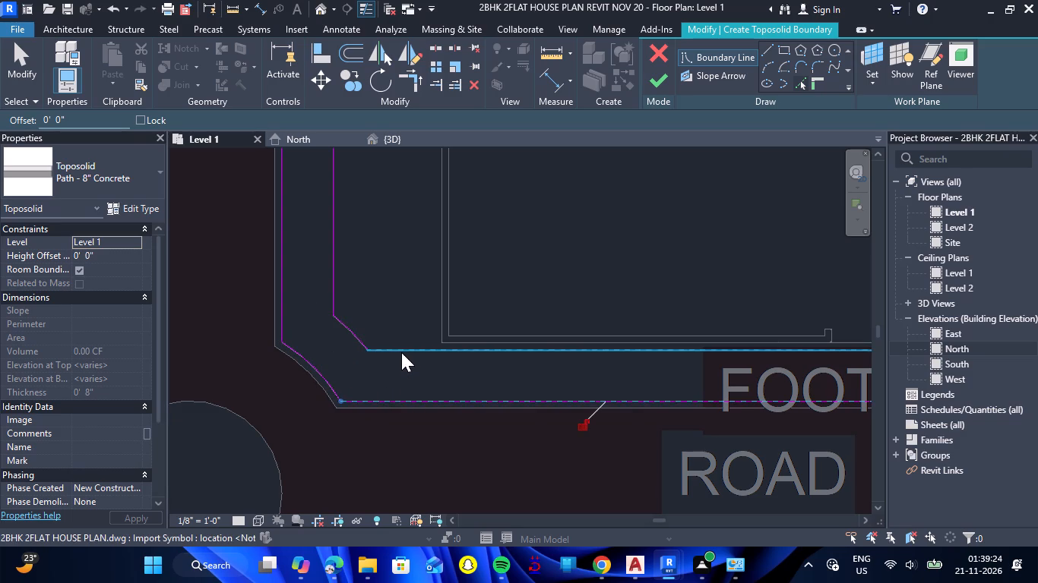
click(400, 351)
Complete the house-side footpath loop with the curved southeast corner, both east edges and the north end line.
scroll(383, 359, down, 10)
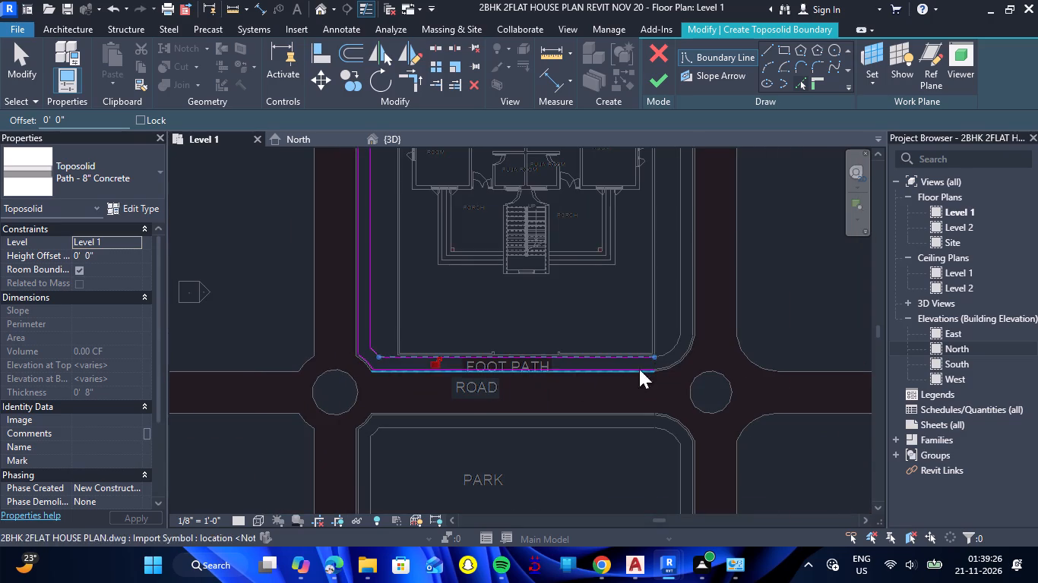
scroll(689, 339, up, 7)
click(658, 344)
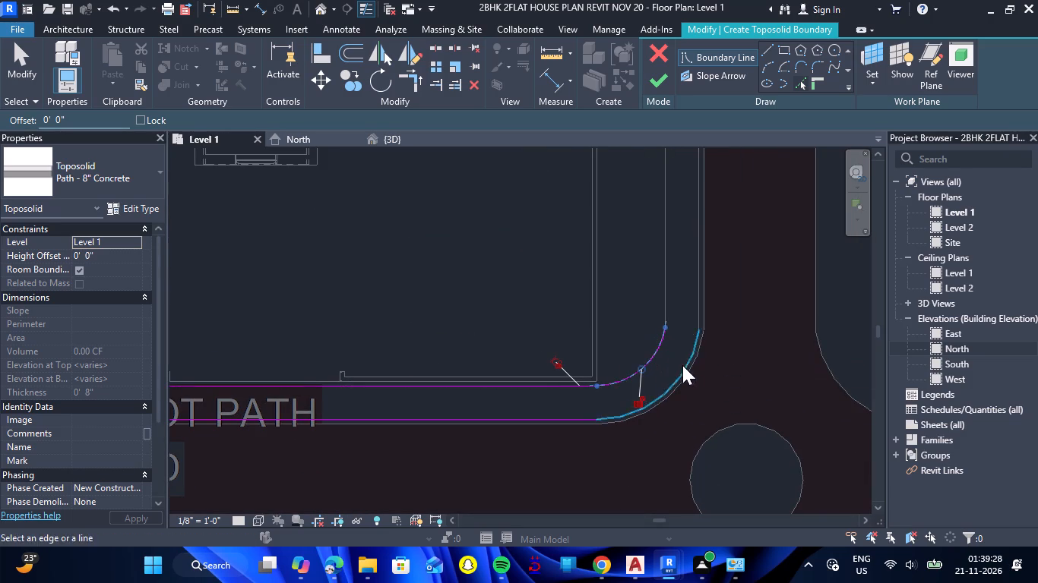
click(684, 369)
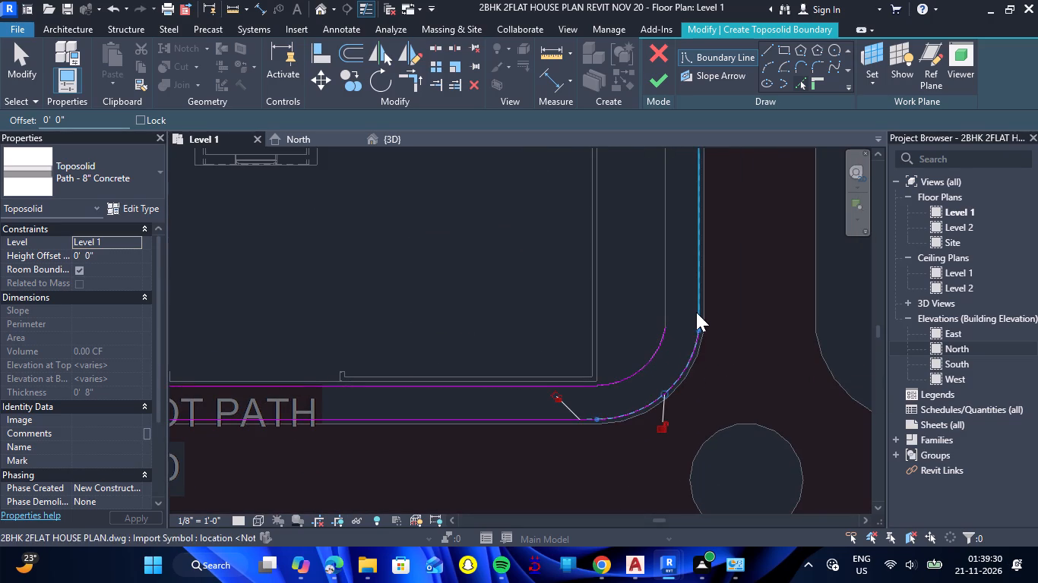
click(696, 310)
click(669, 288)
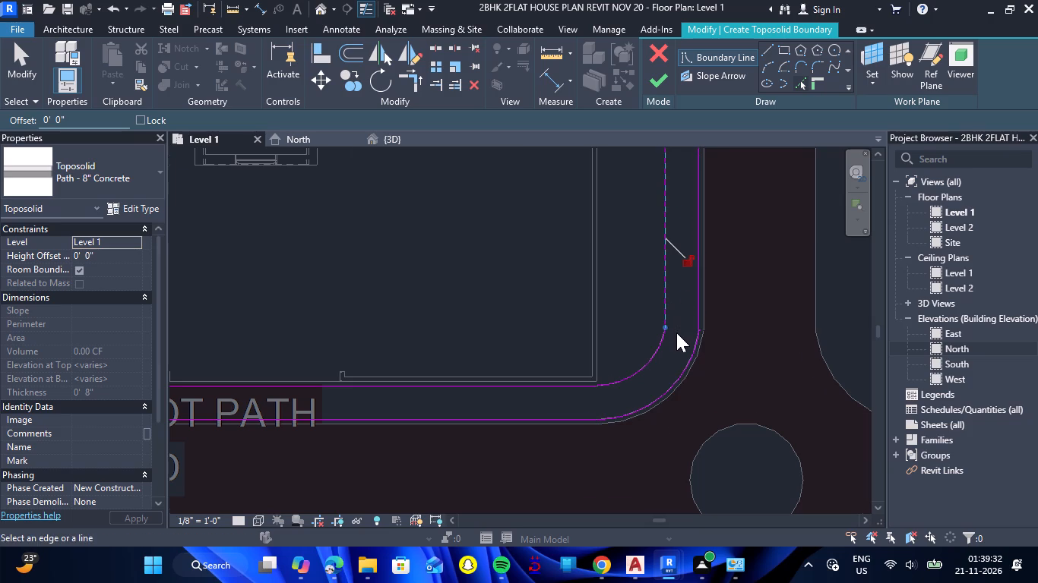
scroll(676, 332, down, 17)
scroll(682, 246, up, 8)
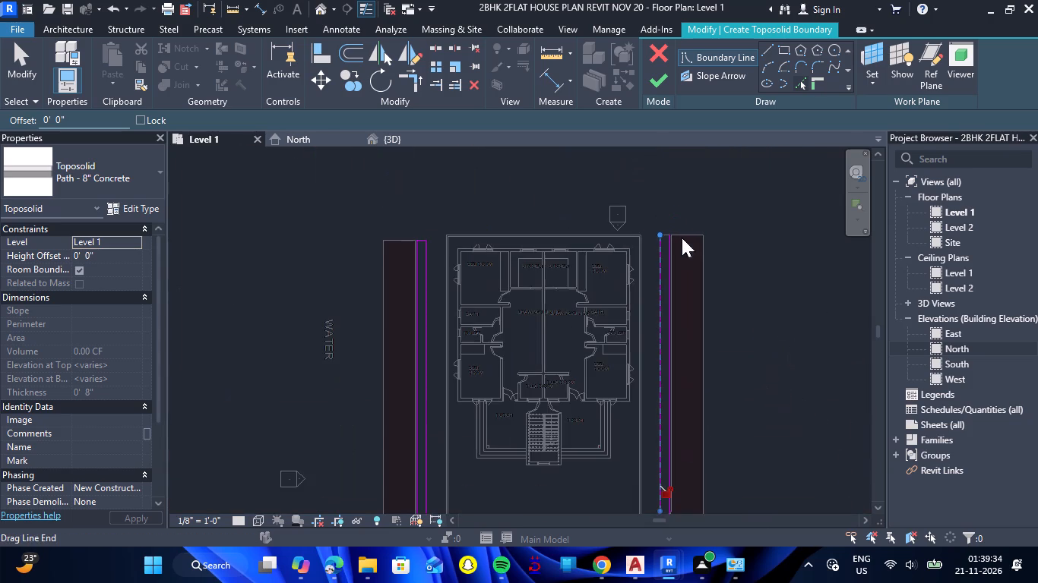
scroll(665, 231, up, 14)
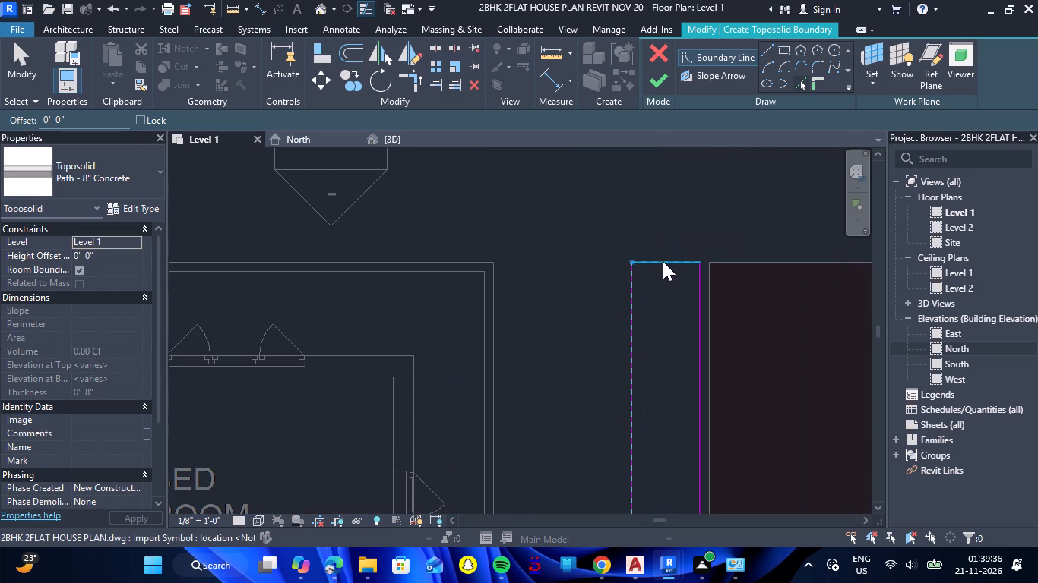
click(663, 261)
Trace the inner and outer west edges of the footpath around the PARK plot as boundary lines.
scroll(599, 233, down, 16)
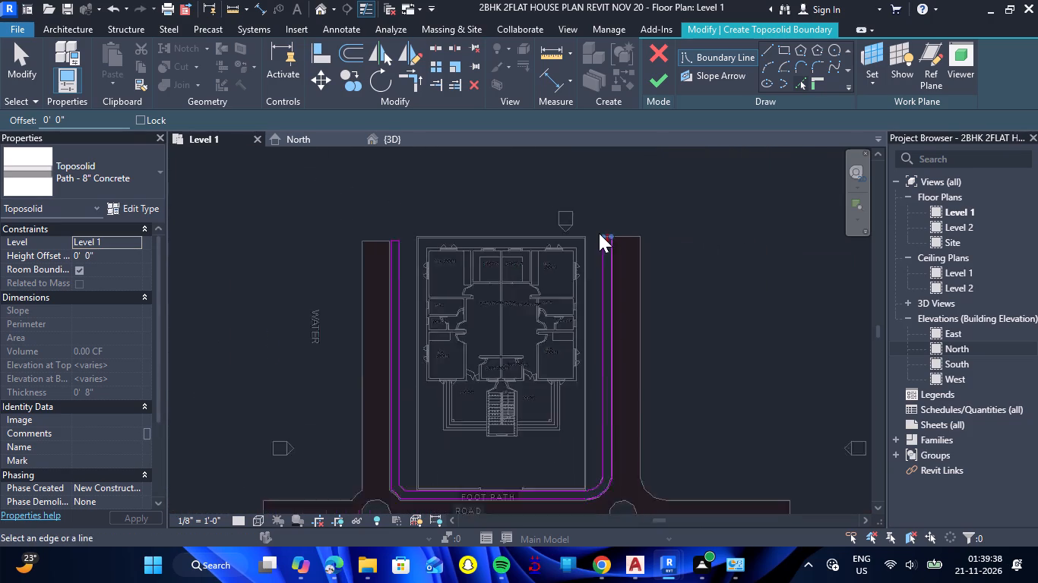
scroll(599, 233, down, 3)
scroll(513, 403, up, 6)
scroll(491, 339, down, 4)
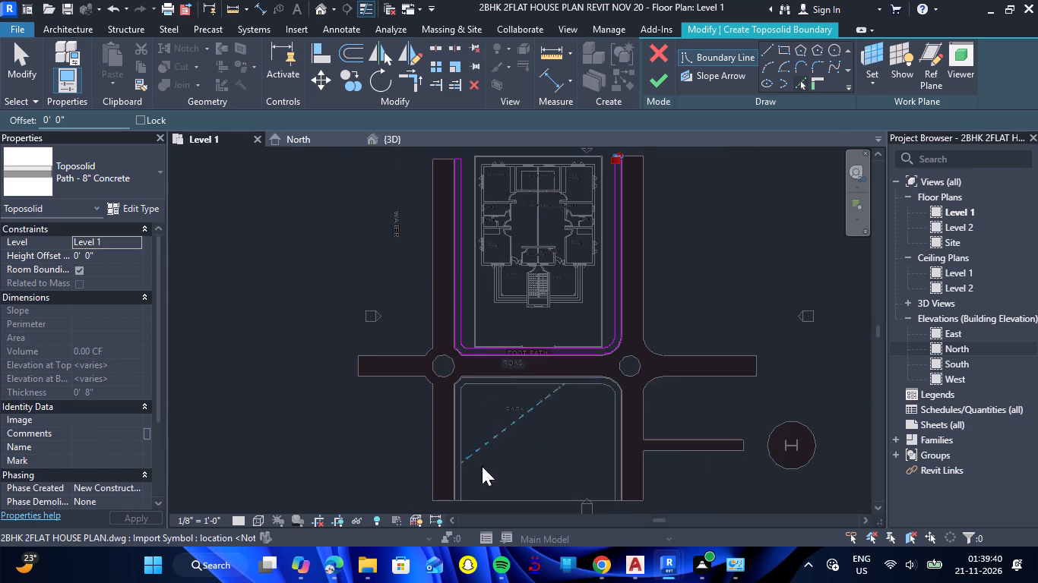
scroll(454, 497, up, 11)
scroll(464, 447, down, 5)
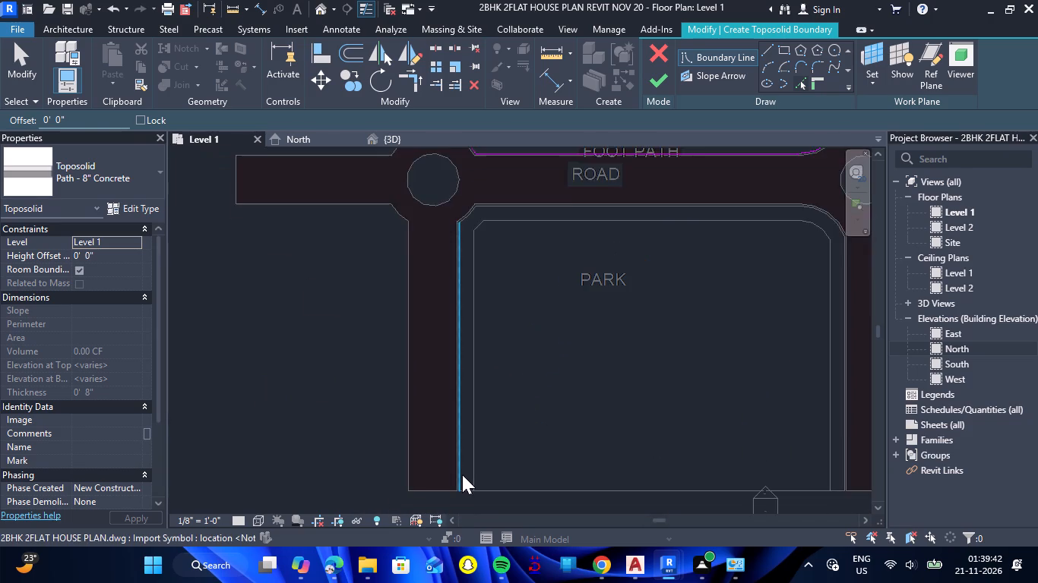
scroll(462, 475, up, 6)
click(460, 476)
click(485, 463)
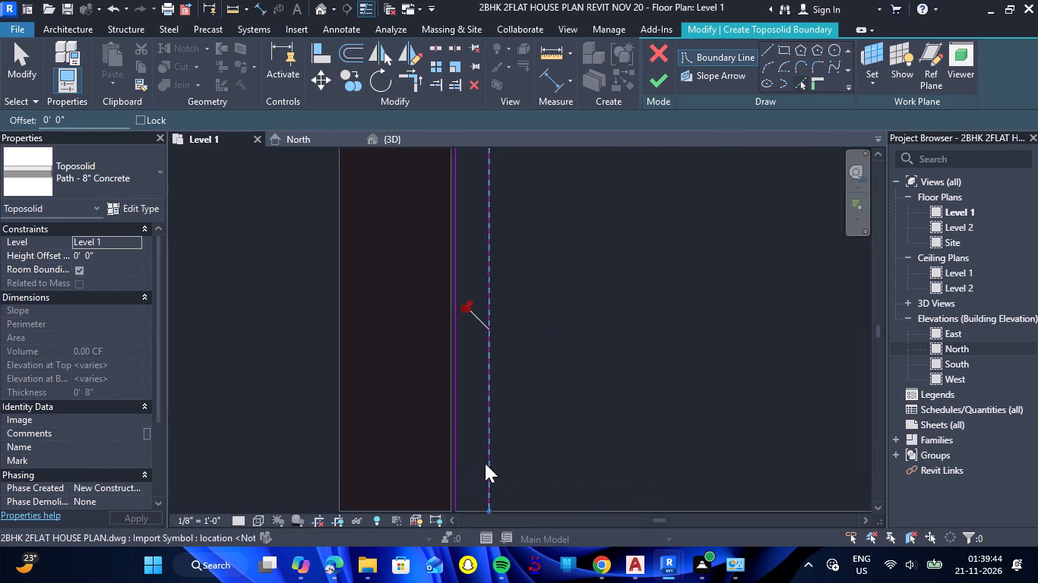
Add the inner and outer northwest corner edges and both straight north edges of the park footpath to the boundary.
scroll(495, 441, down, 8)
scroll(495, 258, up, 5)
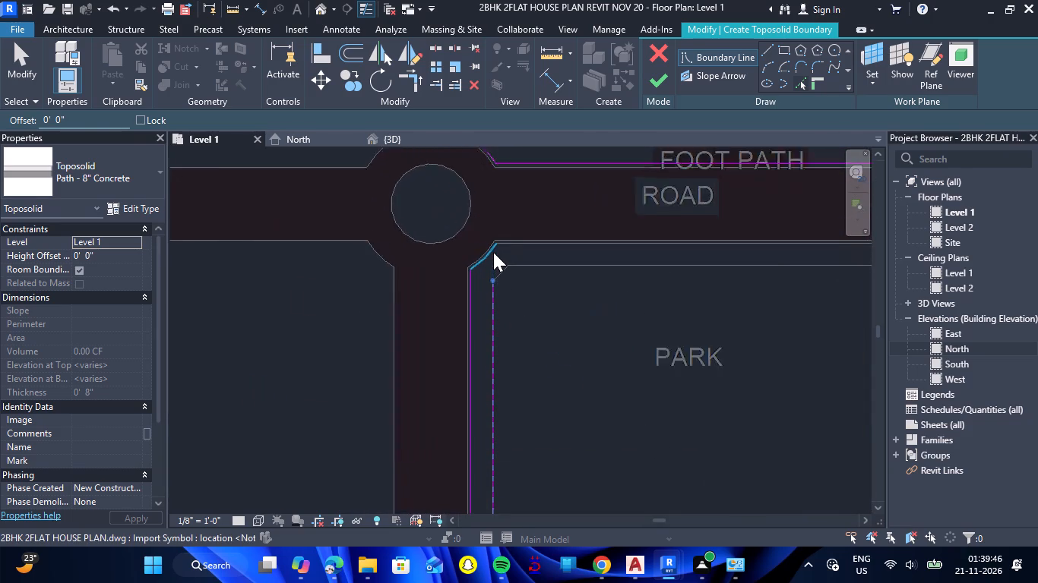
scroll(493, 252, up, 6)
click(487, 253)
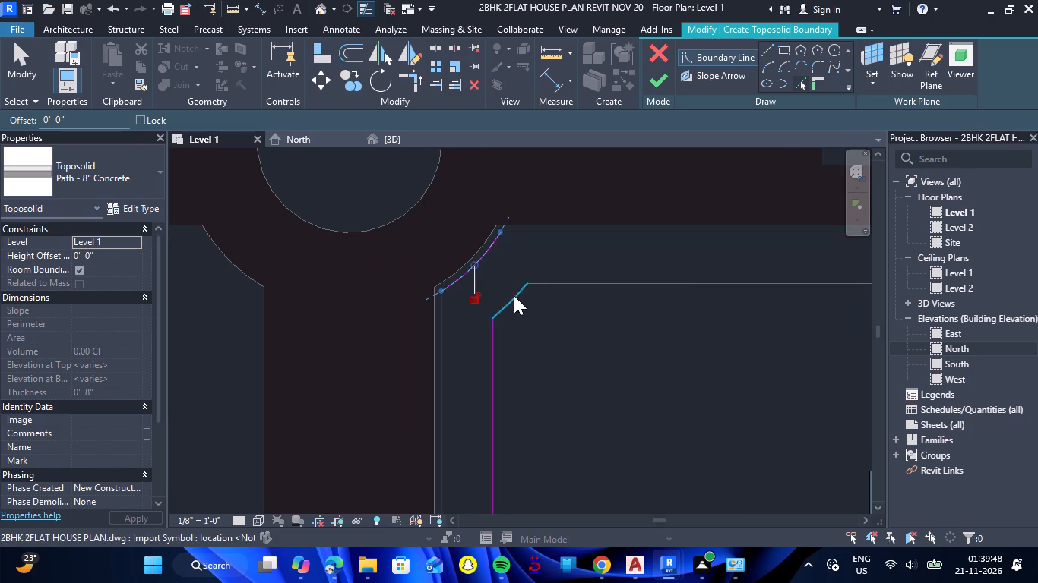
click(514, 295)
click(554, 279)
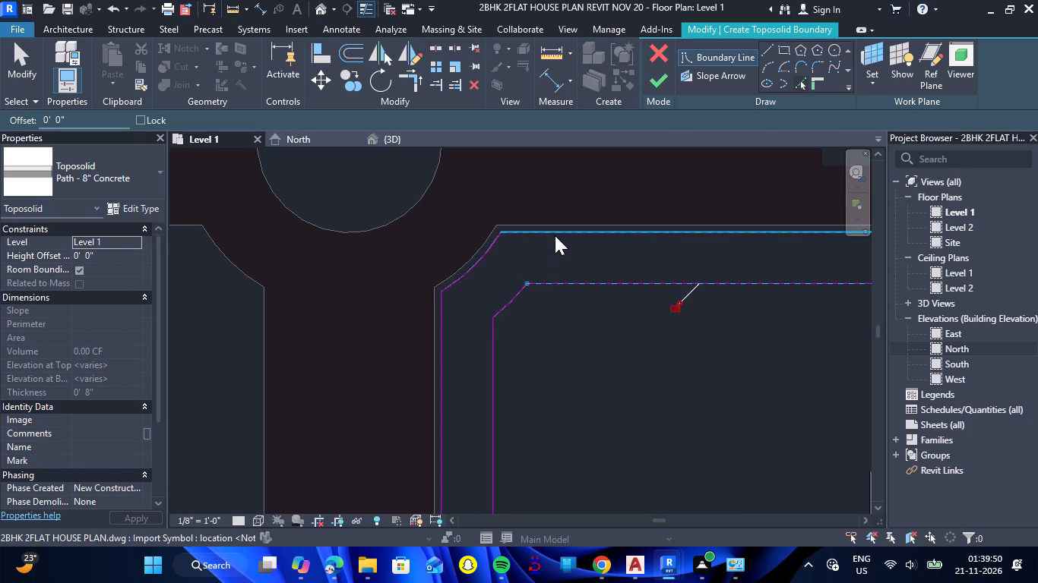
click(555, 235)
Add both northeast corner curves and the inner and outer east edges of the park footpath to the boundary.
scroll(509, 299, down, 12)
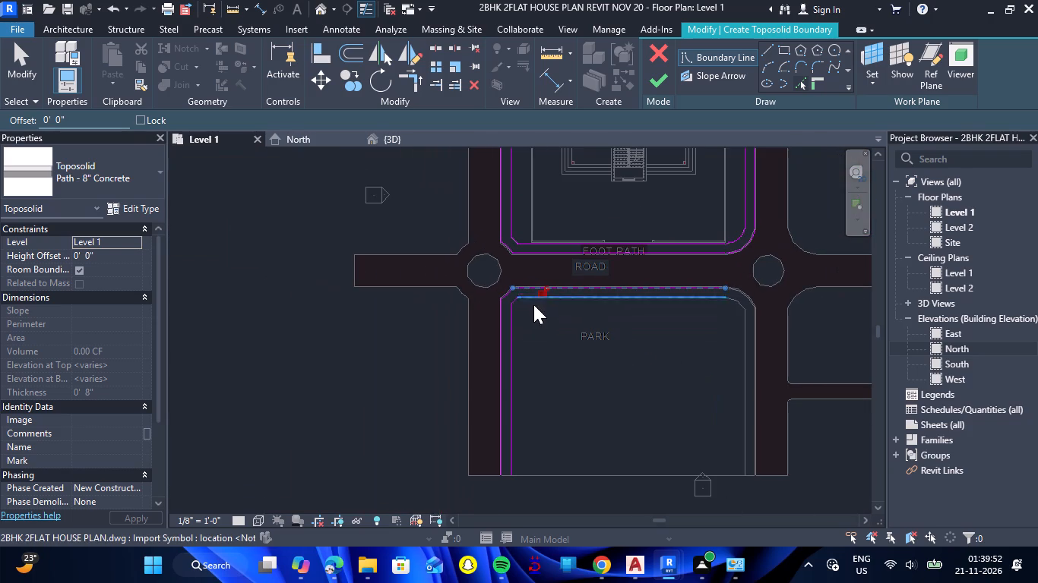
scroll(739, 299, up, 11)
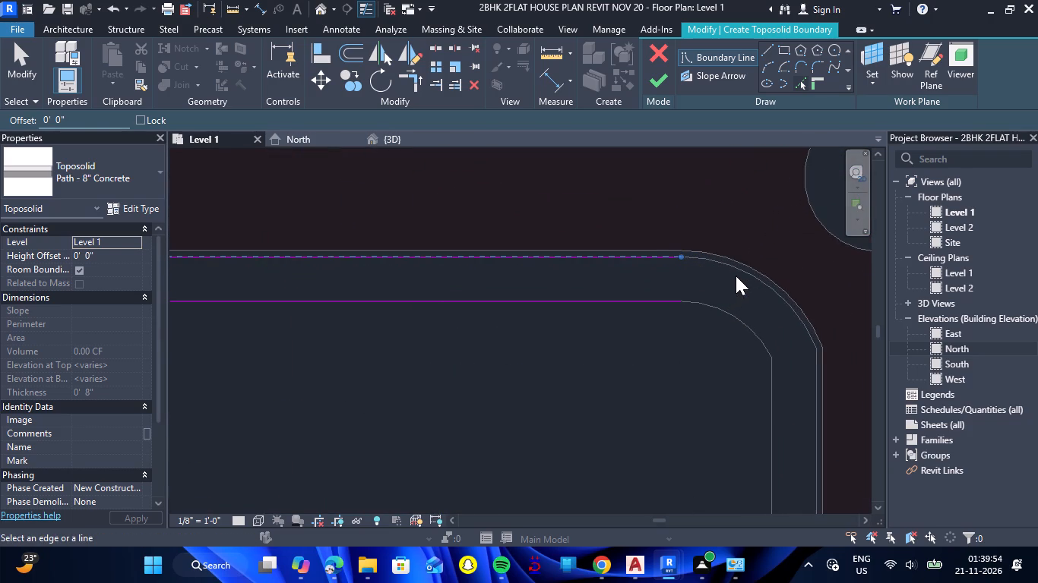
click(739, 273)
click(729, 314)
scroll(656, 298, down, 4)
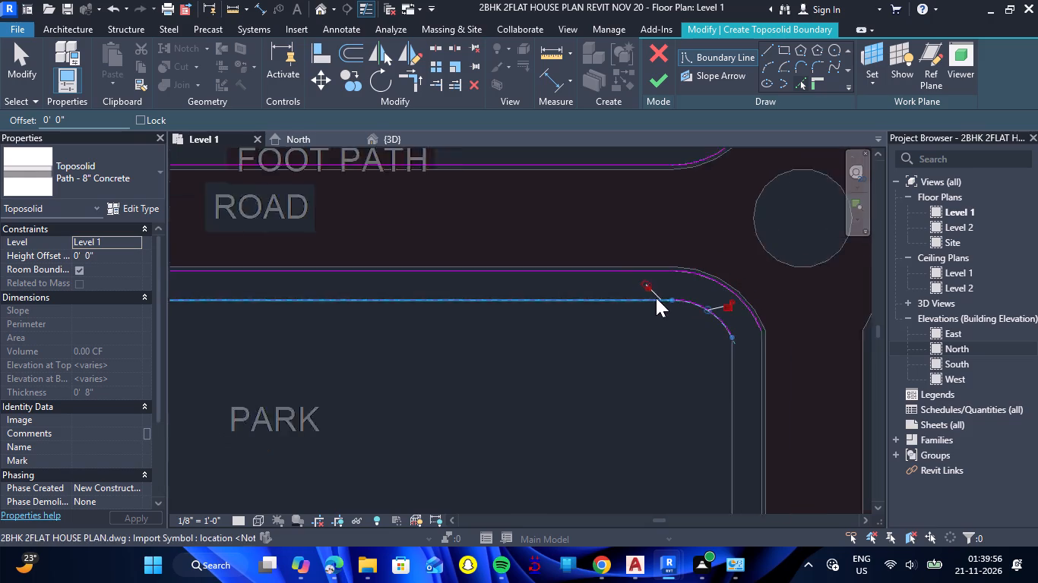
click(717, 358)
scroll(737, 373, up, 5)
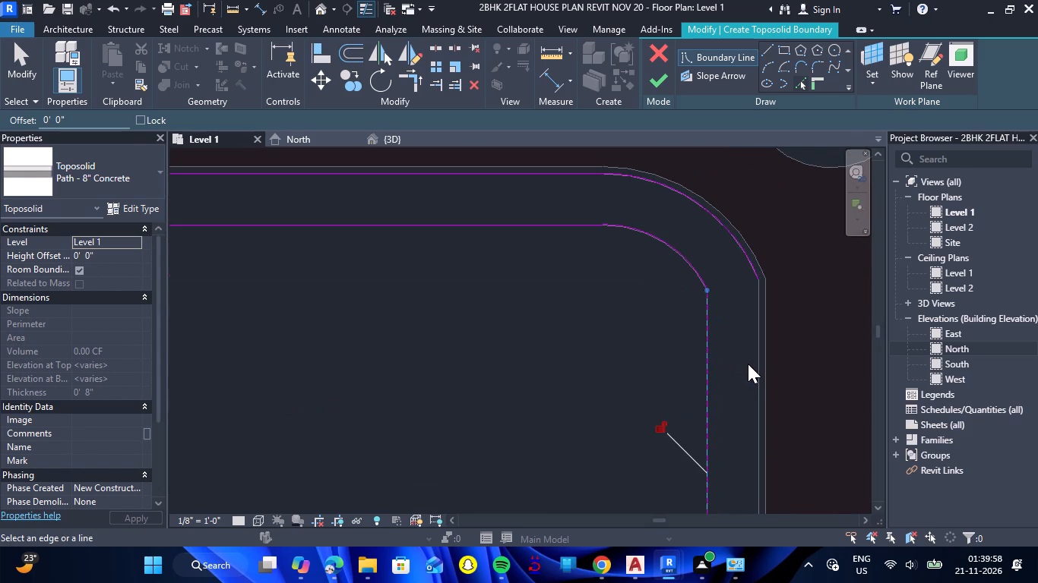
click(754, 361)
scroll(653, 291, down, 11)
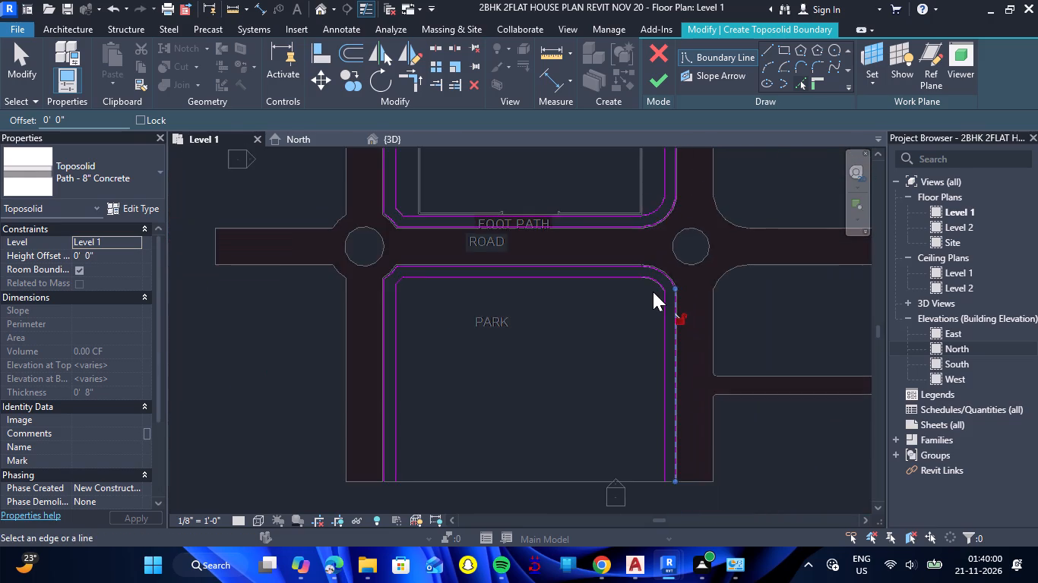
Close both south ends of the park footpath boundary with short end lines and finish the 8" concrete toposolid sketch.
scroll(653, 291, down, 4)
scroll(644, 382, up, 6)
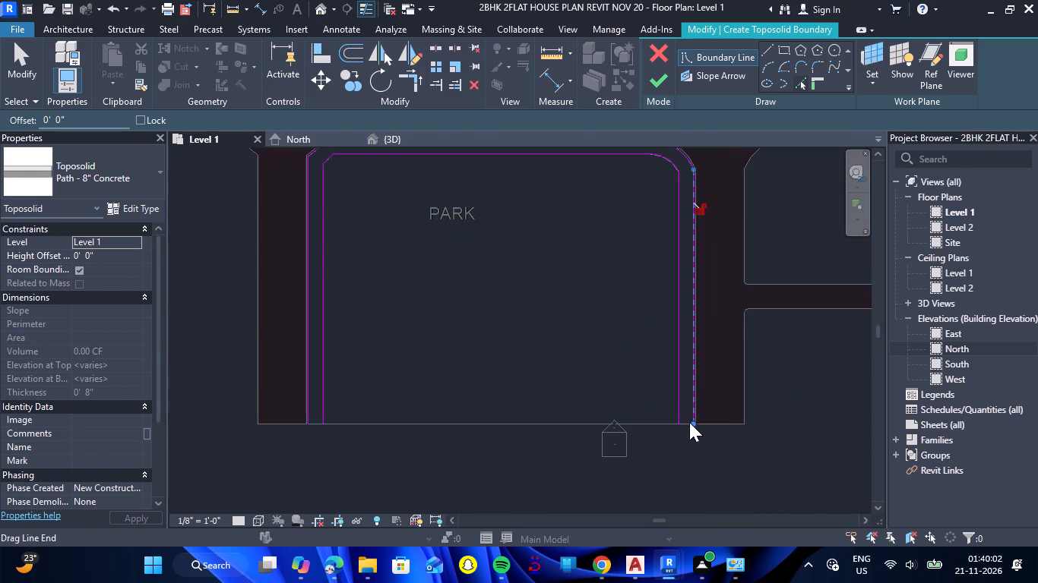
scroll(690, 422, up, 7)
click(688, 424)
scroll(602, 411, down, 8)
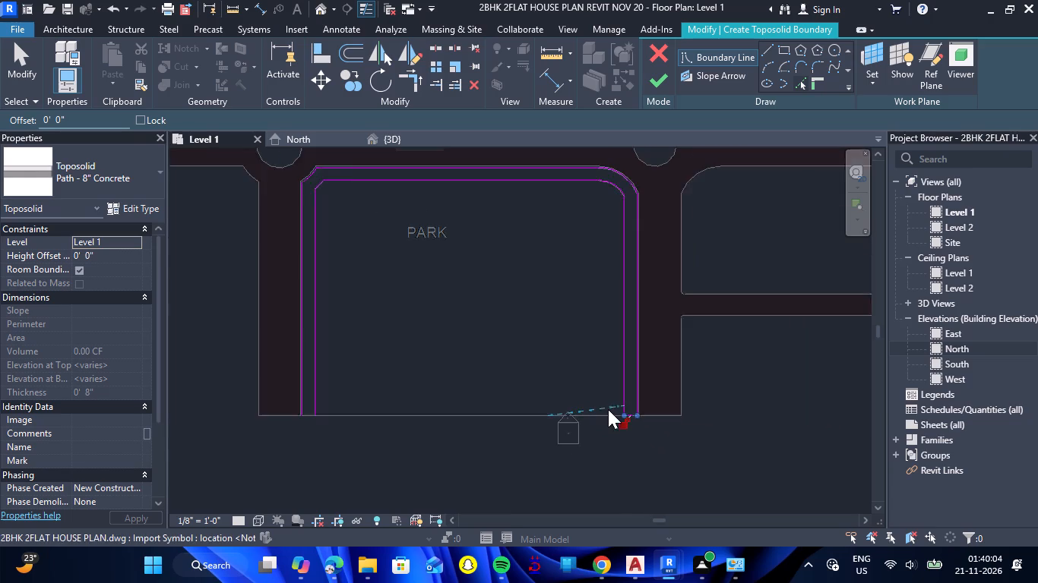
scroll(605, 408, down, 2)
scroll(375, 411, up, 7)
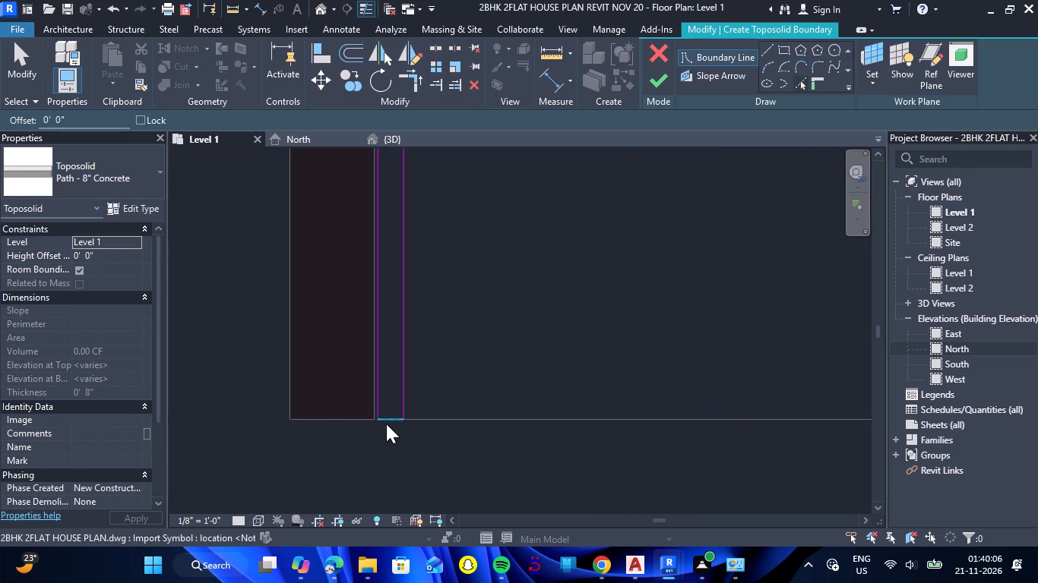
scroll(386, 424, up, 4)
click(390, 414)
scroll(479, 333, down, 4)
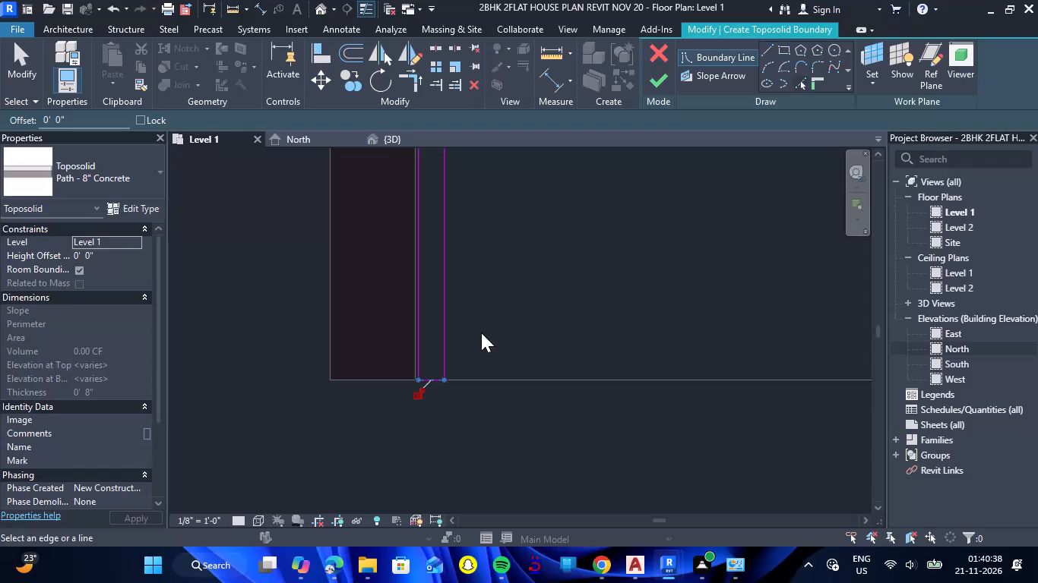
scroll(540, 310, down, 2)
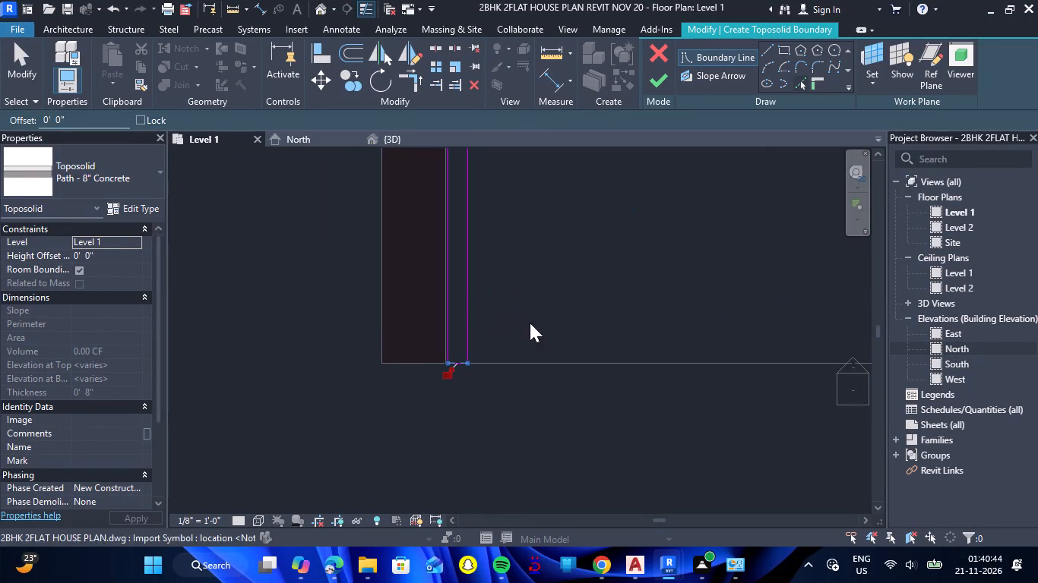
scroll(524, 348, down, 6)
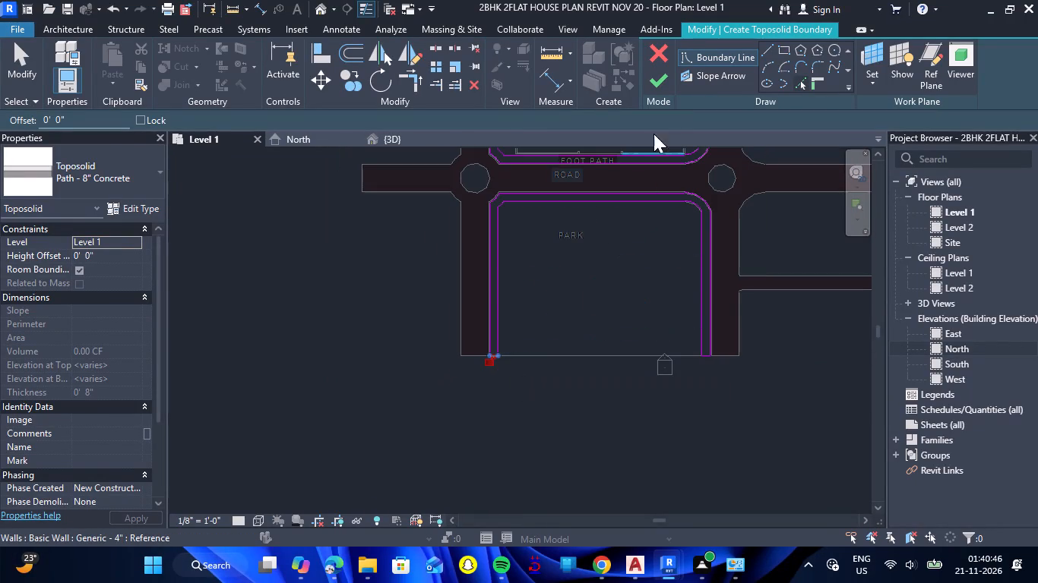
click(660, 90)
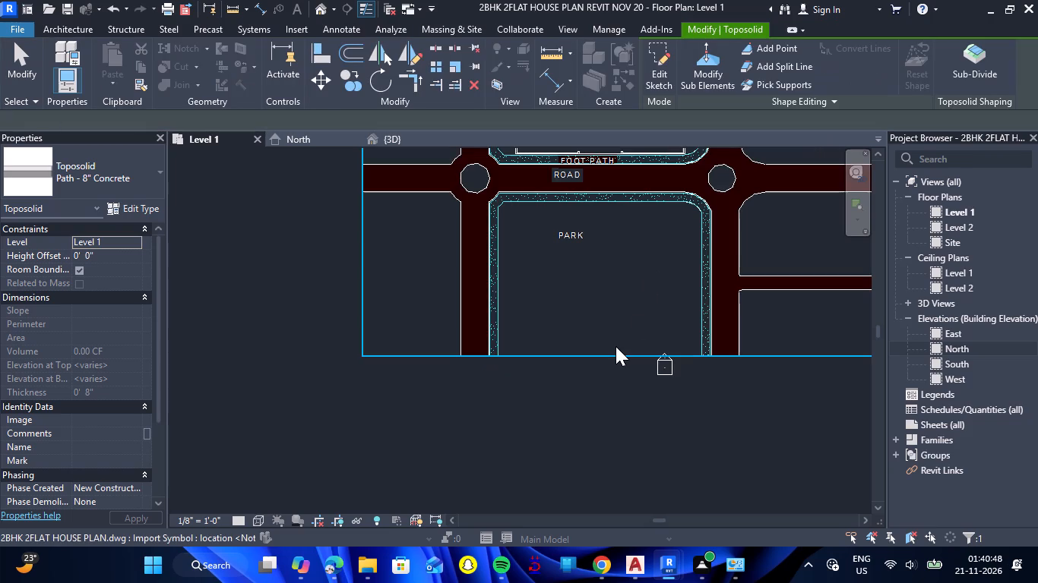
Examine the finished footpaths in 3D, especially along the boundary wall and at the road corner.
scroll(616, 346, down, 6)
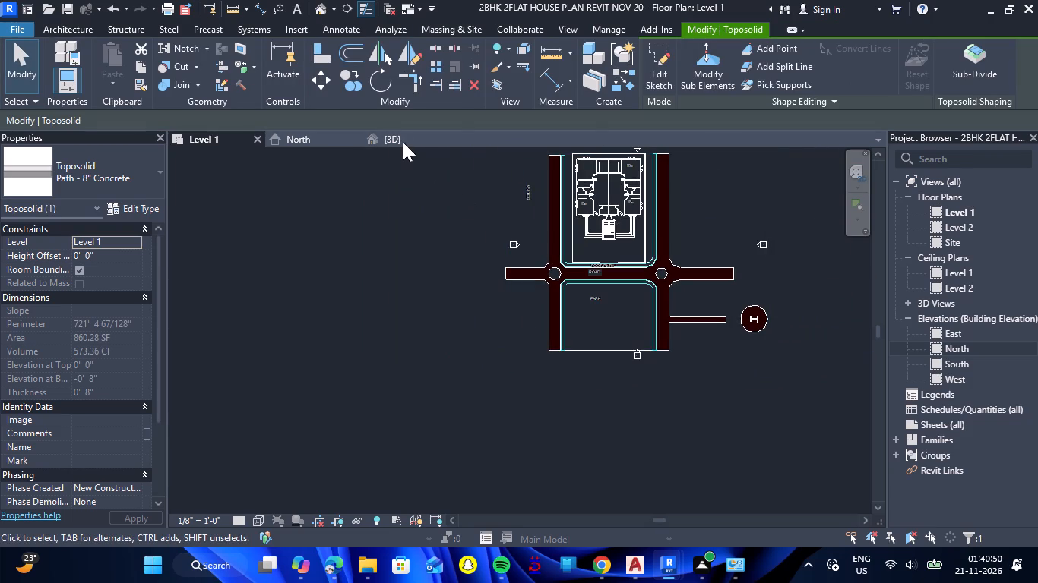
click(403, 142)
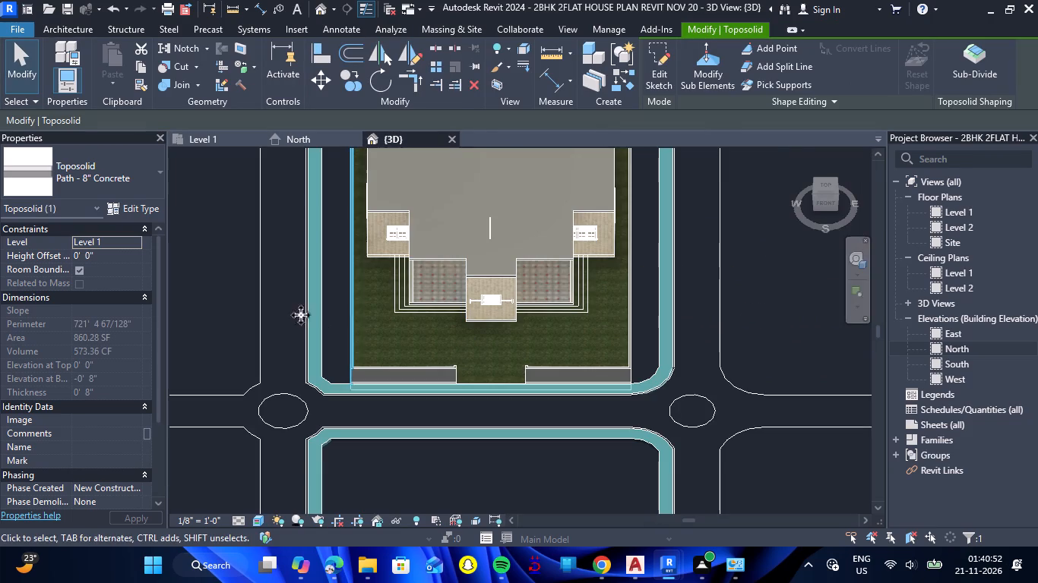
click(245, 320)
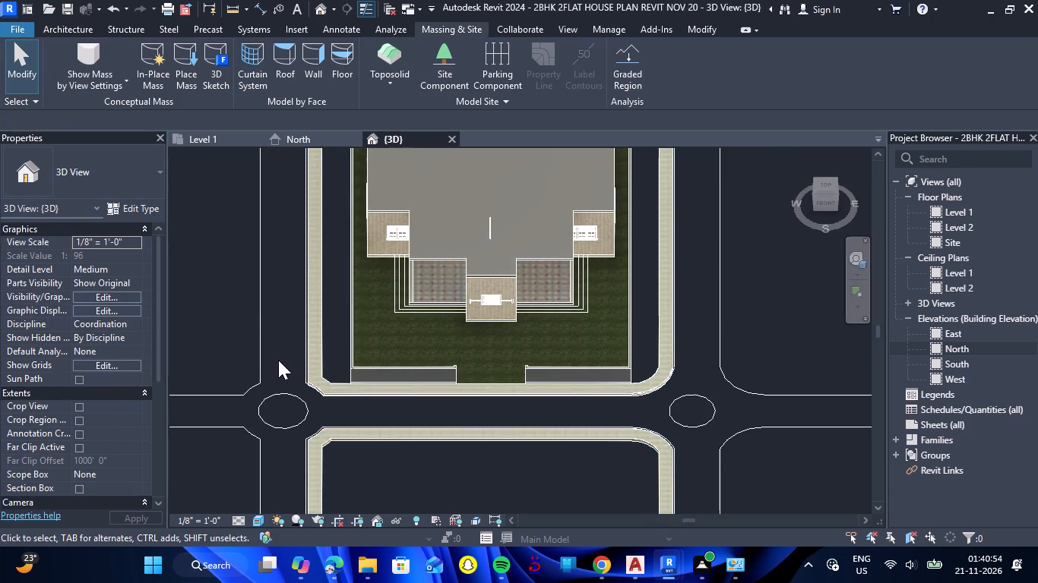
drag(278, 360, 434, 257)
shift+right_drag(278, 360, 434, 257)
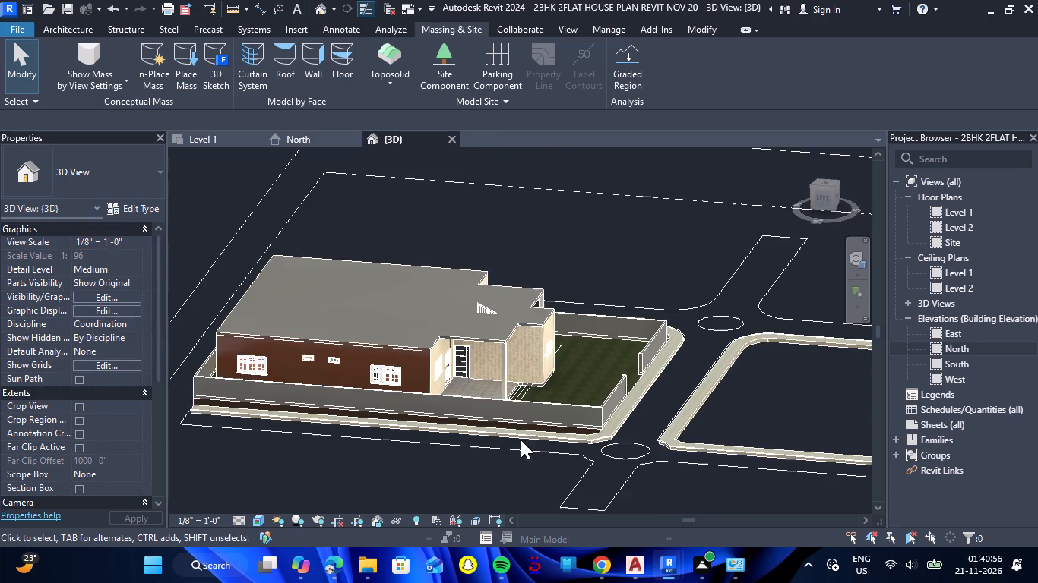
scroll(545, 450, up, 6)
scroll(741, 411, up, 3)
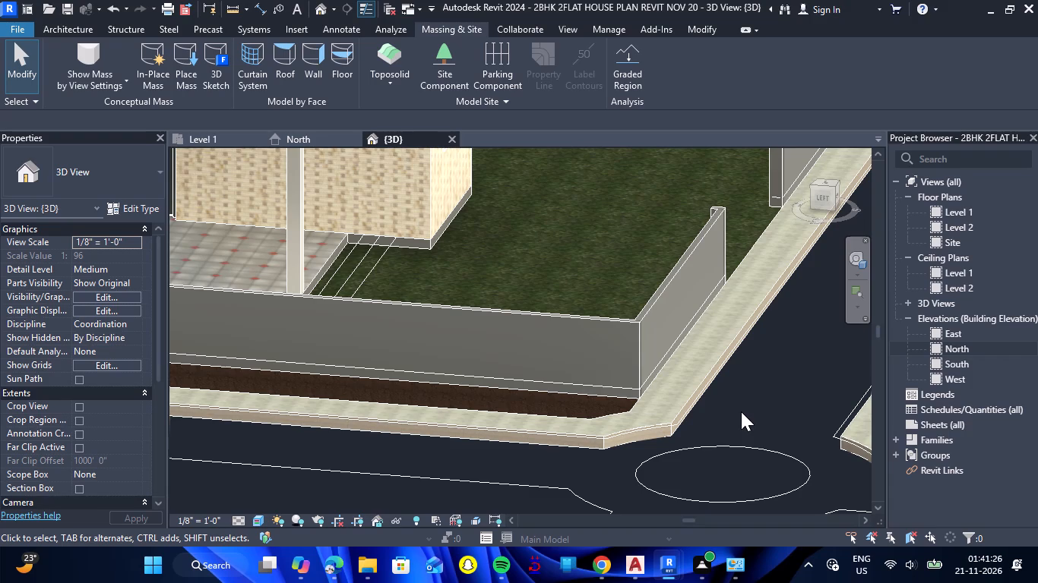
scroll(726, 414, down, 4)
scroll(521, 436, down, 3)
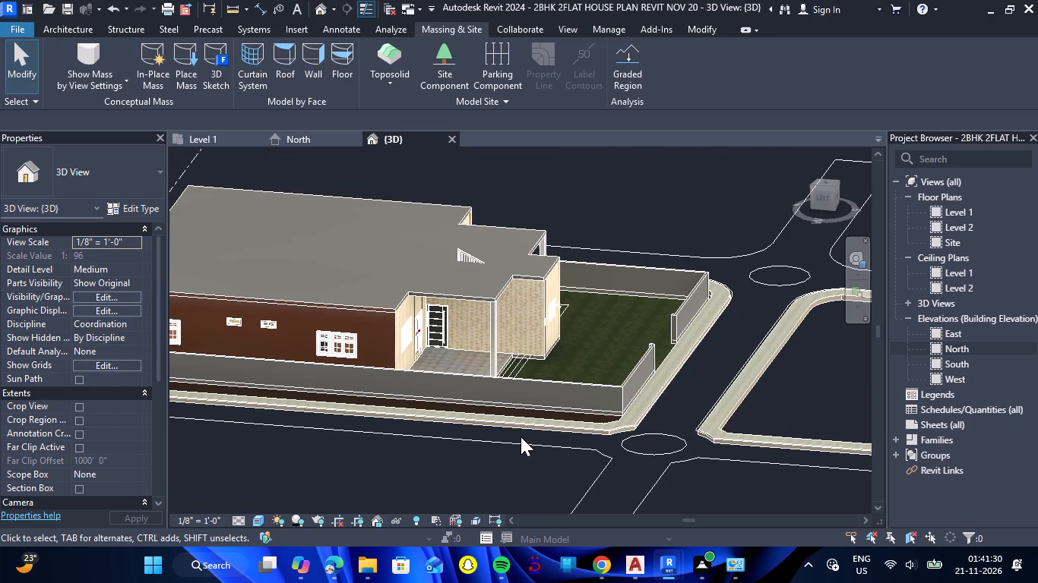
scroll(521, 436, down, 1)
scroll(535, 418, up, 8)
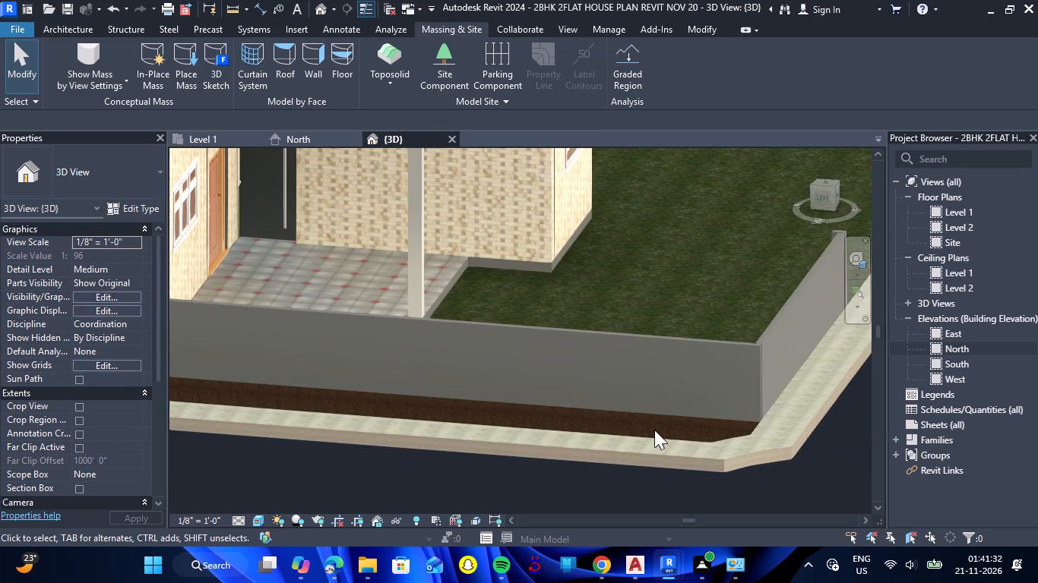
scroll(661, 421, down, 3)
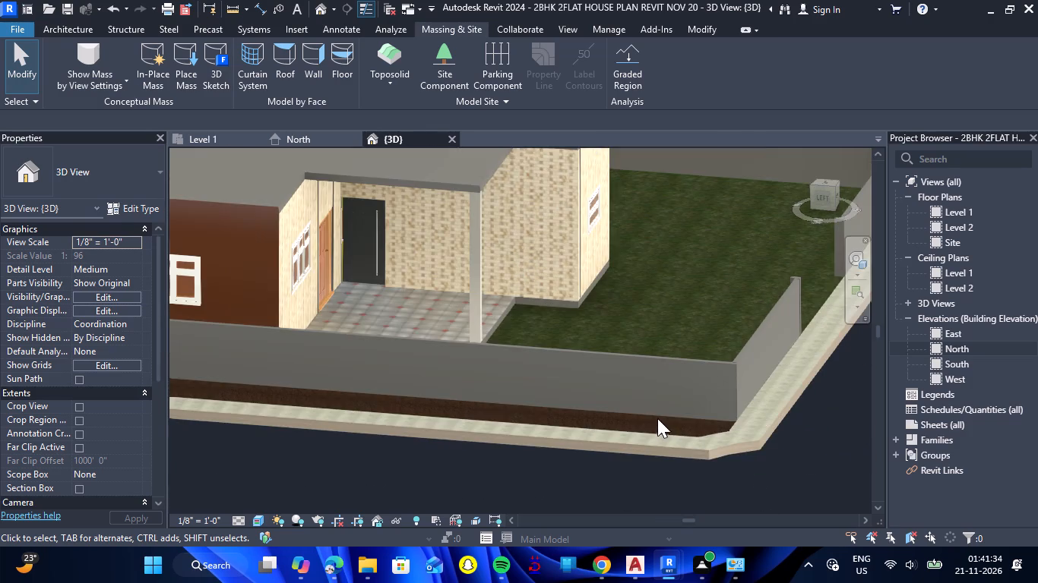
scroll(657, 418, down, 8)
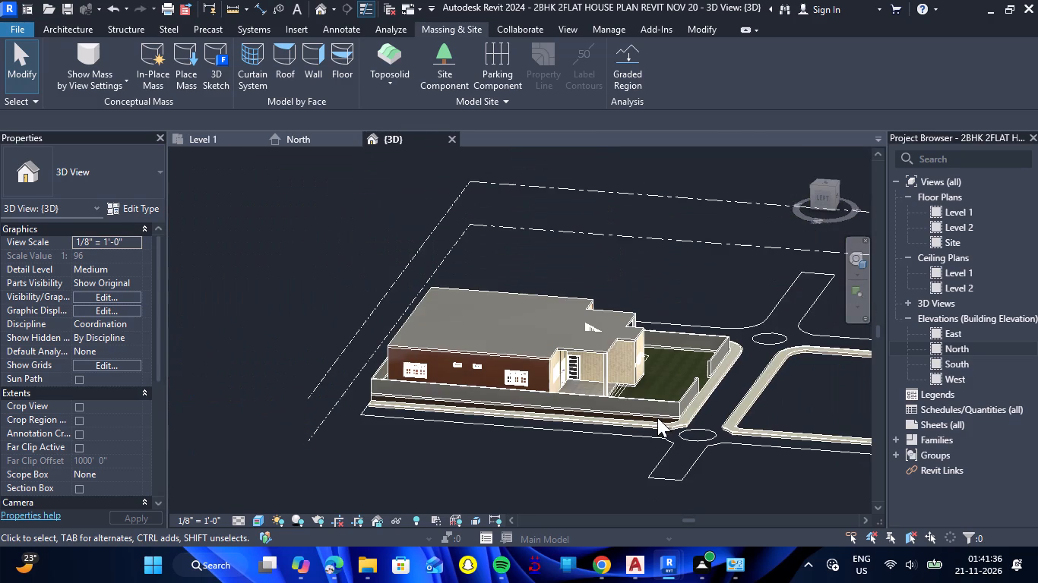
scroll(710, 430, up, 6)
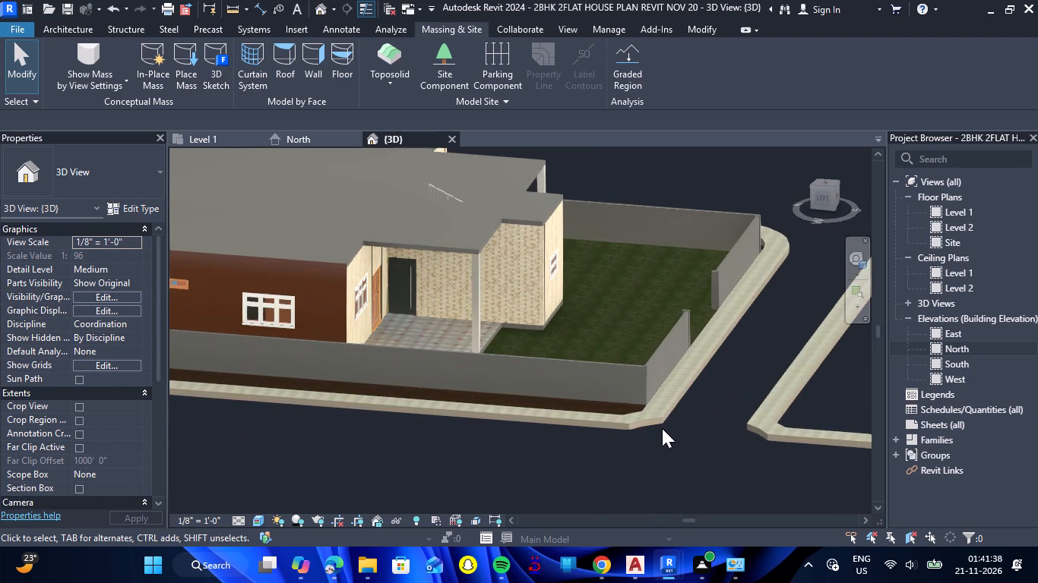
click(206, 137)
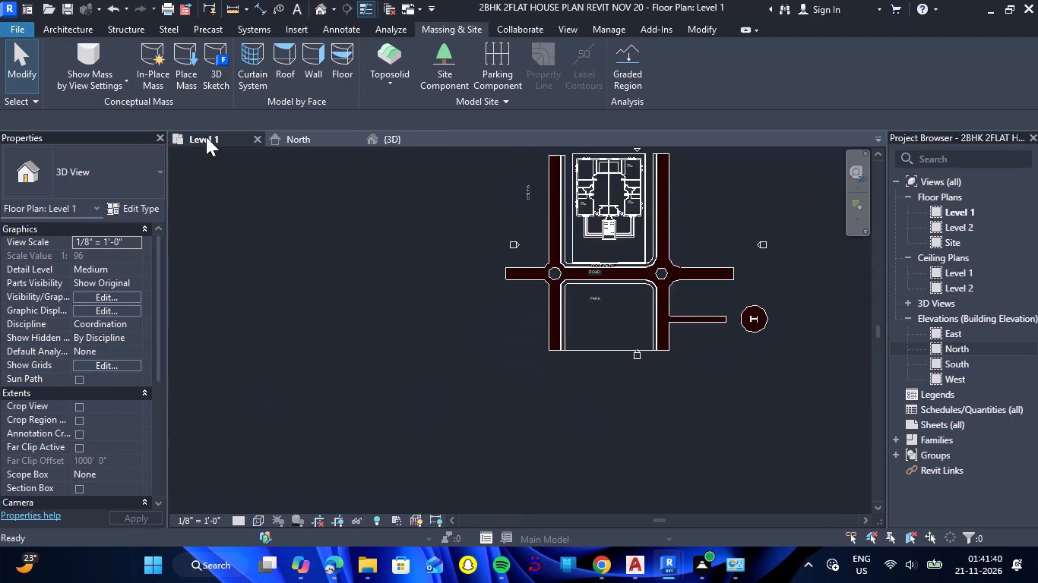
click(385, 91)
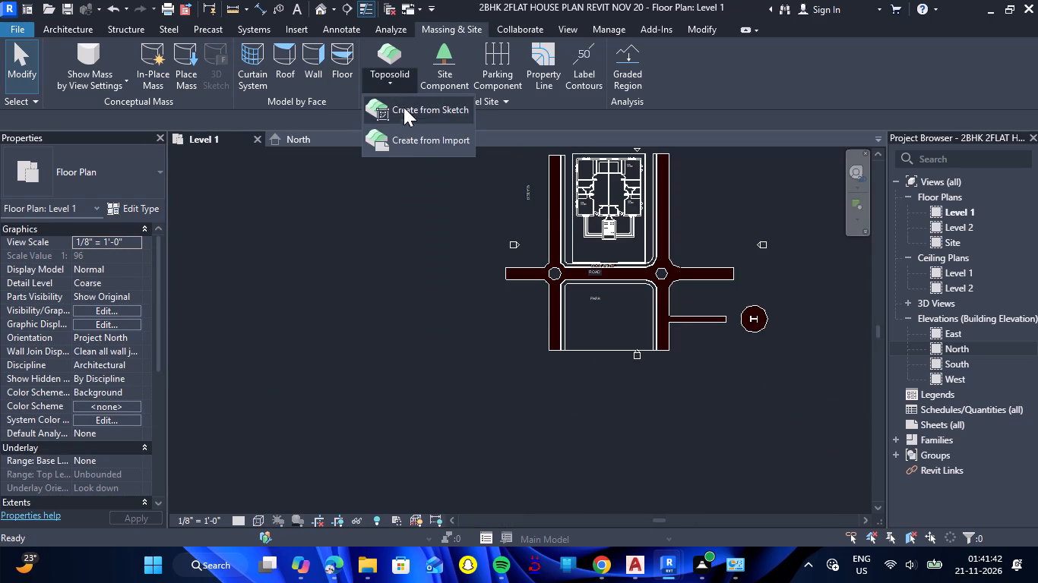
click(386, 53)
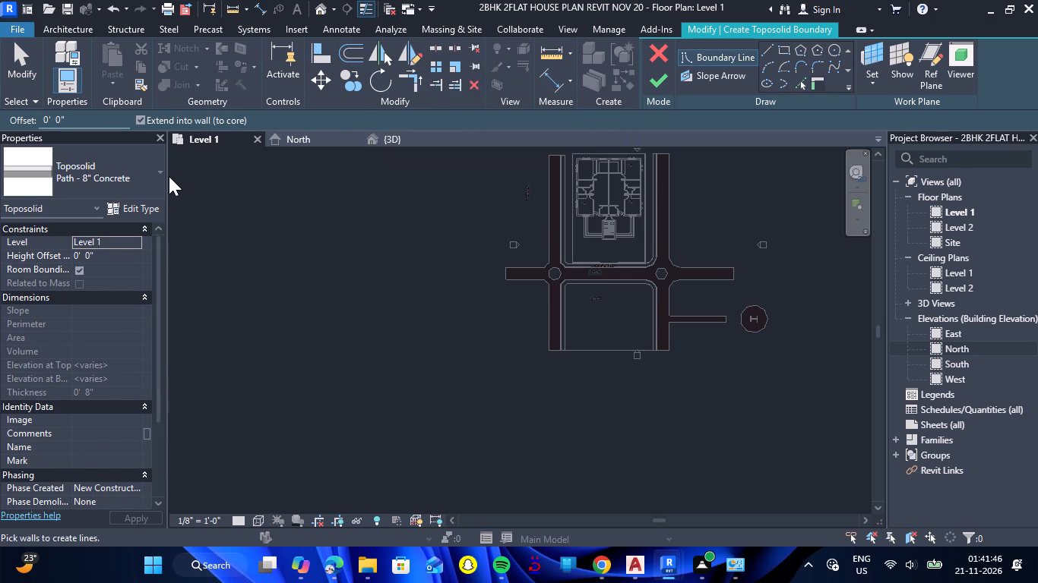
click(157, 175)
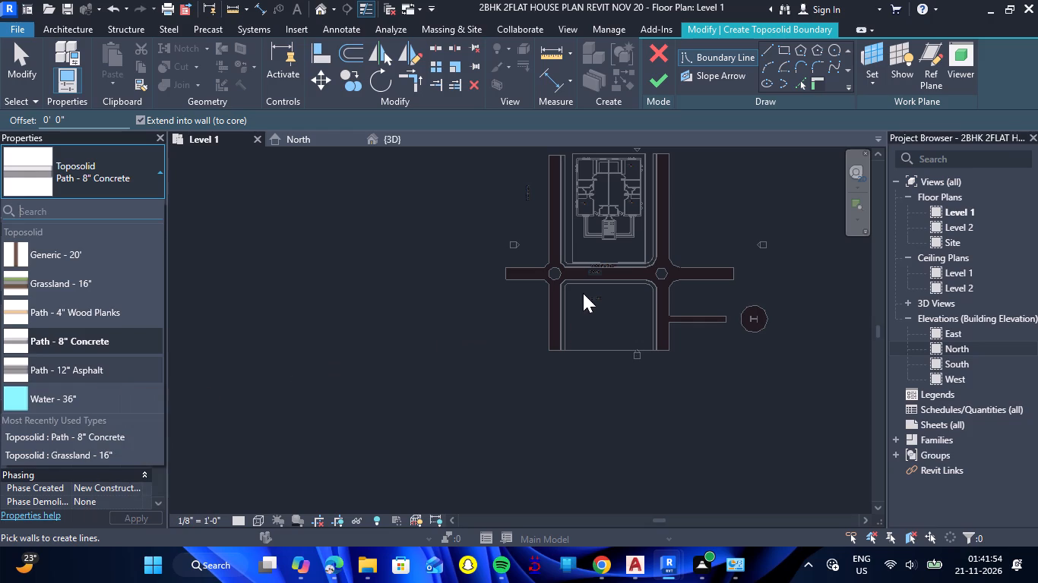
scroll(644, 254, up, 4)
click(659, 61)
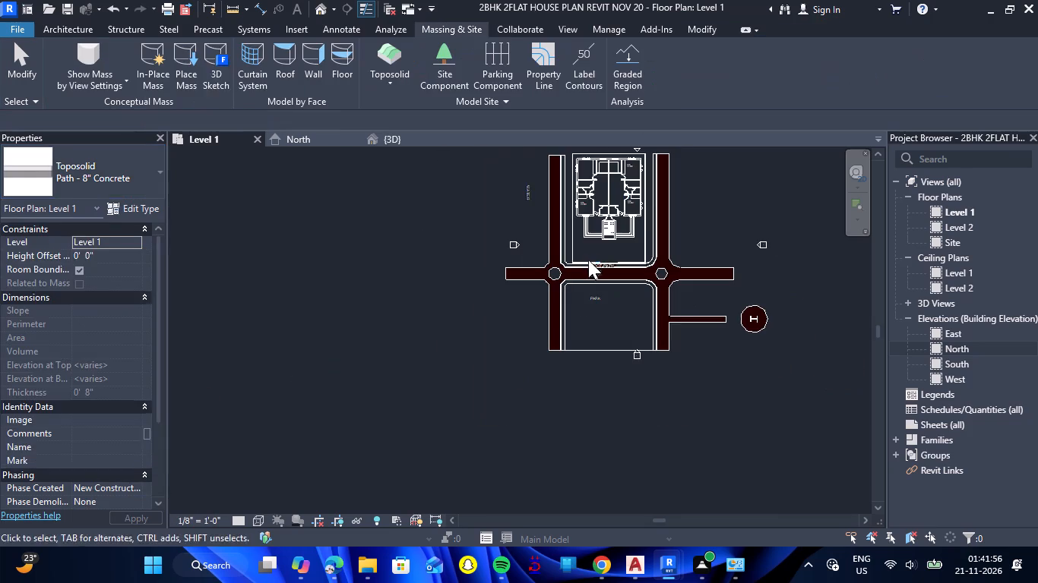
Edit the footpath toposolid on Level 1, changing its type to Path - 12" Asphalt while keeping its boundary sketch.
scroll(589, 262, up, 9)
click(540, 273)
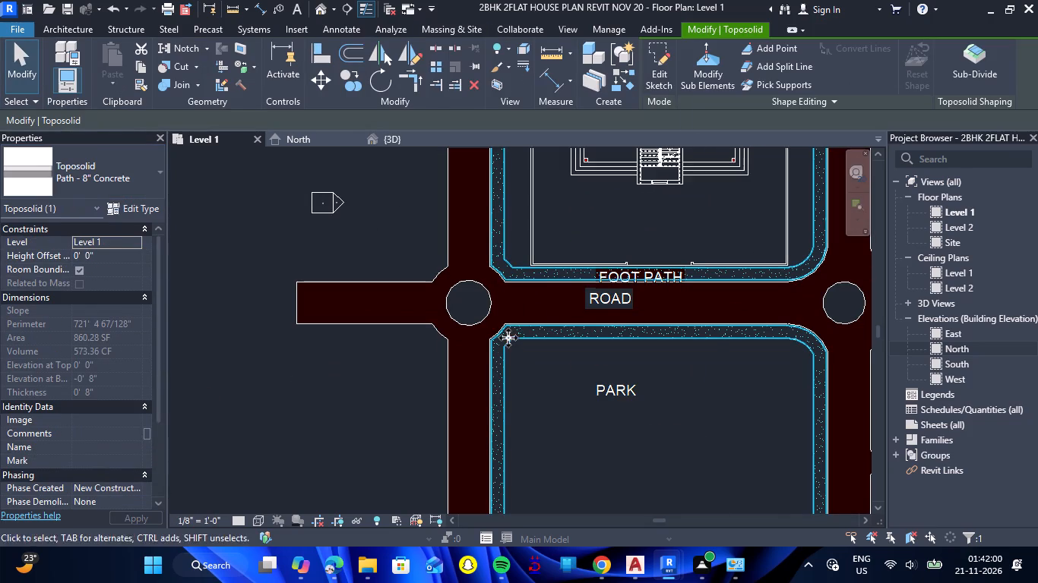
click(529, 334)
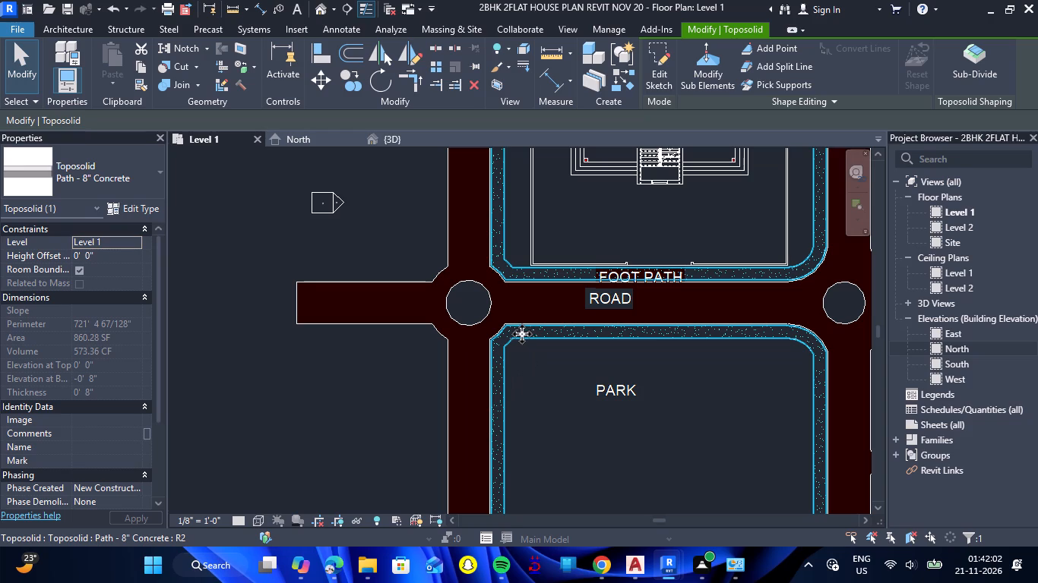
click(662, 86)
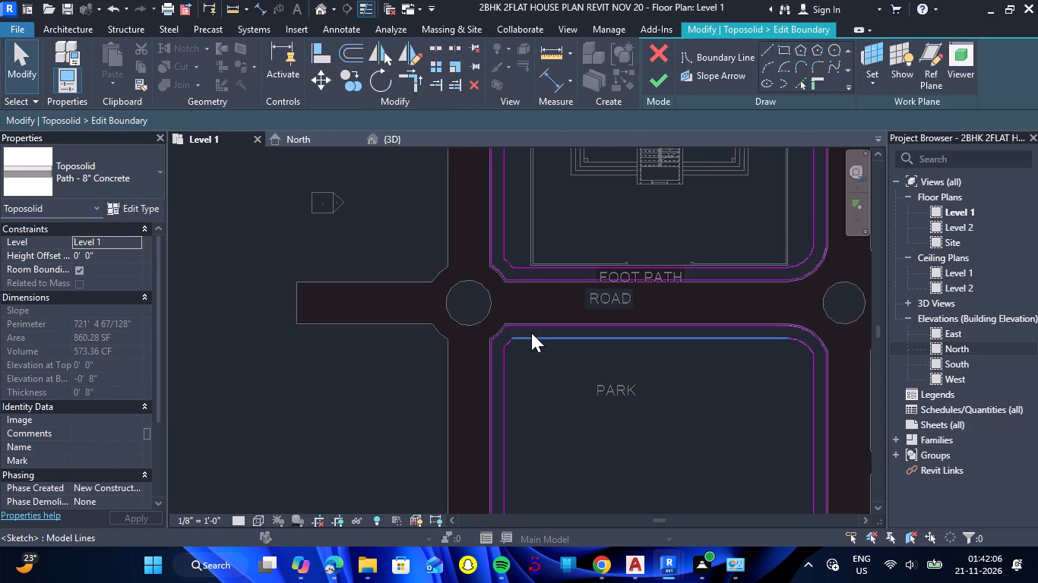
click(148, 175)
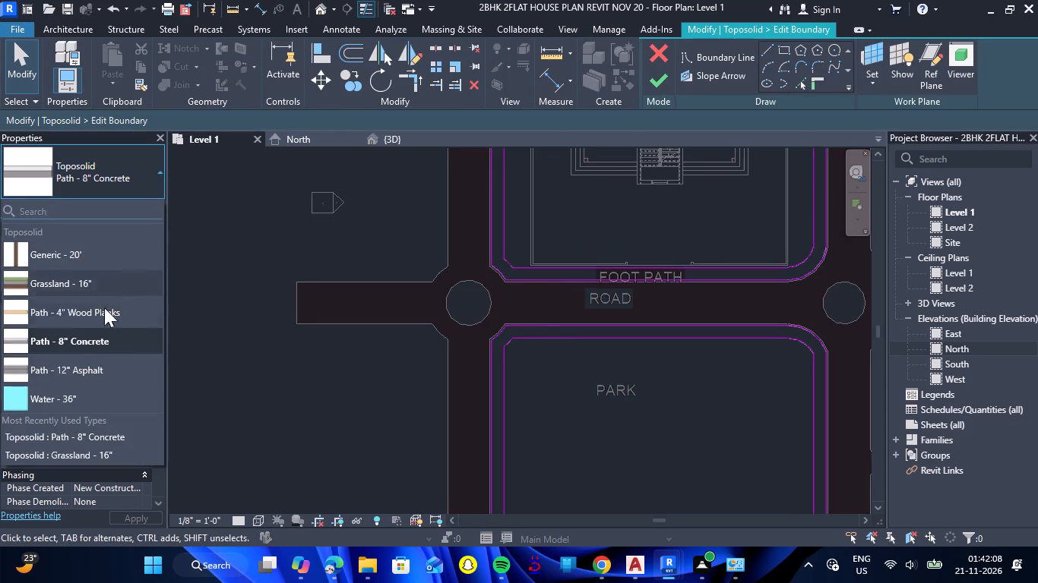
click(93, 367)
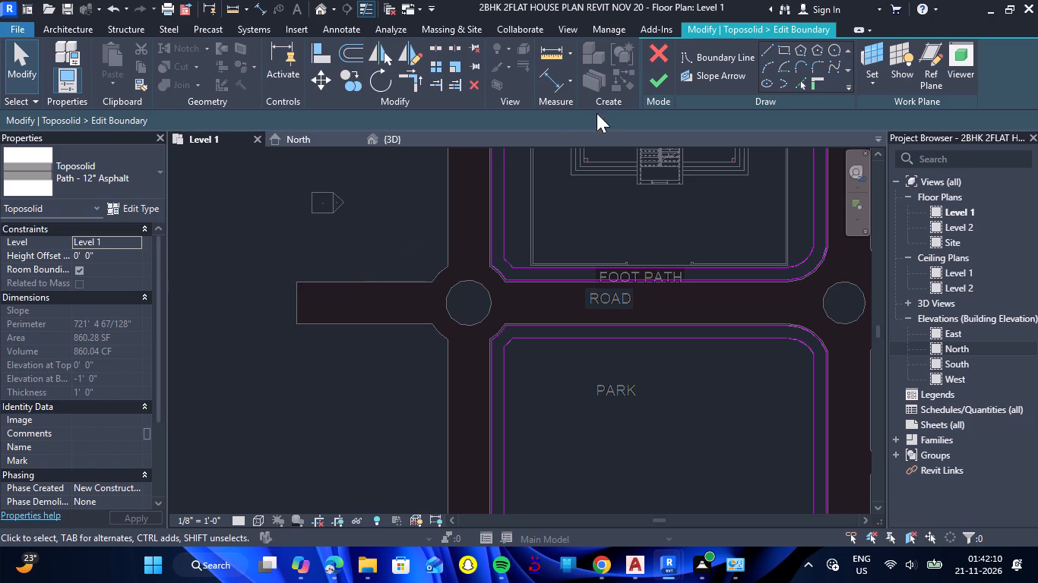
click(650, 90)
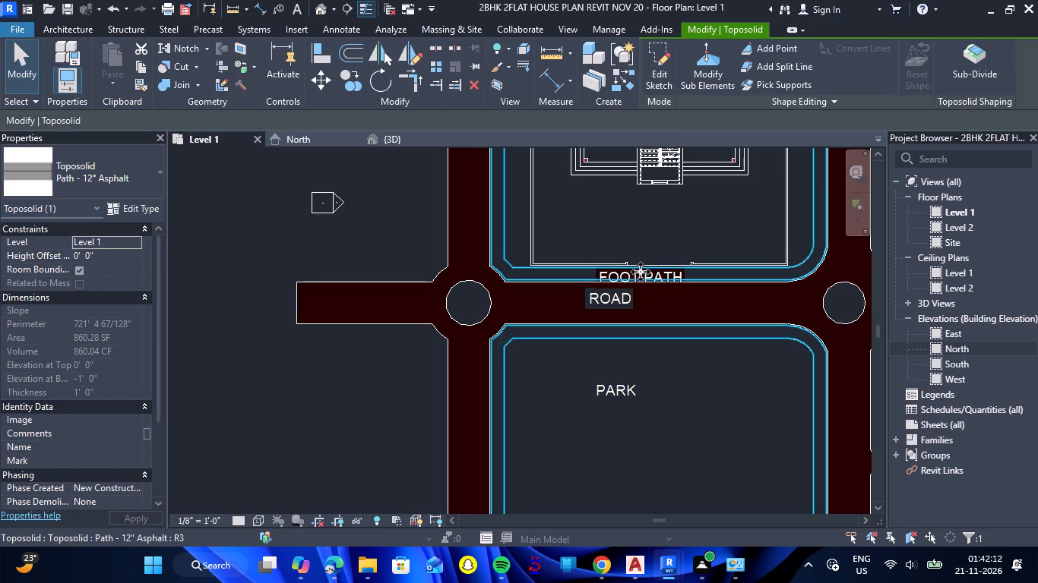
Paint the top face of the footpath toposolid in the 3D view with the Concrete, Cast-in-Place material, found by searching CON.
click(407, 140)
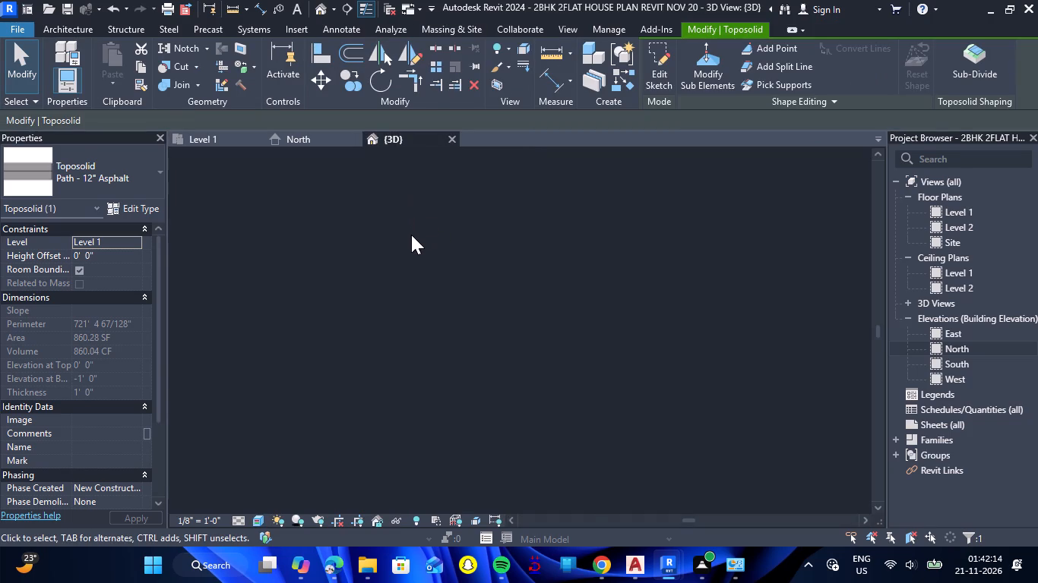
click(320, 463)
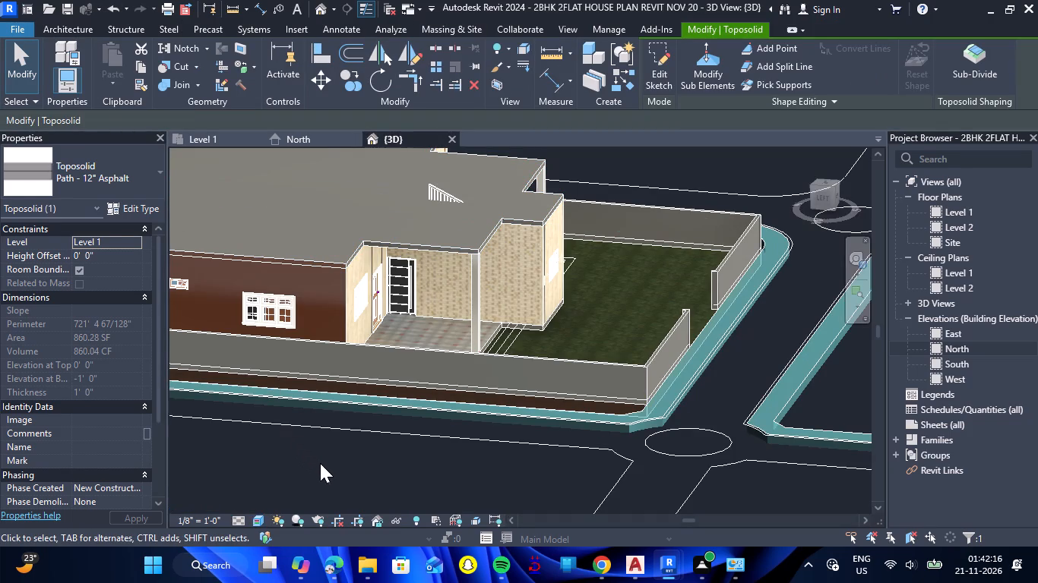
scroll(631, 451, up, 7)
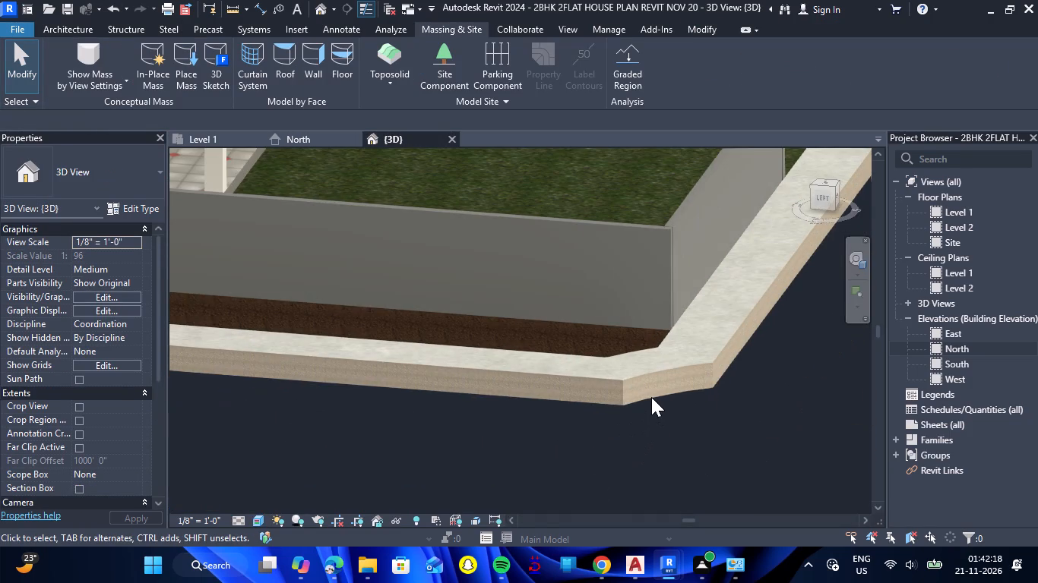
scroll(652, 396, up, 4)
scroll(403, 400, down, 4)
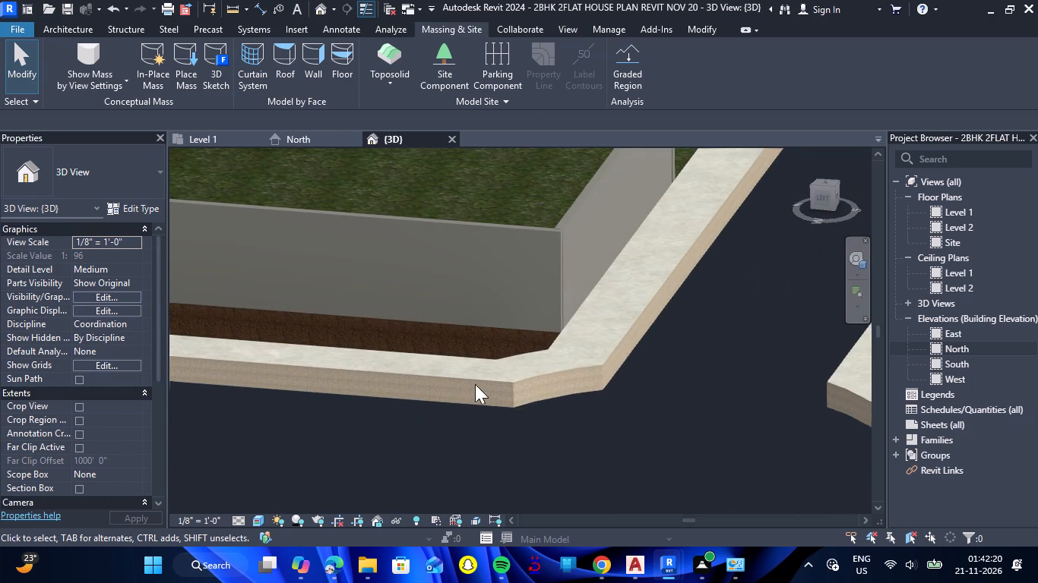
text(PT)
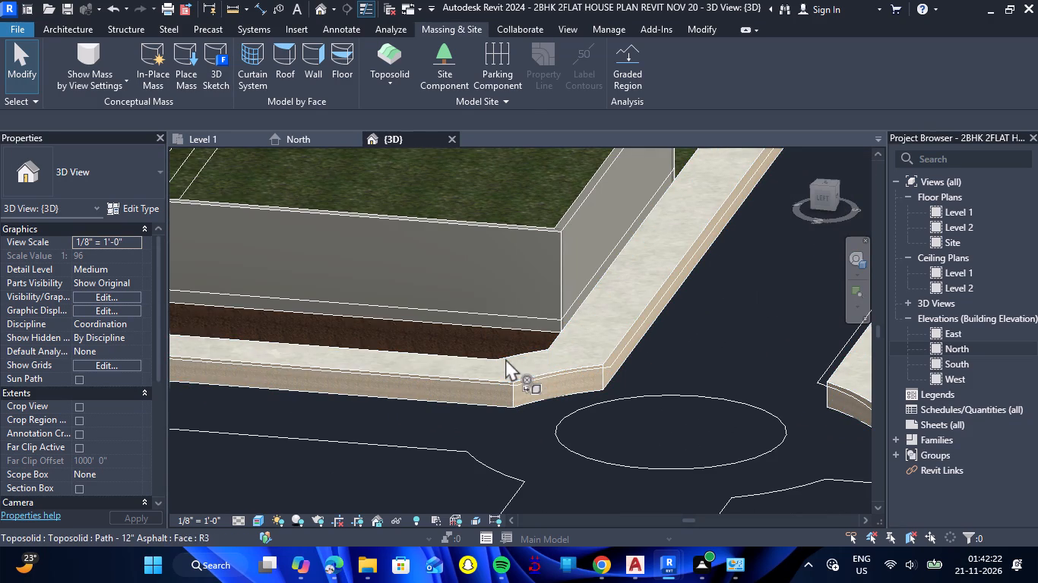
text(CON)
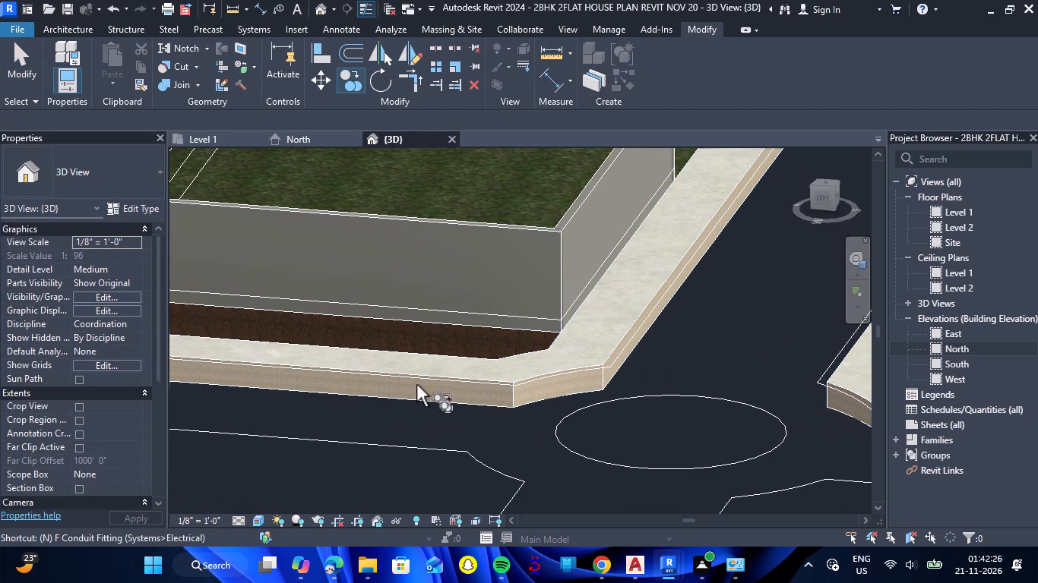
key(Escape)
text(PT)
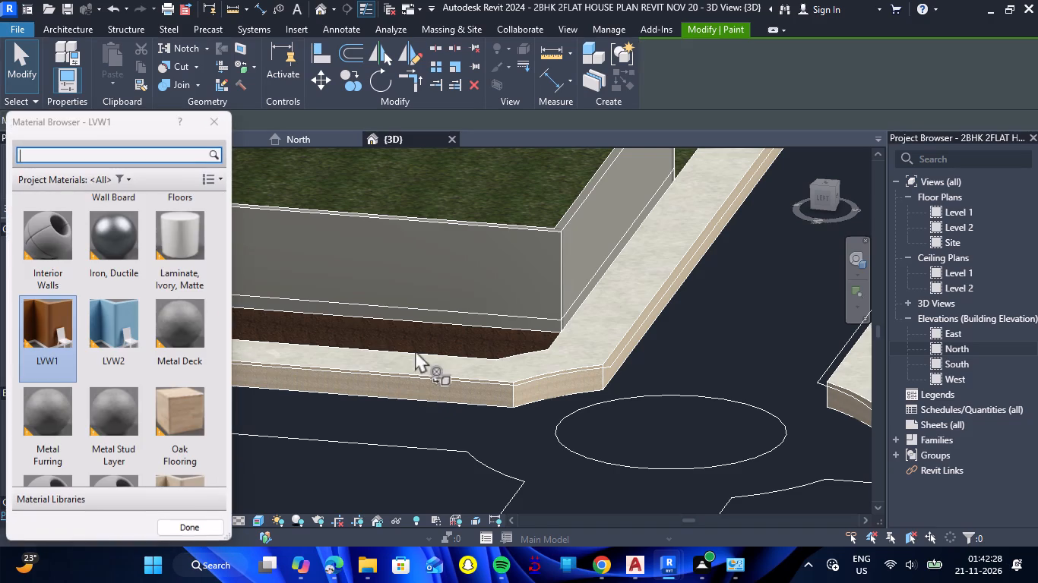
click(165, 160)
text(CON)
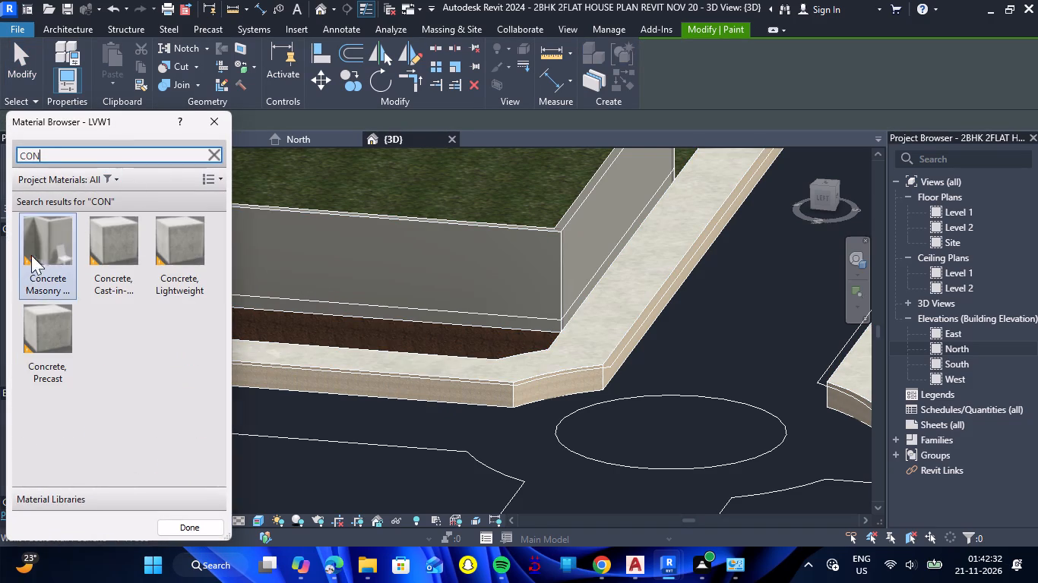
click(110, 266)
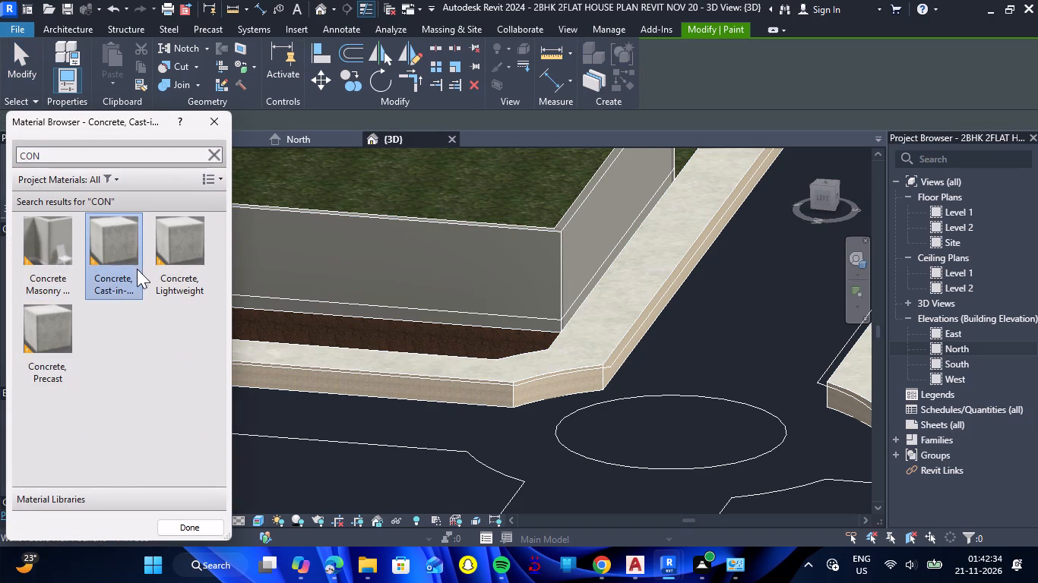
click(504, 373)
scroll(504, 373, up, 4)
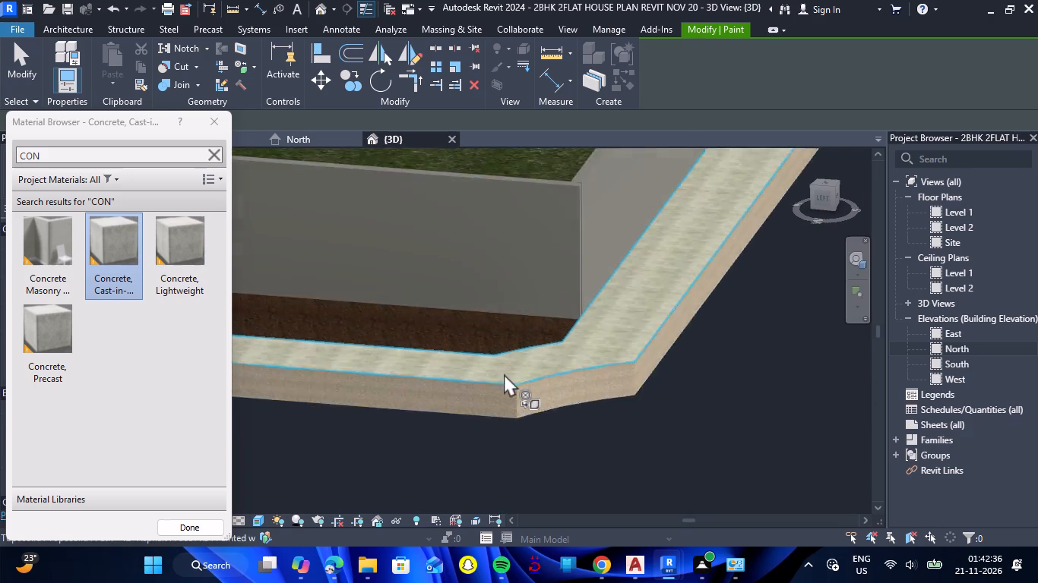
scroll(504, 373, up, 4)
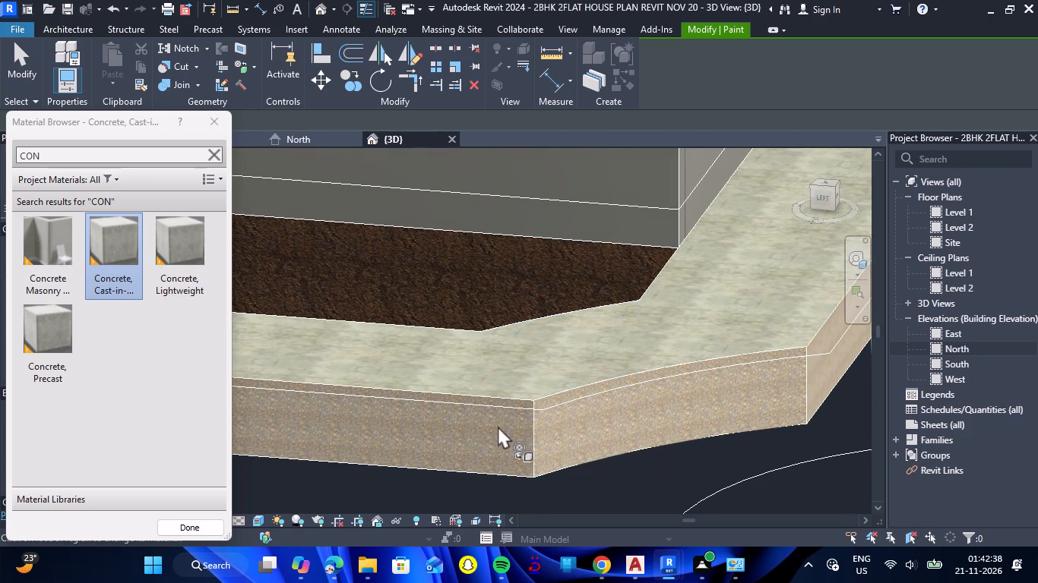
key(Escape)
Start a Path - 12" Asphalt toposolid on Level 1 and trace the south, west and north edges of the west road arm.
scroll(371, 317, down, 4)
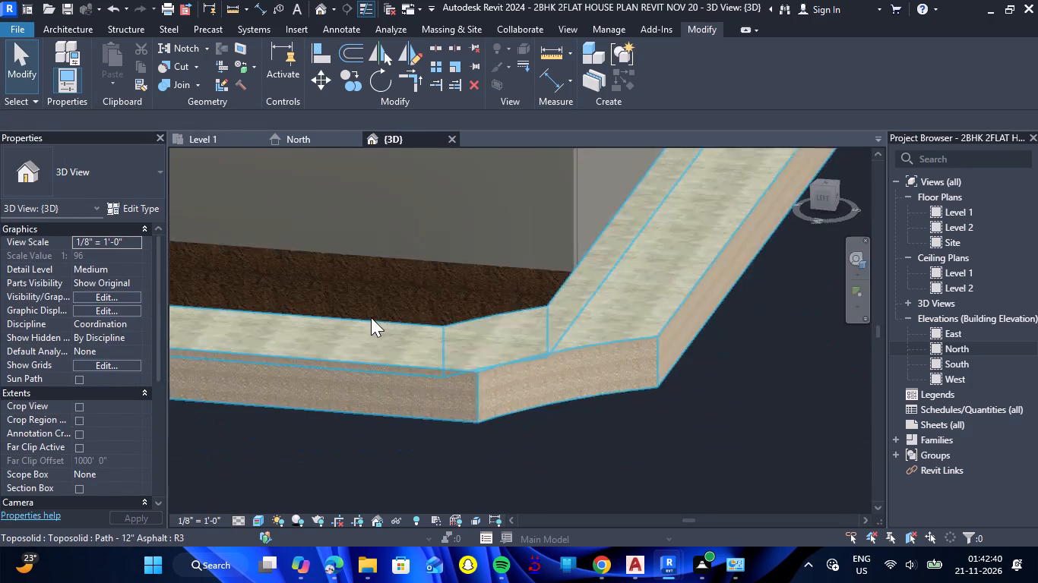
scroll(371, 317, down, 9)
scroll(463, 343, down, 5)
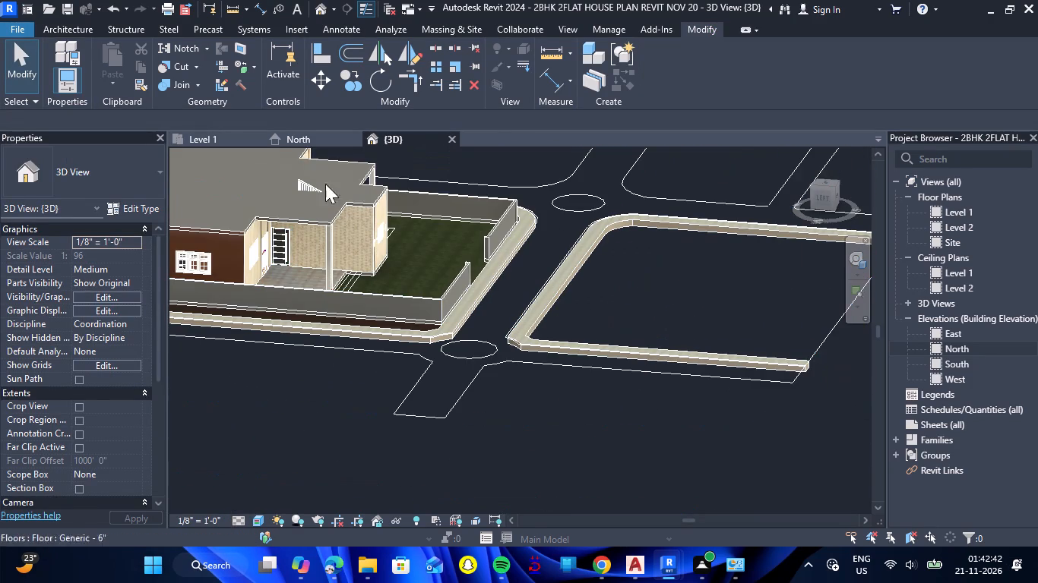
click(215, 145)
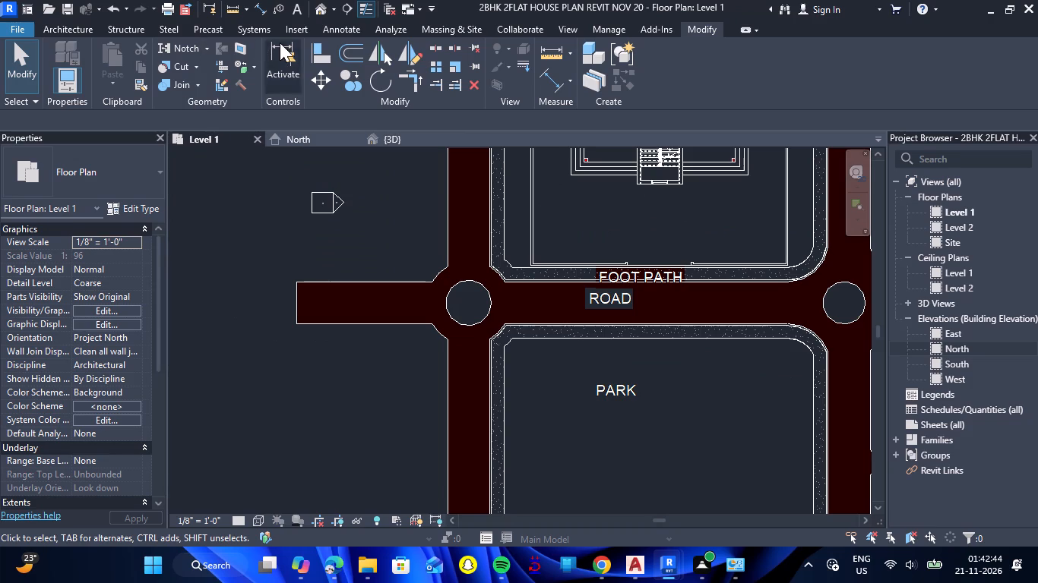
click(452, 35)
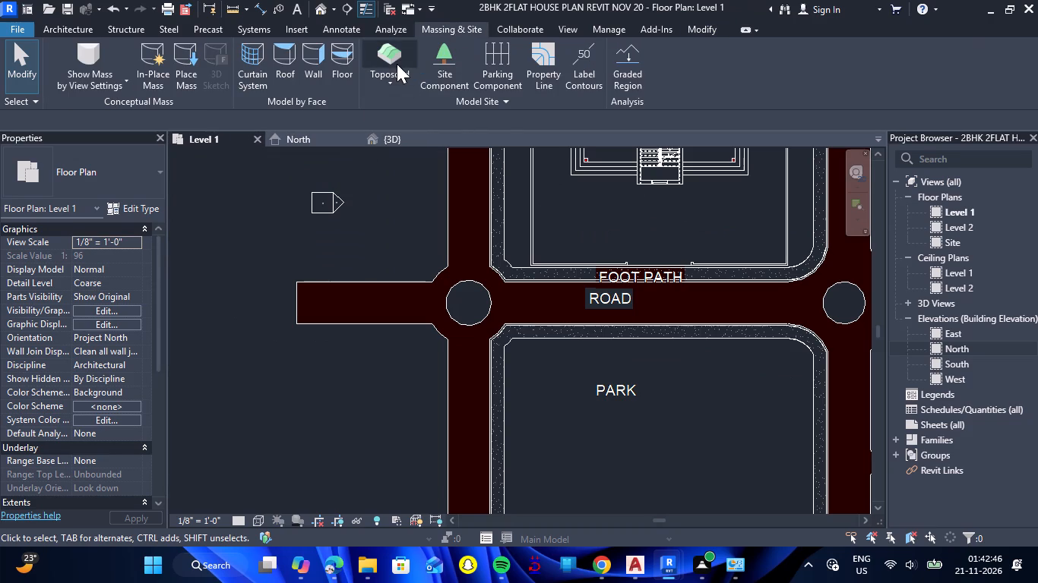
click(397, 64)
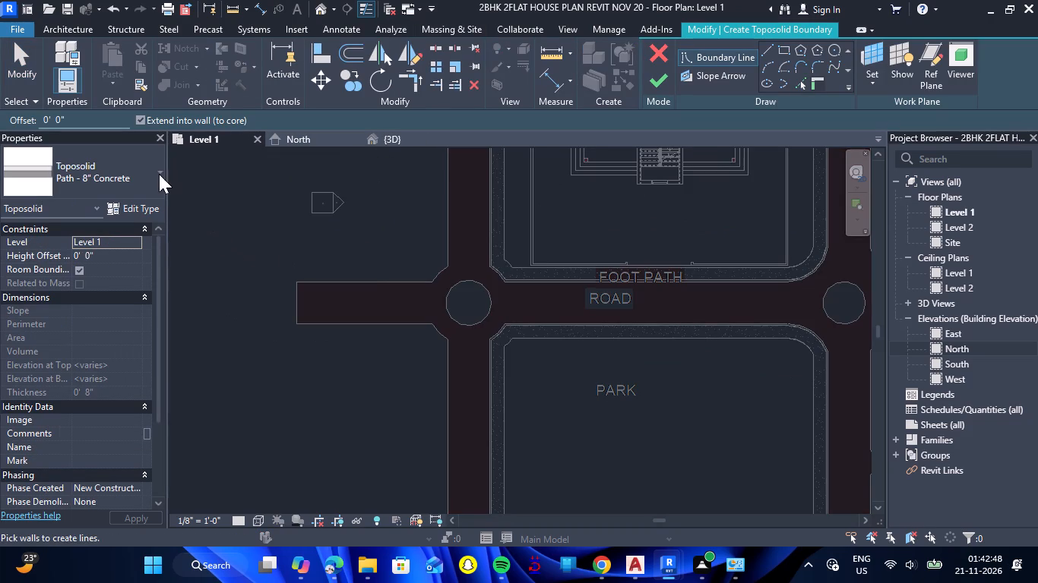
click(160, 176)
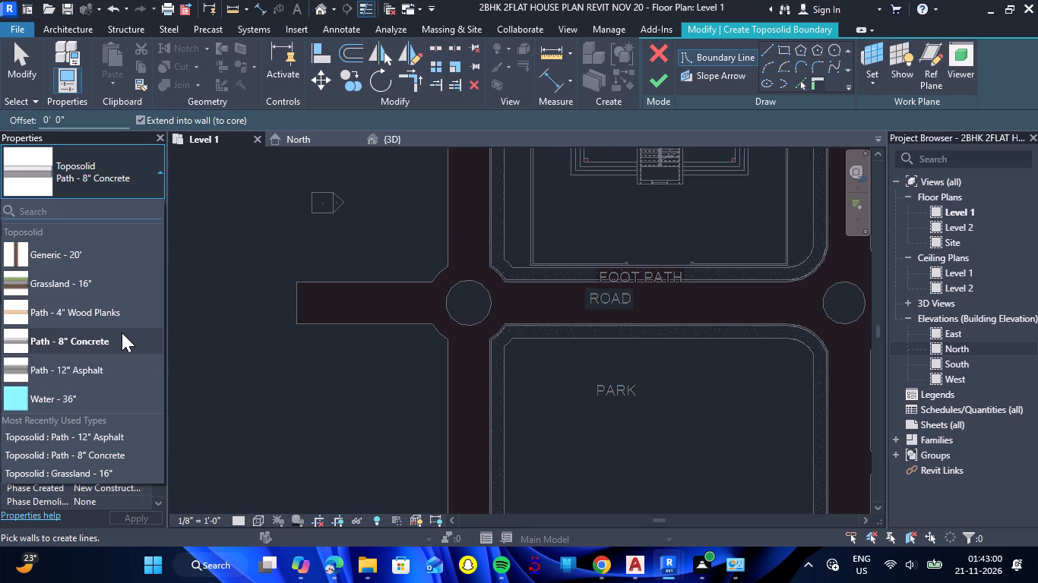
scroll(90, 361, down, 4)
scroll(97, 358, up, 2)
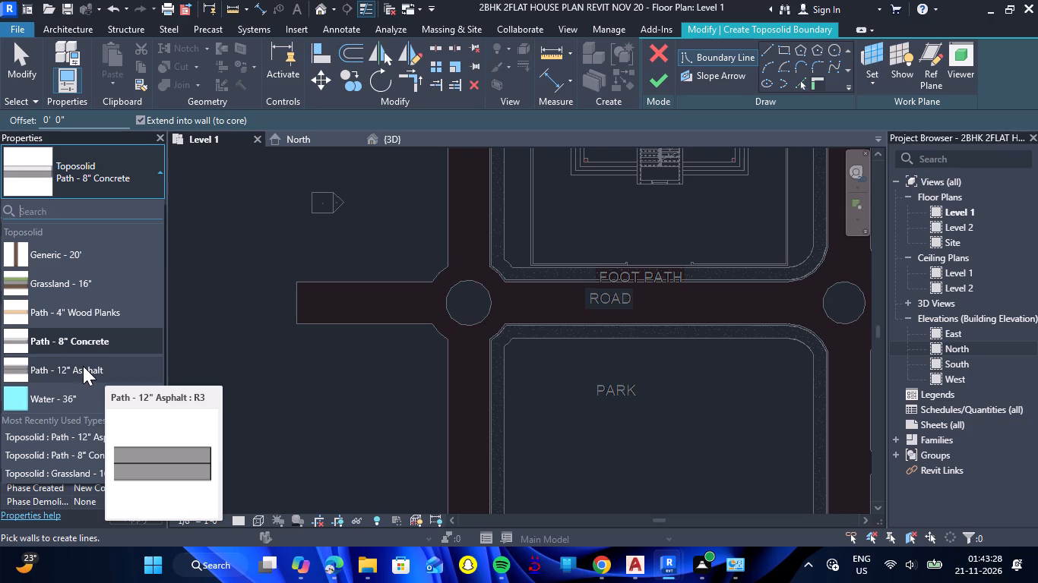
click(83, 366)
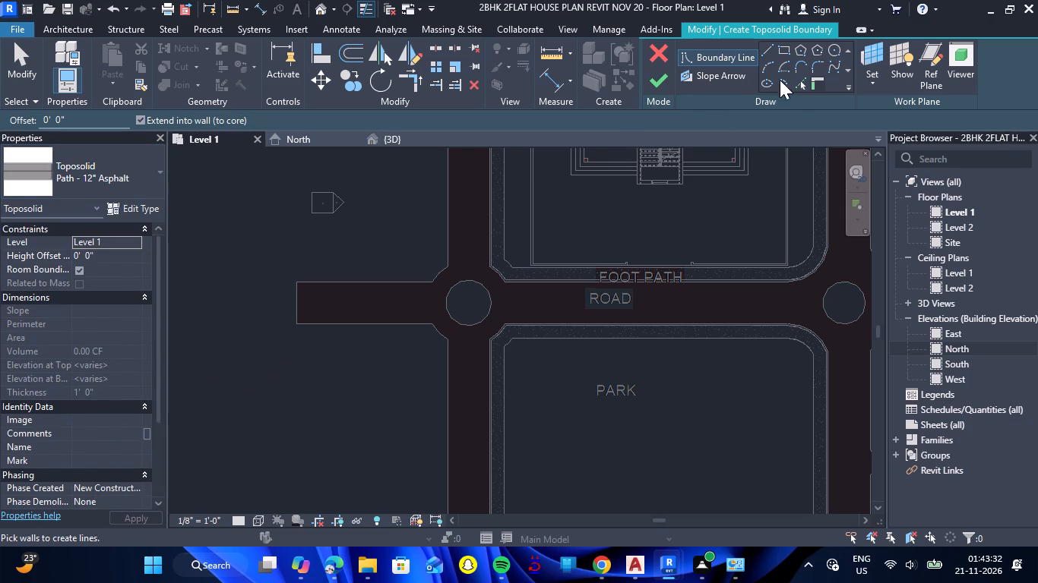
click(808, 82)
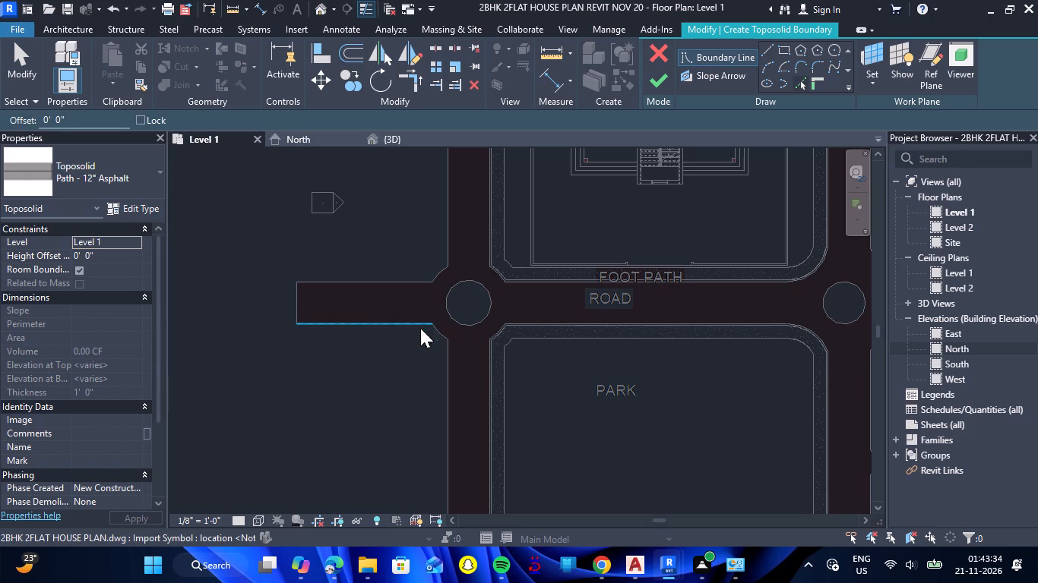
click(409, 325)
click(295, 301)
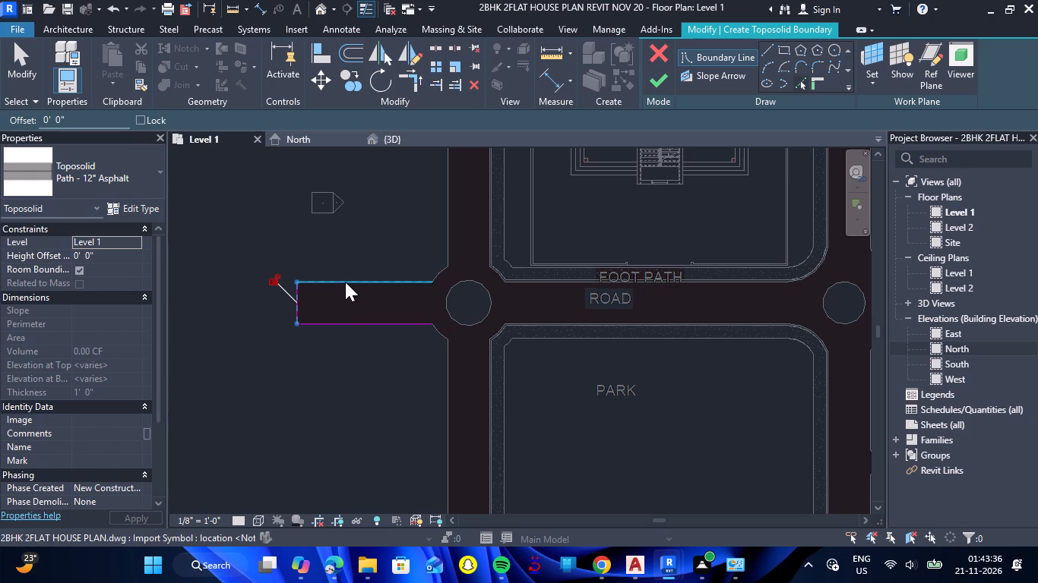
click(345, 282)
click(440, 272)
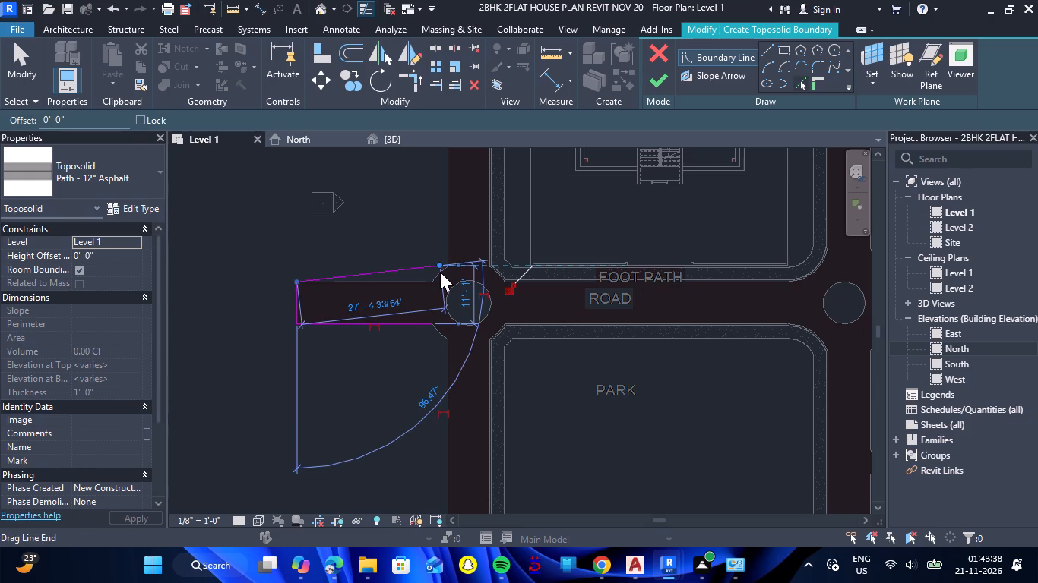
key(ctrl+z)
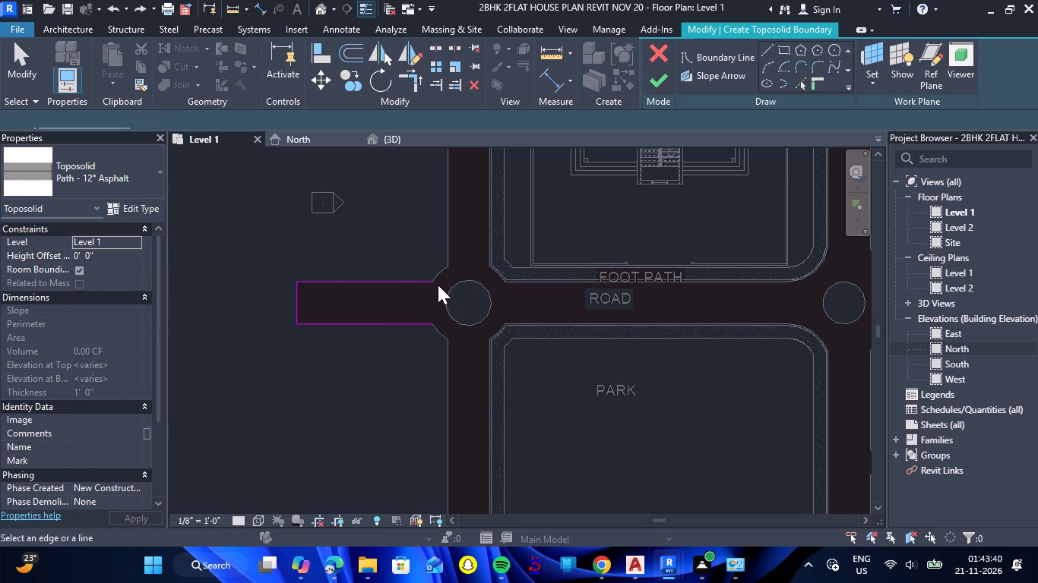
Add the roundabout's northwest curve and the west edge, north end and east edge of the road west of the house.
scroll(445, 267, up, 7)
click(441, 273)
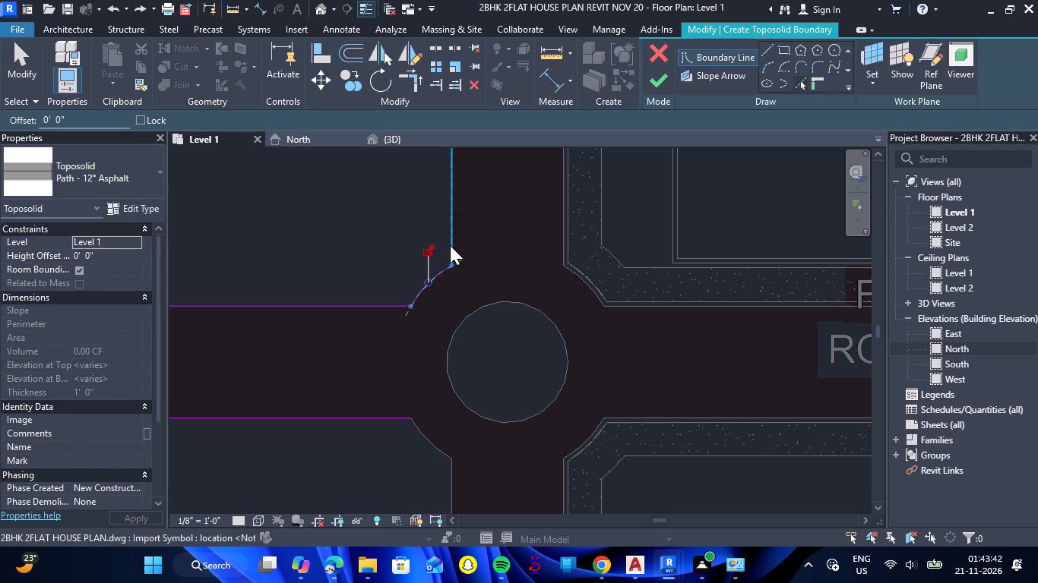
click(450, 245)
scroll(463, 285, down, 16)
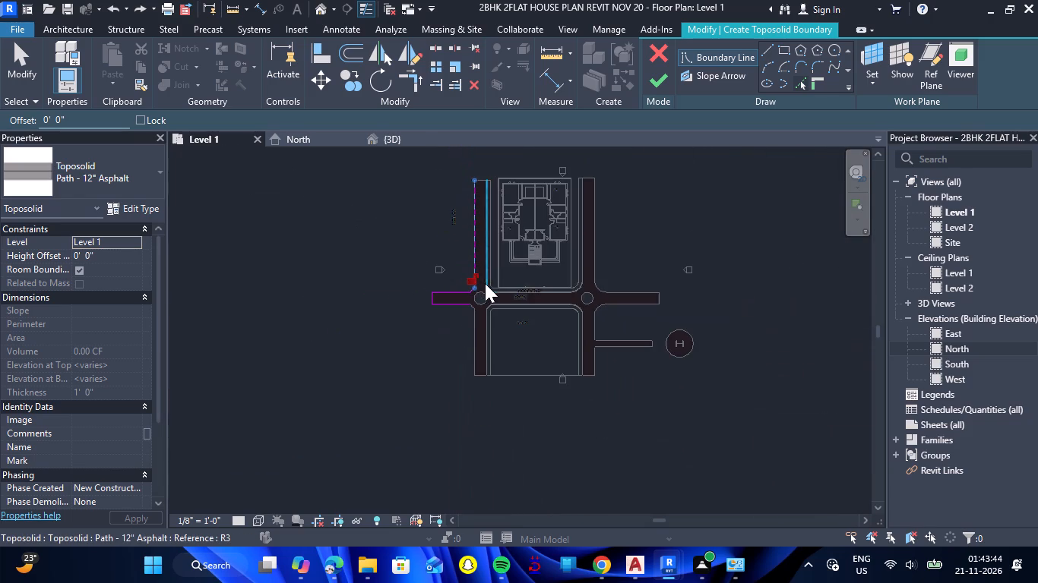
scroll(471, 175, up, 19)
click(527, 210)
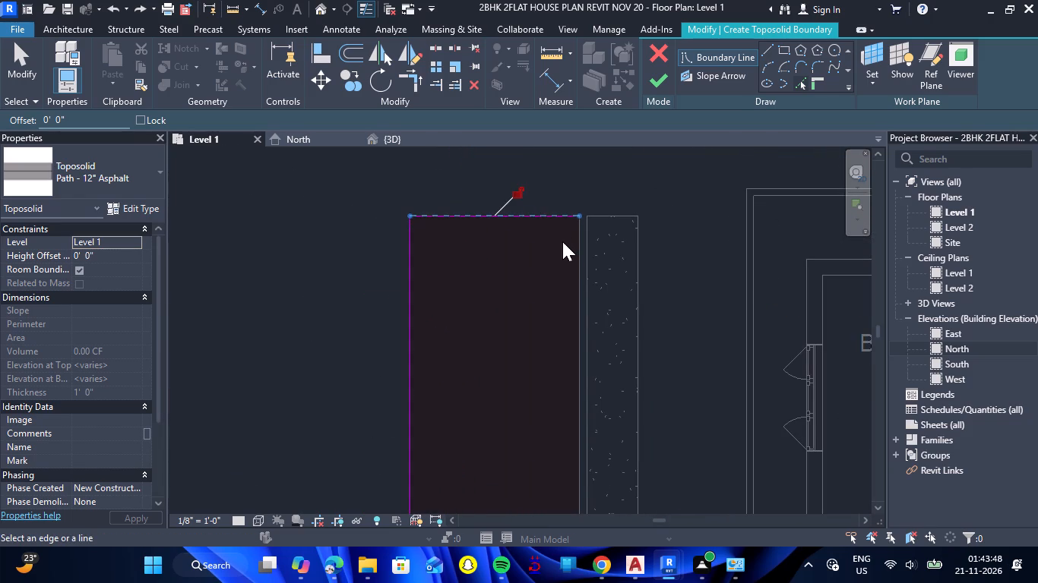
scroll(571, 257, up, 6)
click(587, 267)
Add the roundabout's northeast curve and the north edge of the road between house and park to the boundary.
scroll(506, 241, down, 20)
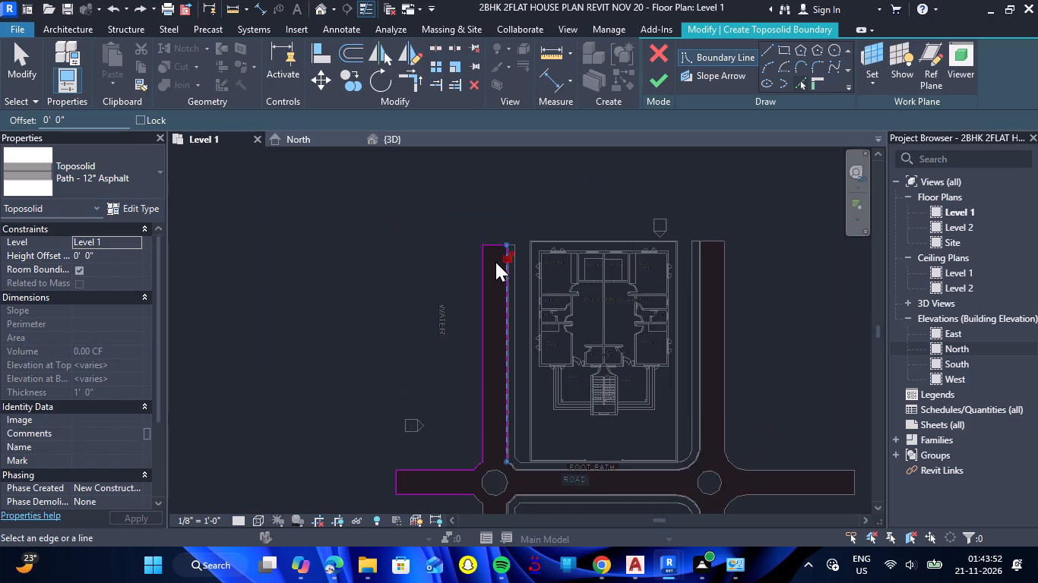
scroll(495, 262, down, 1)
scroll(509, 448, up, 14)
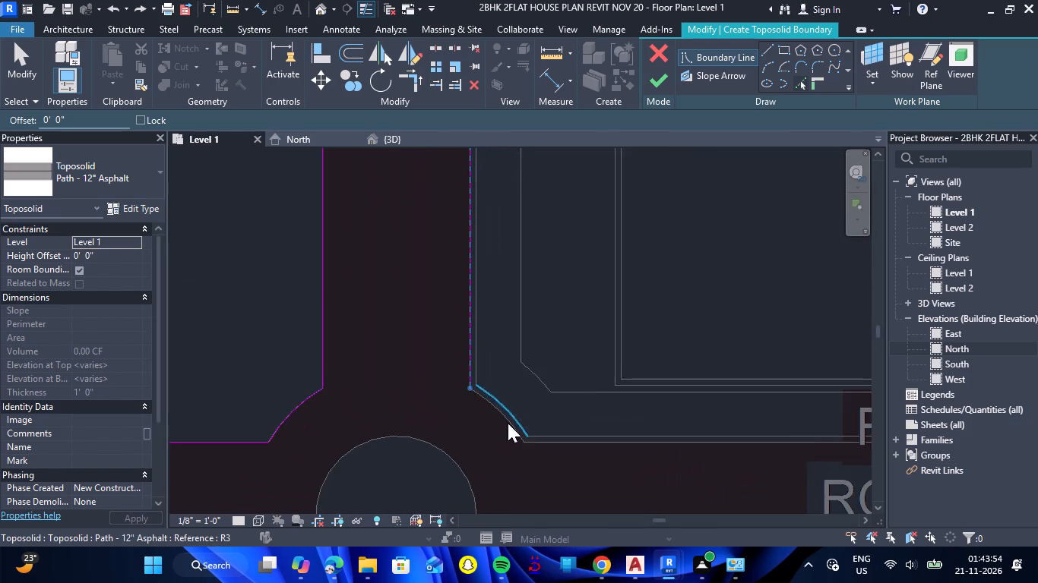
scroll(489, 414, up, 6)
click(497, 398)
scroll(475, 393, down, 4)
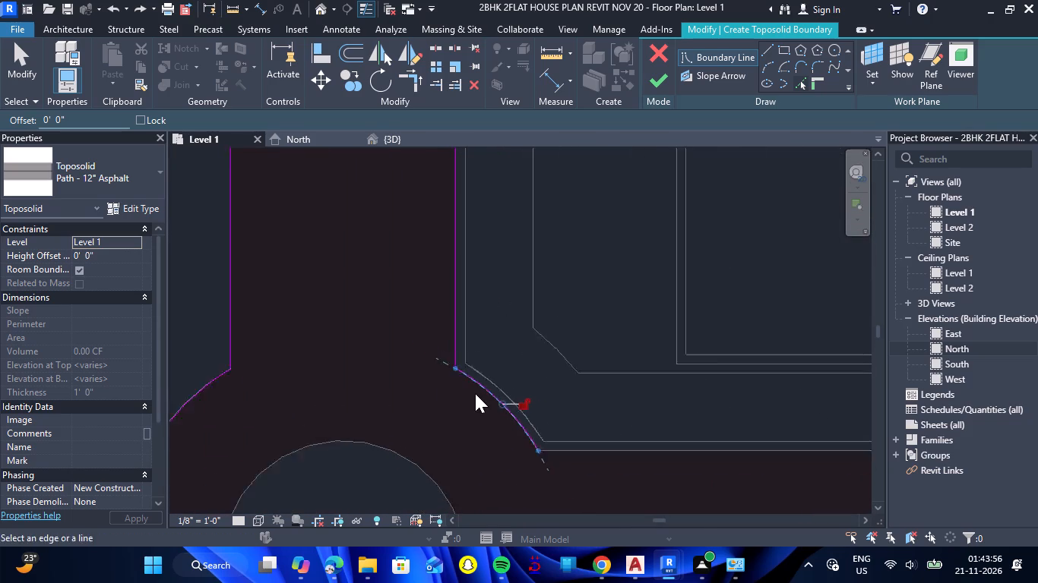
scroll(475, 393, down, 1)
scroll(561, 443, up, 5)
click(558, 431)
Add the curve at the house plot's southeast corner and the west edge, north end and east edge of the road east of the house.
scroll(420, 398, down, 6)
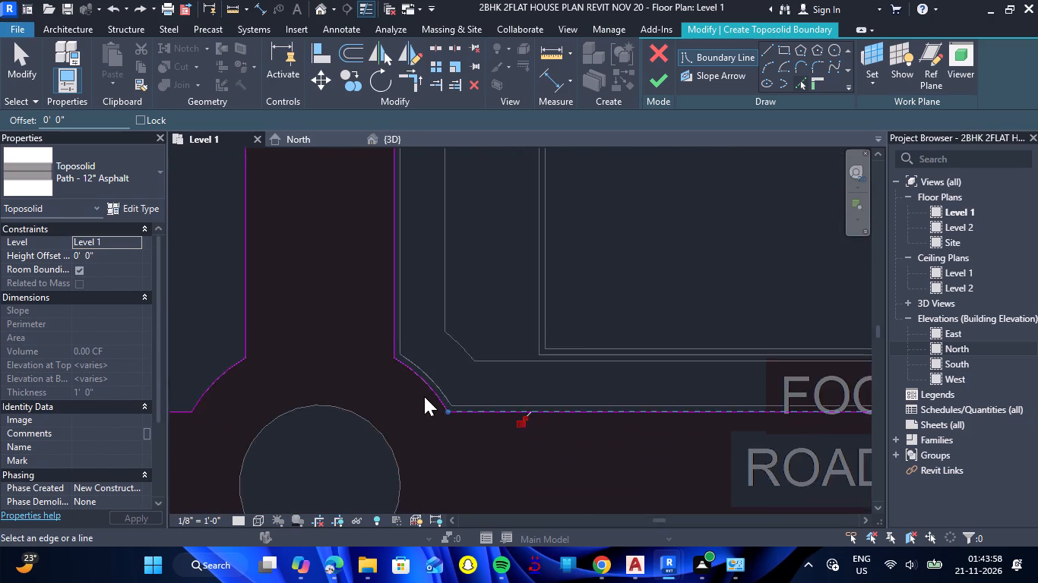
scroll(424, 396, down, 8)
scroll(771, 395, up, 2)
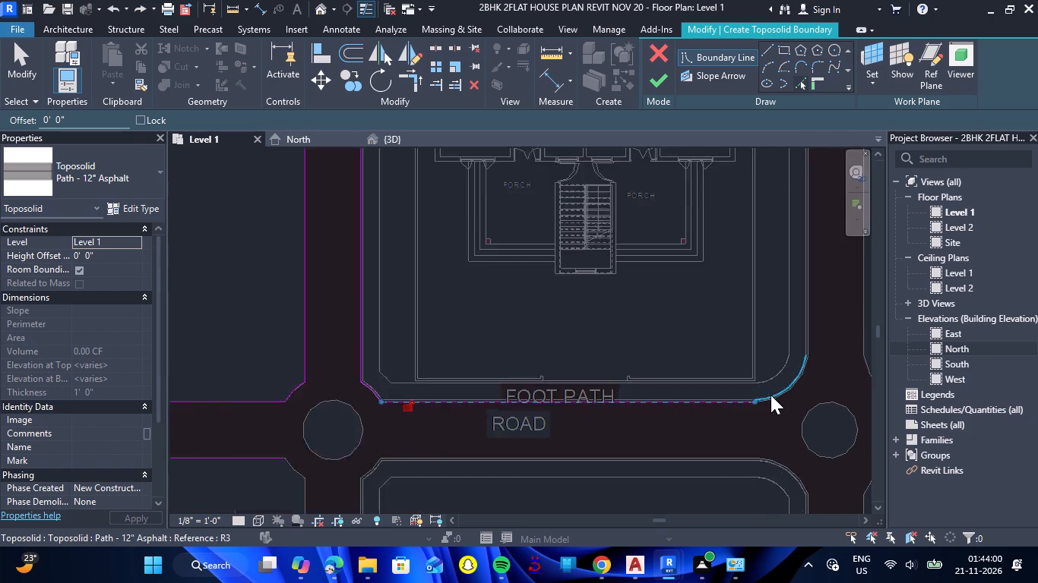
scroll(771, 395, up, 9)
click(793, 397)
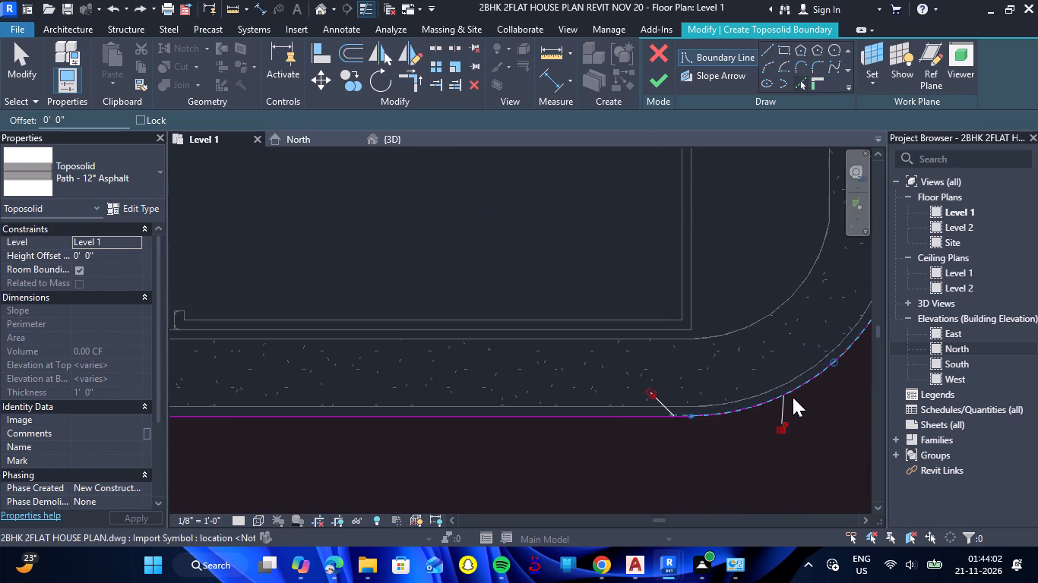
scroll(630, 413, down, 6)
scroll(751, 312, up, 7)
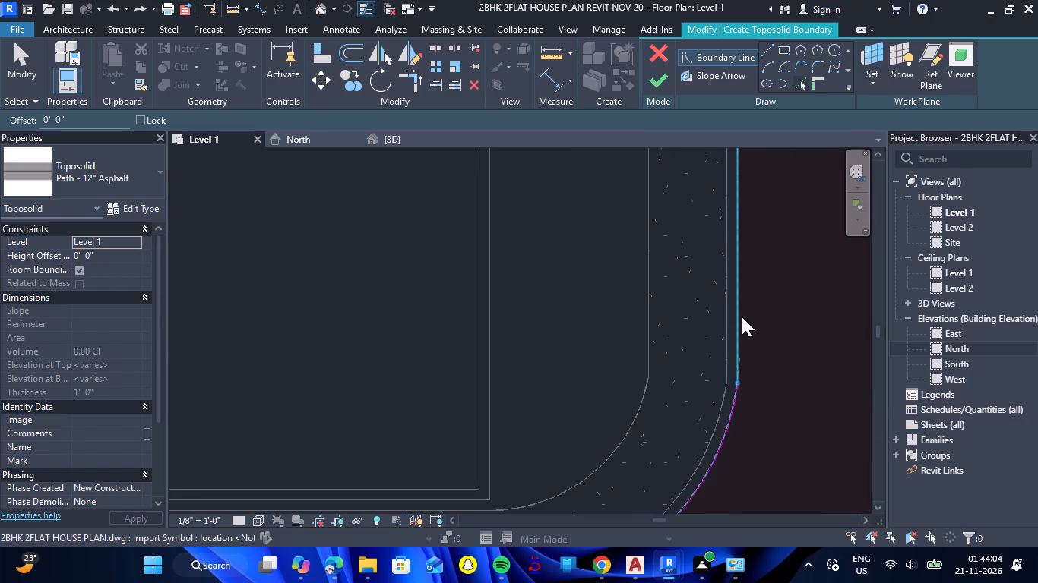
click(742, 317)
scroll(729, 342, down, 15)
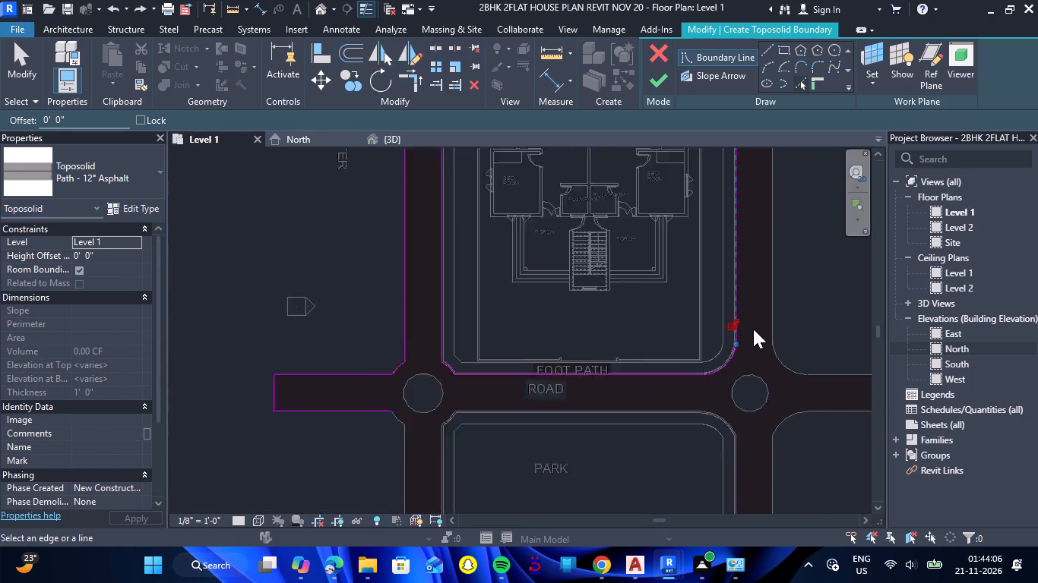
scroll(753, 329, down, 7)
scroll(752, 228, up, 14)
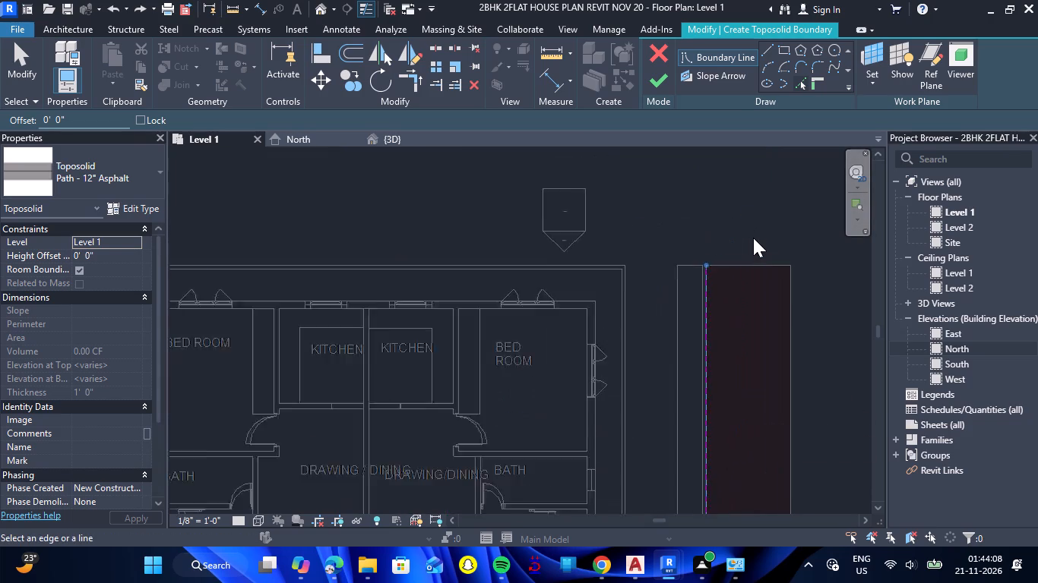
scroll(753, 238, up, 1)
click(745, 264)
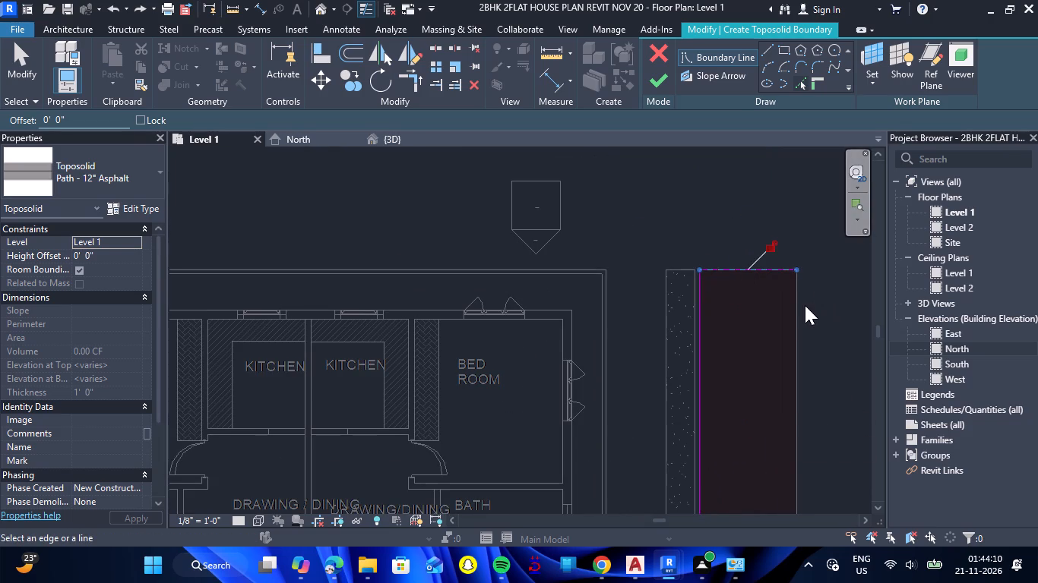
click(799, 310)
Add the east roundabout's northeast curve and the north edge, east end and south edge of the east road arm to the boundary.
scroll(746, 272, down, 14)
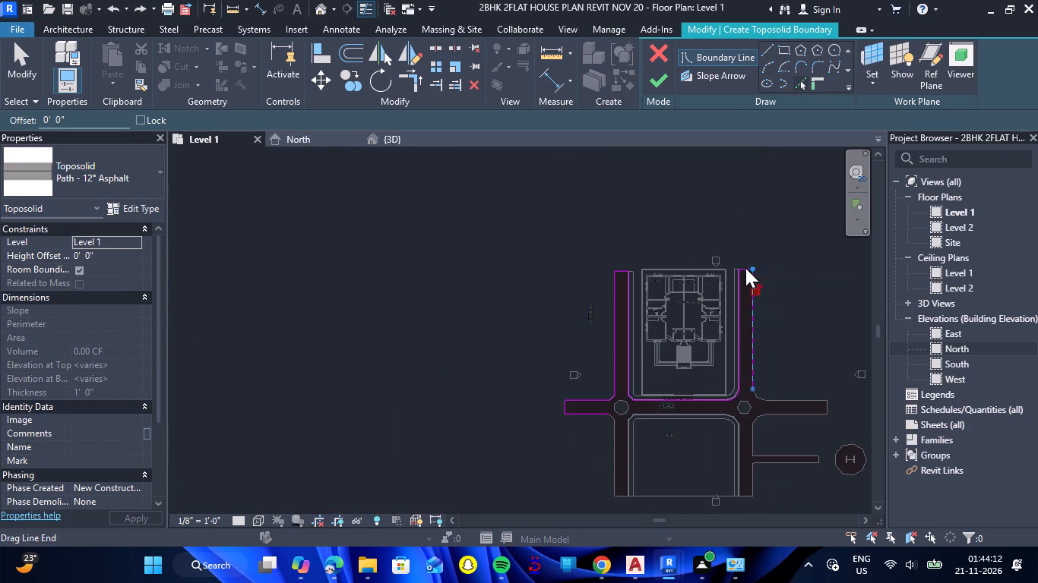
scroll(764, 386, up, 12)
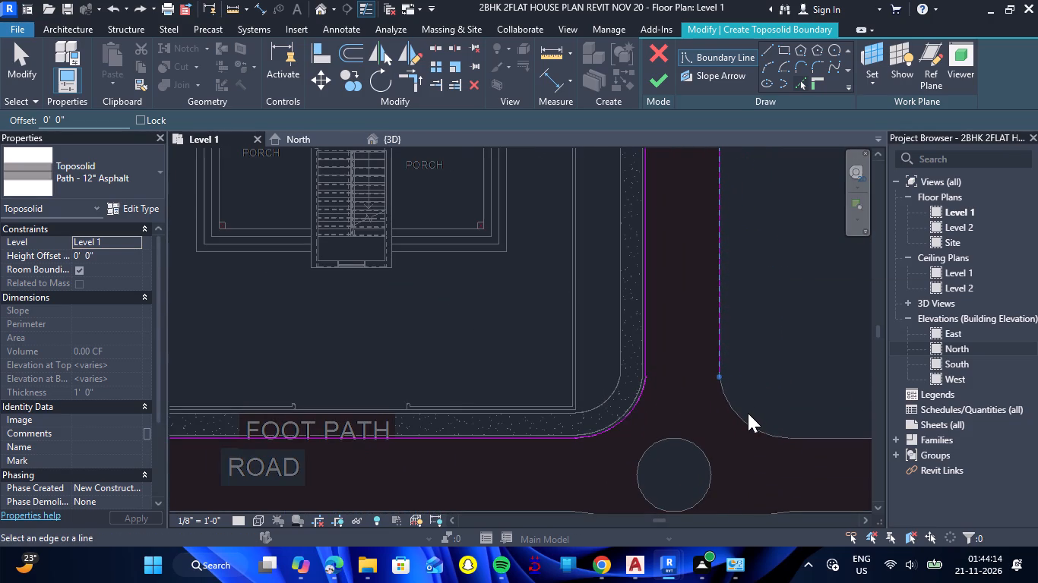
click(744, 416)
scroll(739, 362, down, 11)
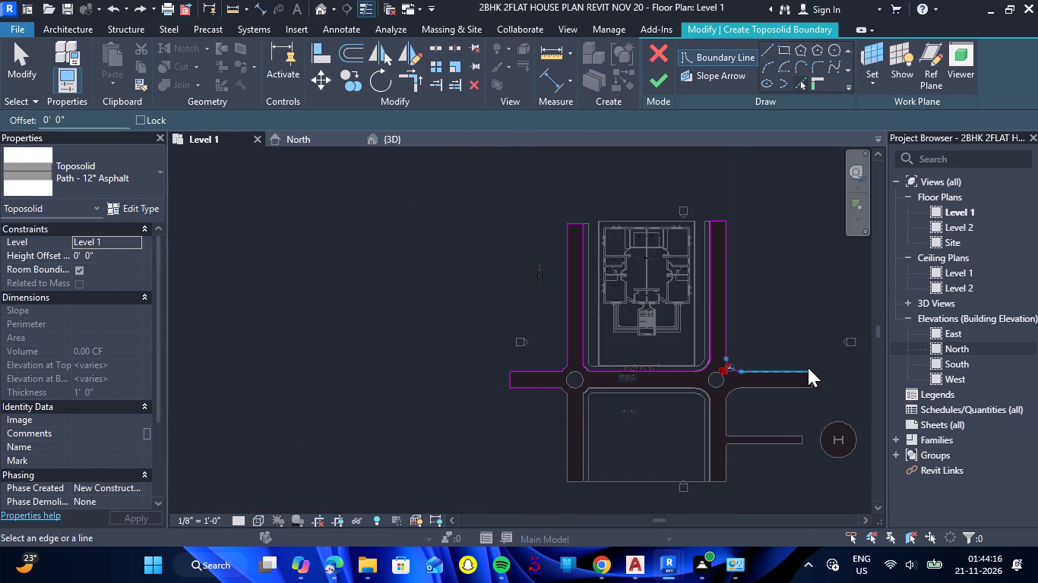
scroll(825, 371, up, 6)
scroll(743, 365, up, 5)
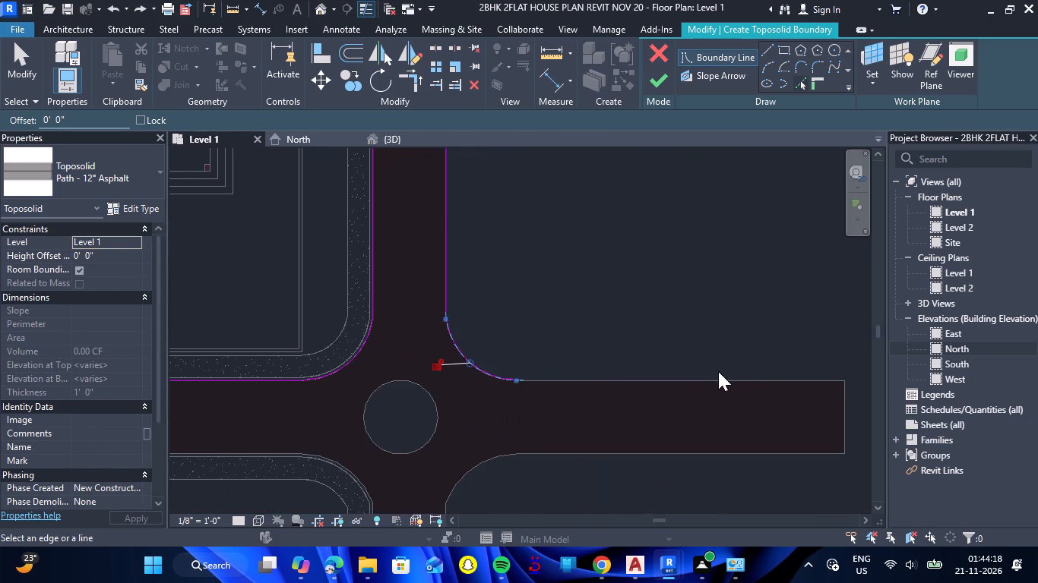
click(699, 379)
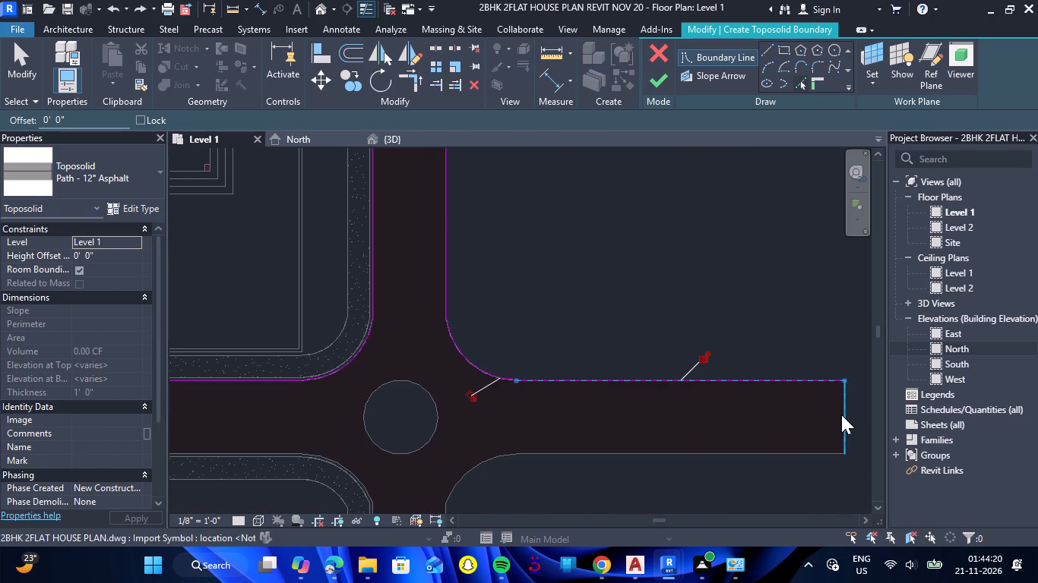
click(843, 414)
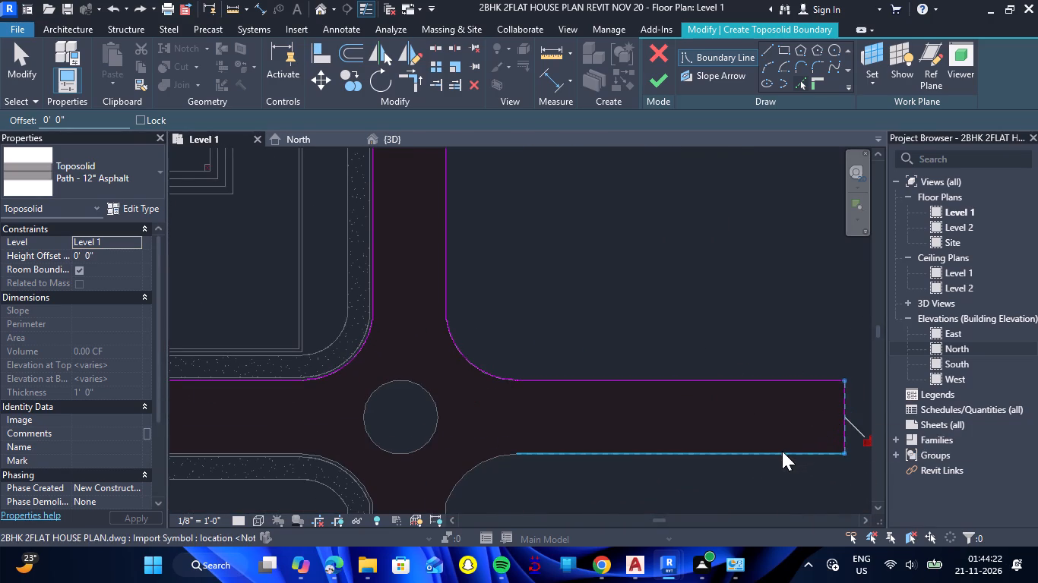
click(781, 452)
Add the east roundabout's southeast curve and the road's east edge down to the narrow helipad road.
scroll(630, 379, down, 5)
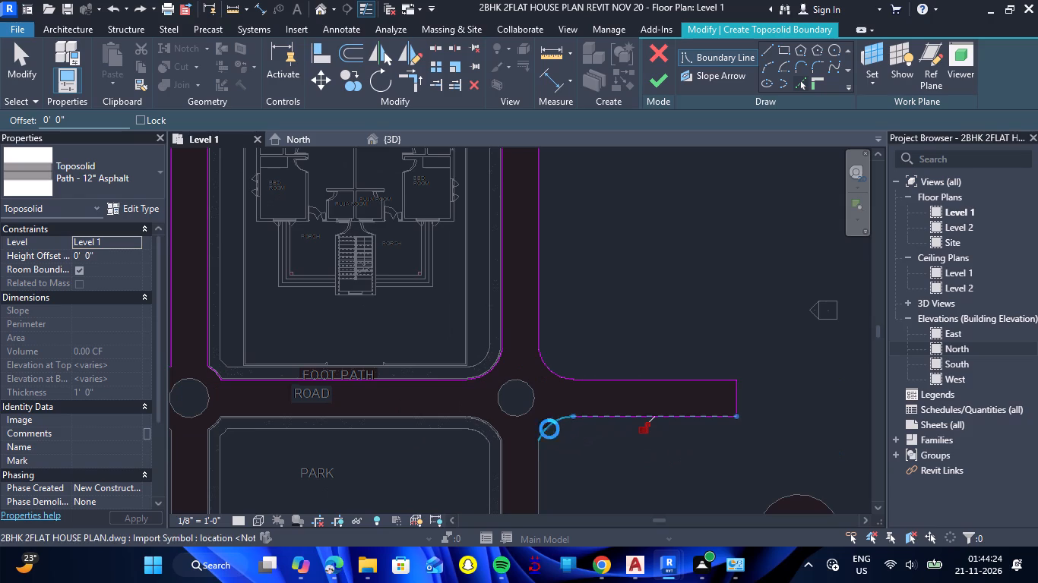
click(549, 429)
scroll(571, 415, down, 5)
click(556, 457)
Trace the narrow helipad road into the boundary: its north edge, east end, south edge and both small corner arcs at the junction.
scroll(599, 463, up, 5)
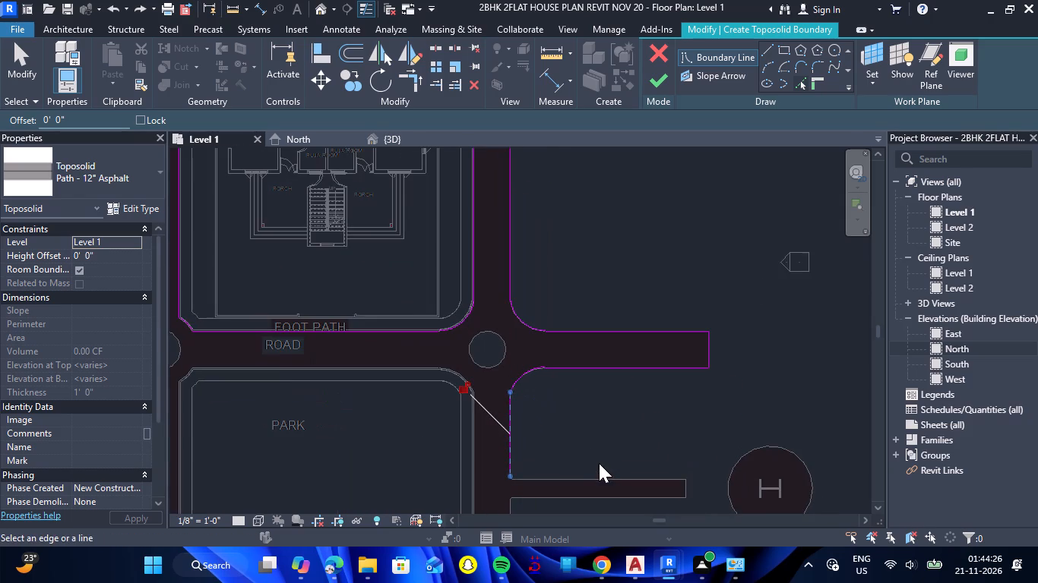
click(602, 475)
scroll(527, 479, up, 8)
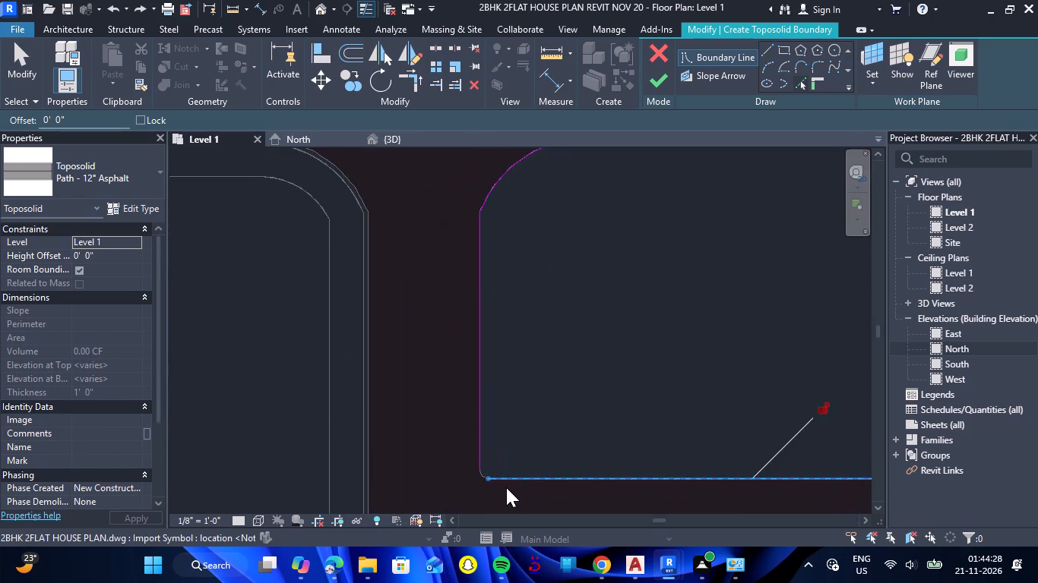
scroll(483, 479, up, 11)
scroll(556, 333, down, 7)
scroll(525, 395, up, 7)
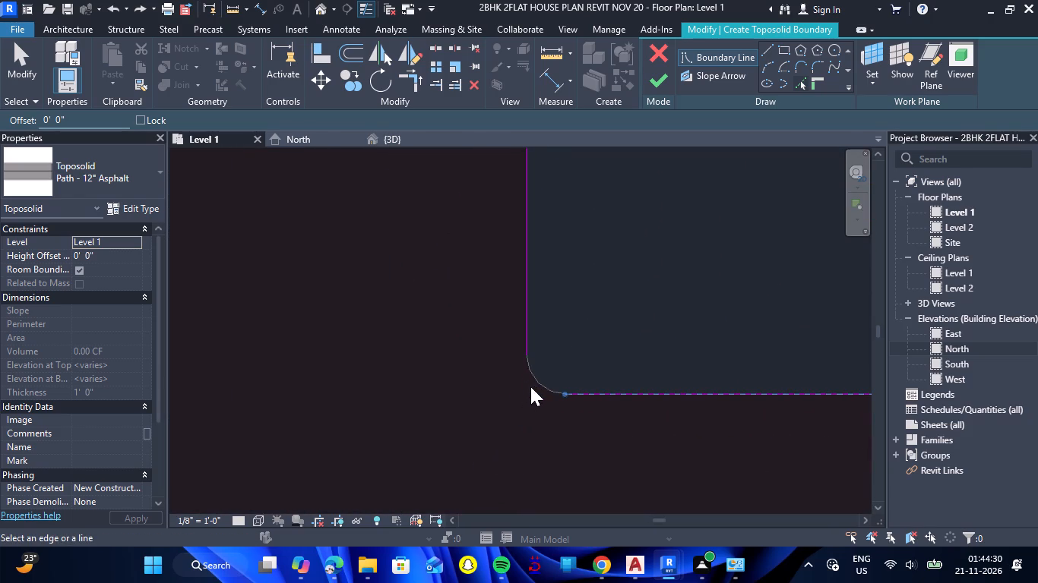
click(537, 383)
scroll(521, 305, down, 20)
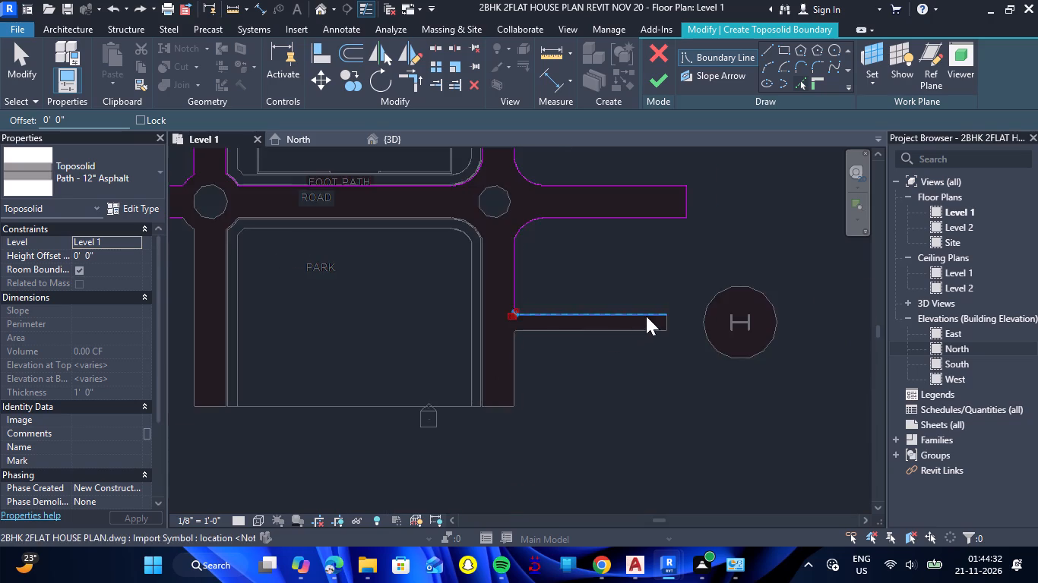
scroll(684, 317, up, 8)
scroll(624, 331, up, 8)
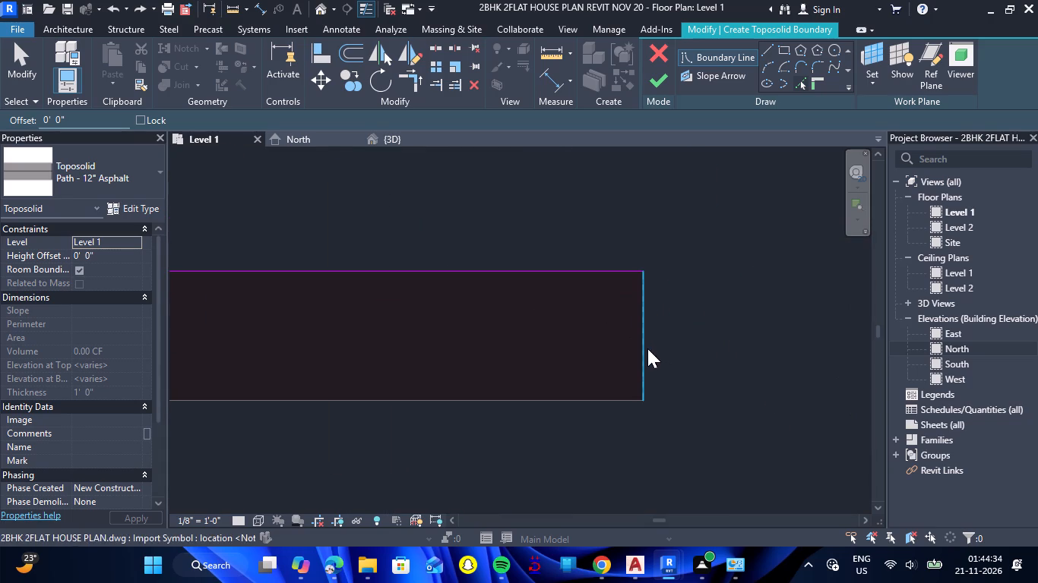
click(647, 348)
click(606, 399)
scroll(717, 334, down, 8)
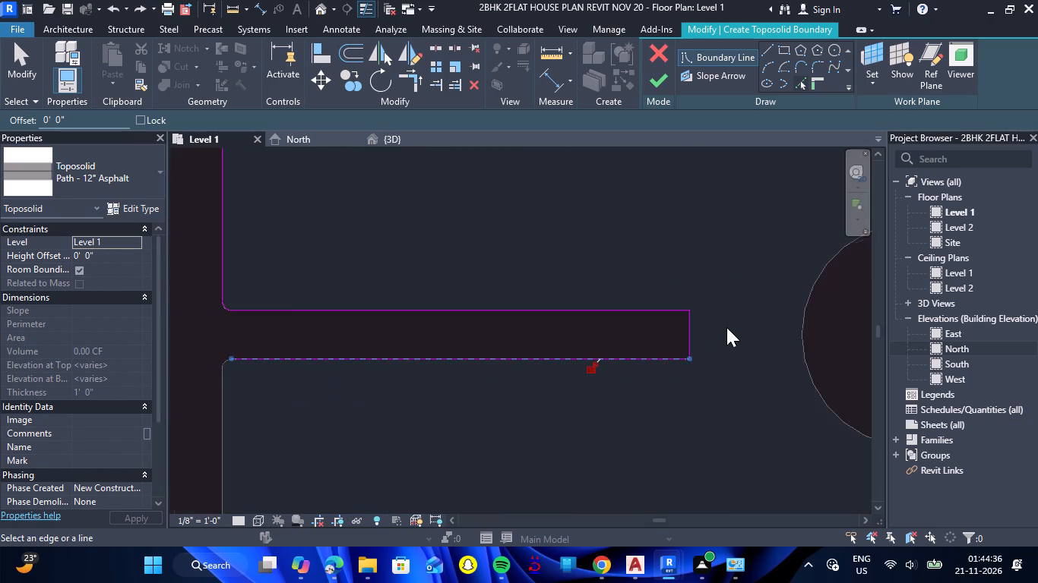
scroll(726, 327, down, 3)
scroll(463, 358, up, 16)
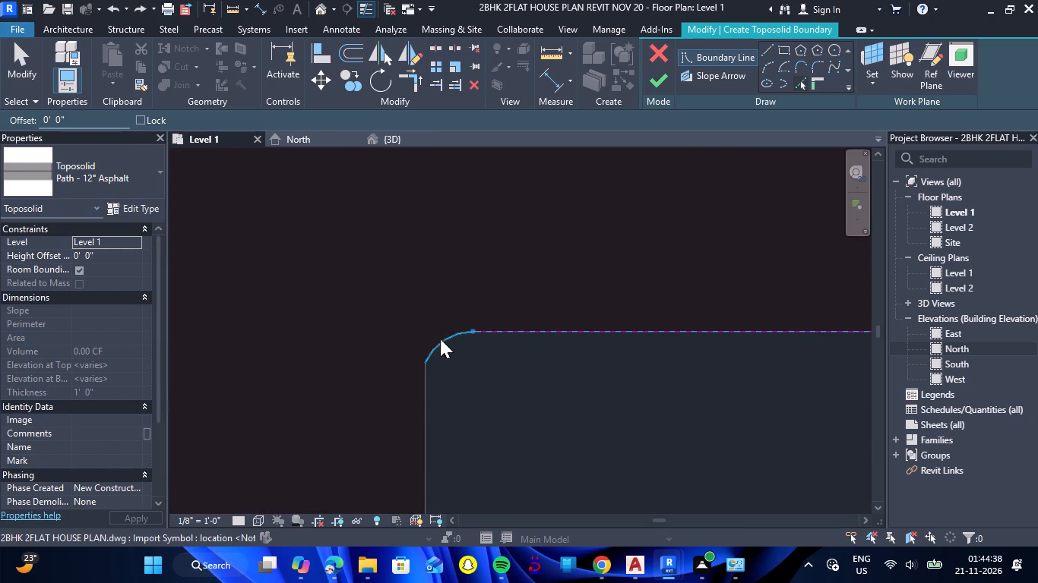
click(445, 342)
Add the east edge below the helipad road, the south end and the west edge of the road east of the park.
scroll(462, 342, down, 14)
click(467, 389)
scroll(483, 380, down, 7)
scroll(464, 435, up, 7)
click(467, 431)
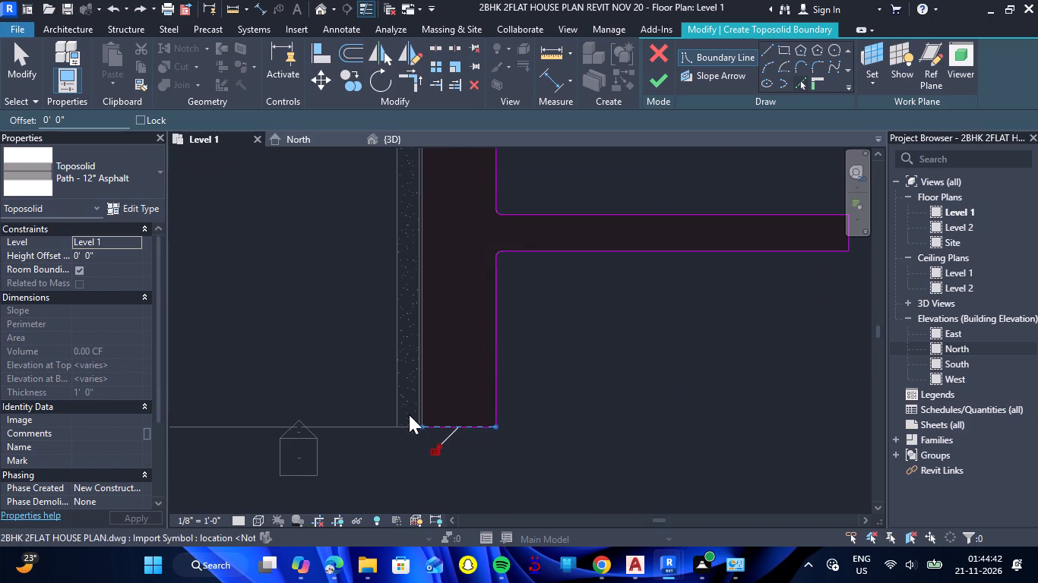
scroll(416, 406, up, 13)
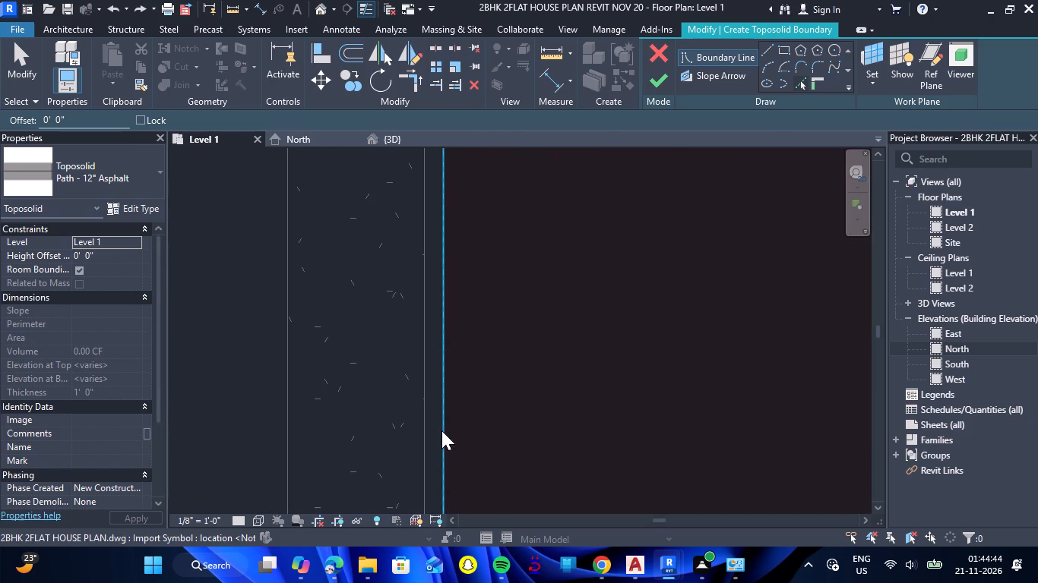
click(443, 430)
Add the outer curve at the park's northeast corner and the south edge of the road between house and park.
scroll(468, 419, down, 15)
scroll(468, 419, down, 6)
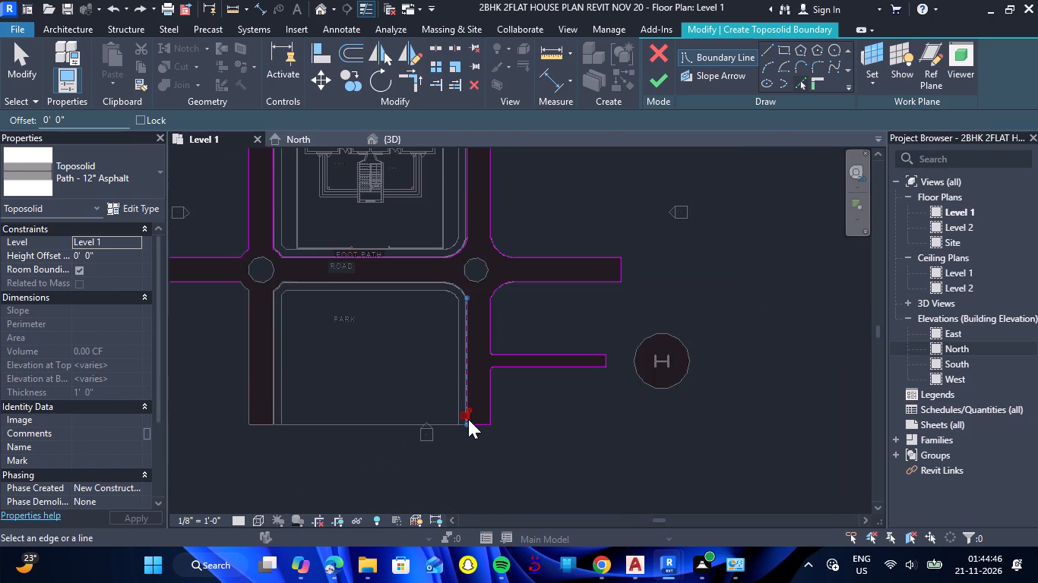
scroll(474, 344, up, 7)
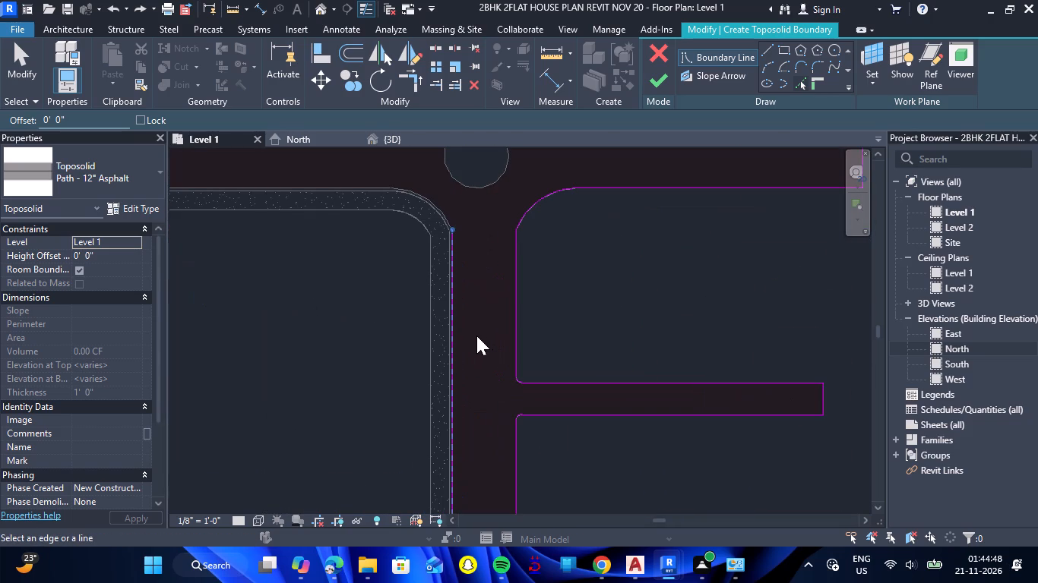
scroll(476, 336, down, 5)
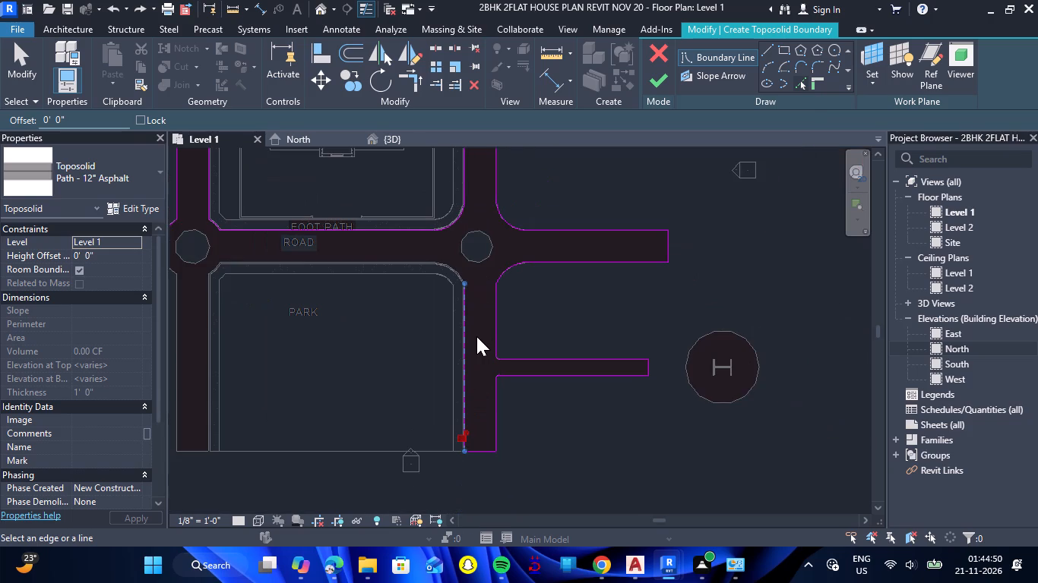
scroll(445, 265, up, 14)
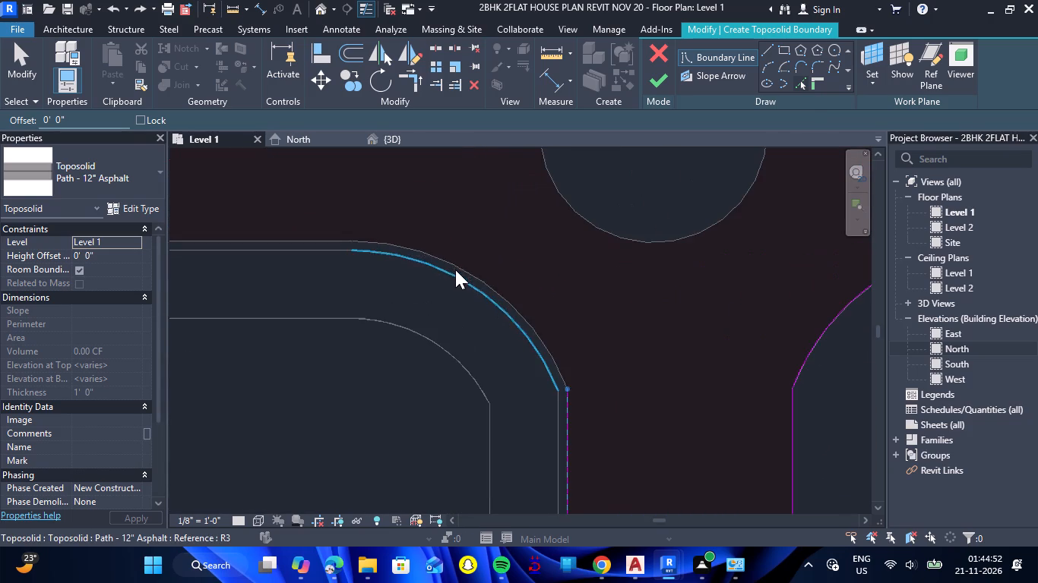
click(493, 285)
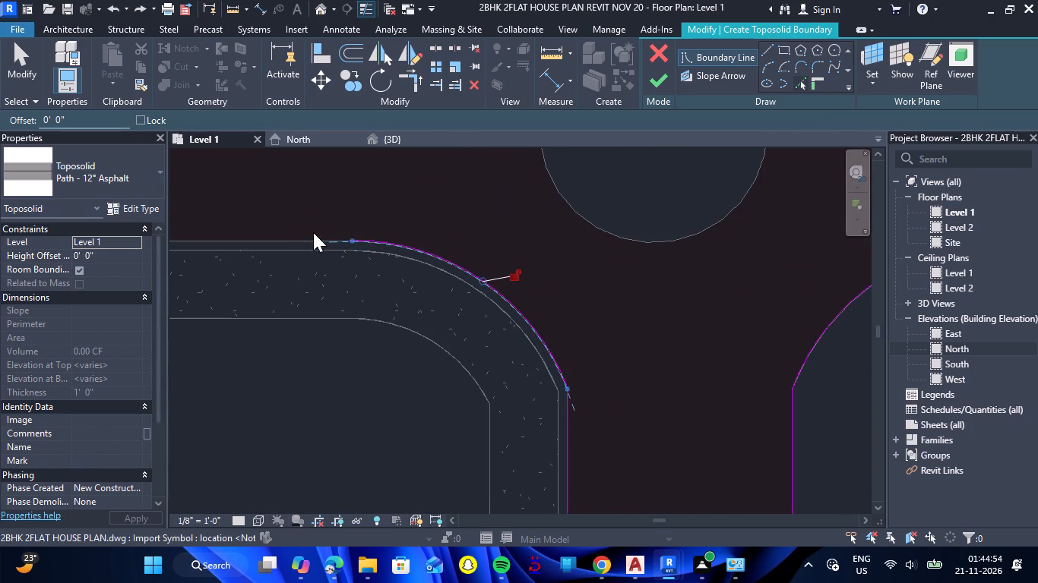
click(304, 235)
Add the curve at the park's northwest corner and the east edge, south end and west edge of the road west of the park.
scroll(412, 305, down, 16)
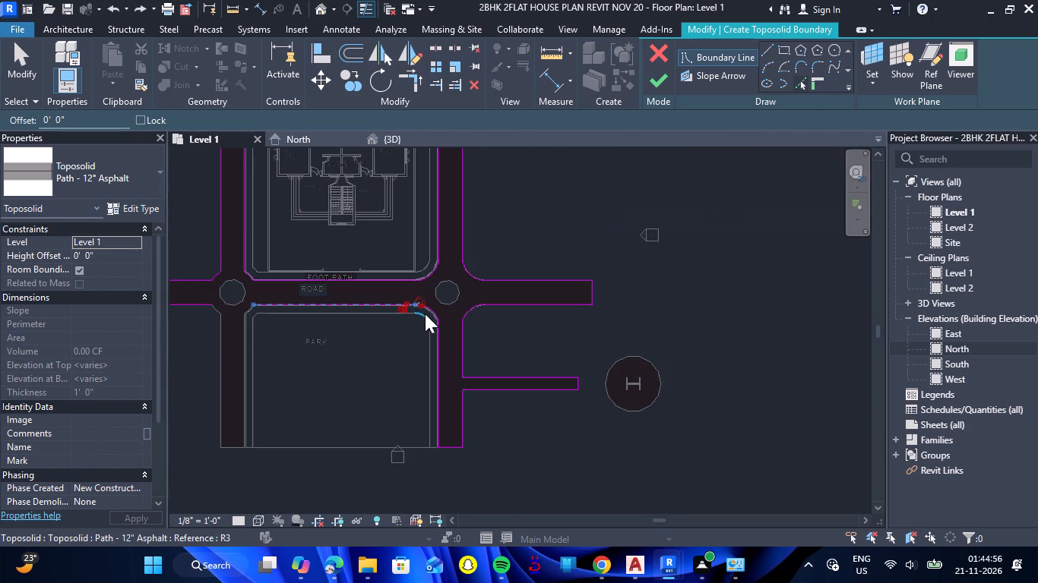
scroll(250, 312, up, 13)
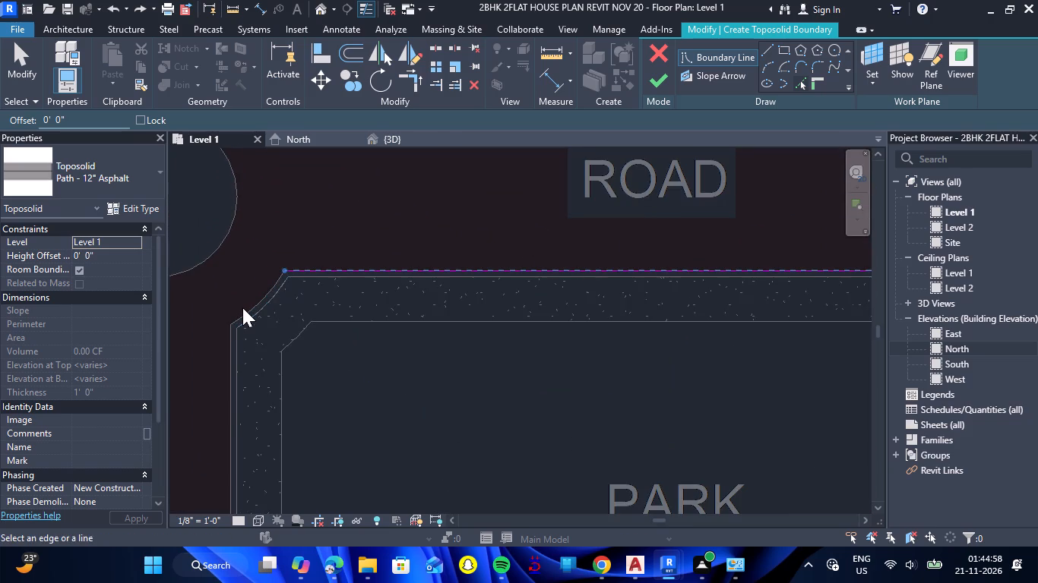
scroll(244, 307, up, 7)
click(263, 314)
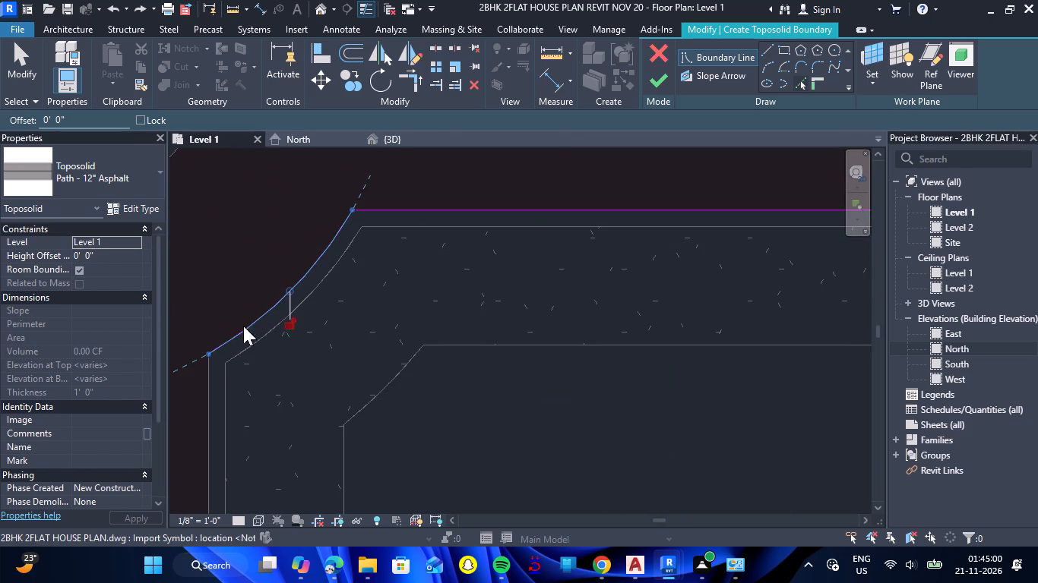
click(212, 379)
scroll(262, 282, down, 18)
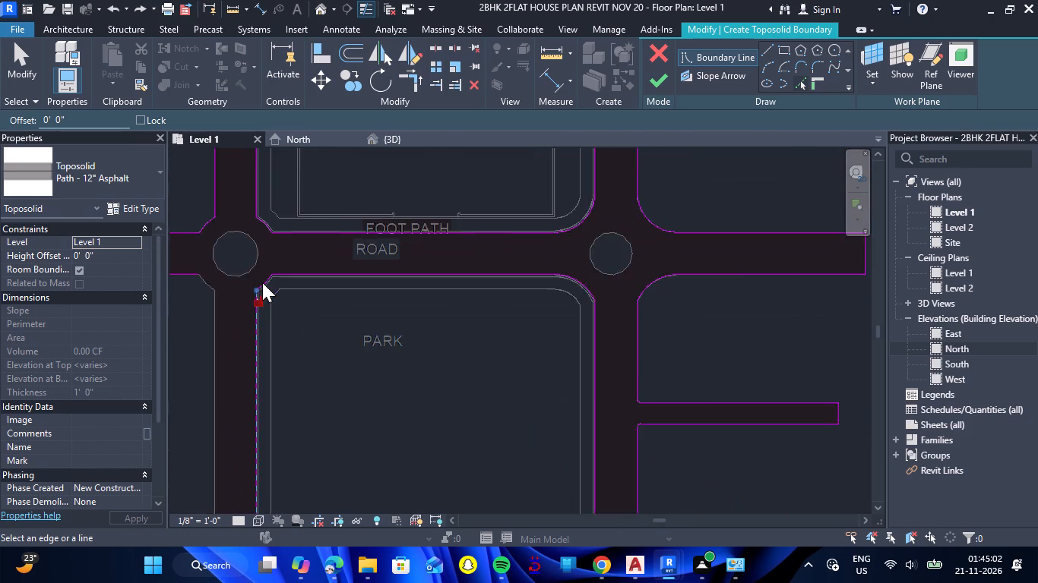
scroll(262, 282, down, 5)
scroll(244, 377, up, 8)
click(257, 370)
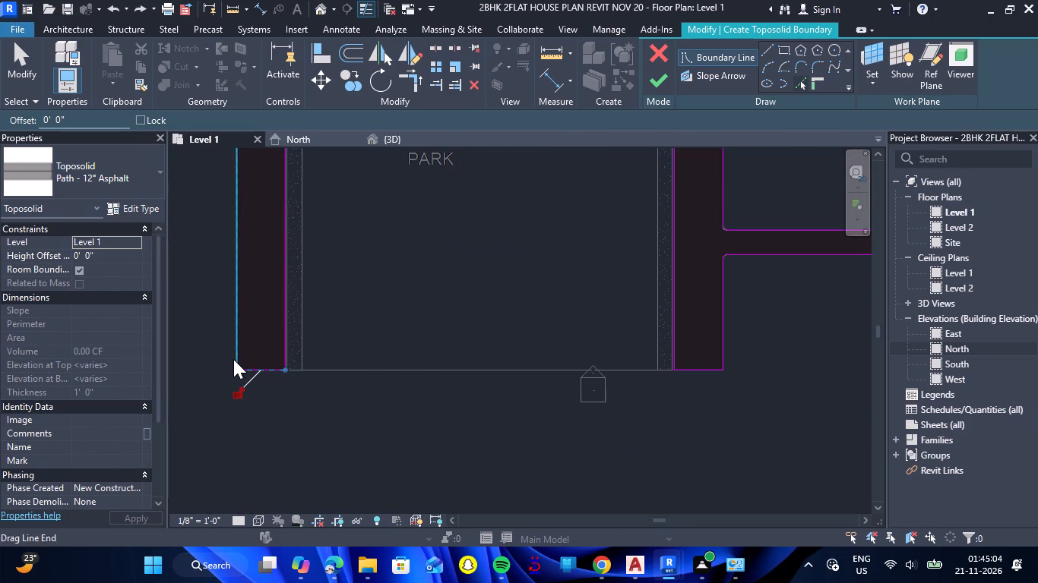
click(233, 356)
Add the corner curve southwest of the roundabout at the park's northwest corner to the road boundary.
scroll(232, 360, down, 7)
scroll(223, 256, up, 6)
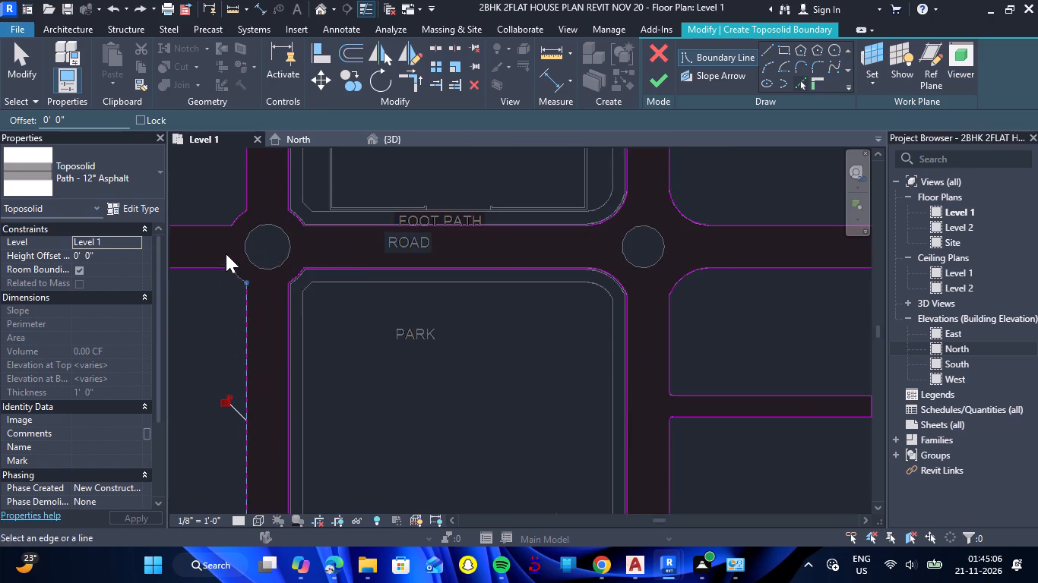
scroll(241, 260, up, 12)
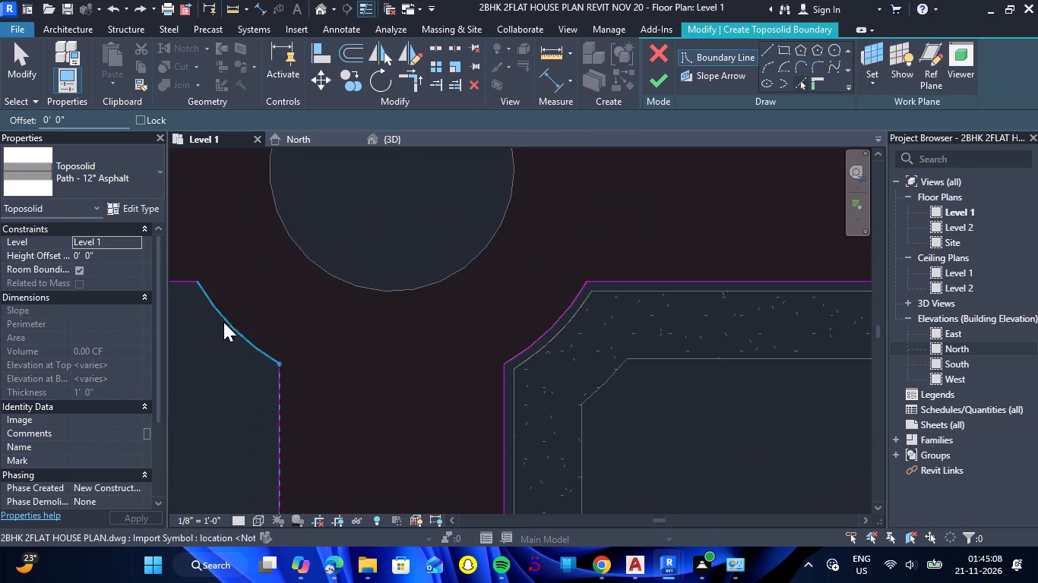
click(223, 322)
scroll(217, 338, down, 7)
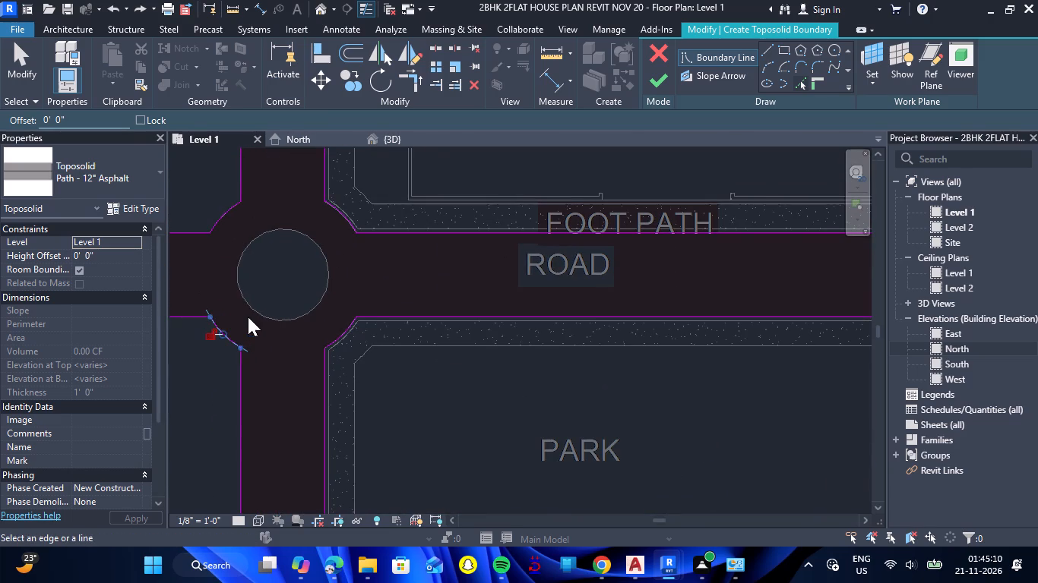
scroll(263, 310, down, 5)
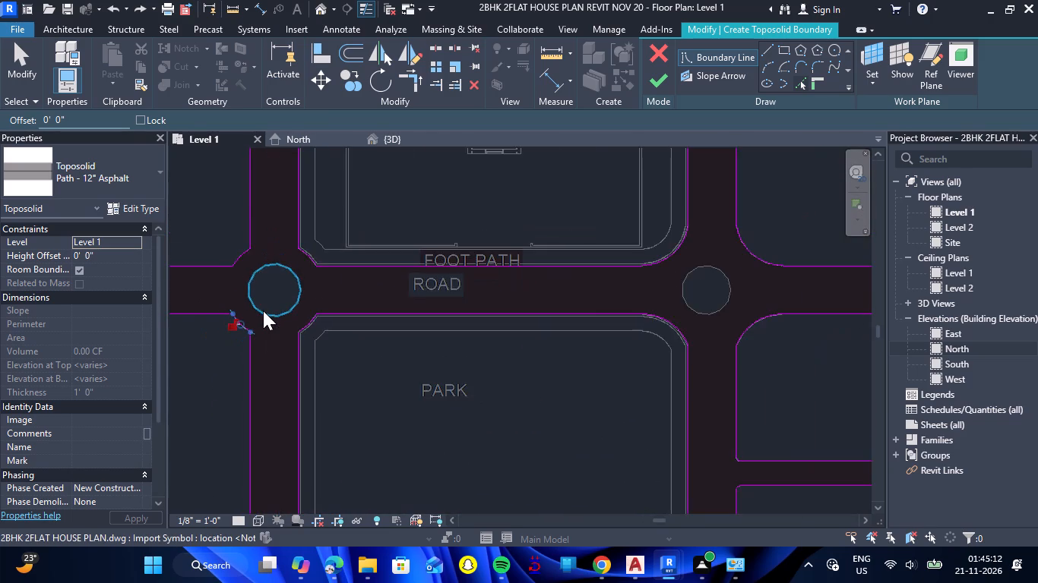
scroll(263, 310, down, 3)
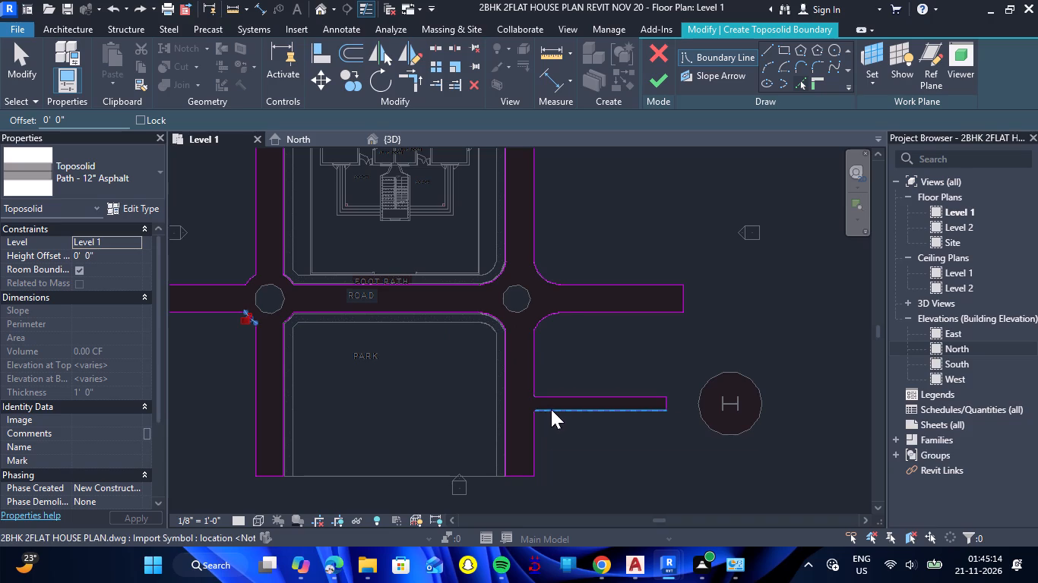
Duplicate the Path - 12" Asphalt toposolid type as ROAD 2'.
click(144, 206)
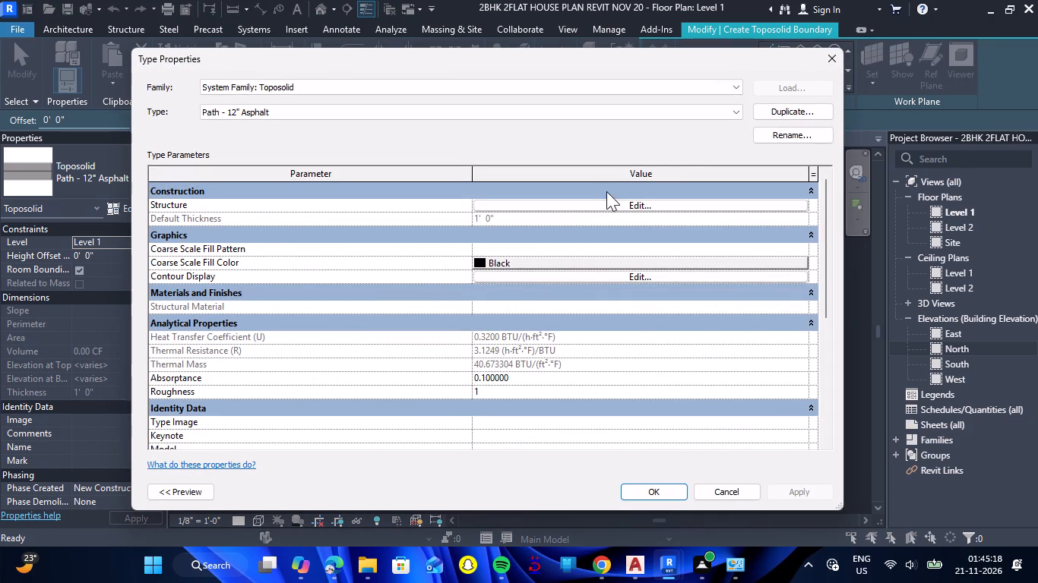
click(793, 115)
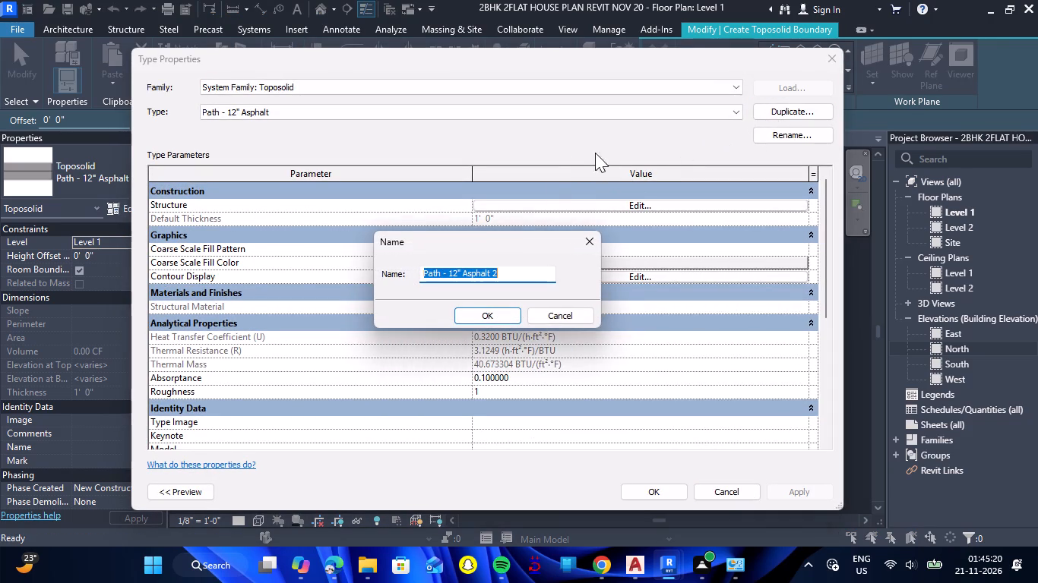
click(521, 271)
key(BackSpace)
key(BackSpace)
key(BackSpace)
key(BackSpace)
key(BackSpace)
key(BackSpace)
key(BackSpace)
key(BackSpace)
key(BackSpace)
key(BackSpace)
key(BackSpace)
key(BackSpace)
key(BackSpace)
key(BackSpace)
key(BackSpace)
key(BackSpace)
key(BackSpace)
key(BackSpace)
key(BackSpace)
key(BackSpace)
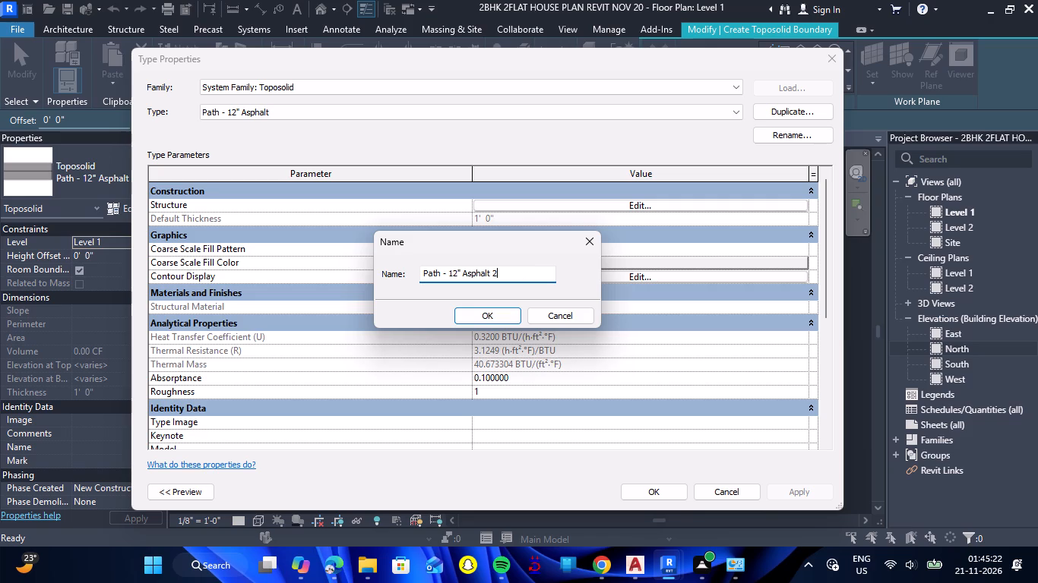
text(ROAD)
key(space)
text(2')
key(Return)
In the ROAD 2' layer structure, set the asphalt finish layer's thickness to 1'.
click(619, 208)
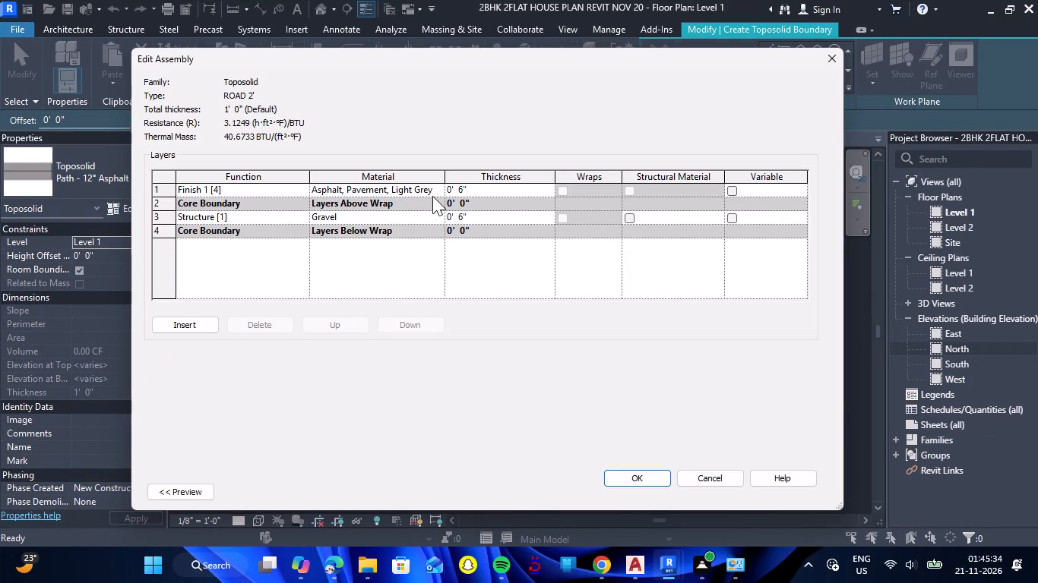
click(552, 193)
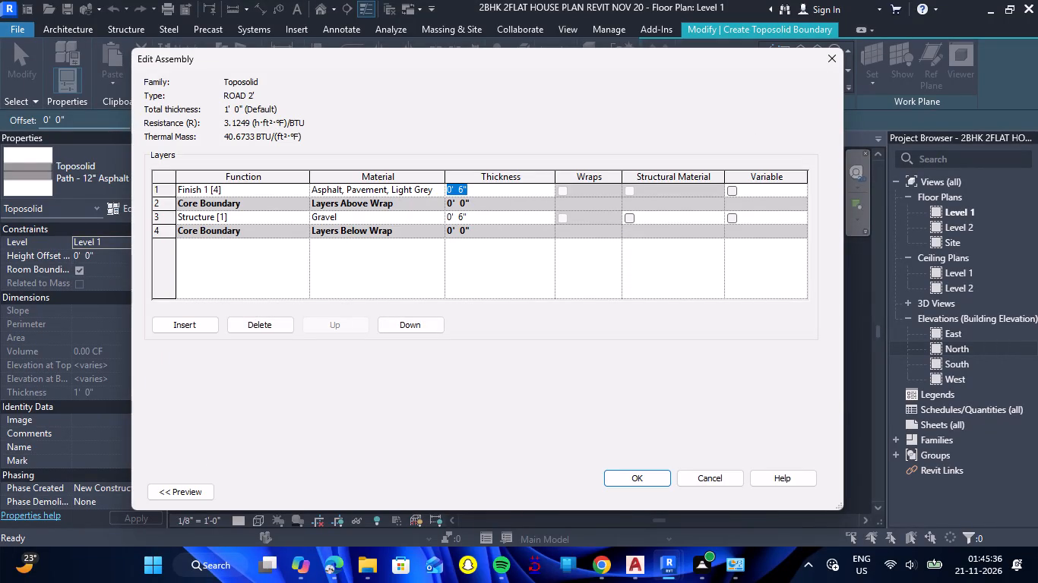
key(BackSpace)
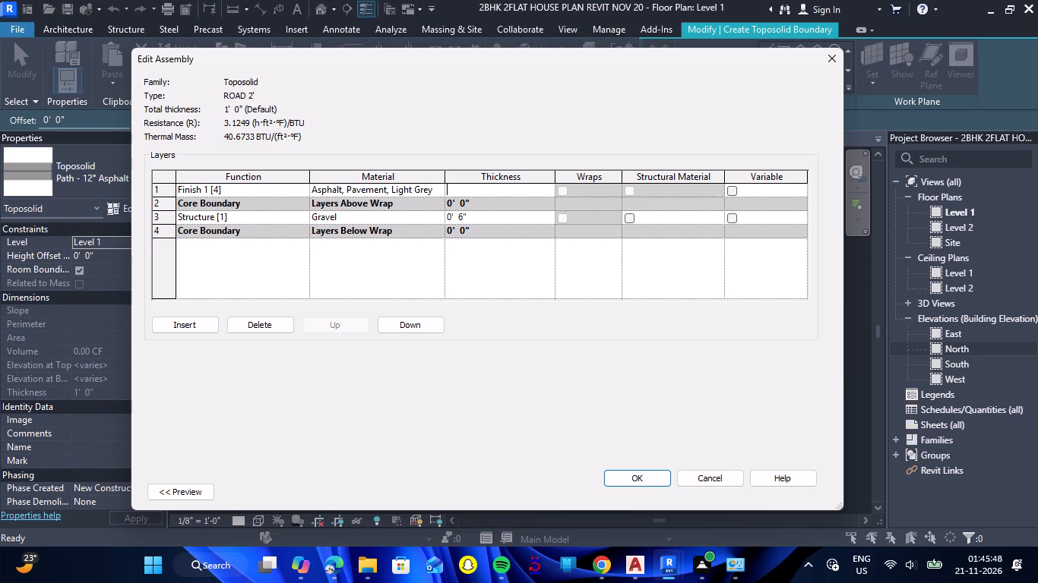
text(1')
key(Return)
Insert a new layer directly beneath the asphalt finish, above the core boundary.
click(199, 326)
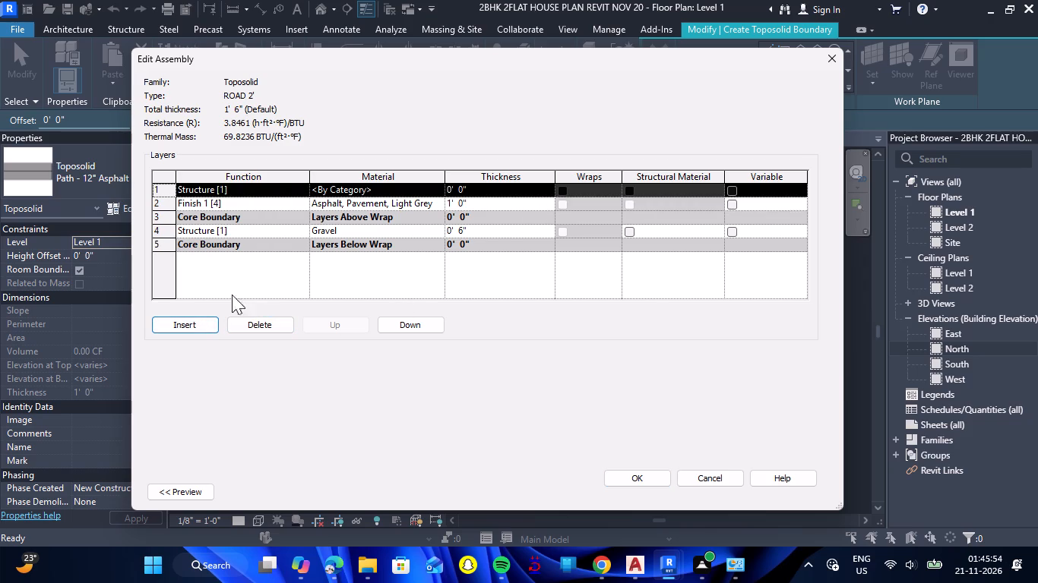
click(419, 331)
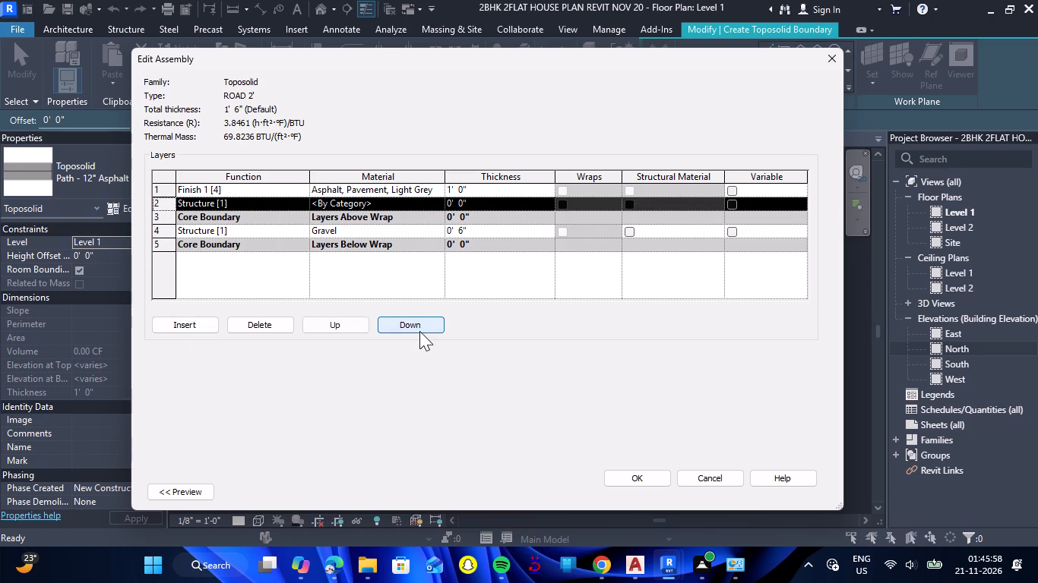
Replace the new layer's By Category material by looking up THAR among the project materials.
click(378, 205)
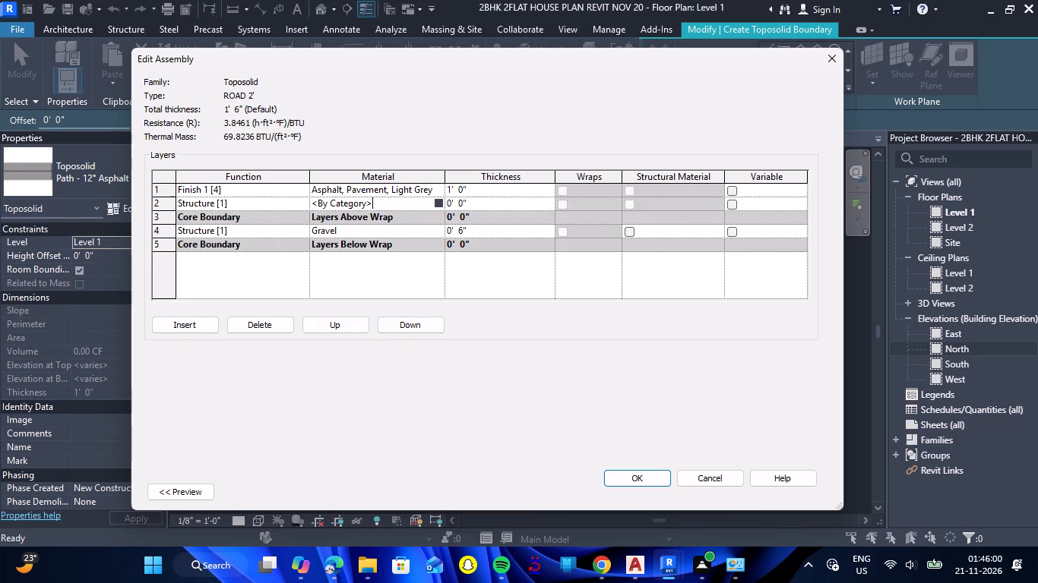
key(BackSpace)
key(BackSpace)
key(BackSpace)
key(BackSpace)
key(BackSpace)
key(BackSpace)
key(BackSpace)
key(BackSpace)
key(BackSpace)
key(BackSpace)
key(BackSpace)
key(BackSpace)
key(BackSpace)
key(BackSpace)
key(BackSpace)
key(BackSpace)
key(BackSpace)
key(BackSpace)
key(BackSpace)
key(BackSpace)
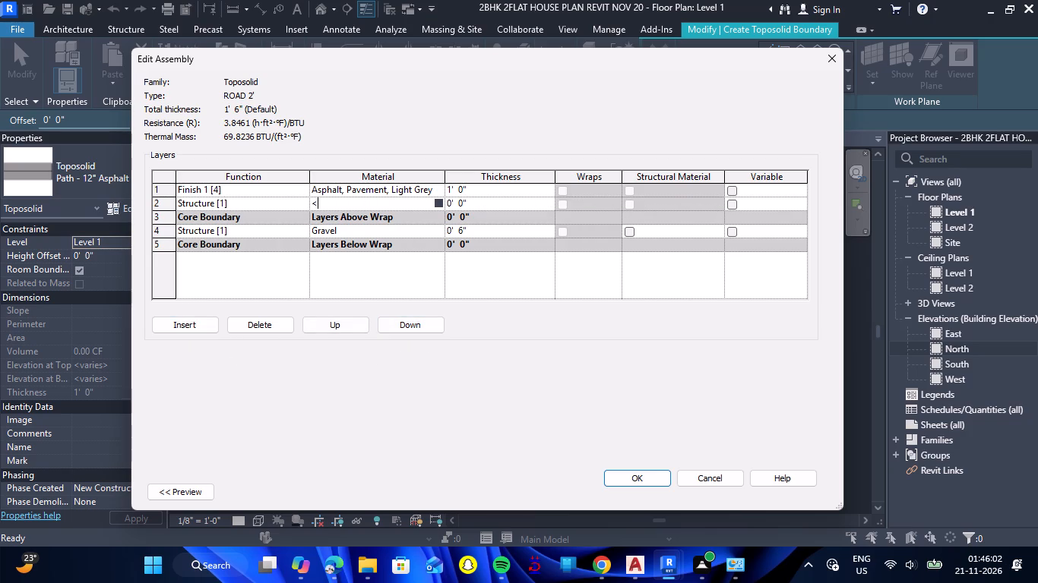
text(THAR)
click(439, 203)
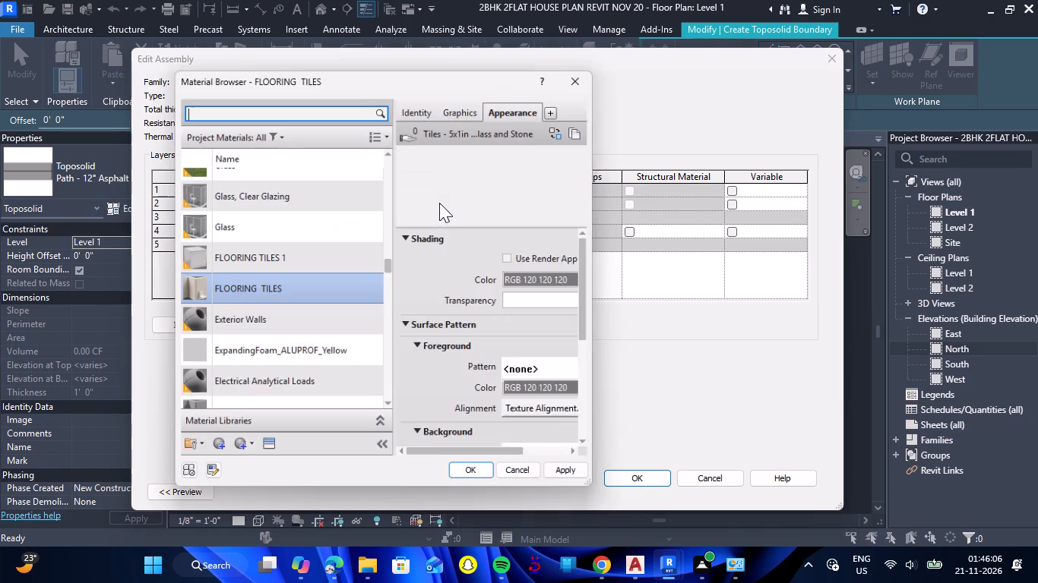
click(330, 111)
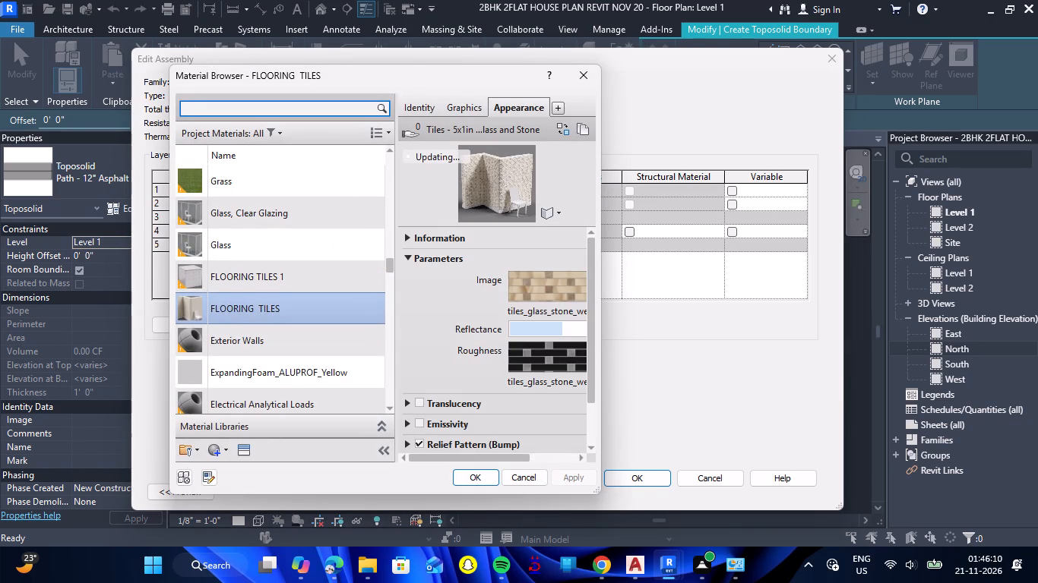
text(THAR)
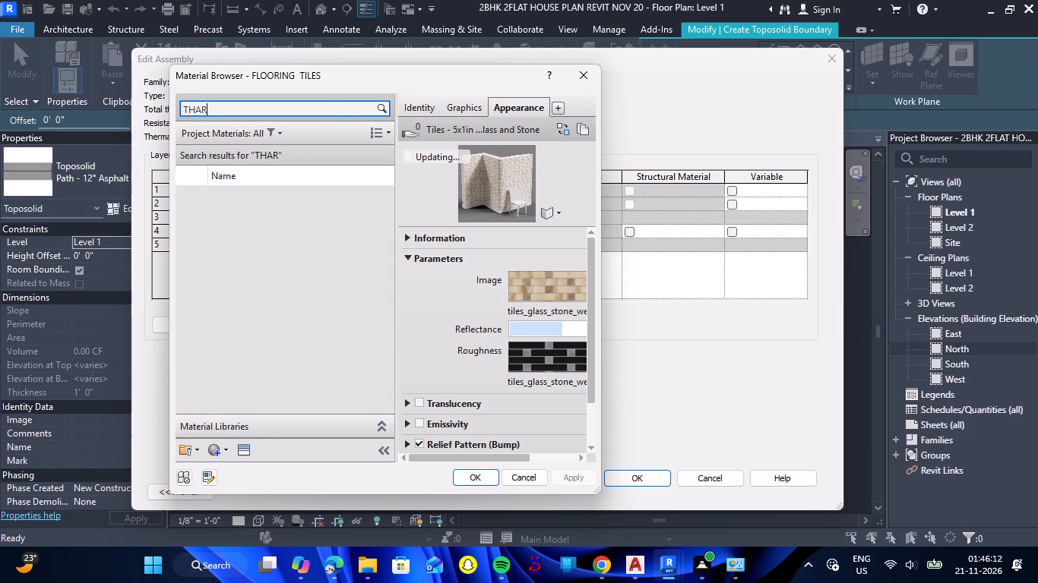
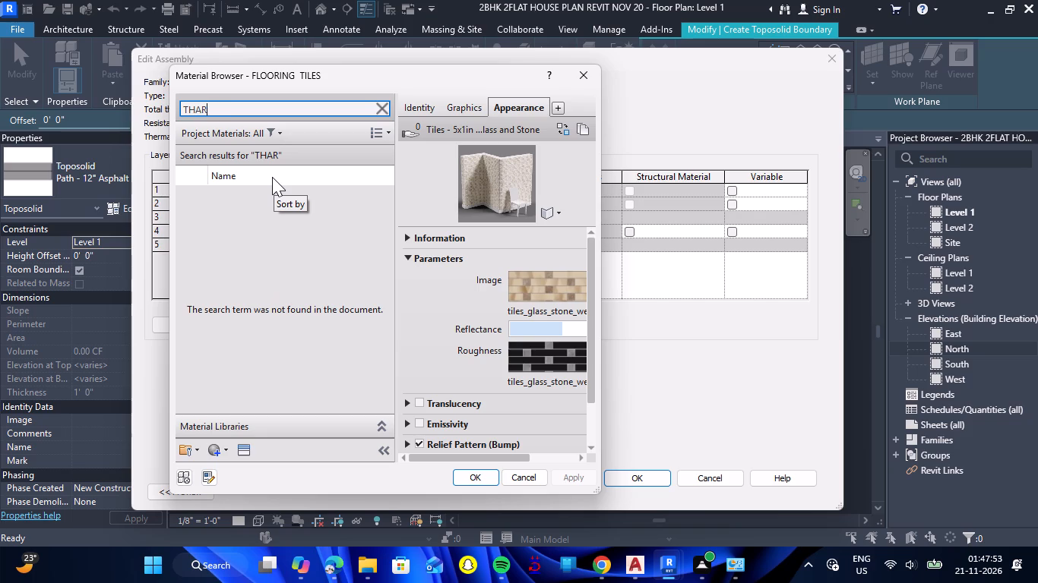
Clear the material search, create a new project material named ROAD, and open the Asset Browser for it.
click(378, 105)
click(223, 452)
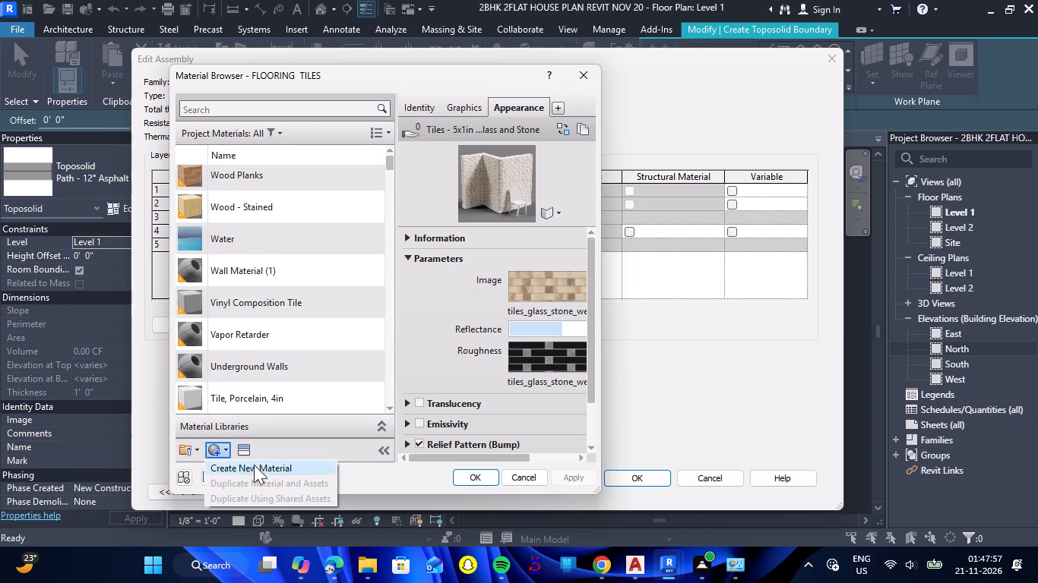
click(255, 470)
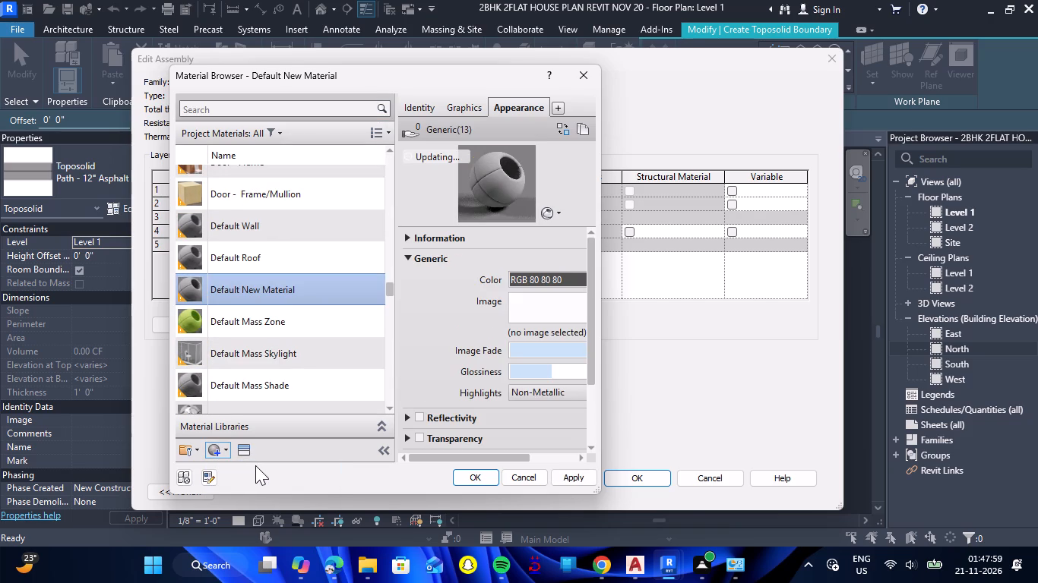
right_click(342, 276)
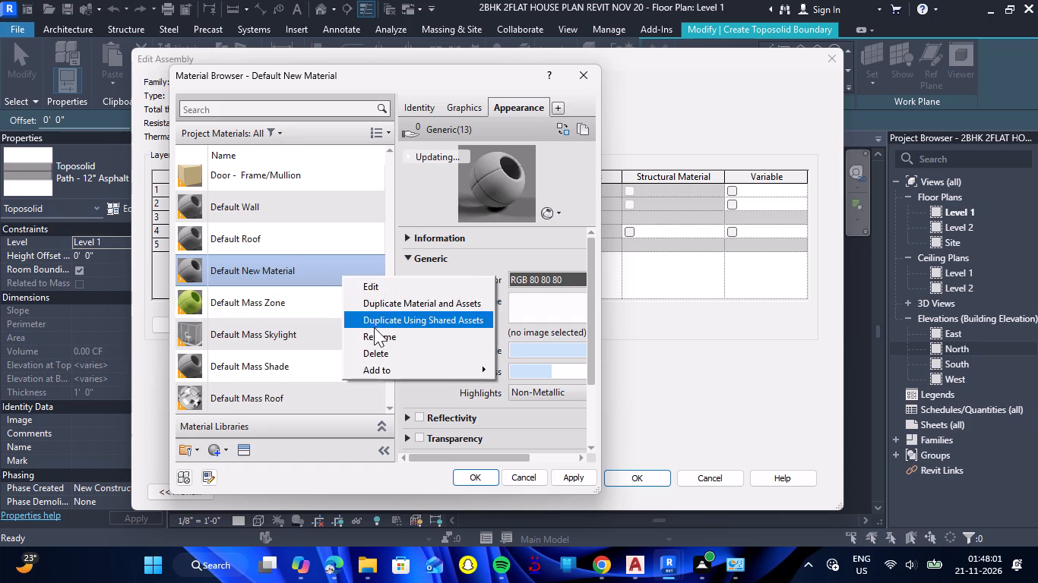
click(374, 329)
text(ROAD)
key(space)
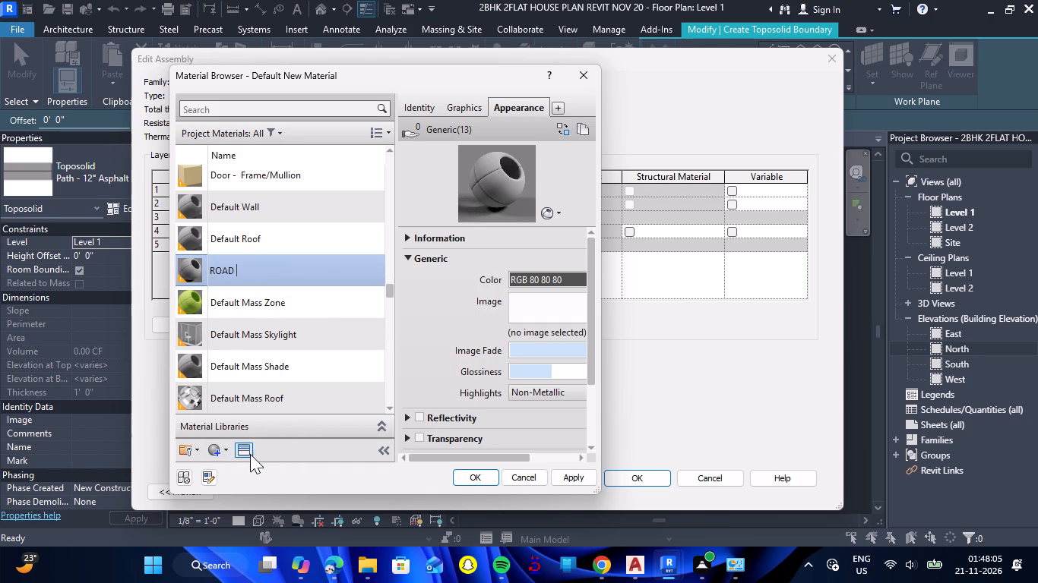
click(250, 454)
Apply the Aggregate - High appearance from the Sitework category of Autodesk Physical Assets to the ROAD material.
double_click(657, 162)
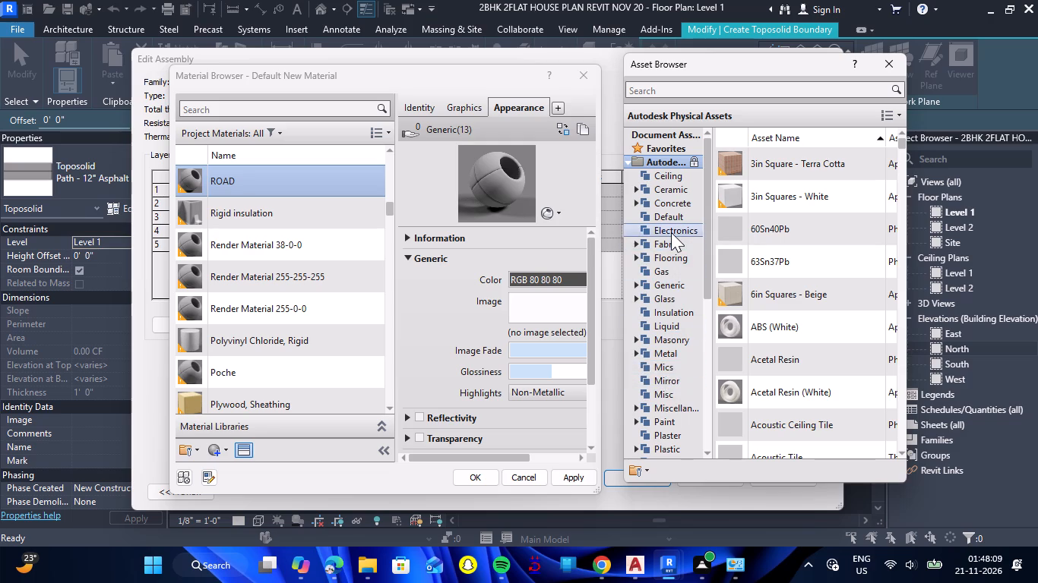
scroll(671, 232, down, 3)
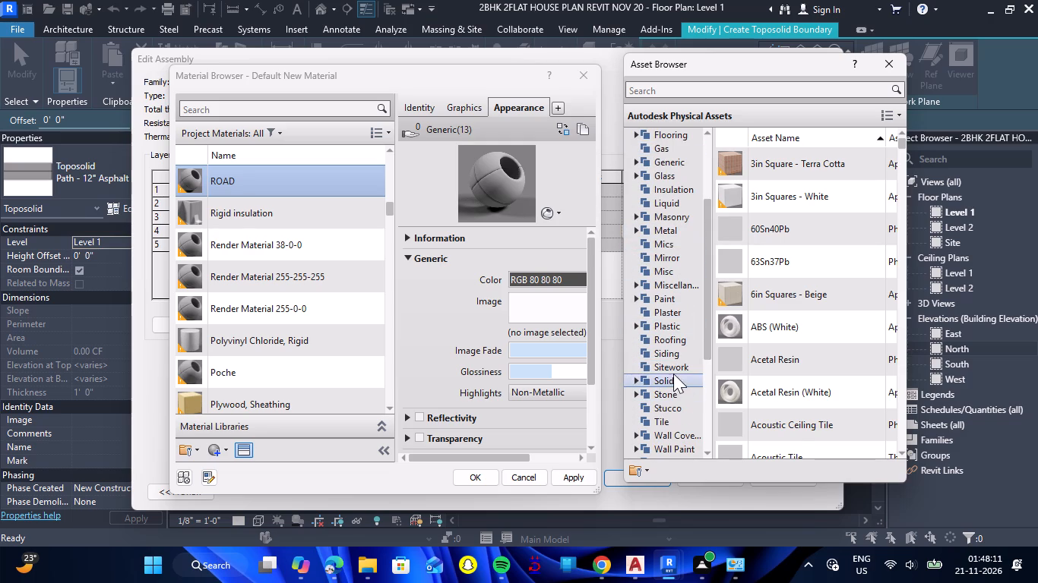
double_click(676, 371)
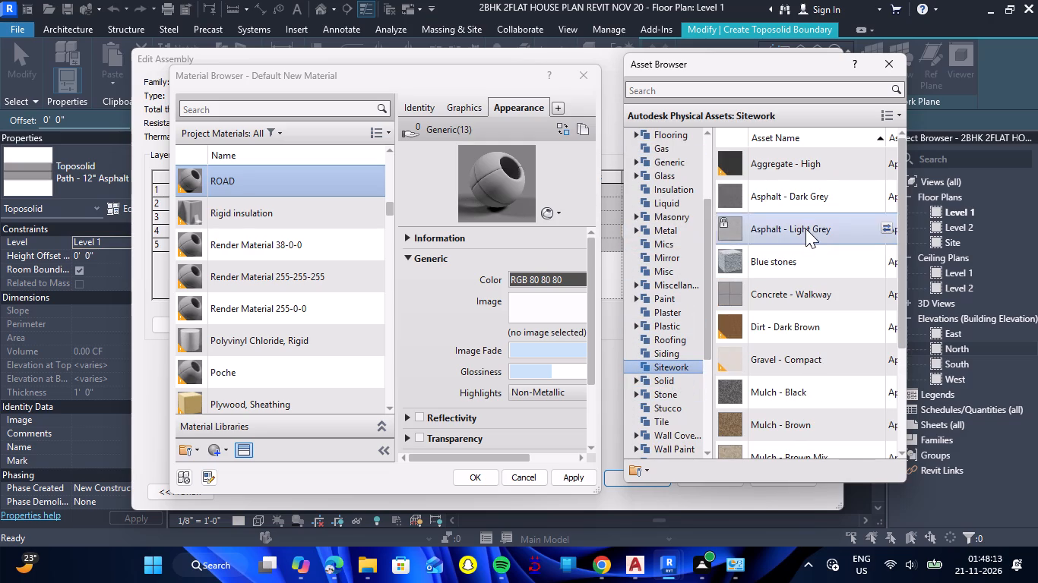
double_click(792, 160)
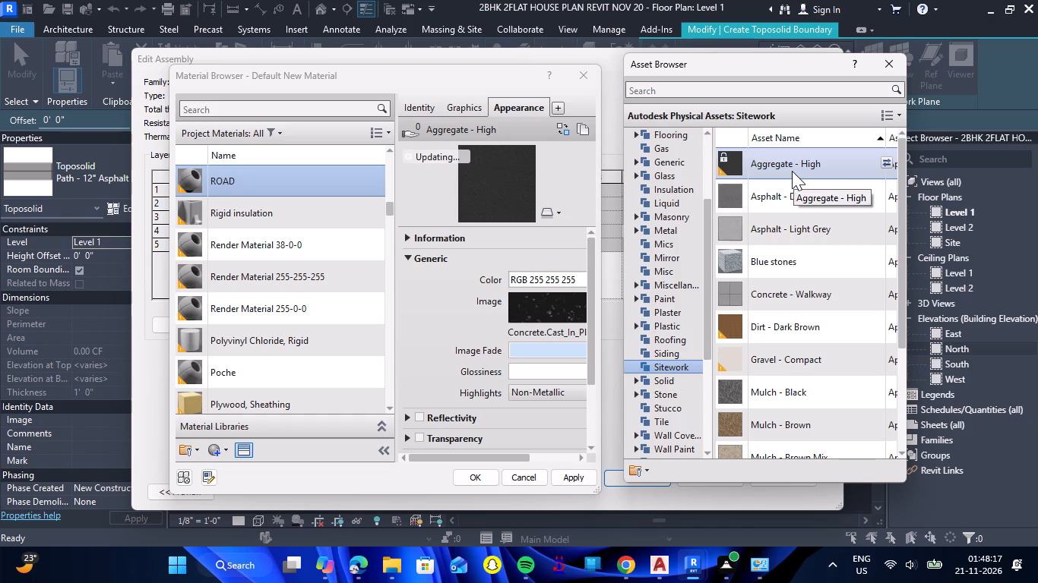
Browse the Sitework assets in the Appearance Library for a suitable road surface.
scroll(807, 263, down, 7)
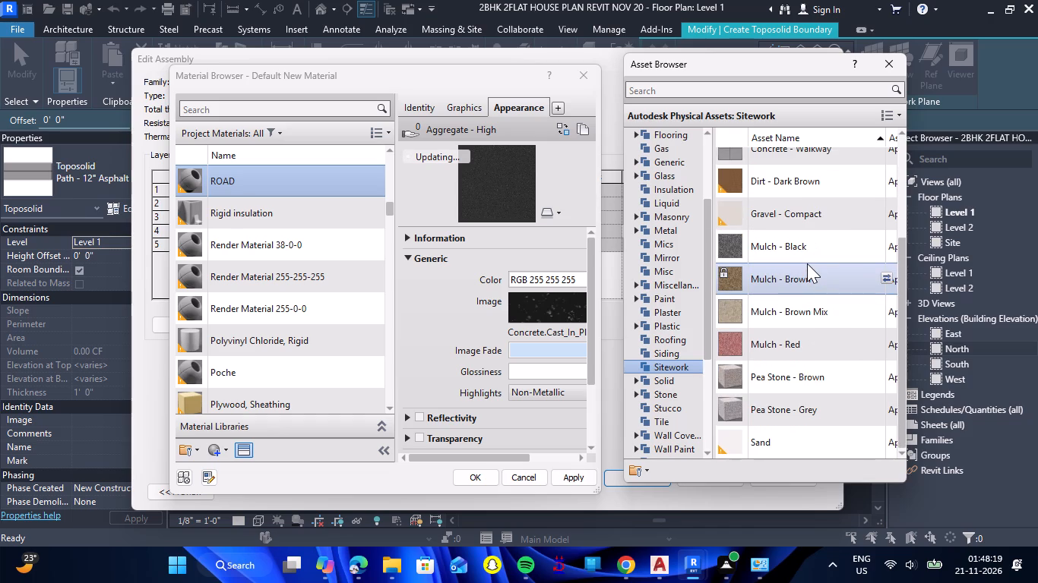
scroll(693, 317, down, 5)
click(660, 296)
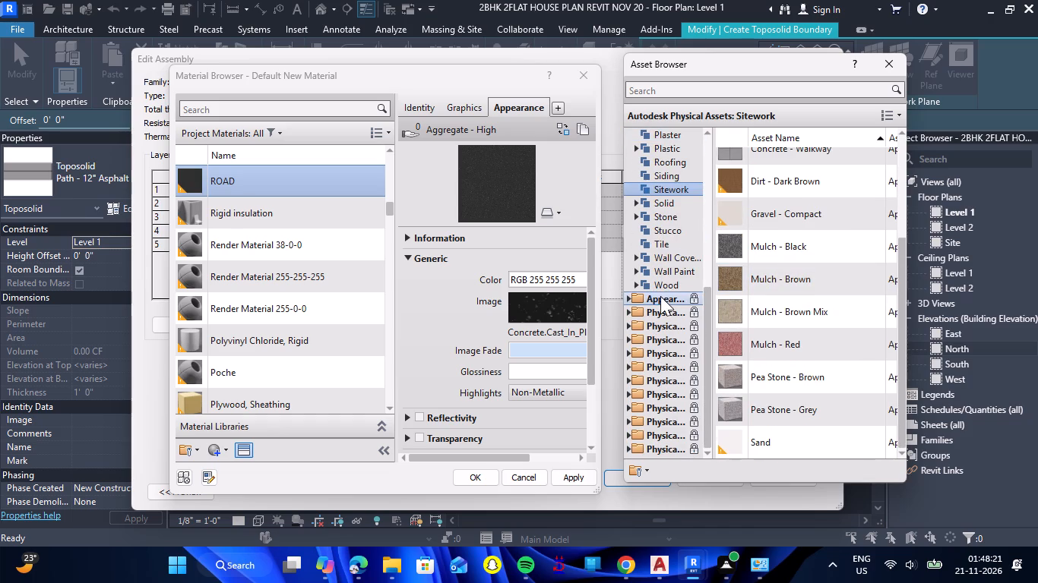
double_click(680, 295)
scroll(687, 301, down, 3)
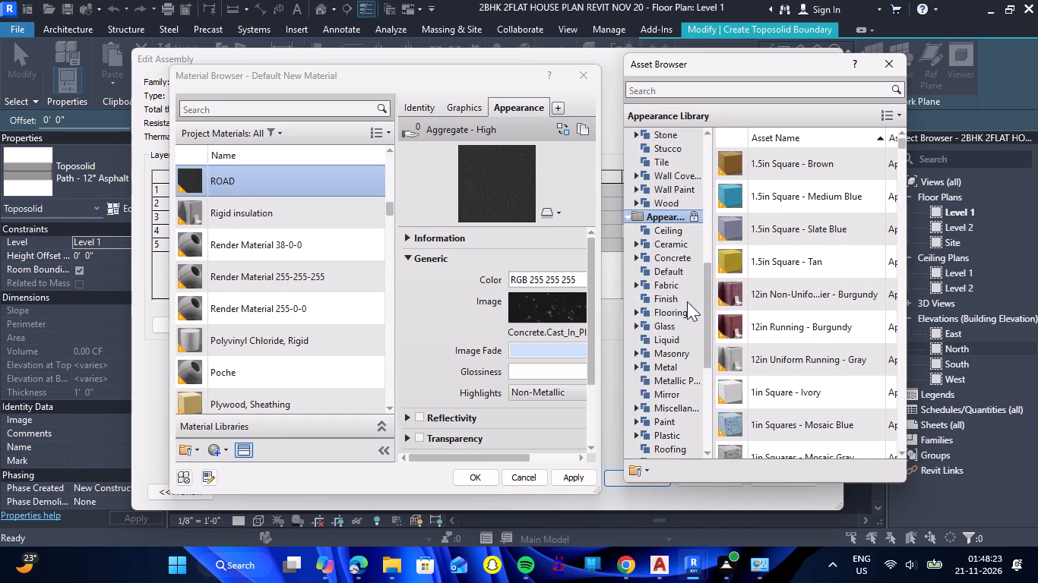
scroll(687, 301, down, 1)
double_click(669, 394)
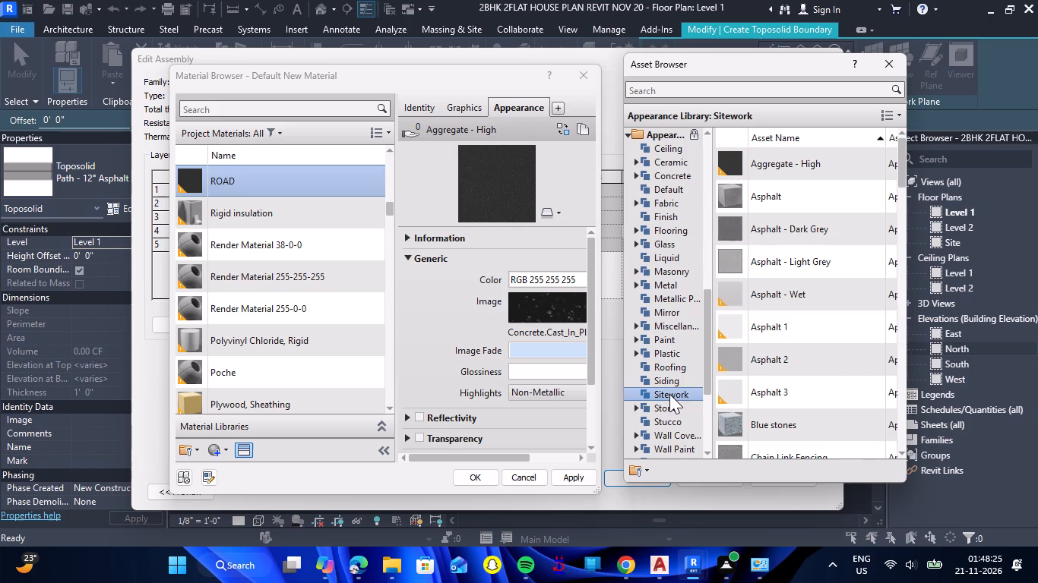
scroll(807, 285, down, 8)
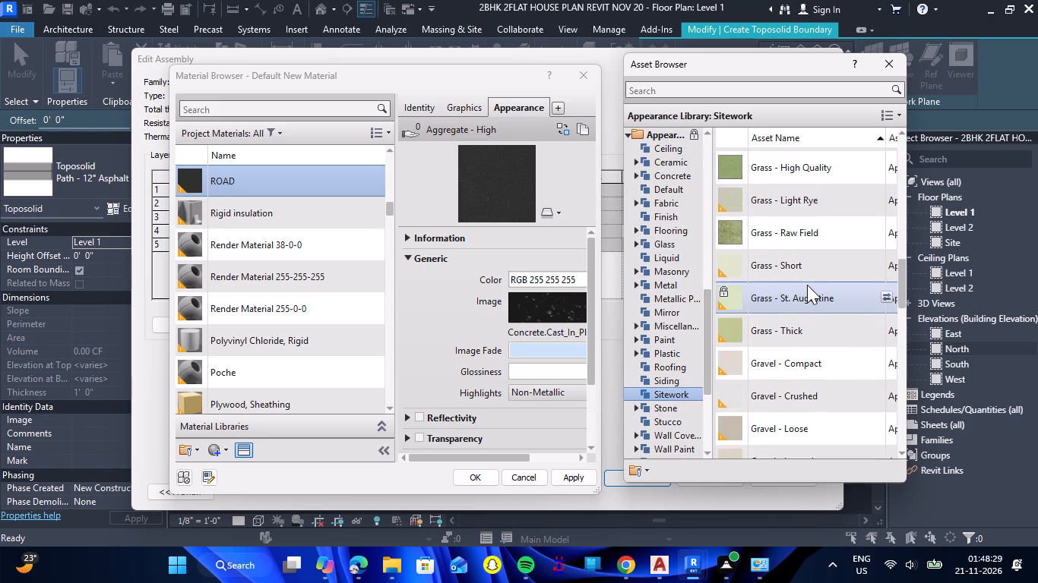
scroll(807, 285, down, 9)
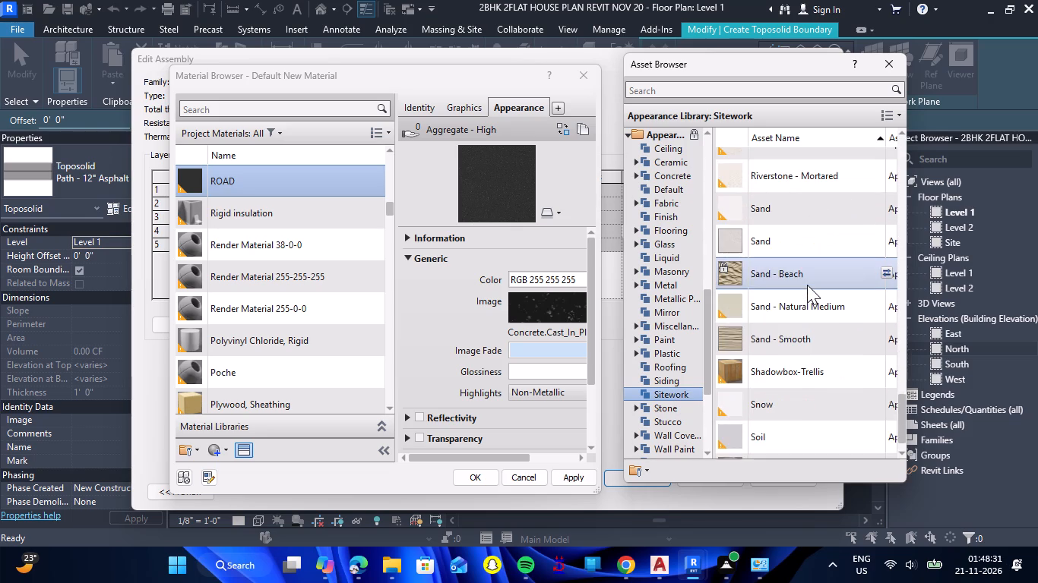
scroll(807, 285, down, 6)
scroll(807, 285, up, 3)
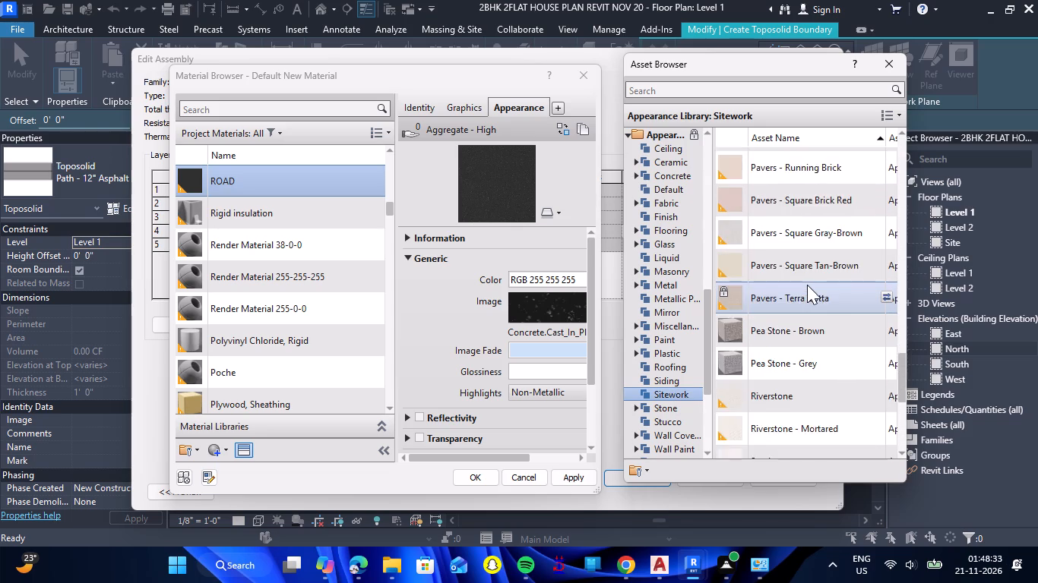
scroll(807, 285, up, 1)
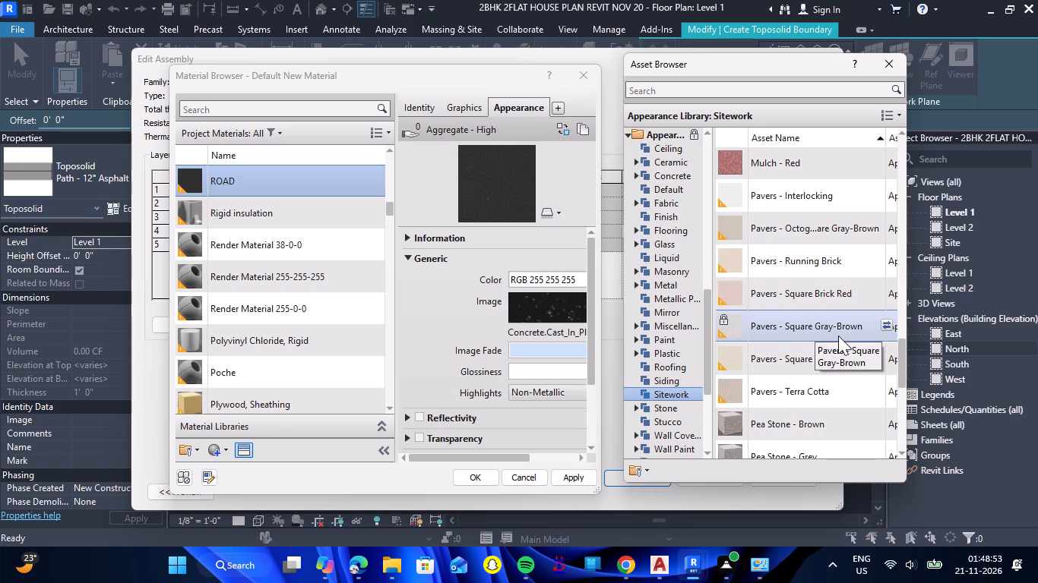
scroll(749, 368, down, 2)
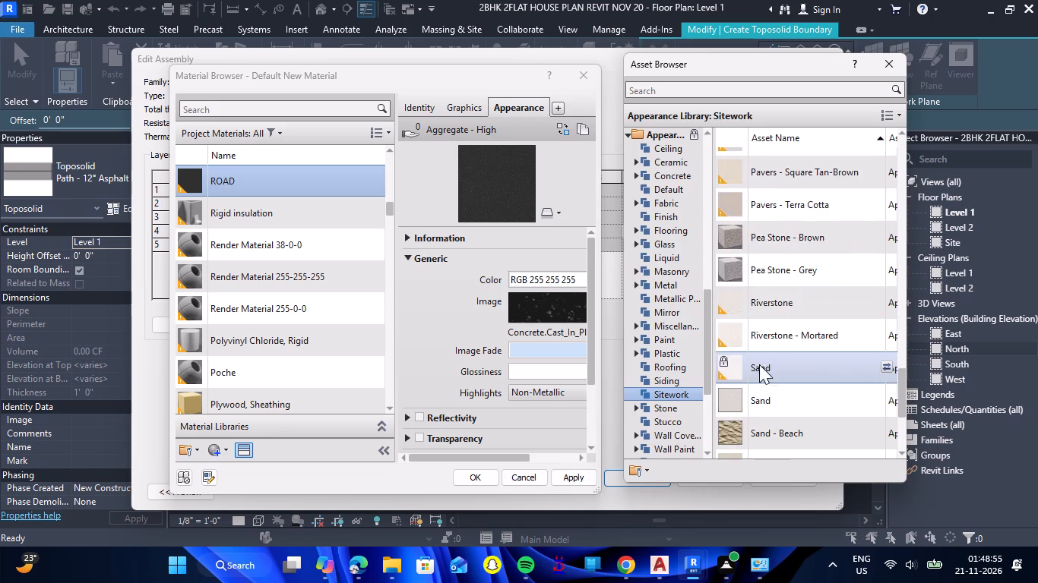
scroll(771, 355, up, 7)
scroll(771, 355, down, 2)
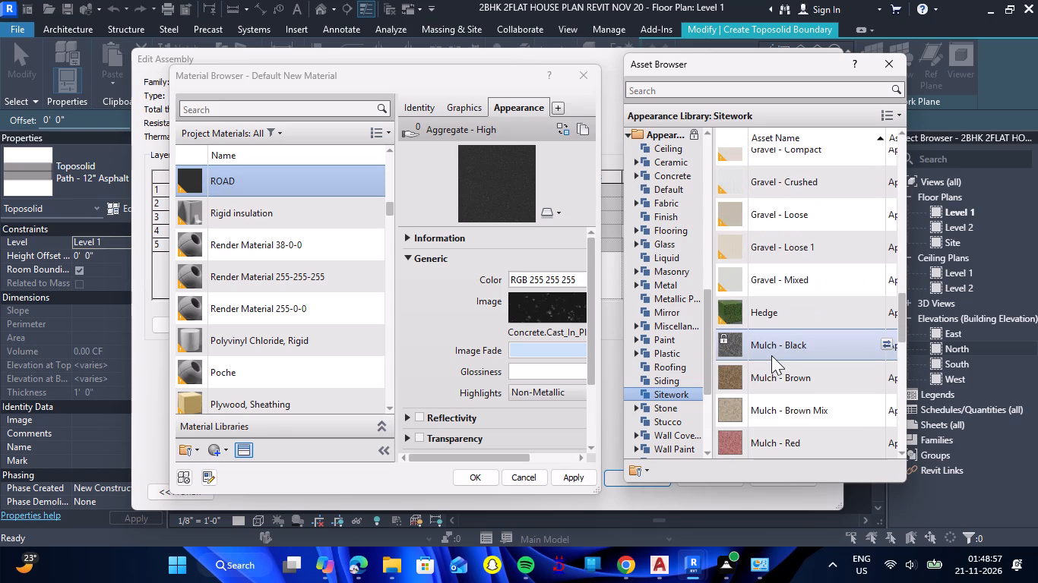
scroll(771, 355, up, 19)
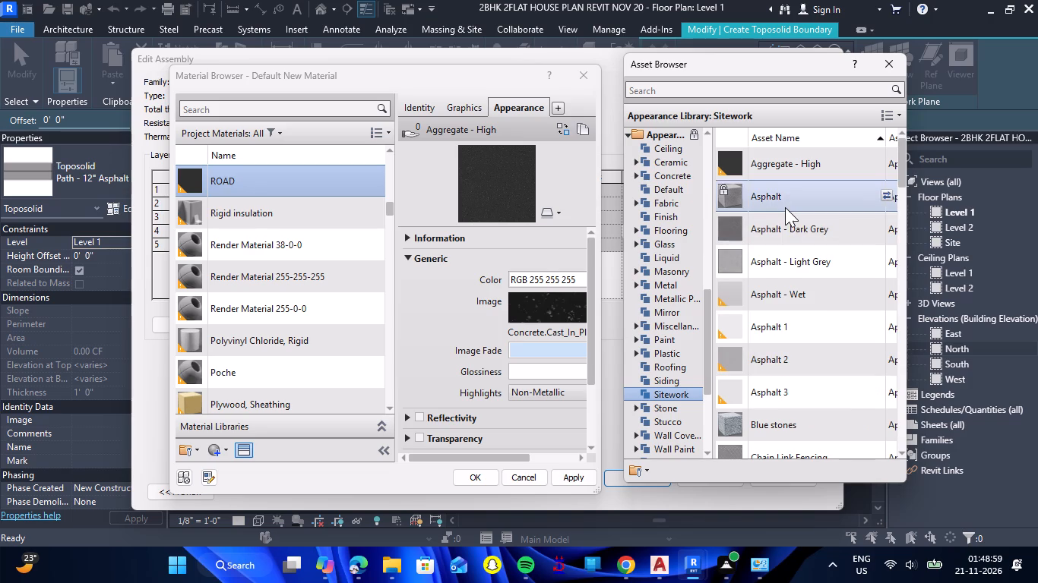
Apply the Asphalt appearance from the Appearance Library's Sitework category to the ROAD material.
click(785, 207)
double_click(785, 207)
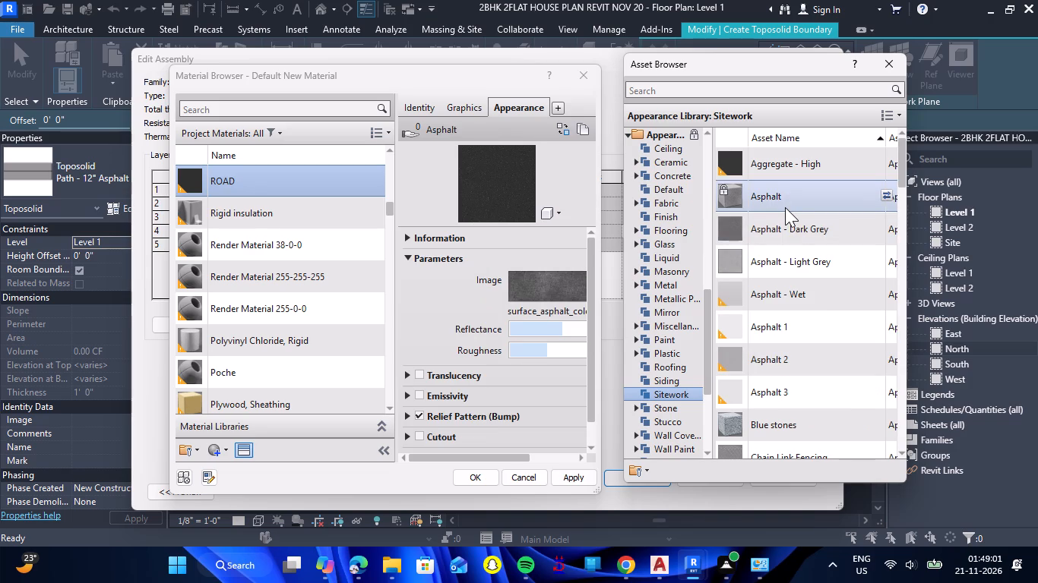
Apply the Asphalt - Dark Grey appearance from the Appearance Library's Sitework category to the ROAD material.
double_click(806, 232)
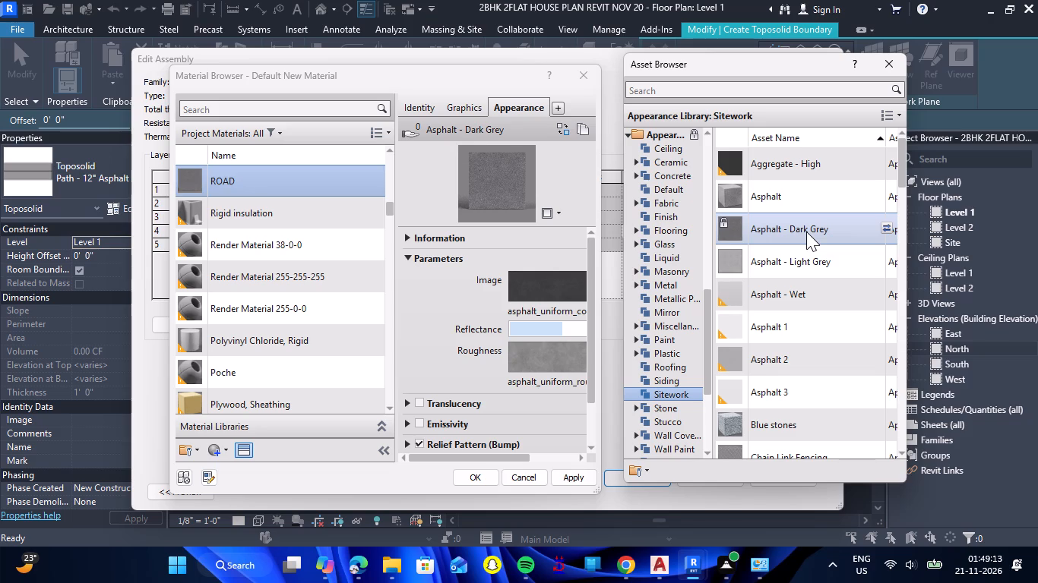
scroll(806, 232, down, 1)
scroll(813, 248, up, 3)
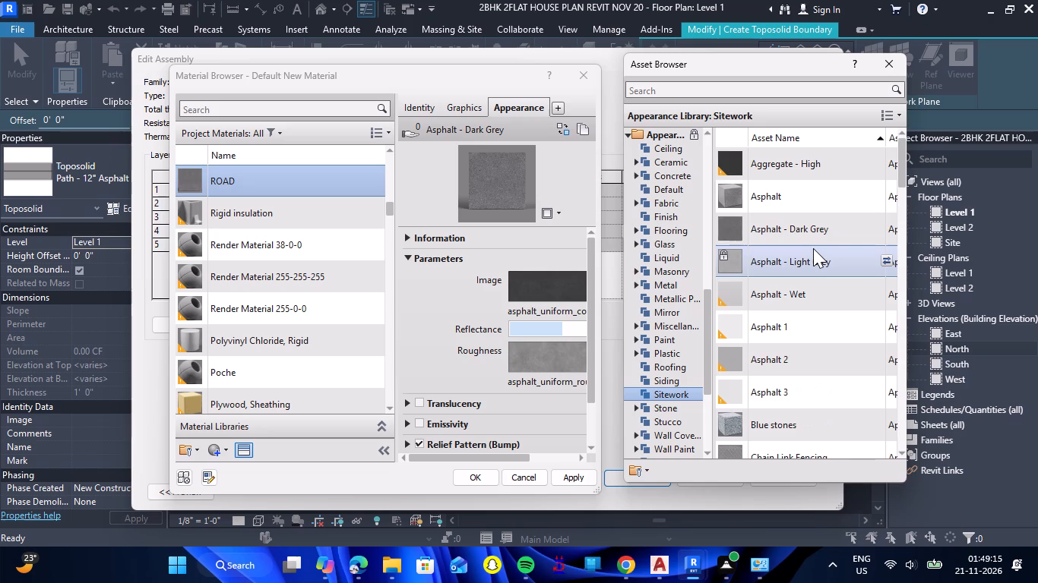
scroll(813, 248, up, 3)
double_click(805, 238)
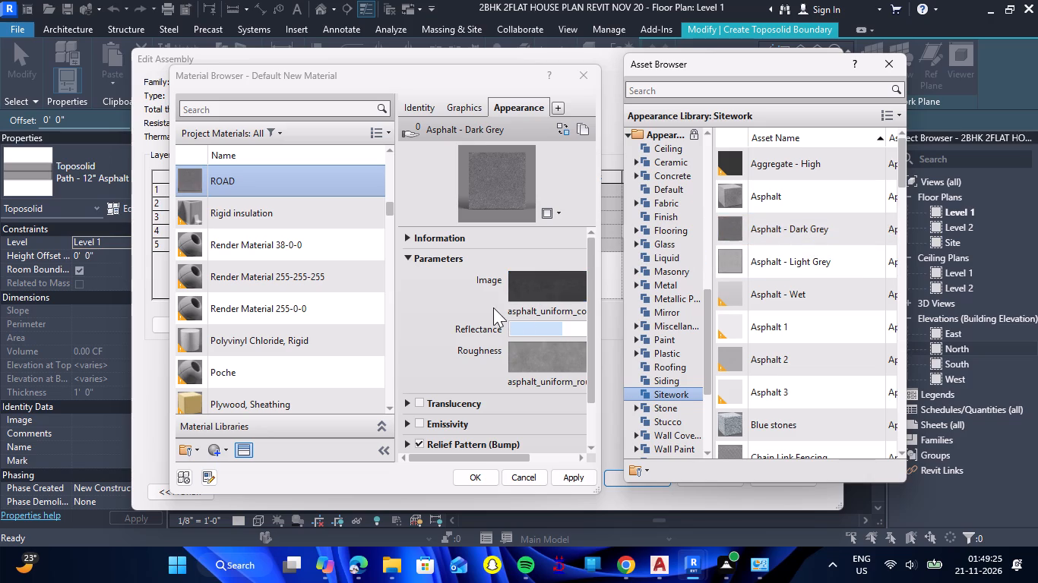
Examine the texture settings of ROAD's appearance image, switching Invert Image on and back off, and close the Texture Editor.
click(546, 295)
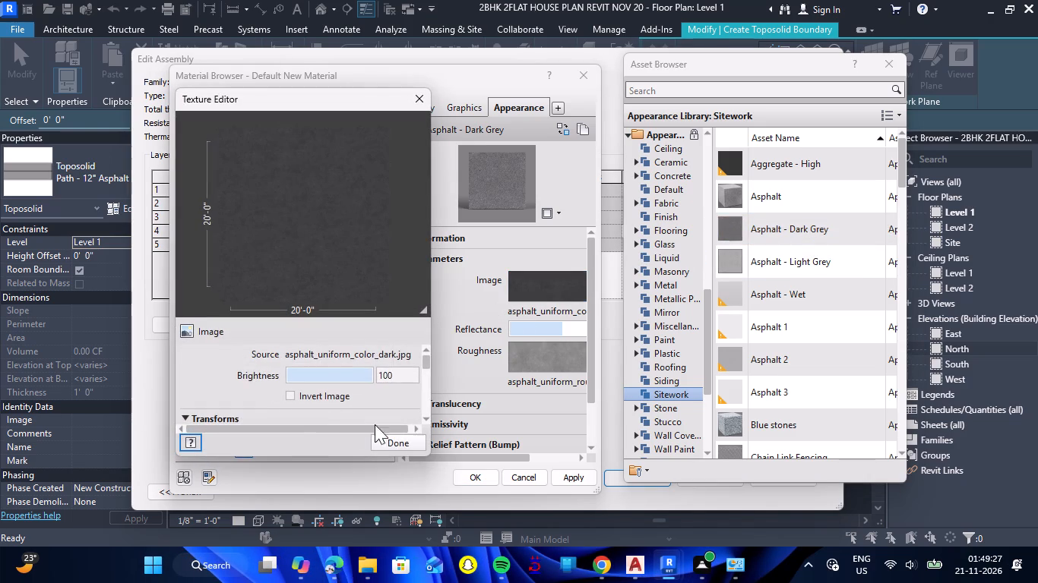
click(290, 395)
click(290, 395)
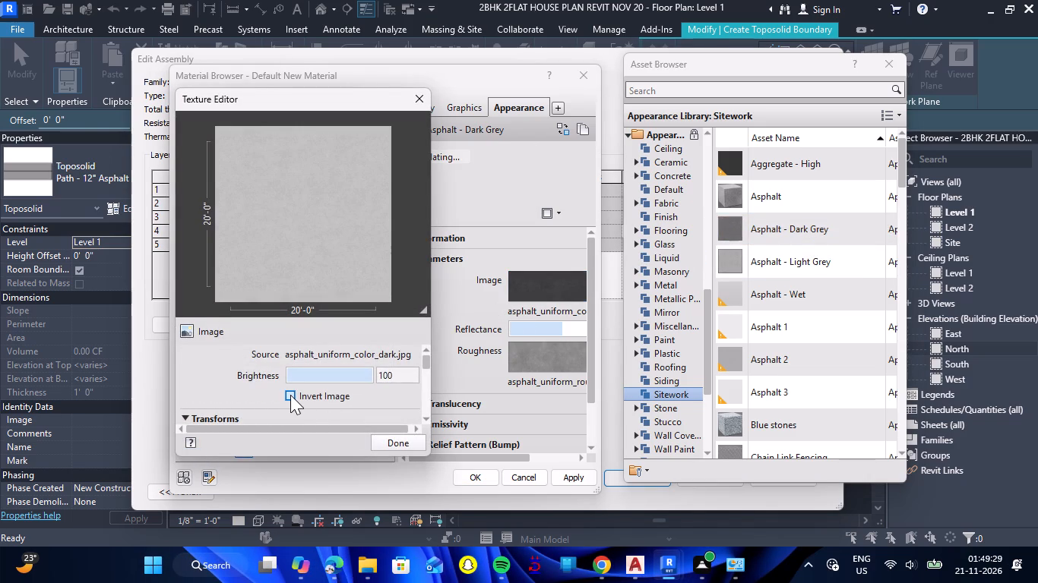
scroll(257, 373, down, 2)
scroll(257, 373, up, 2)
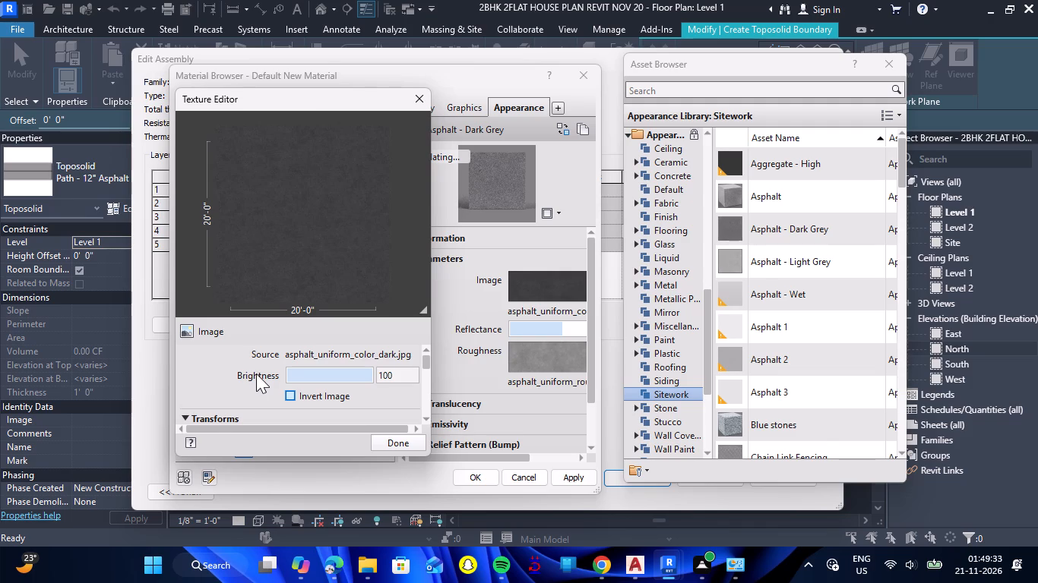
scroll(256, 373, down, 4)
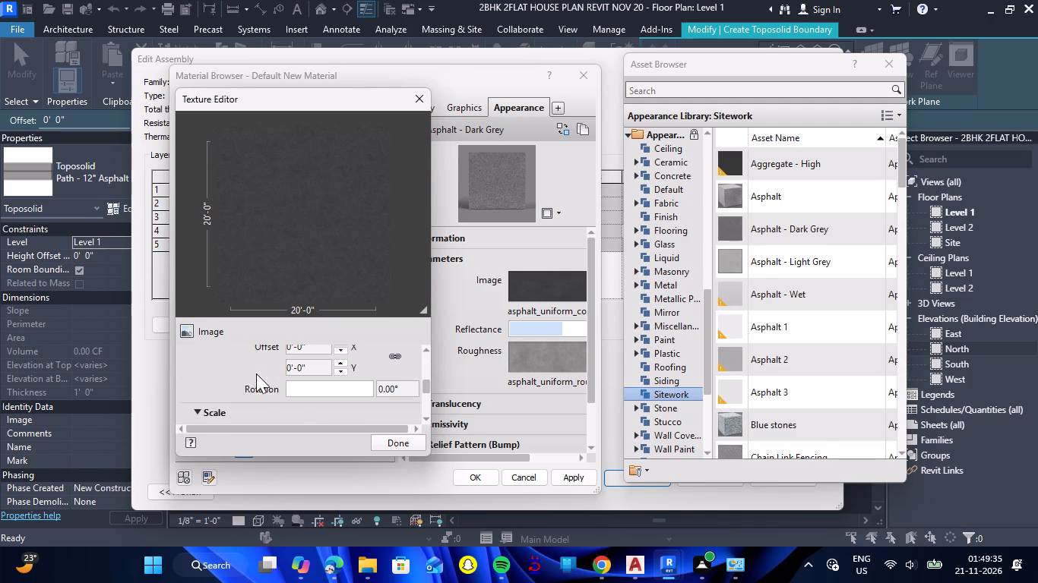
scroll(256, 373, down, 5)
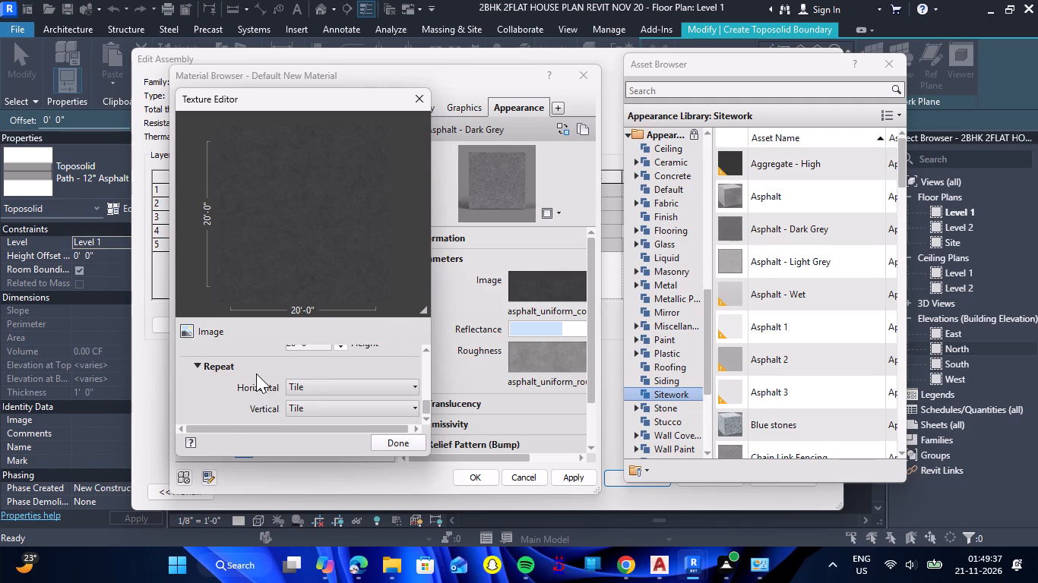
scroll(245, 377, up, 1)
click(413, 104)
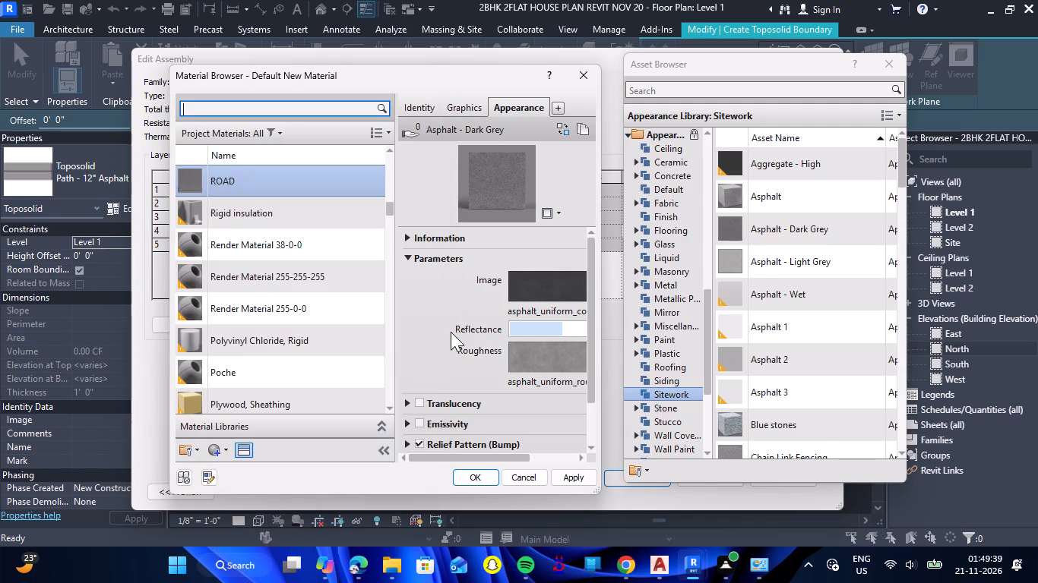
Review the Information and Parameters sections of the ROAD material's Asphalt - Dark Grey appearance.
scroll(440, 348, down, 4)
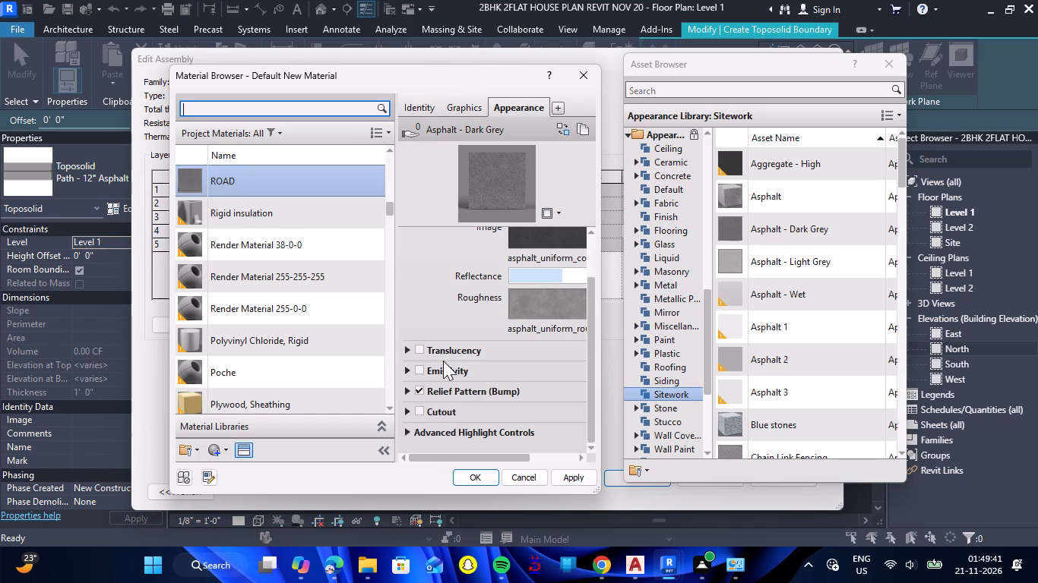
scroll(427, 357, up, 3)
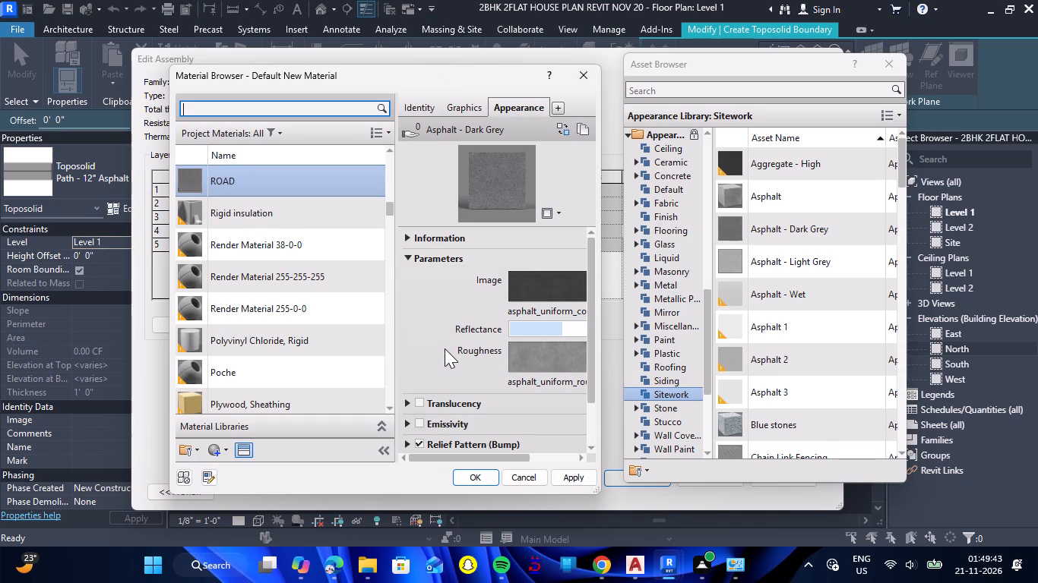
click(406, 235)
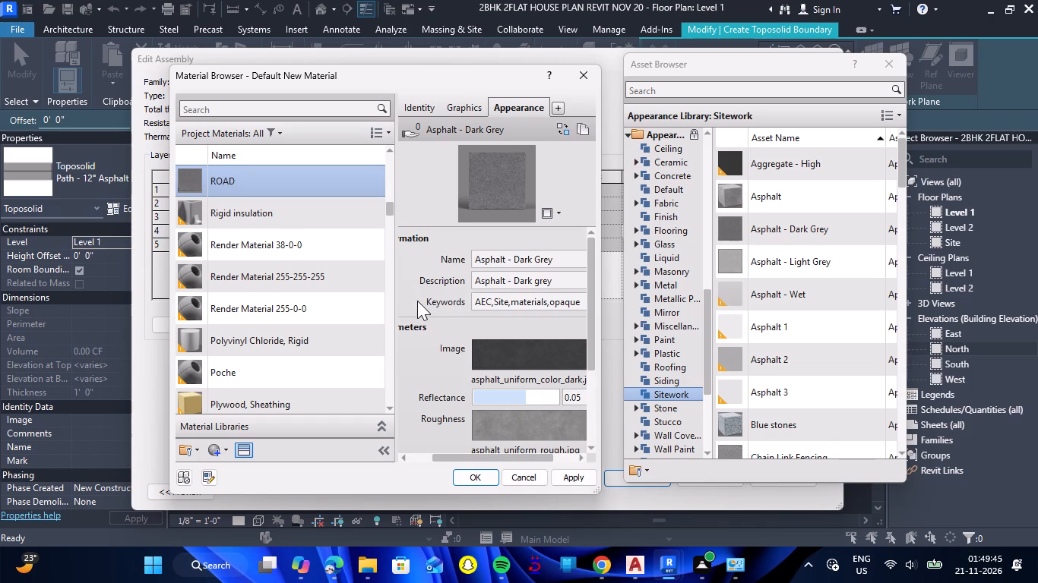
scroll(419, 342, down, 1)
scroll(419, 342, up, 1)
click(415, 239)
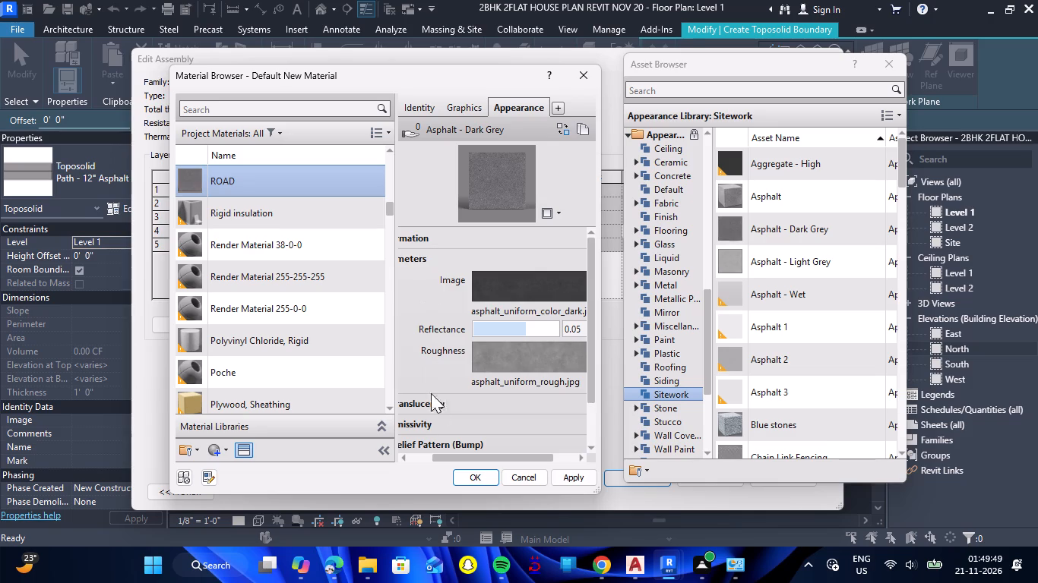
drag(451, 459, 416, 455)
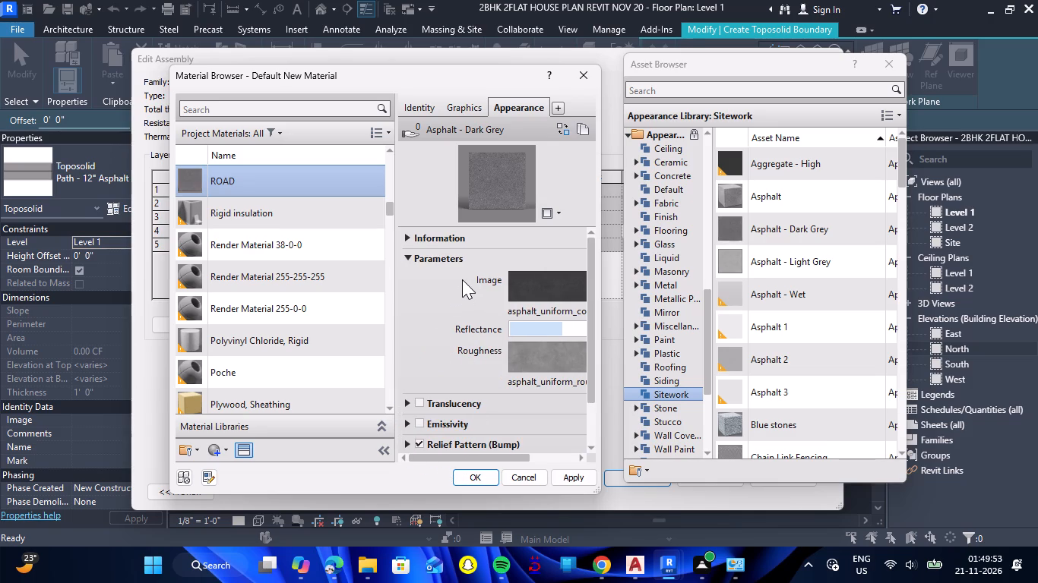
Review the Translucency section and the remaining property sections of the ROAD material's Asphalt - Dark Grey appearance.
click(650, 474)
click(650, 474)
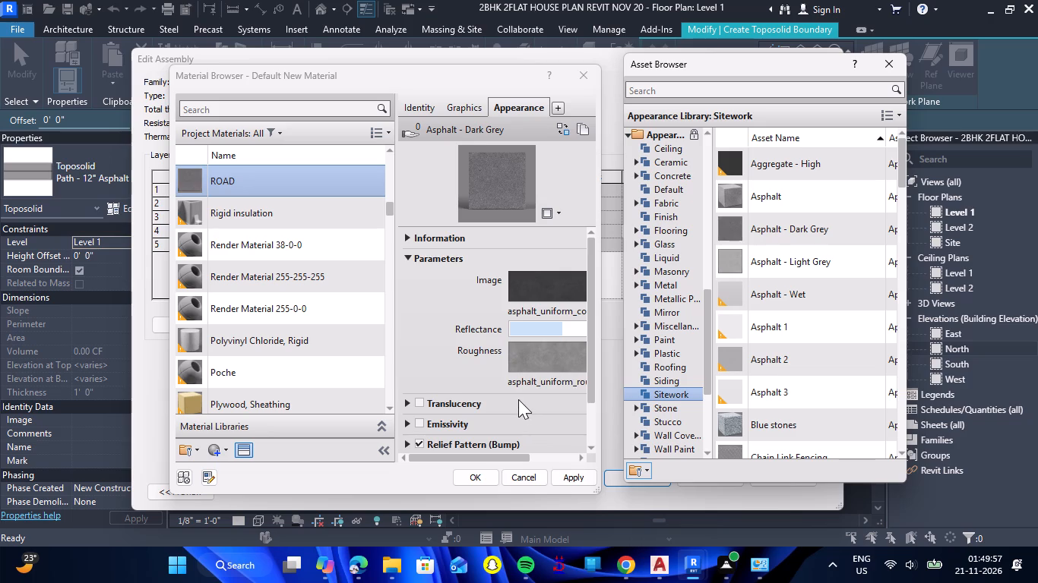
scroll(518, 399, down, 1)
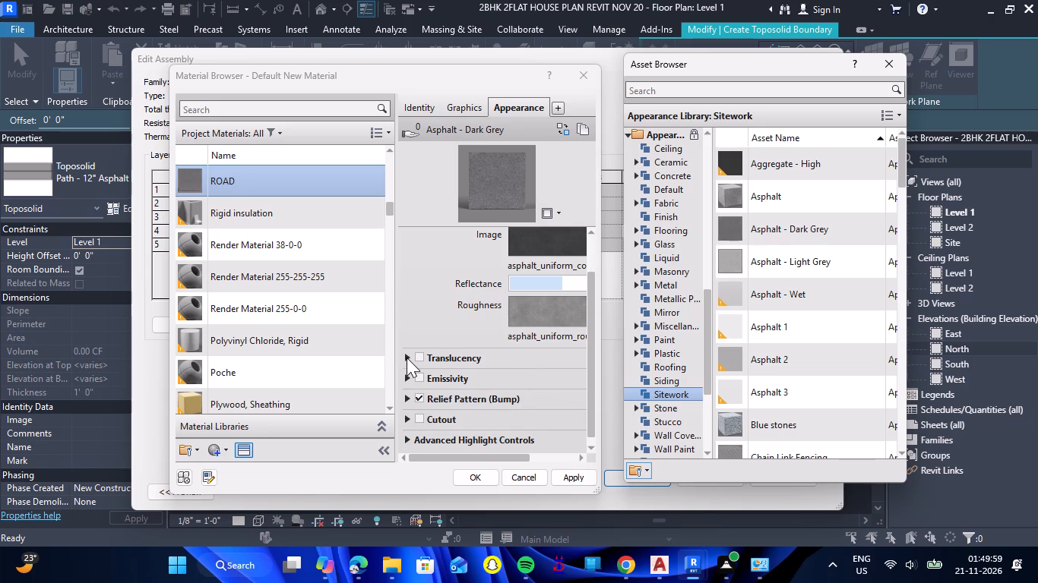
click(407, 358)
scroll(421, 351, down, 2)
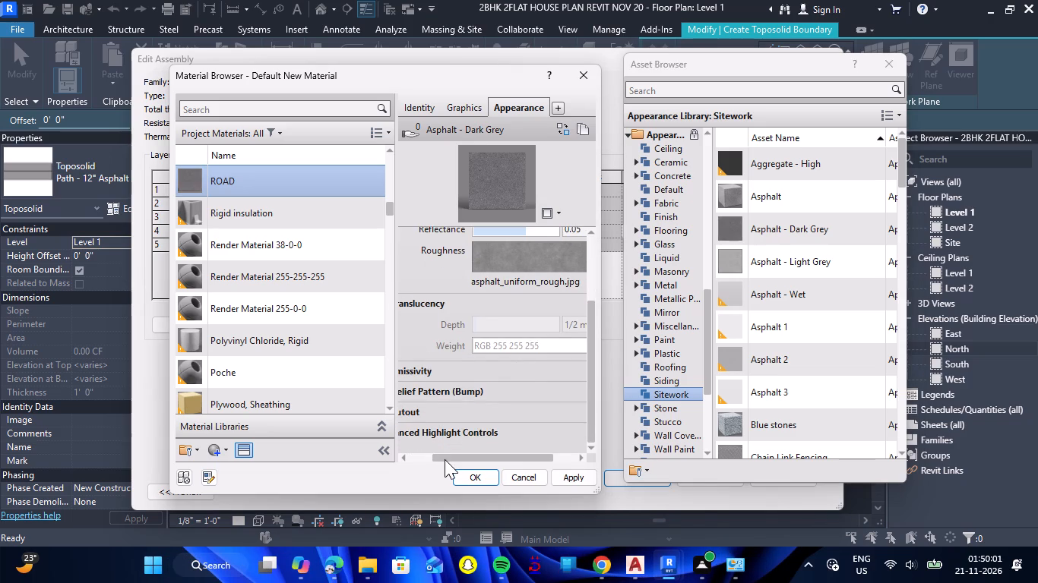
drag(445, 459, 411, 458)
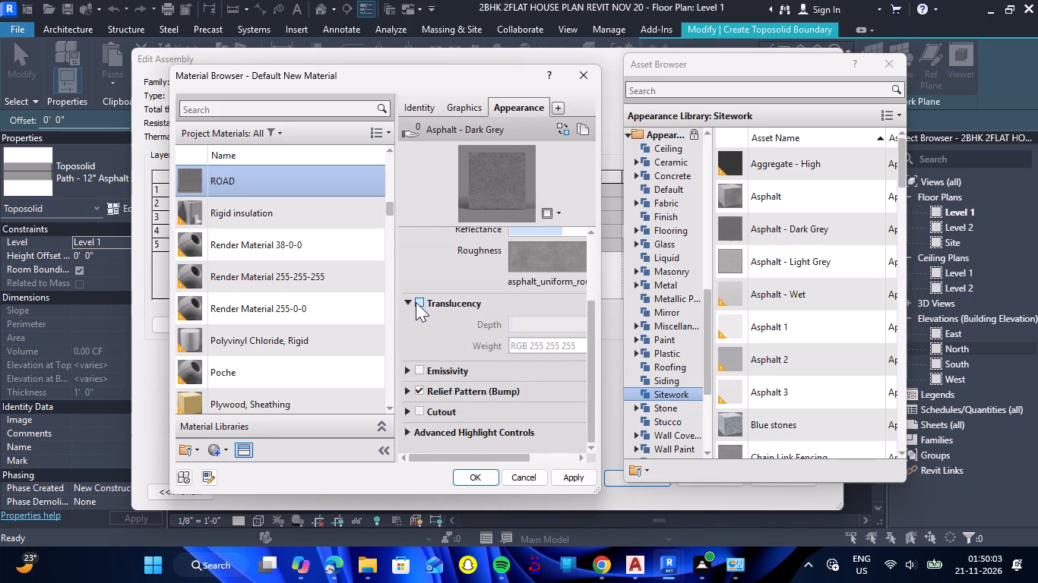
click(410, 301)
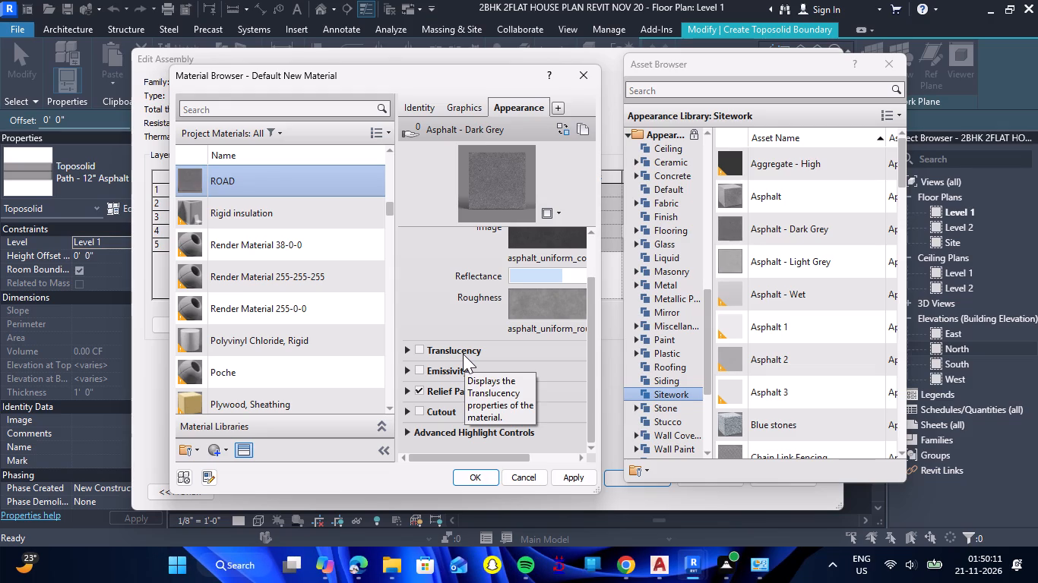
scroll(465, 345, down, 2)
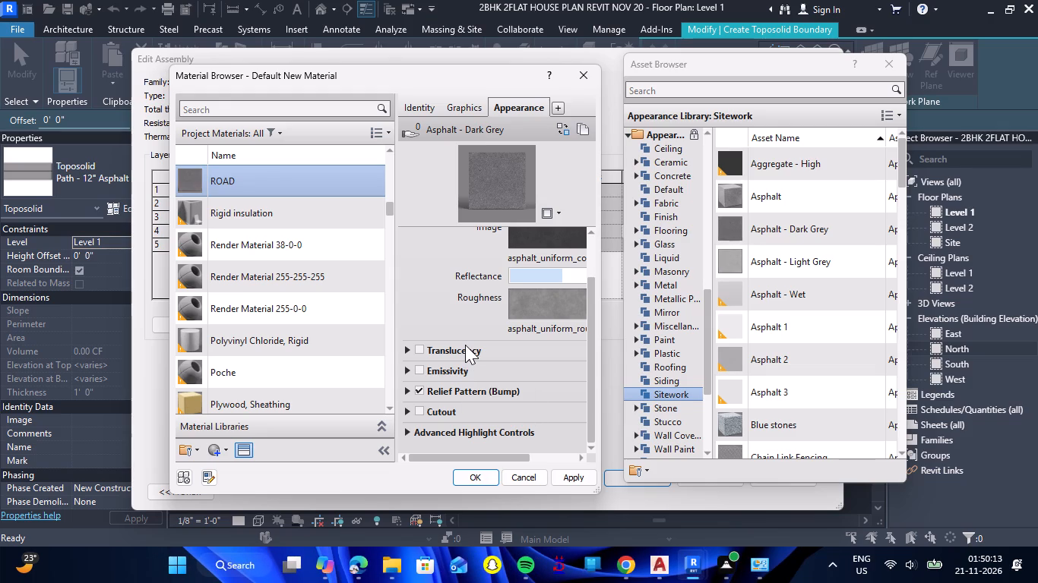
scroll(465, 345, down, 1)
scroll(465, 345, up, 3)
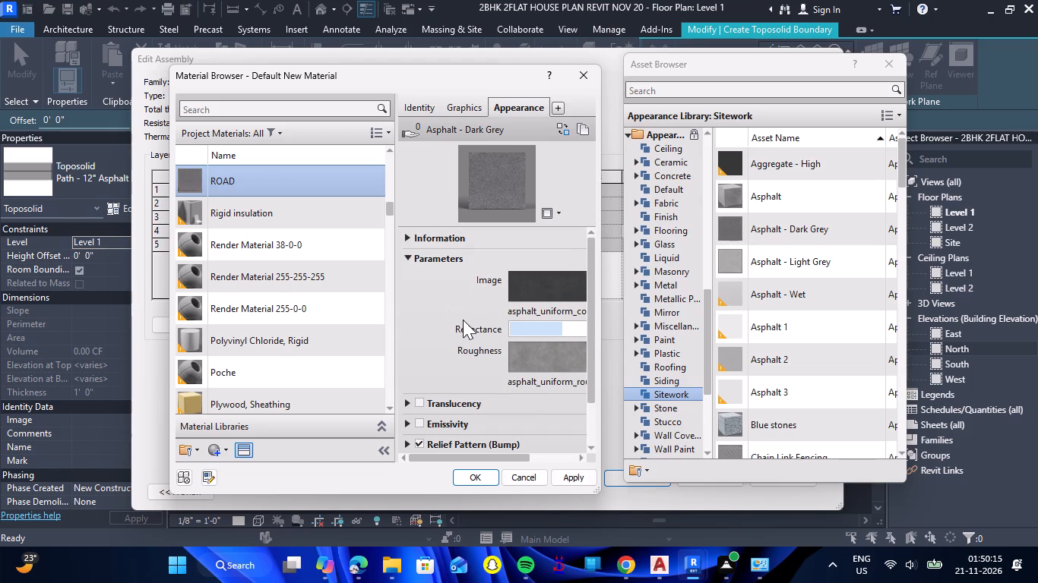
Examine the brightness, scale and repeat settings of ROAD's appearance image, and close the Texture Editor.
click(528, 292)
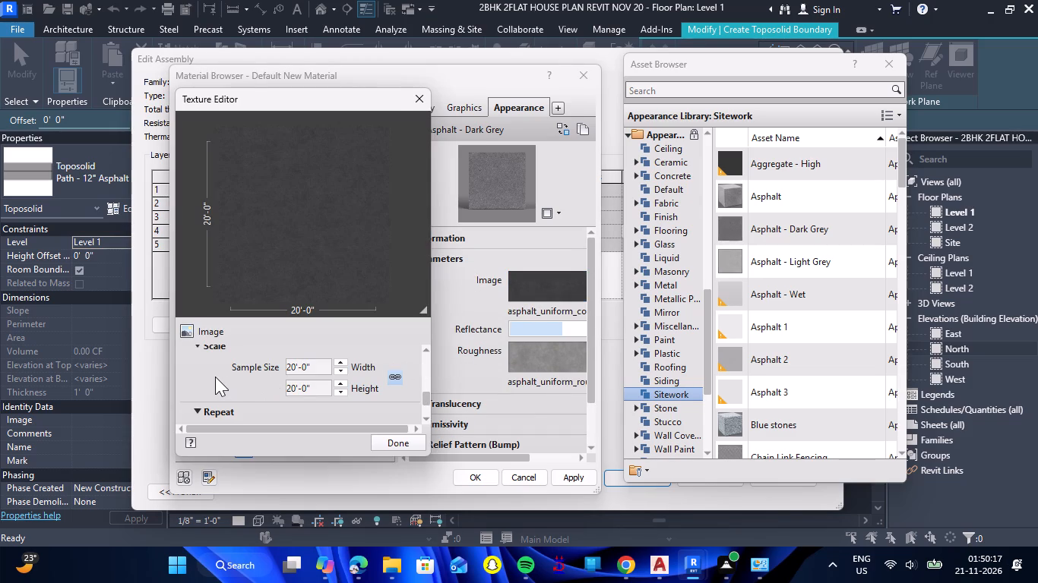
scroll(215, 377, up, 8)
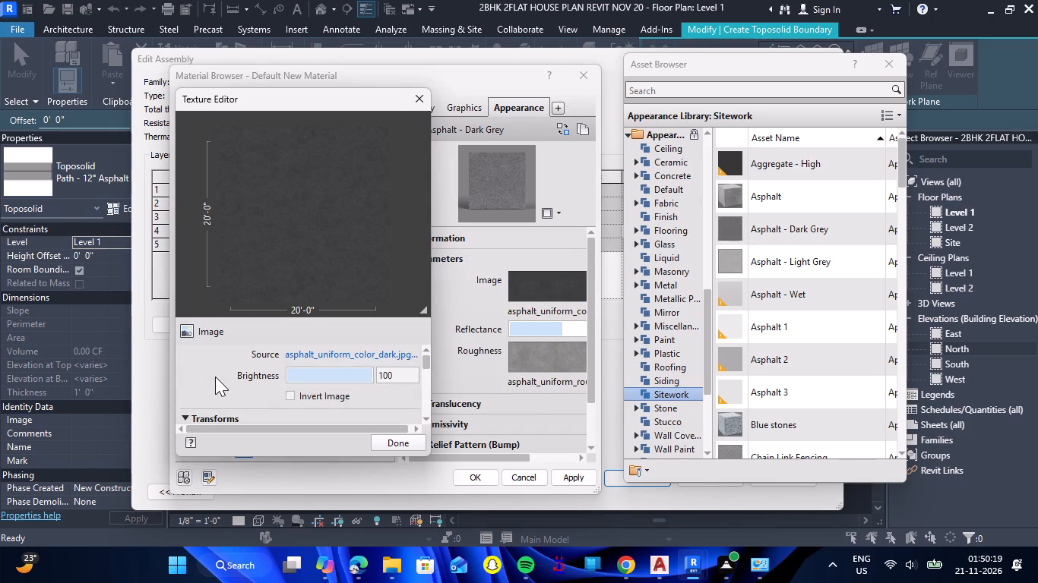
scroll(215, 377, down, 4)
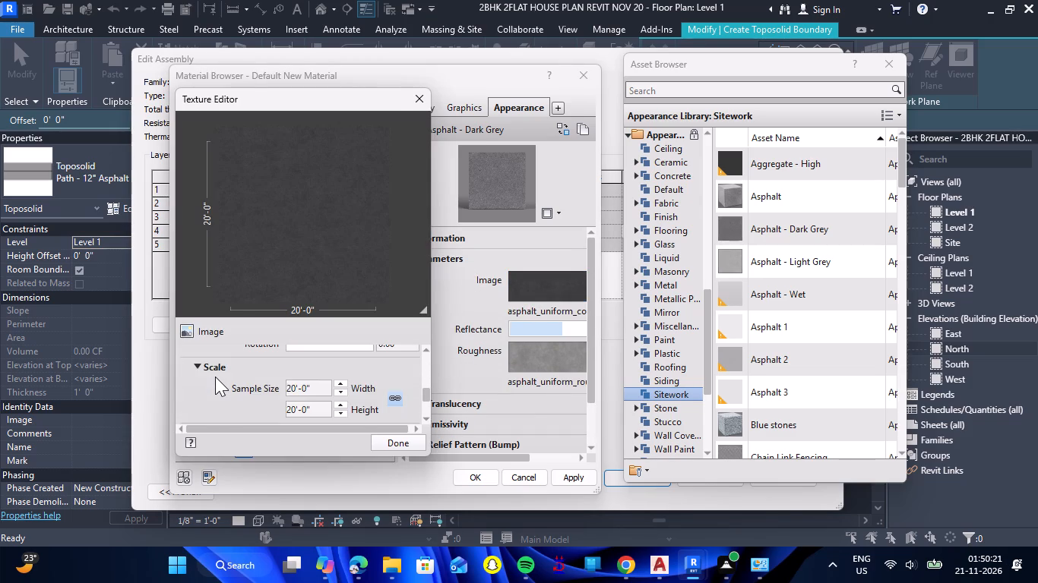
scroll(215, 377, down, 4)
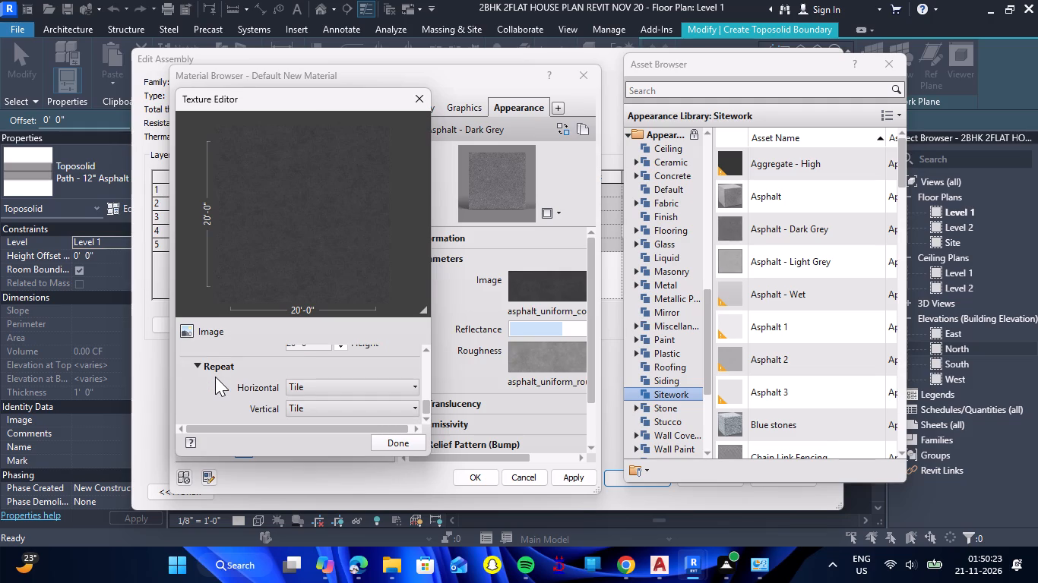
click(328, 389)
click(328, 389)
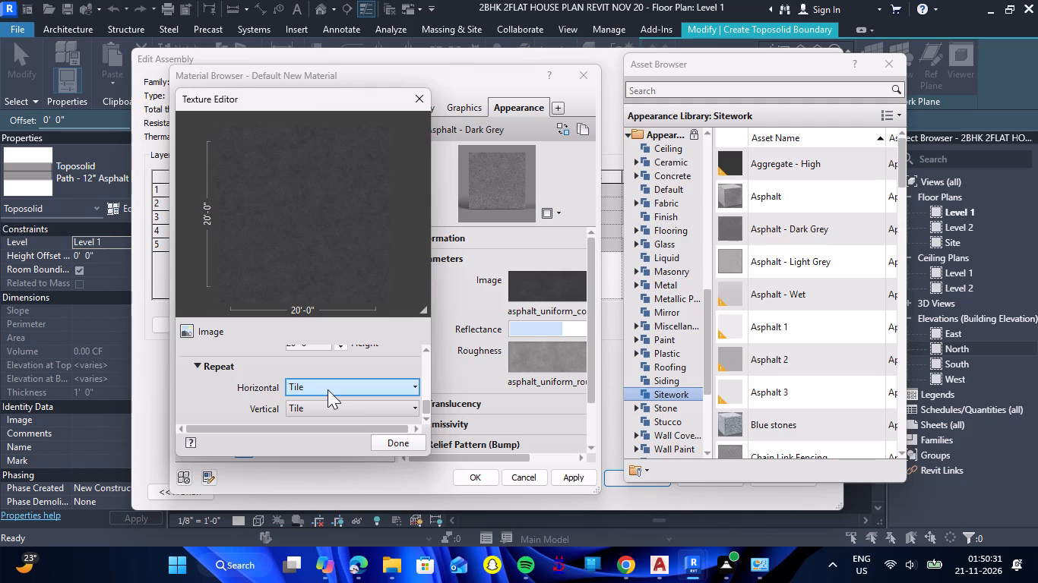
click(419, 97)
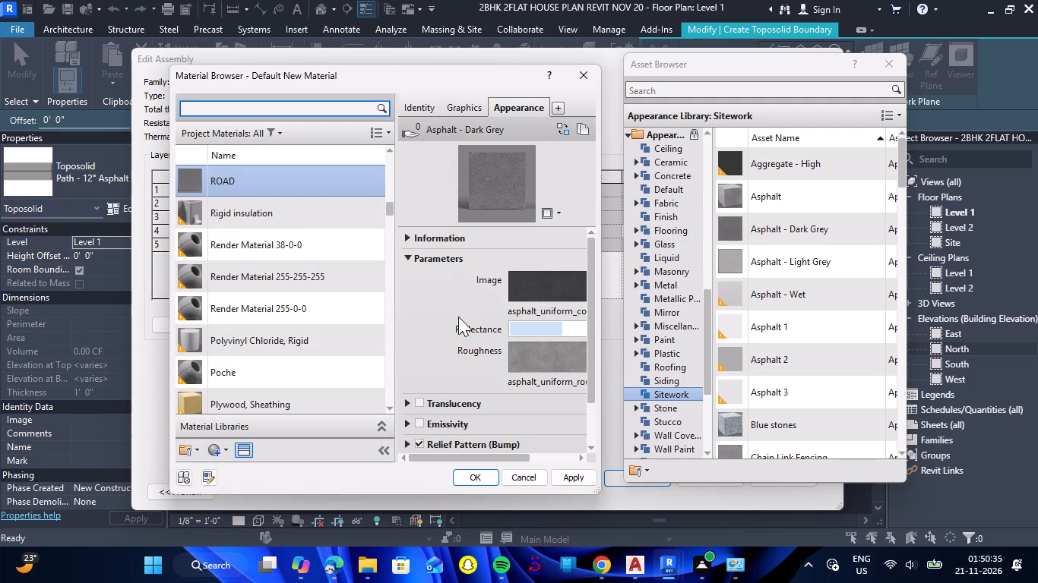
Examine the roughness image's texture settings, switching Invert Image on and back off, and close the Texture Editor.
click(545, 361)
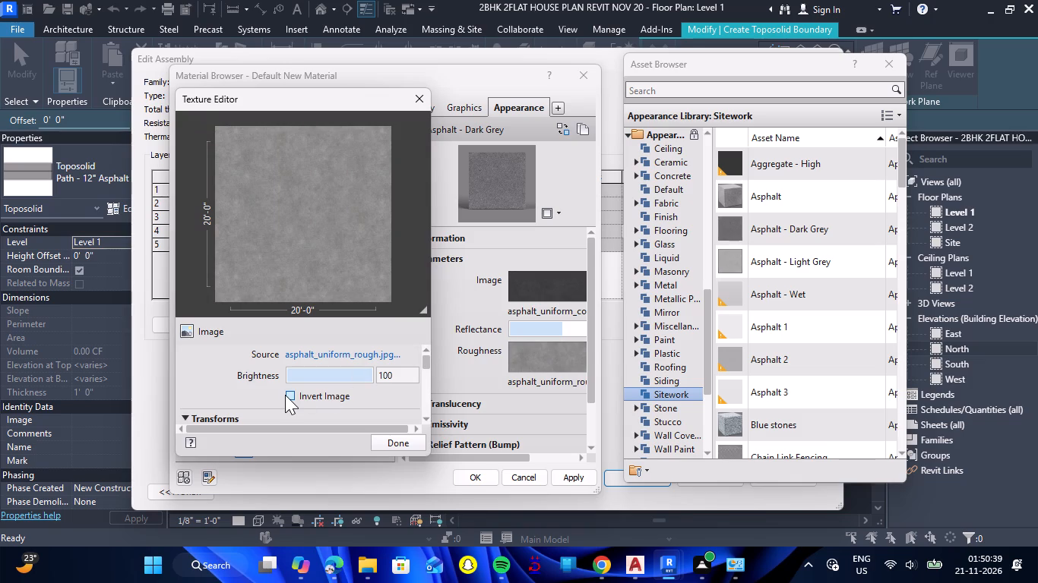
click(285, 395)
click(285, 395)
scroll(258, 373, down, 1)
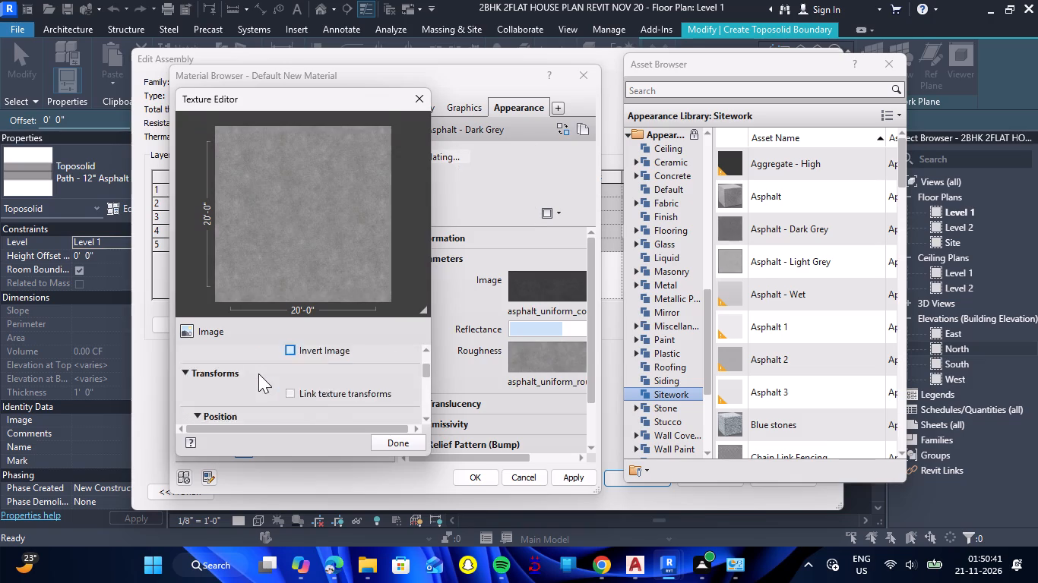
scroll(258, 373, down, 9)
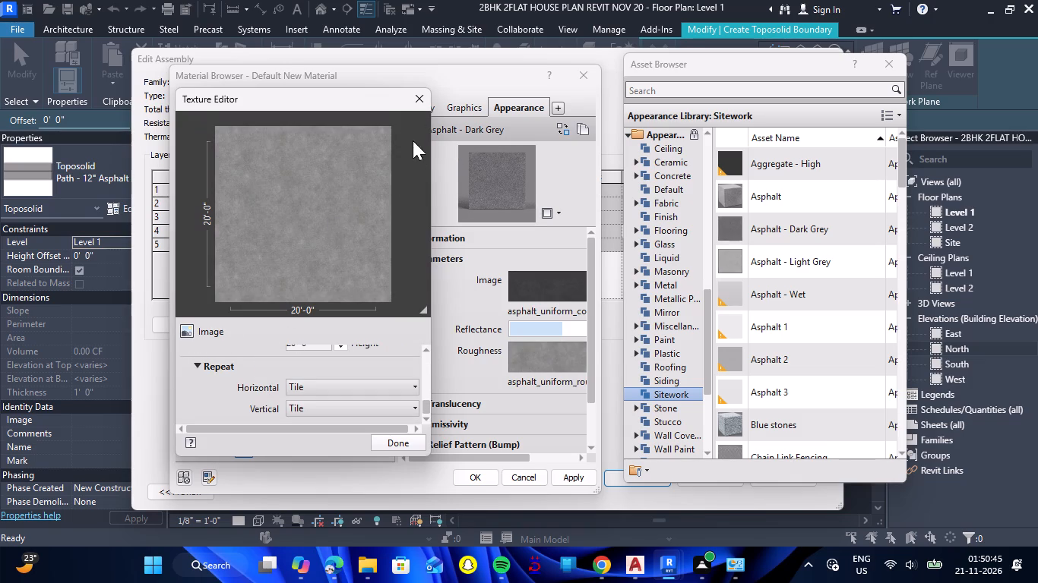
click(419, 106)
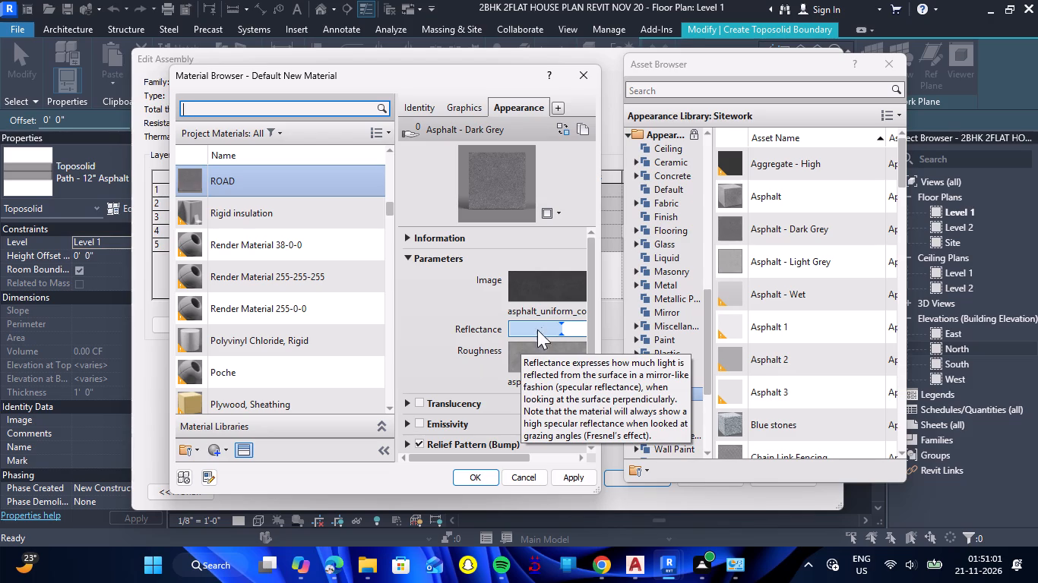
Reopen the ROAD appearance image in the Texture Editor and review its source, position, scale and repeat settings.
click(532, 284)
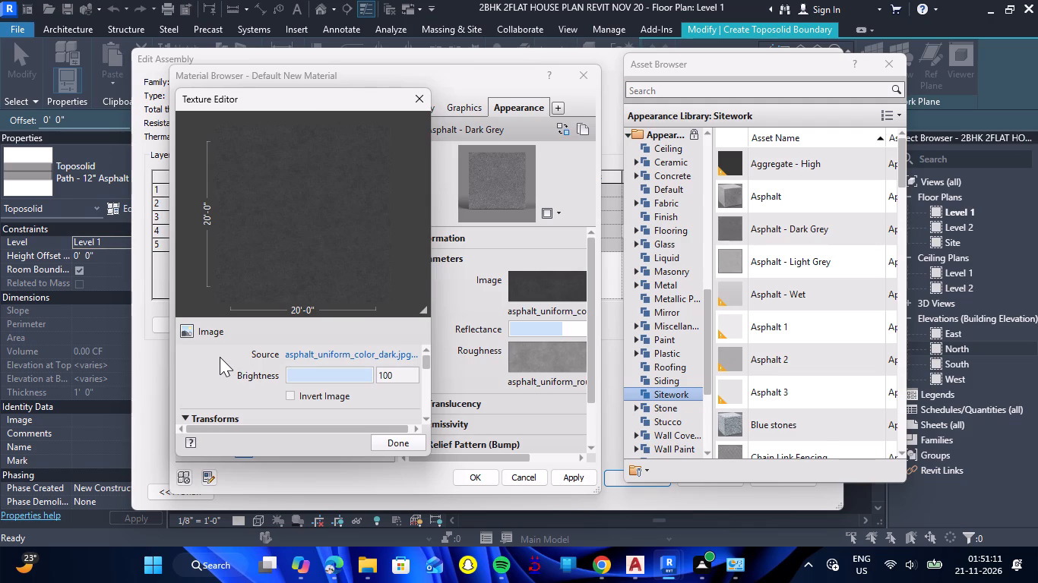
scroll(220, 357, down, 3)
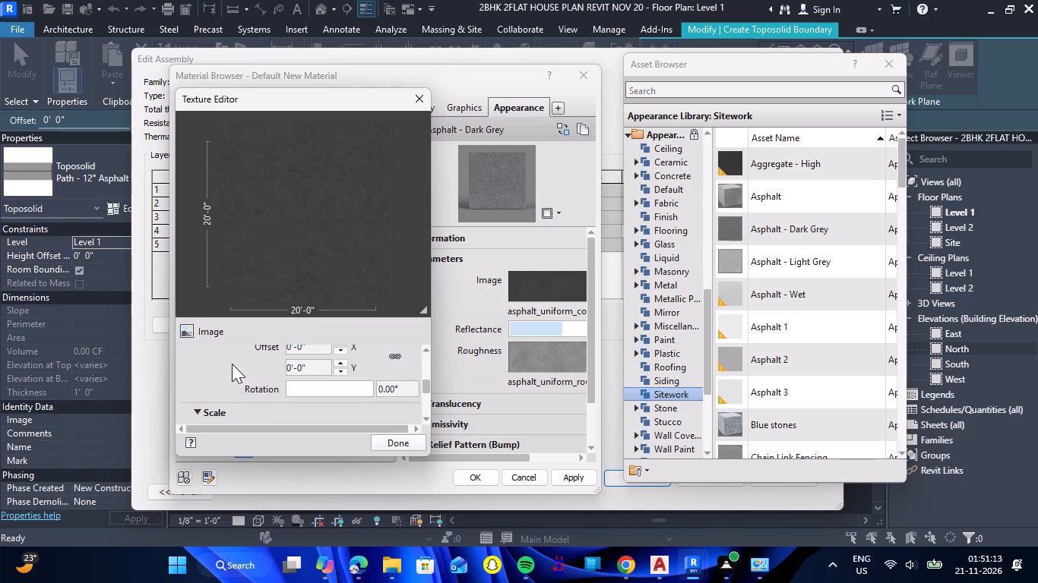
scroll(232, 364, up, 1)
scroll(232, 364, down, 2)
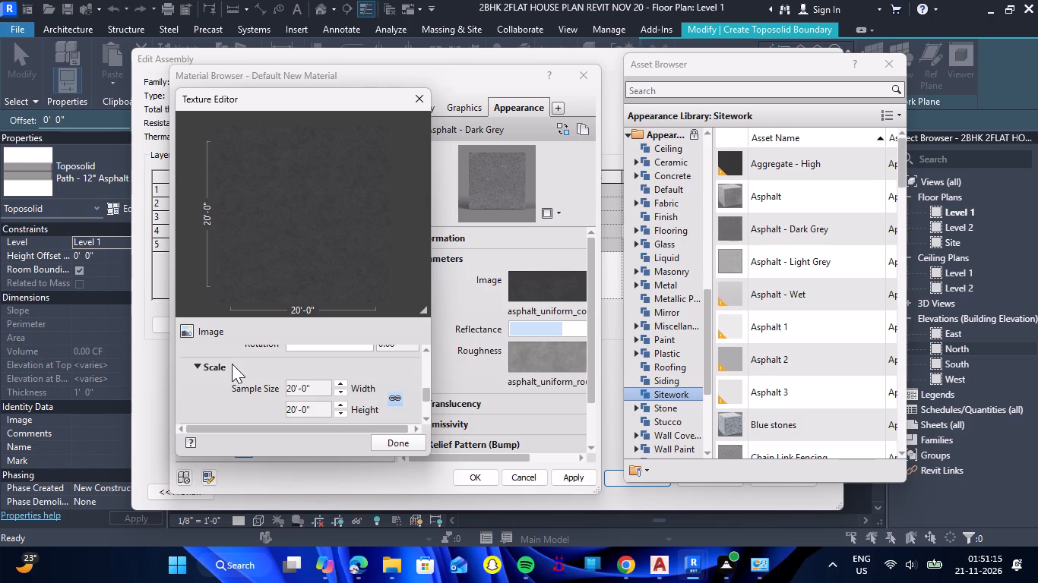
scroll(232, 364, down, 2)
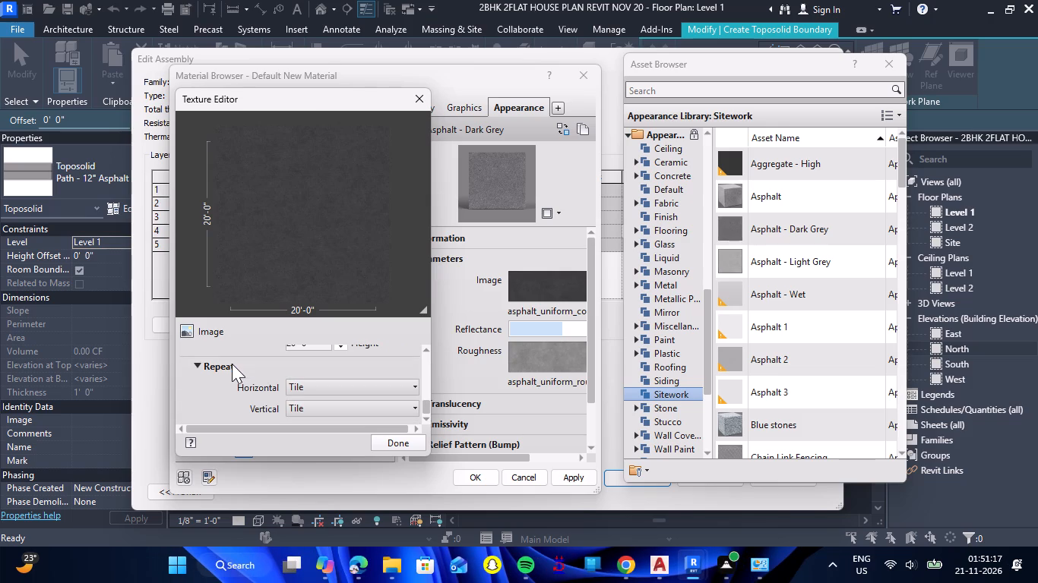
scroll(232, 364, down, 2)
scroll(232, 364, up, 6)
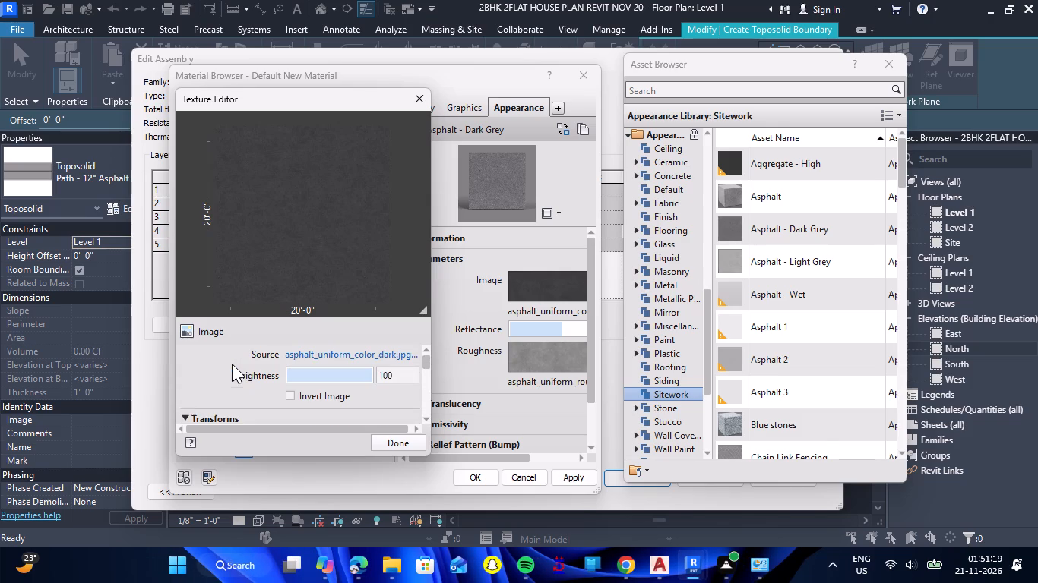
scroll(232, 364, up, 2)
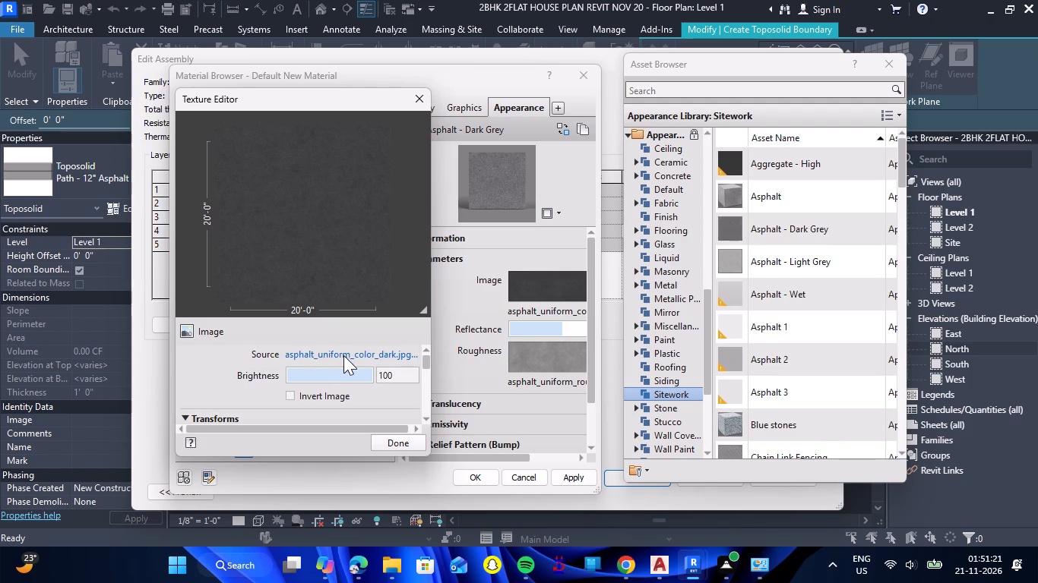
Start replacing the appearance image's source file, showing the Mats folder as thumbnails and selecting asphalt_shingles_architect_color_black.
click(345, 355)
click(385, 351)
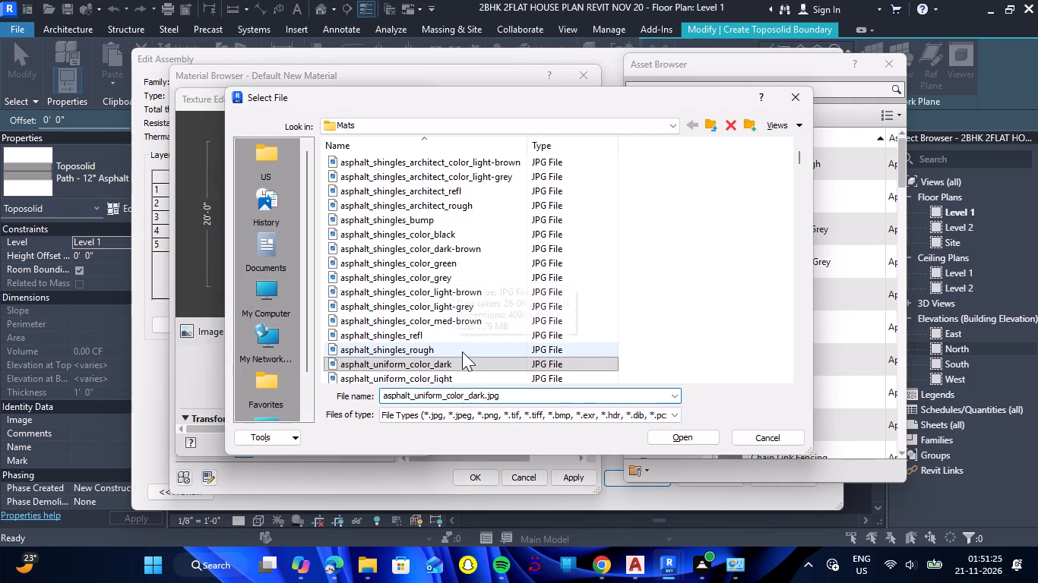
click(462, 351)
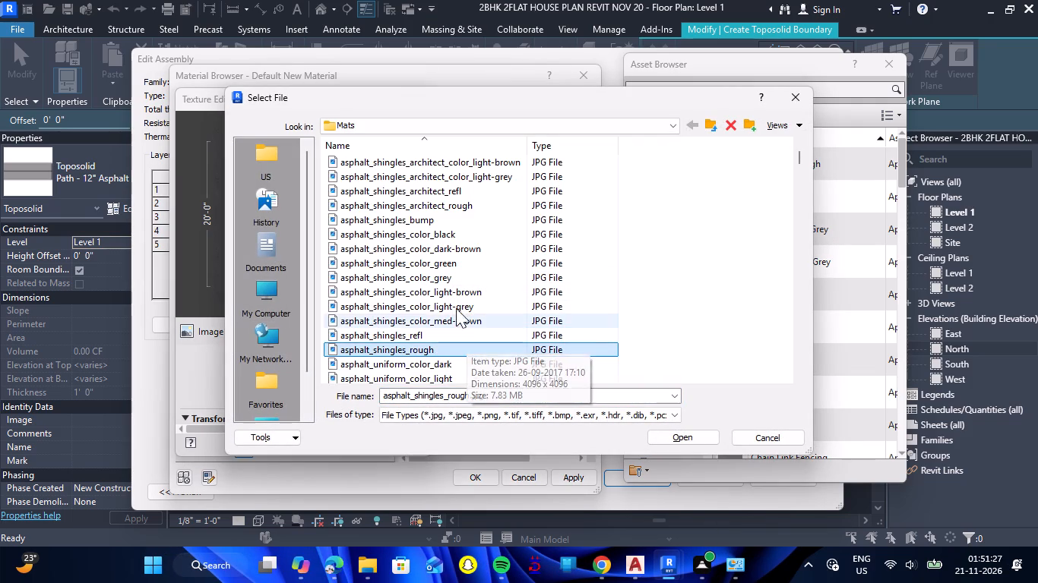
scroll(455, 269, up, 11)
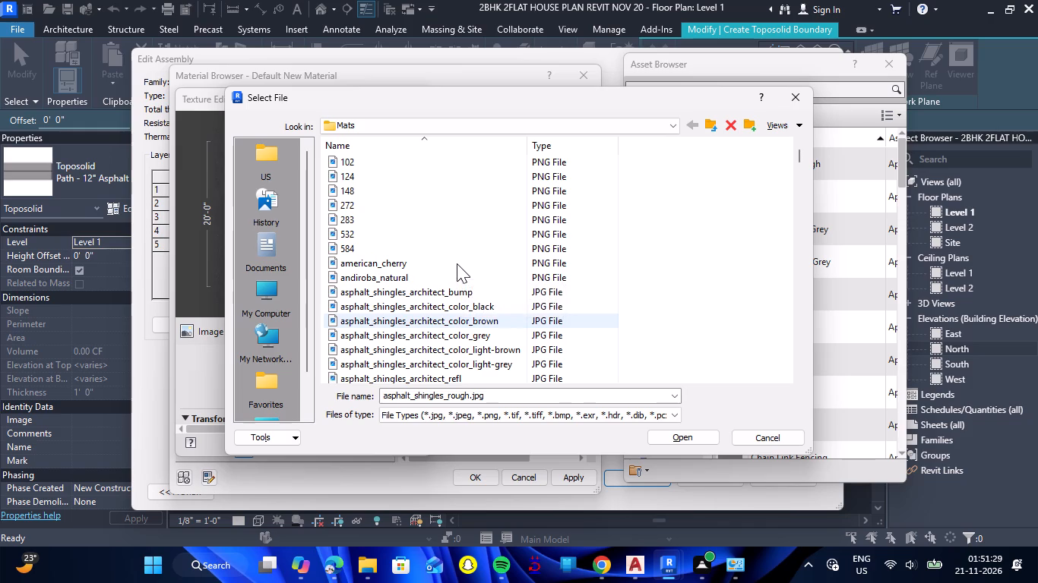
click(802, 123)
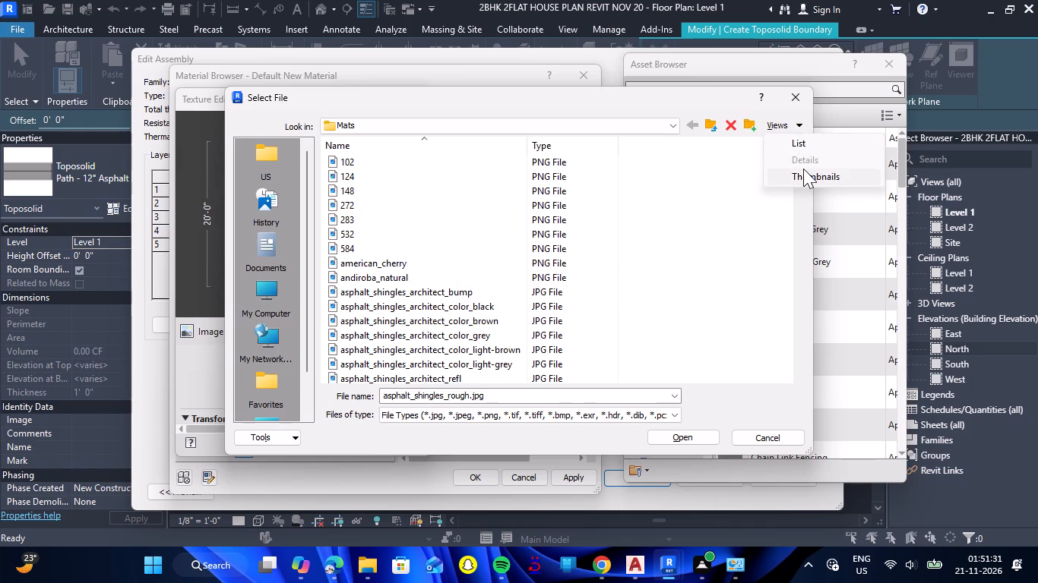
click(803, 175)
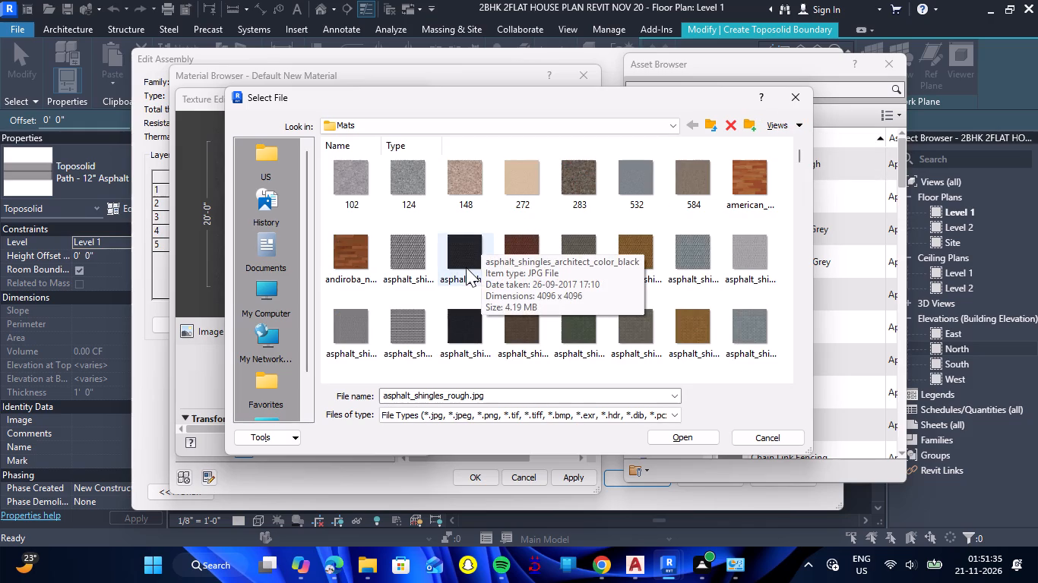
click(466, 267)
click(466, 320)
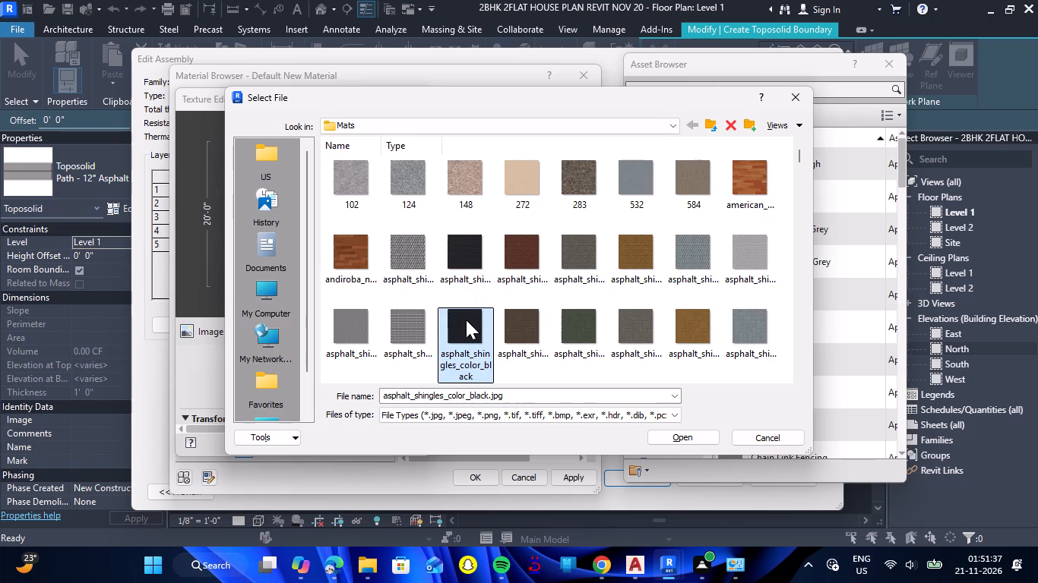
click(467, 265)
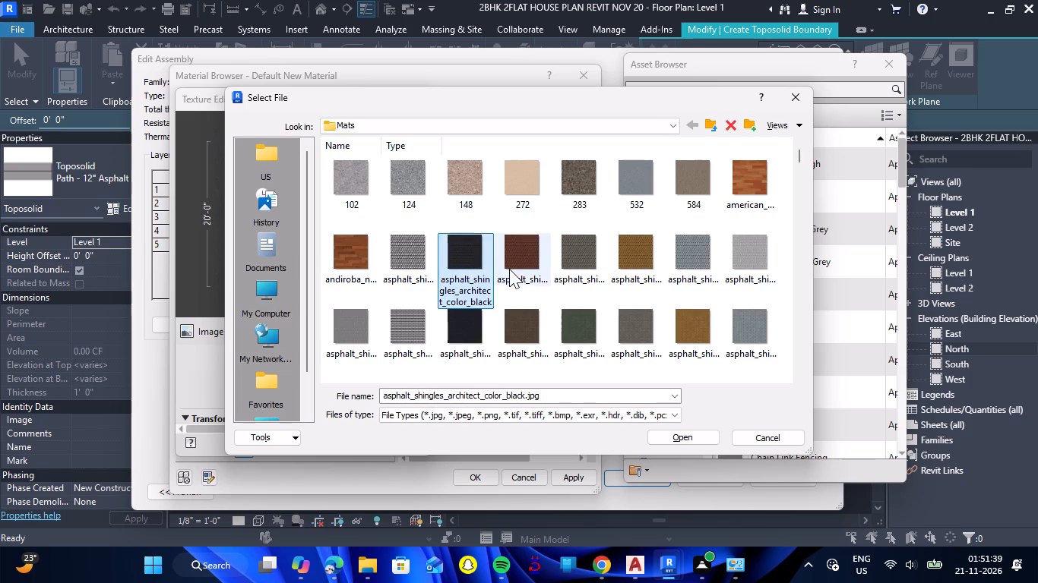
Look through the Mats folder's image thumbnails for a road texture, and close the file selection without replacing the source.
scroll(509, 269, down, 3)
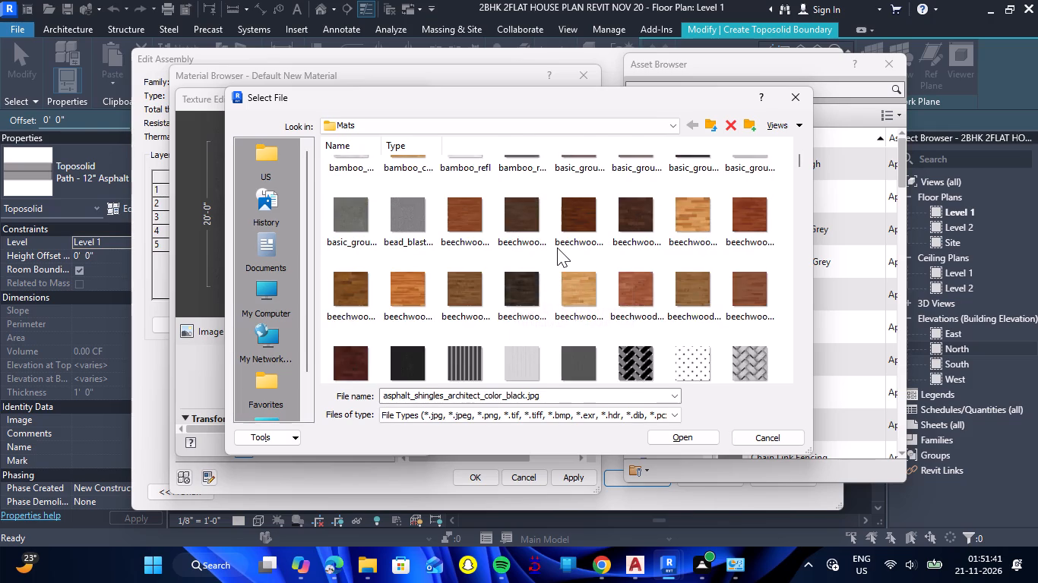
scroll(557, 247, down, 4)
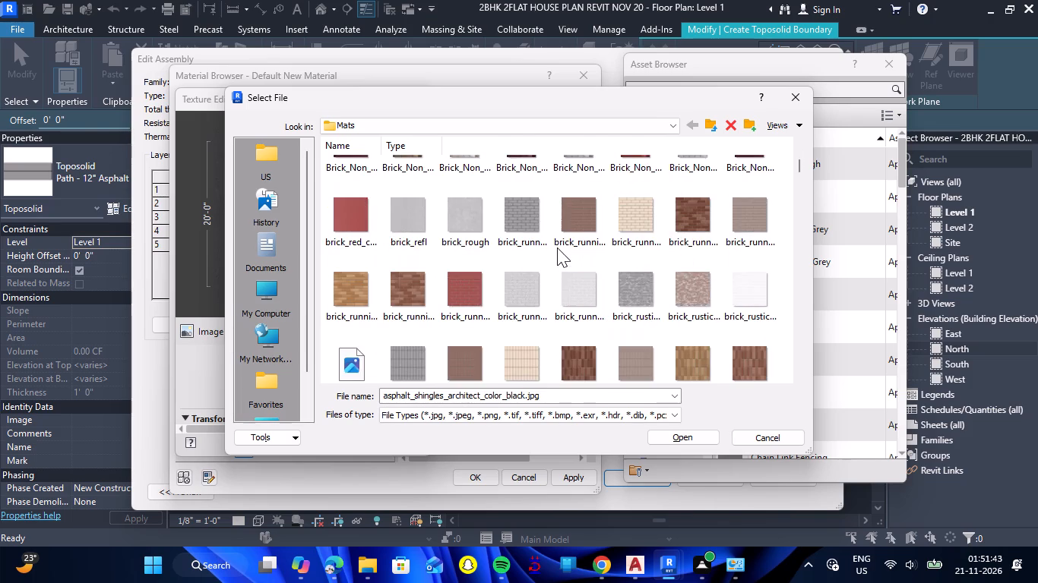
scroll(559, 247, down, 3)
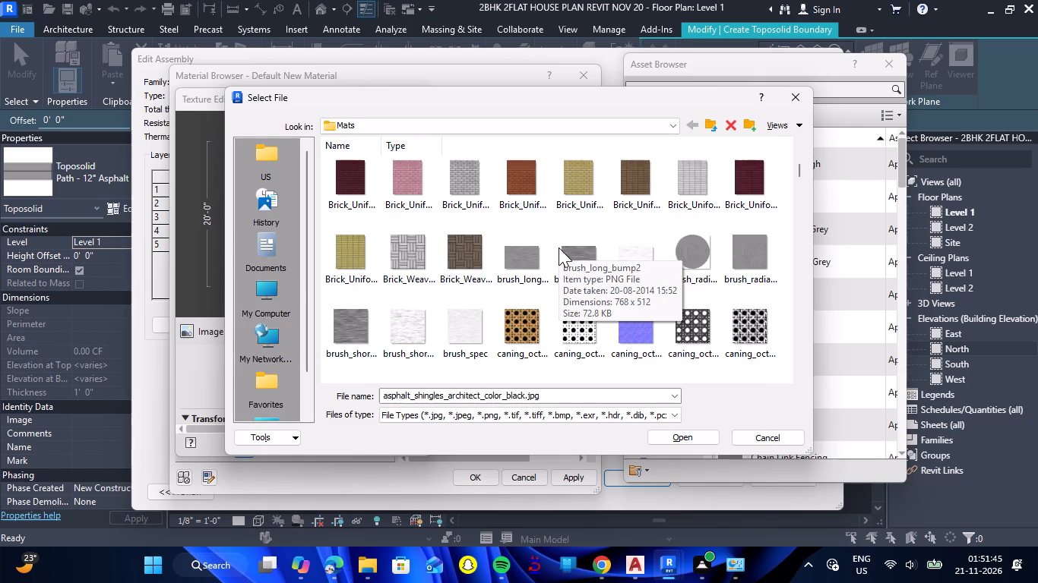
scroll(559, 247, down, 5)
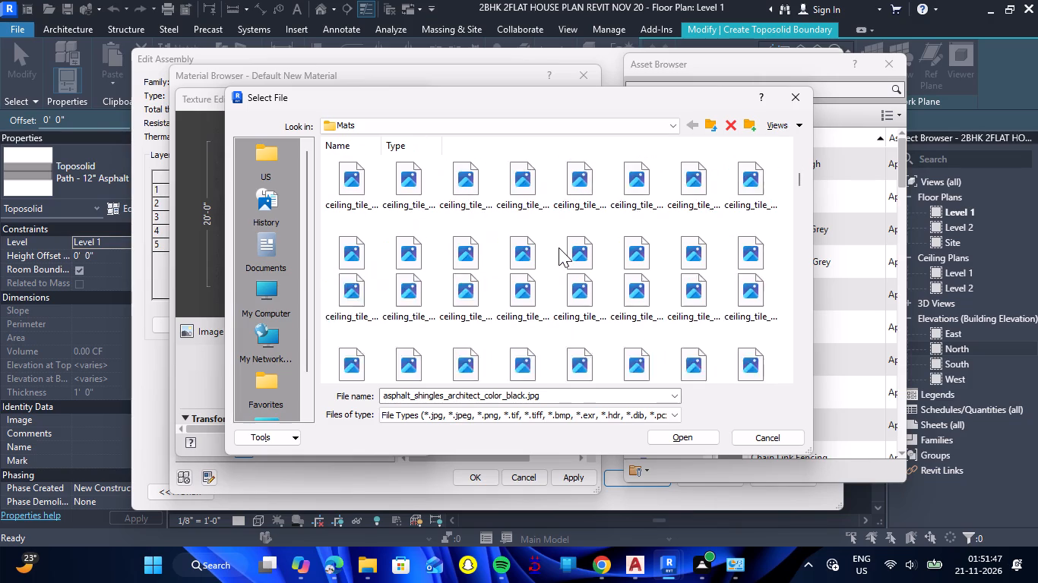
scroll(559, 247, down, 5)
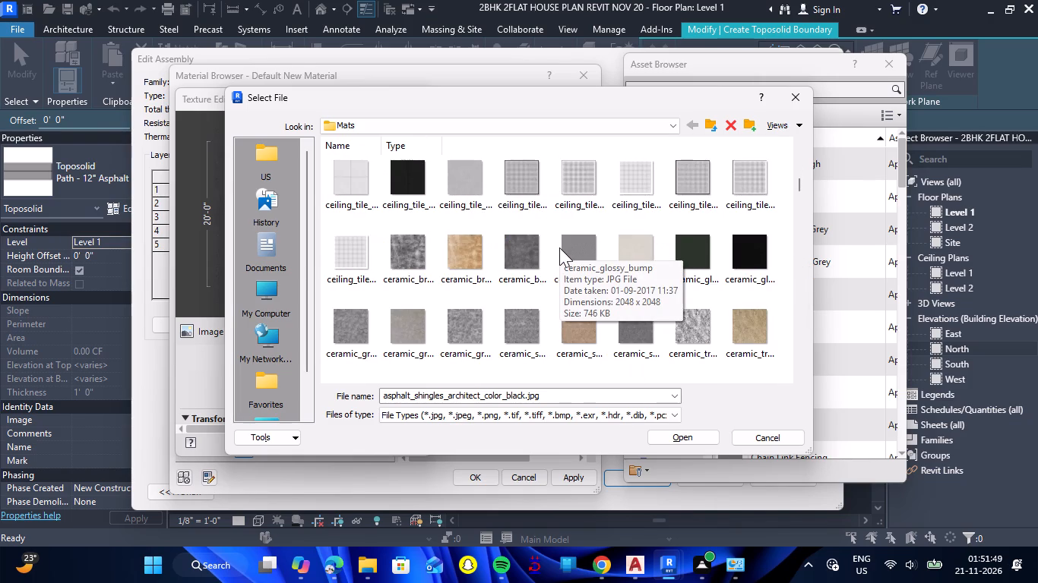
scroll(559, 247, down, 1)
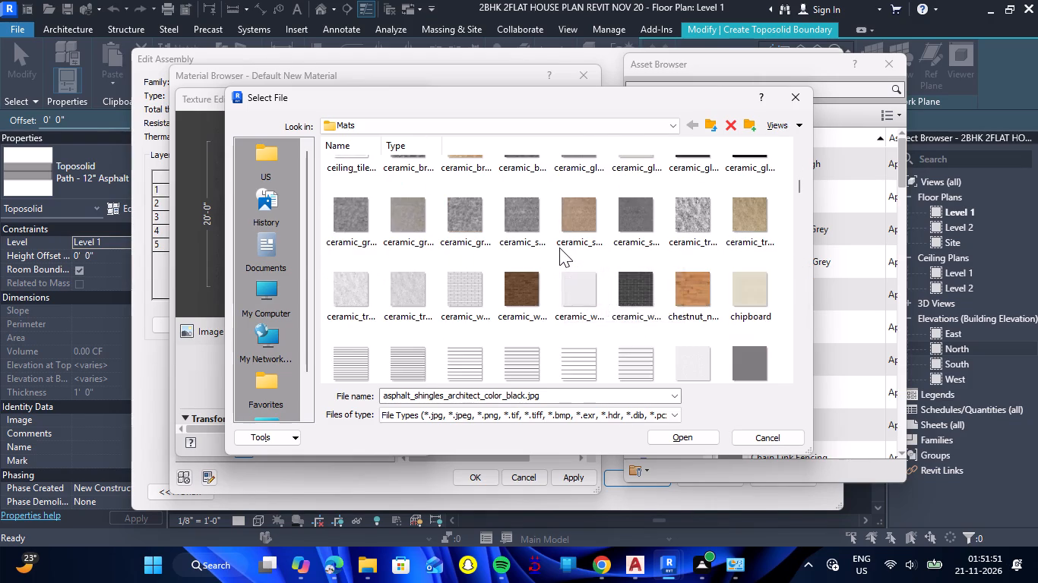
scroll(559, 247, down, 3)
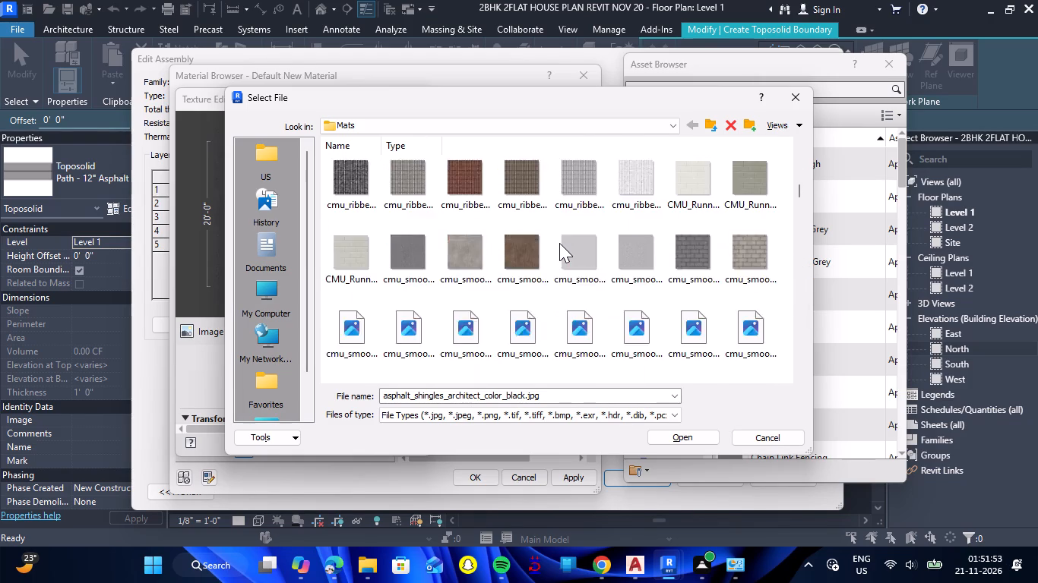
scroll(559, 243, down, 2)
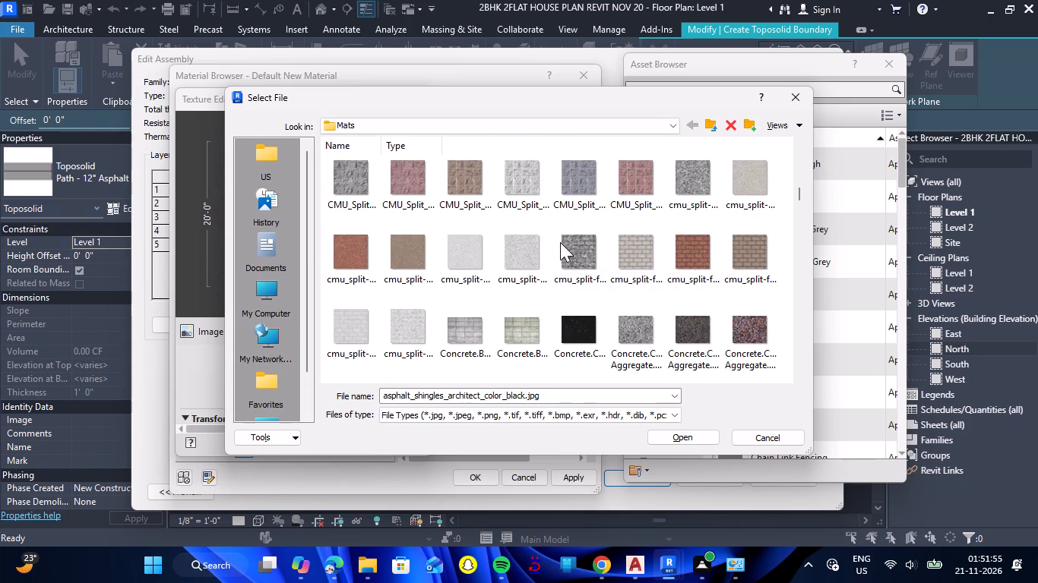
scroll(560, 242, down, 2)
scroll(560, 242, up, 3)
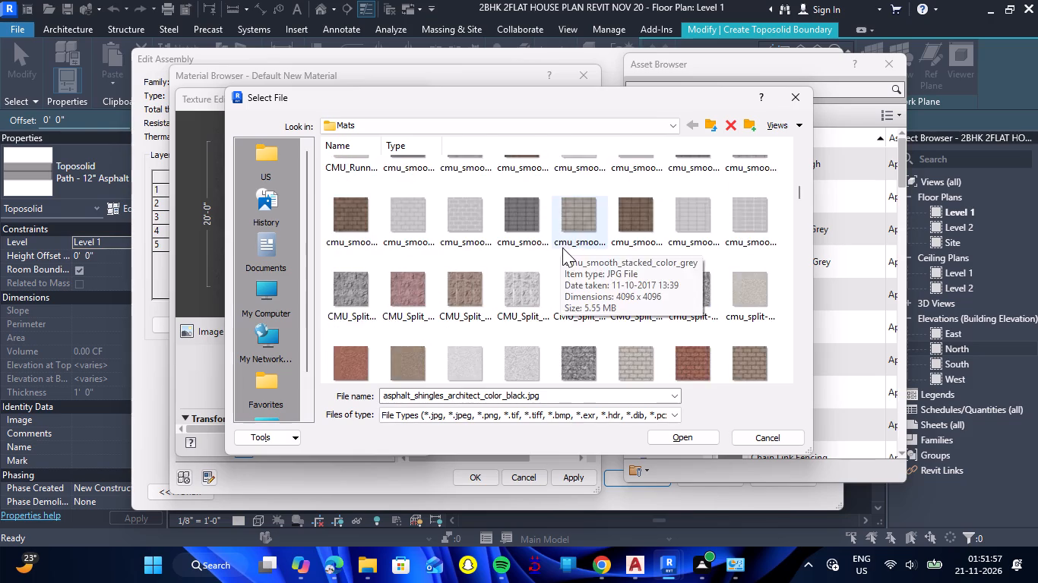
scroll(562, 247, up, 20)
scroll(562, 247, up, 2)
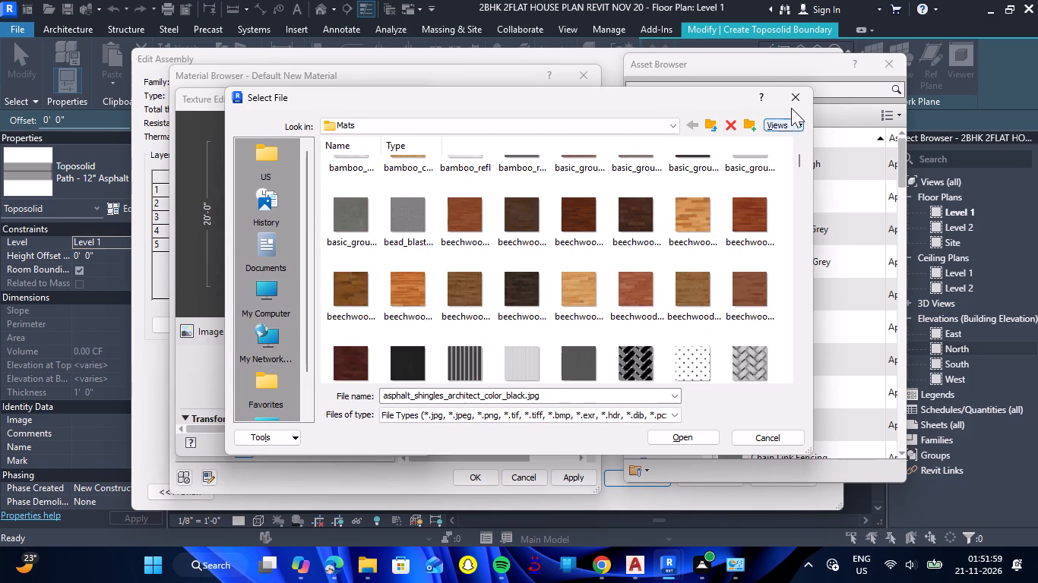
click(802, 97)
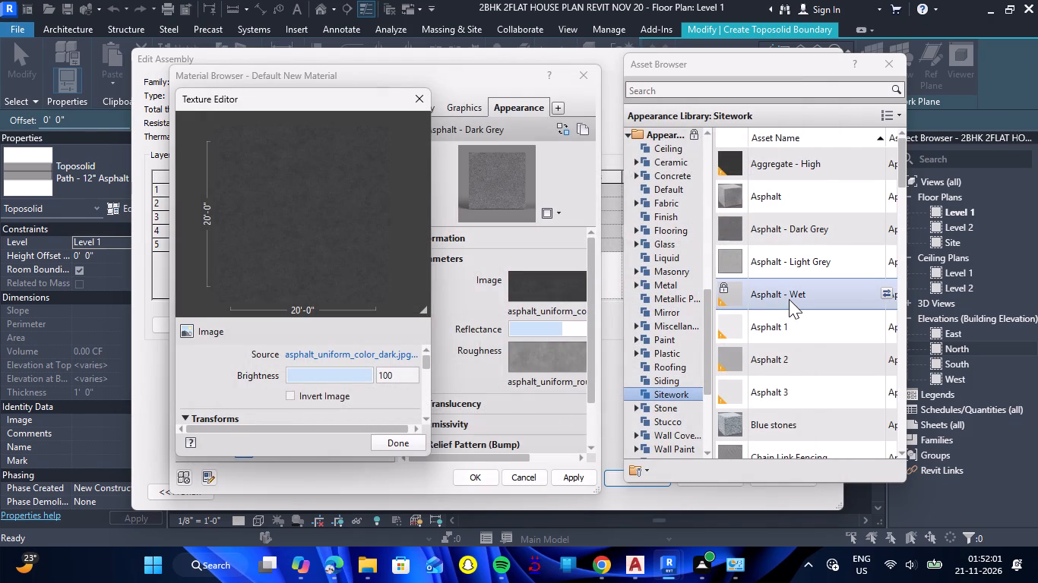
Replace ROAD's appearance asset with Aggregate - High from the Sitework appearance library.
scroll(789, 299, up, 5)
click(801, 175)
double_click(801, 175)
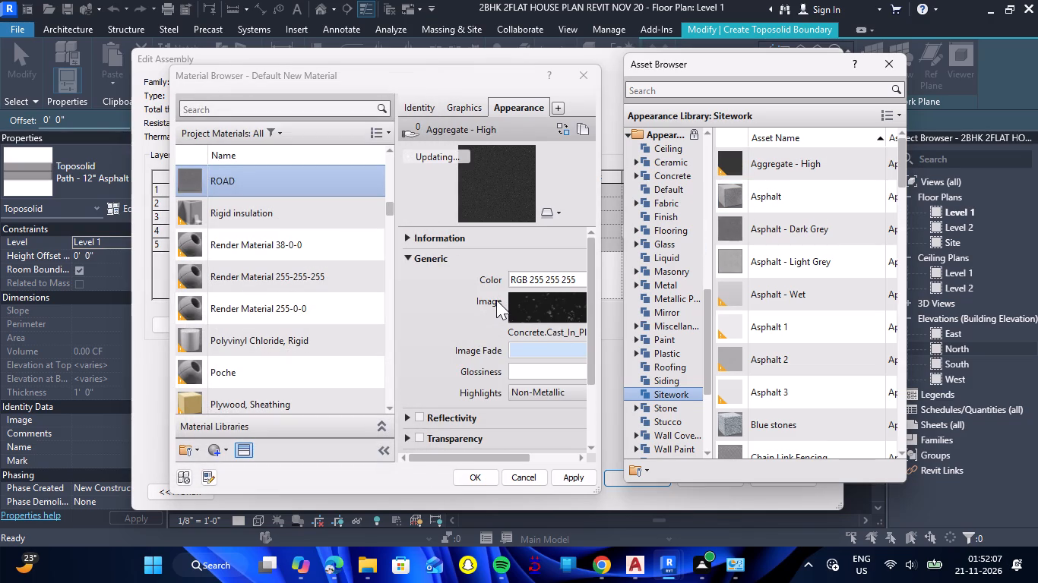
Open the Aggregate - High image in the Texture Editor and examine its Invert Image, position and scale settings.
click(534, 312)
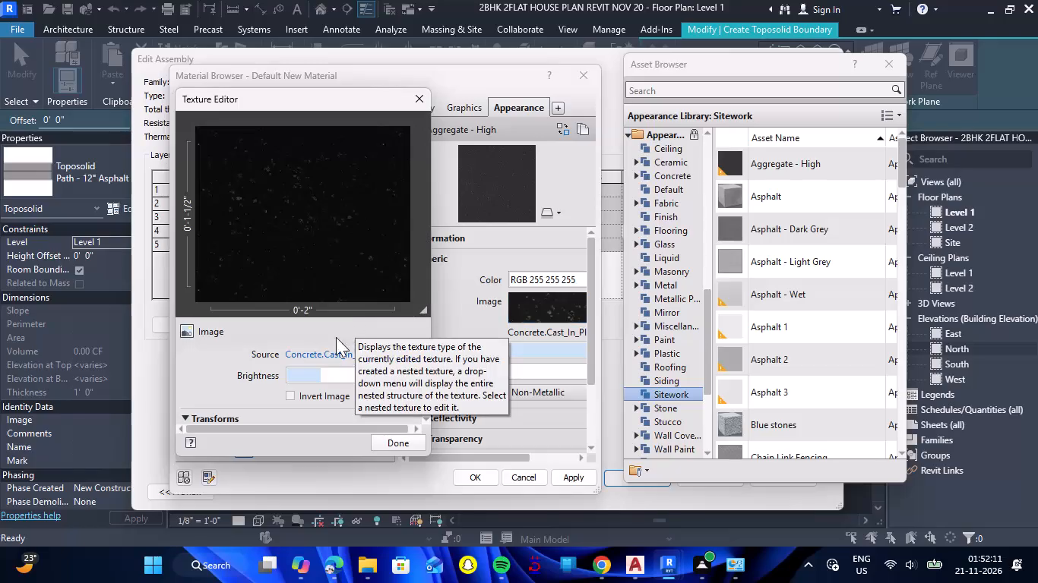
click(290, 389)
click(290, 395)
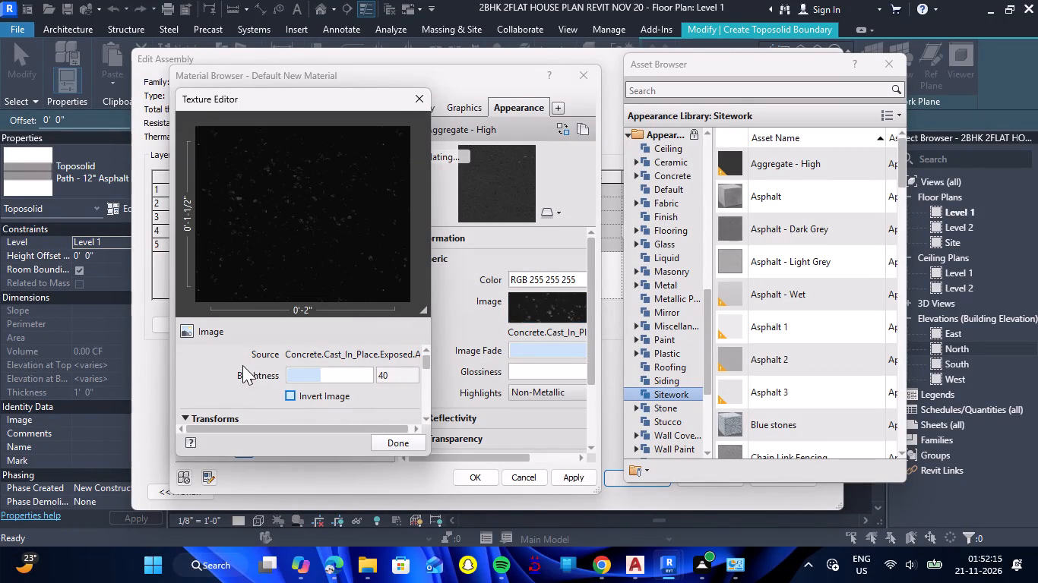
scroll(239, 363, down, 4)
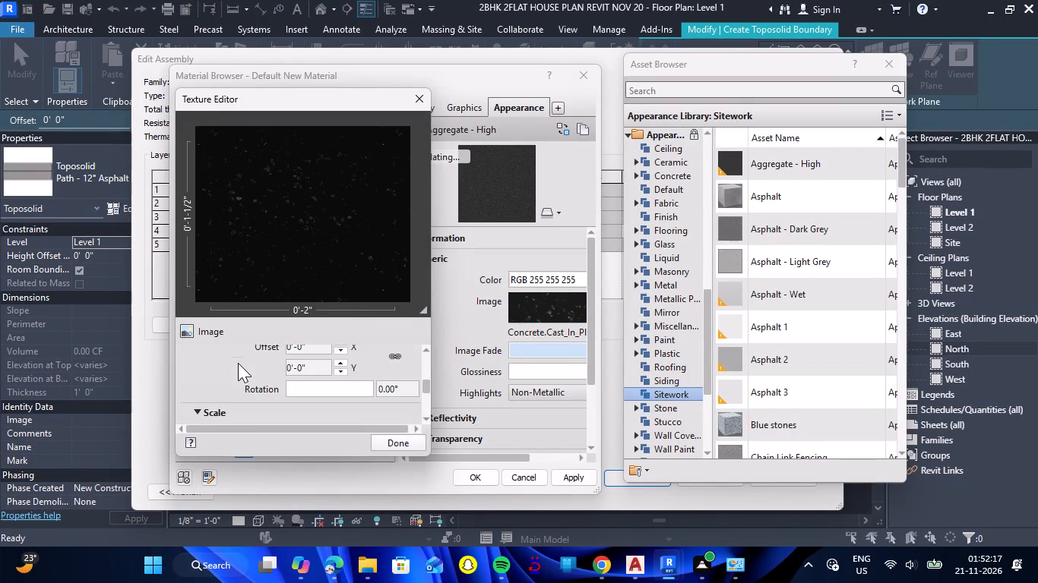
scroll(238, 363, down, 3)
scroll(238, 363, up, 3)
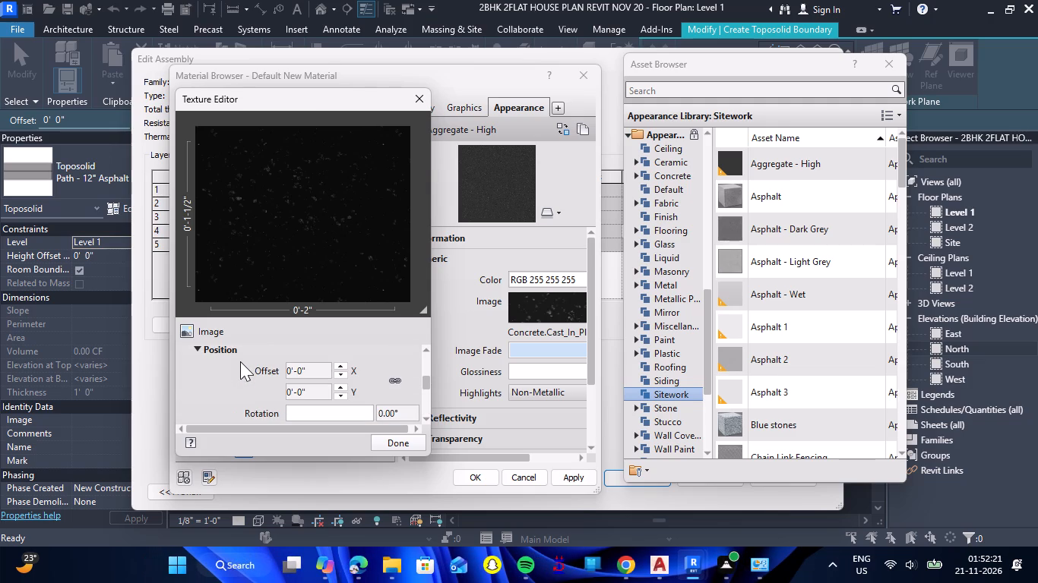
Enable Link texture transforms for the Aggregate - High image, collapse the Transforms section, and close the Texture Editor.
scroll(240, 361, up, 2)
scroll(240, 361, down, 1)
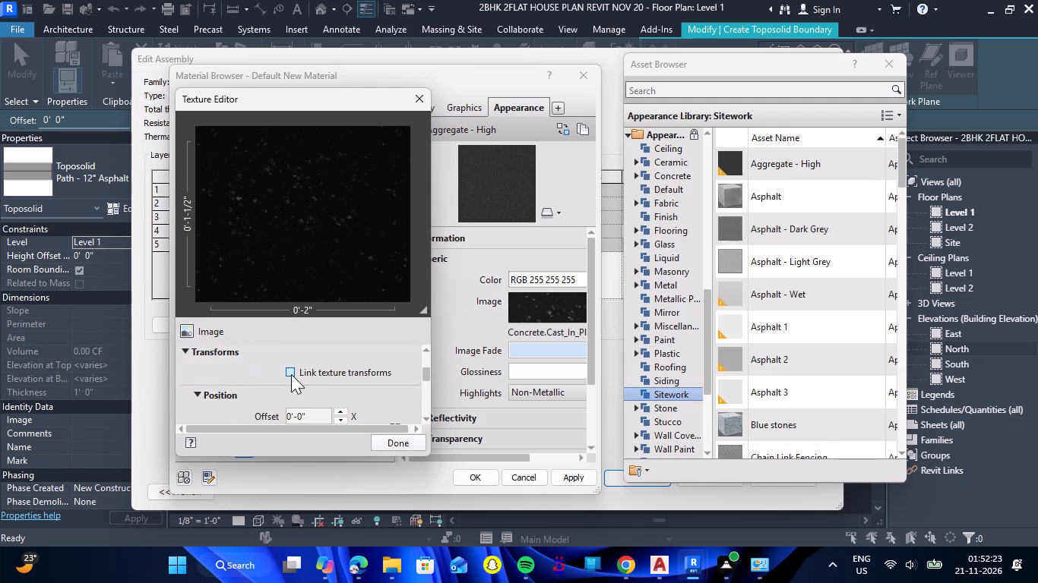
click(289, 373)
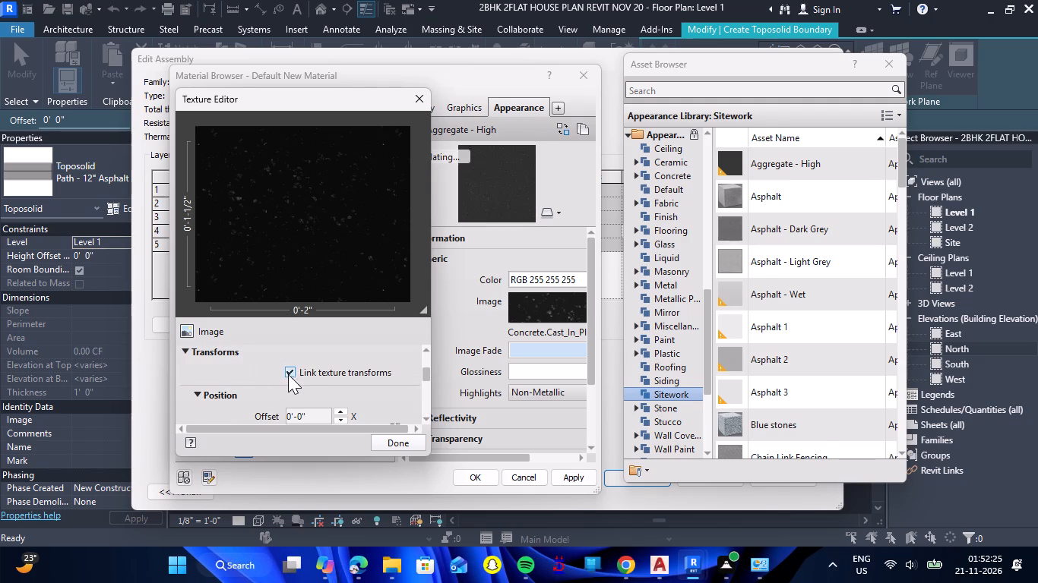
click(190, 349)
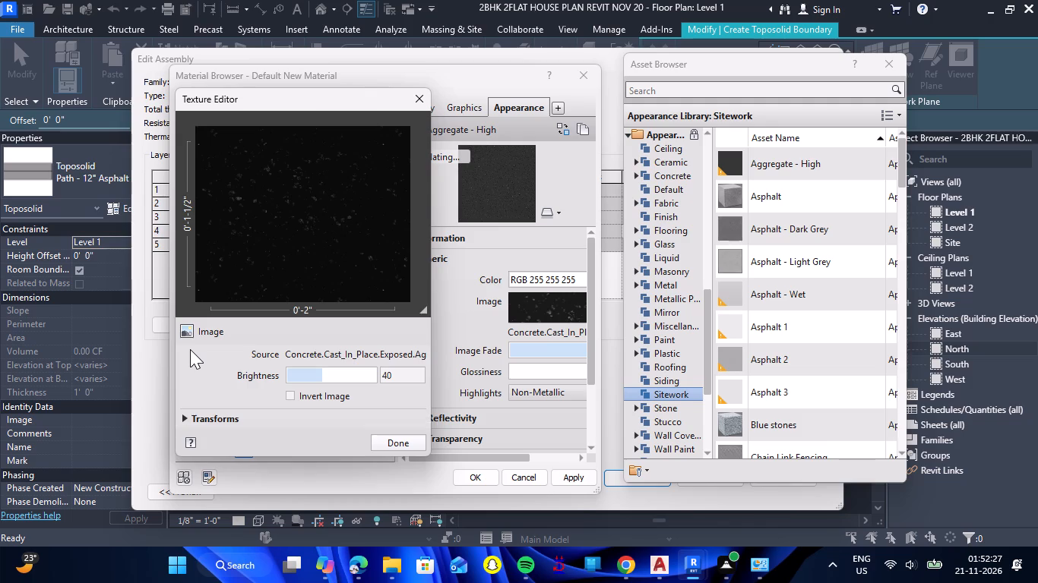
click(190, 349)
scroll(211, 357, up, 3)
scroll(245, 366, down, 9)
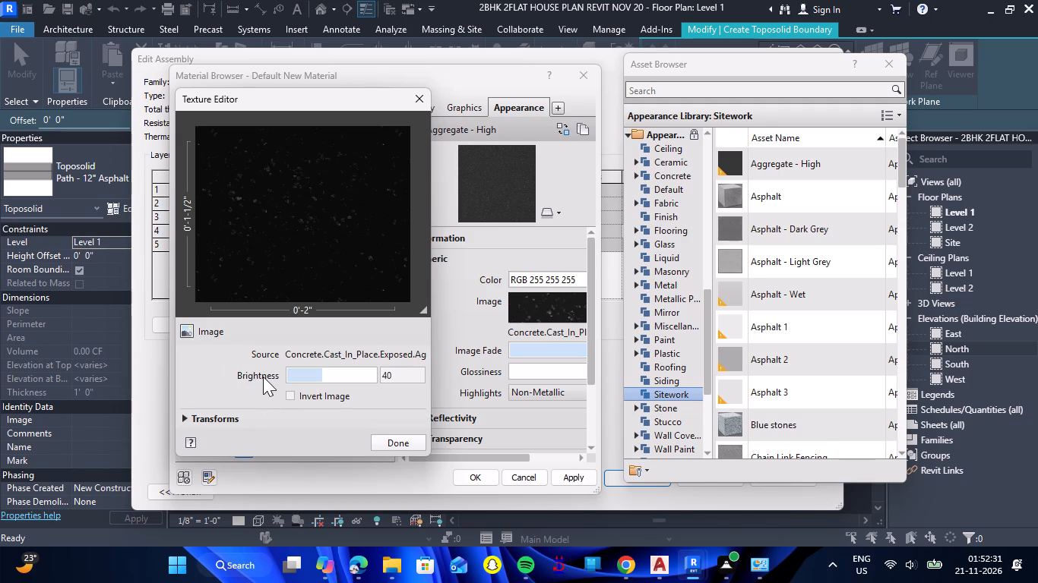
scroll(263, 377, down, 4)
scroll(263, 377, up, 6)
click(426, 105)
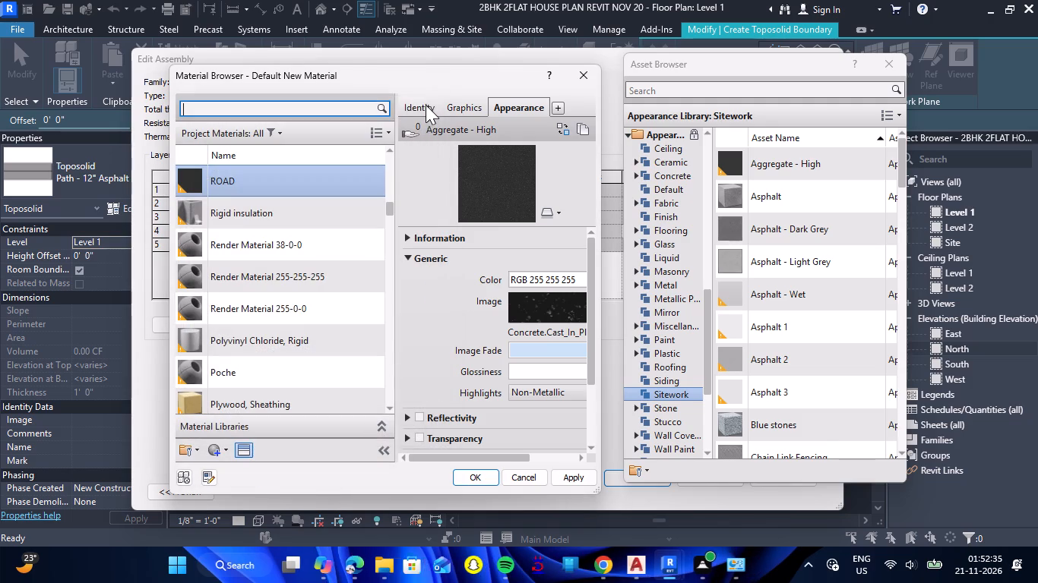
Reopen the Aggregate - High image, browse the Mats folder as thumbnails for a replacement source, and close the file selection without choosing one.
click(526, 308)
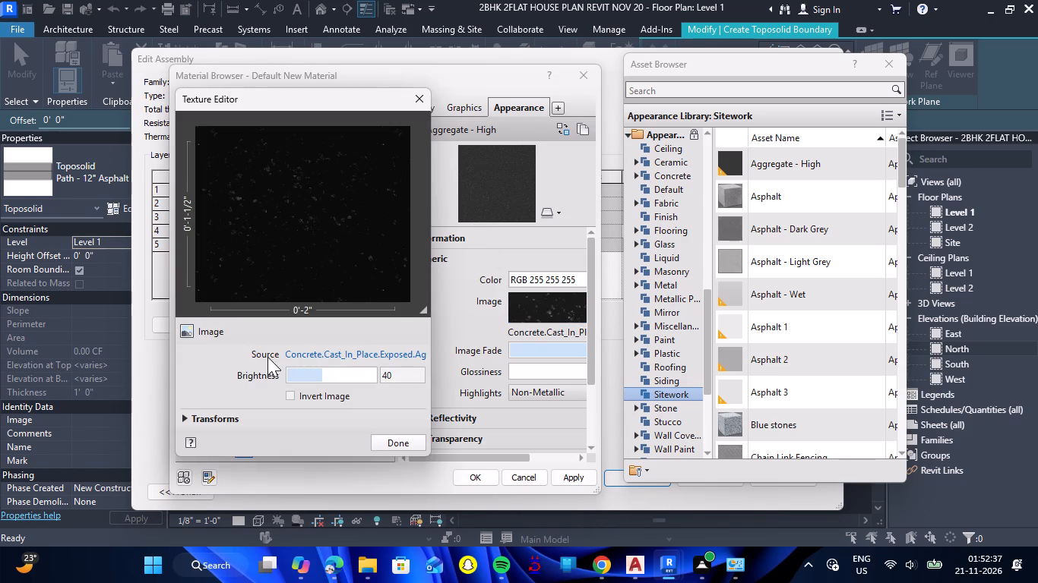
scroll(266, 358, down, 1)
click(321, 355)
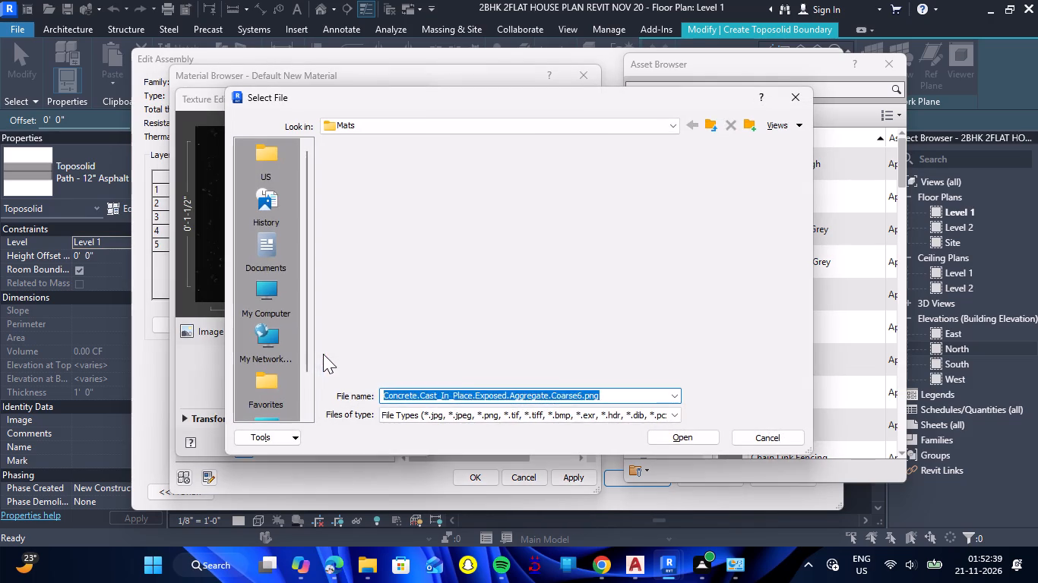
click(807, 124)
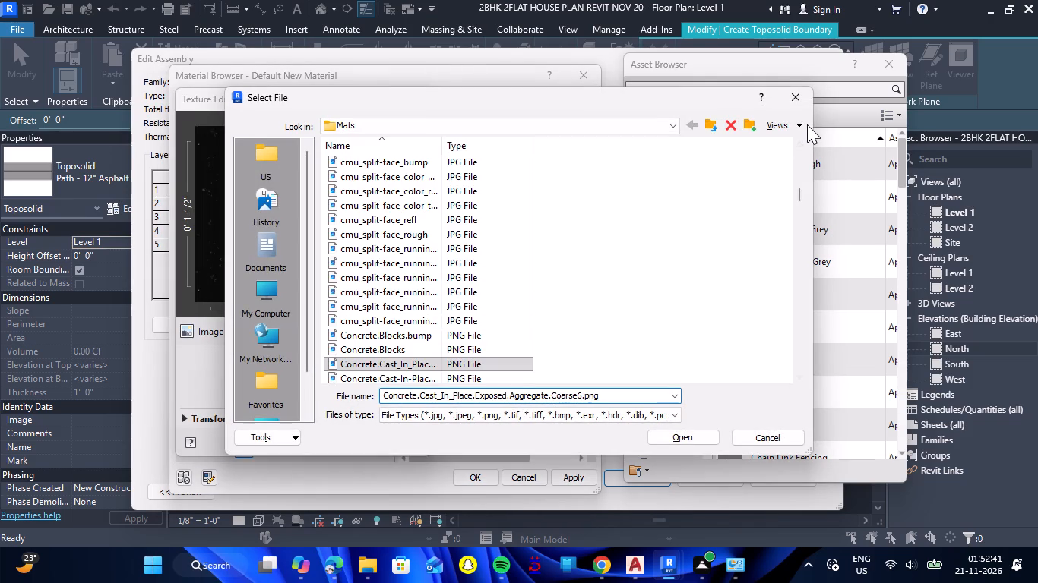
click(803, 126)
click(790, 175)
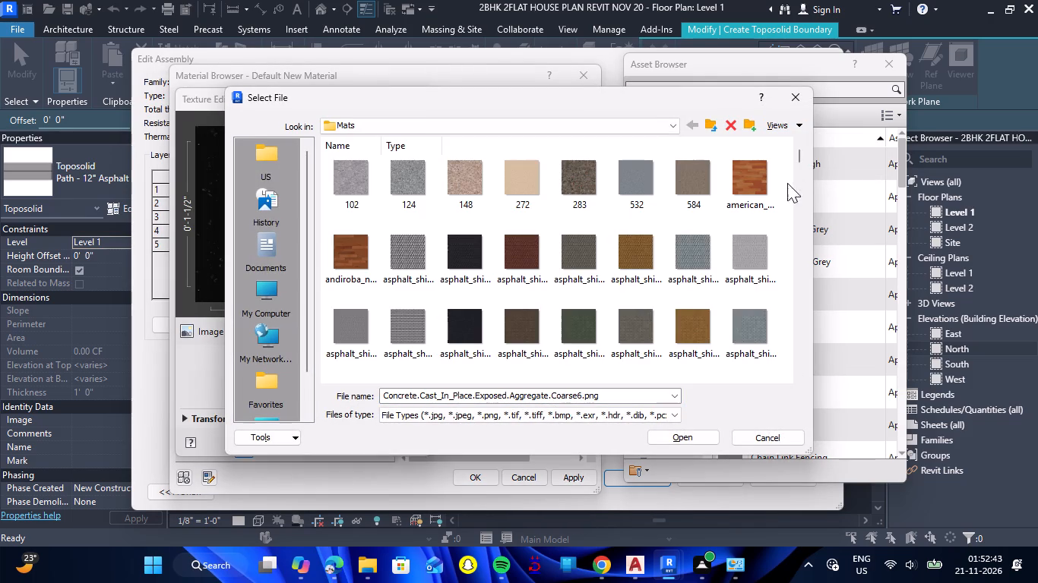
scroll(555, 238, down, 6)
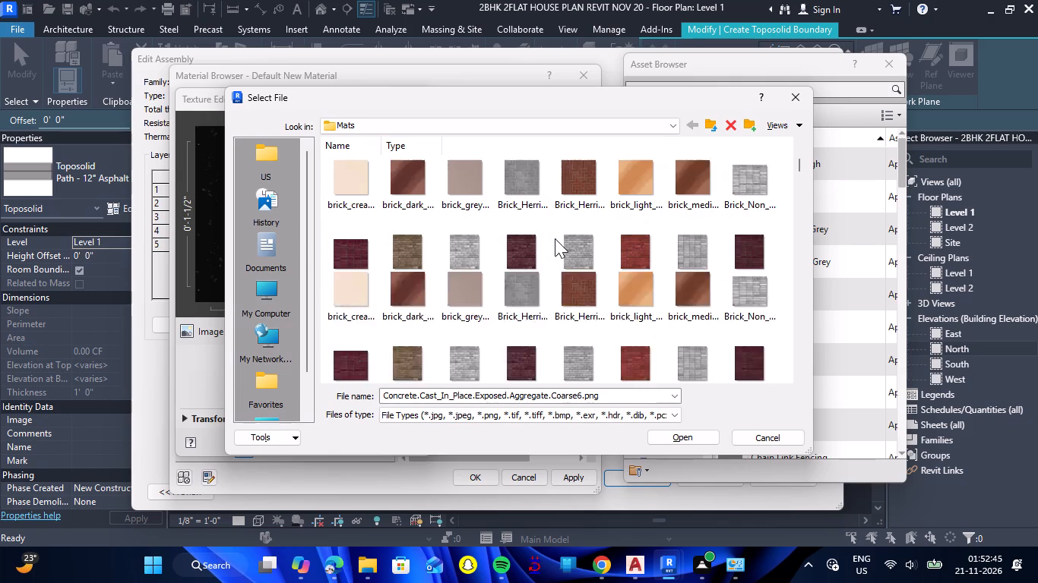
scroll(555, 238, down, 3)
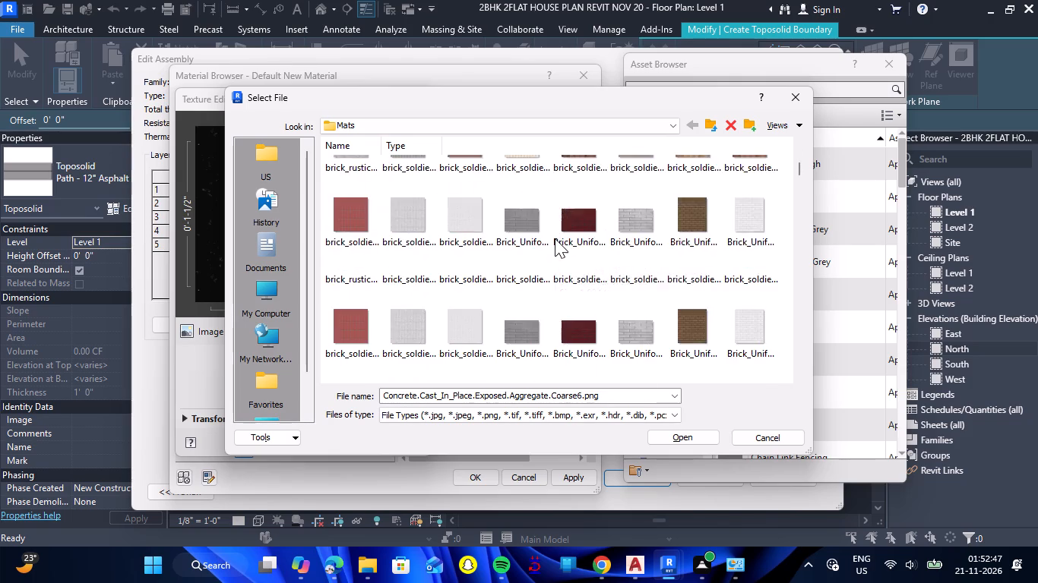
scroll(555, 238, down, 14)
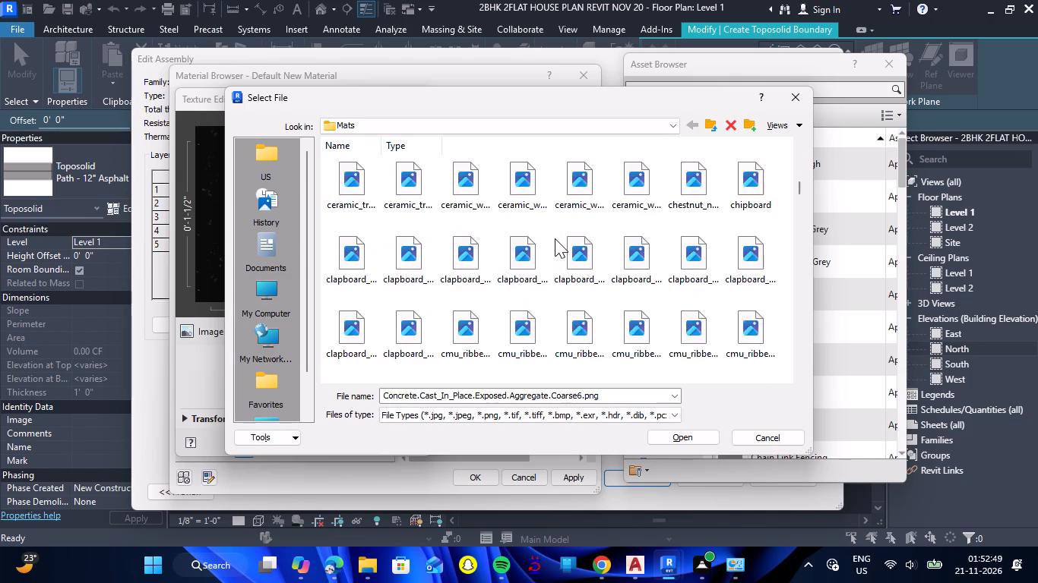
scroll(555, 238, down, 14)
scroll(554, 238, up, 4)
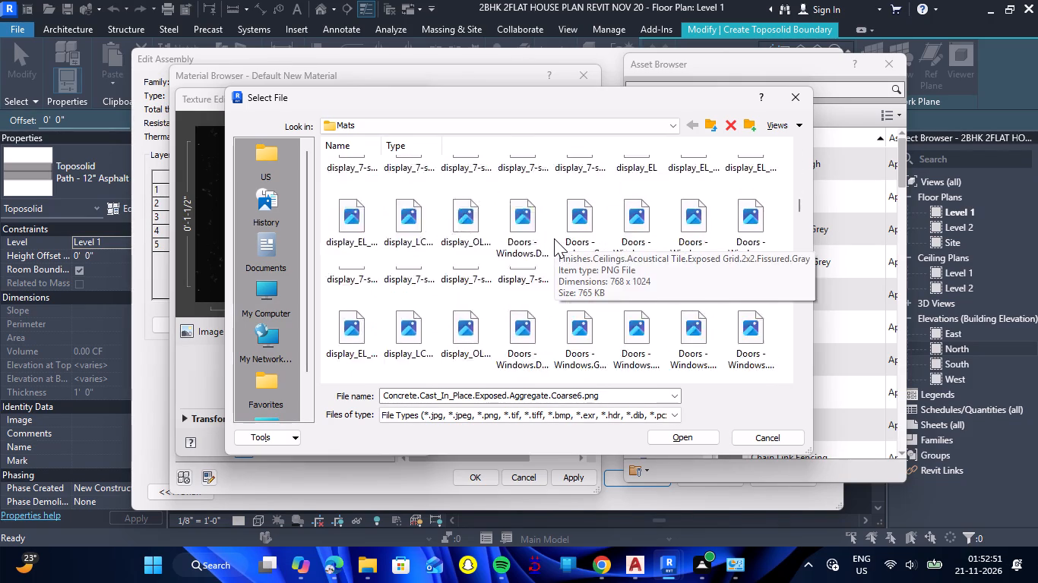
scroll(554, 238, up, 6)
scroll(554, 238, down, 2)
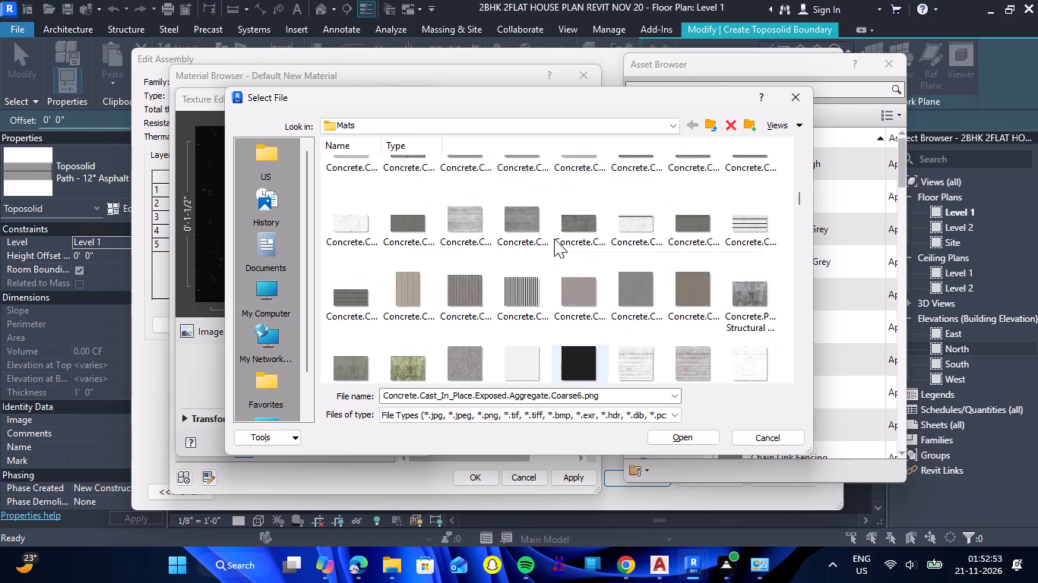
scroll(554, 238, down, 1)
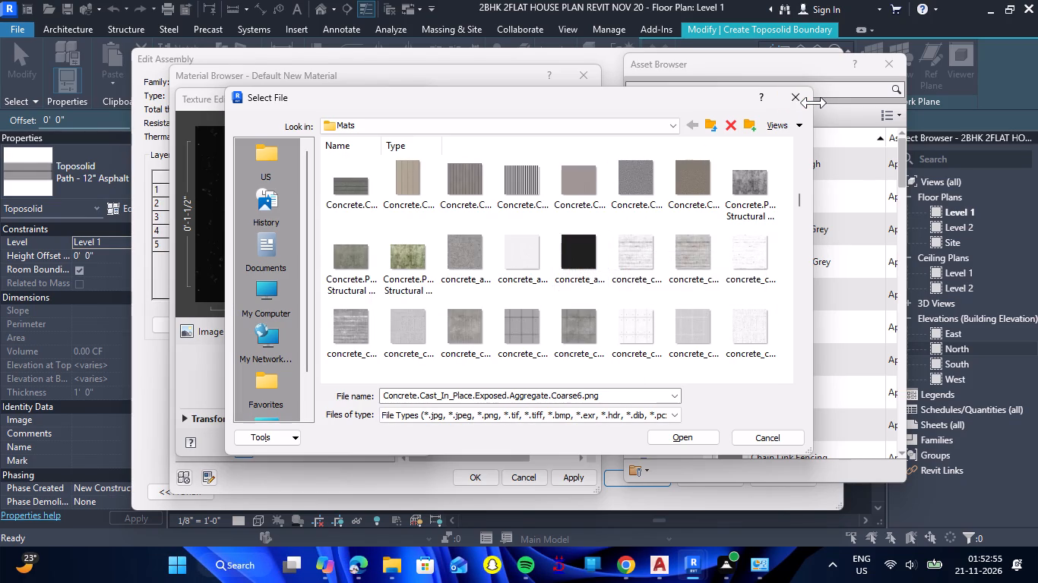
click(806, 102)
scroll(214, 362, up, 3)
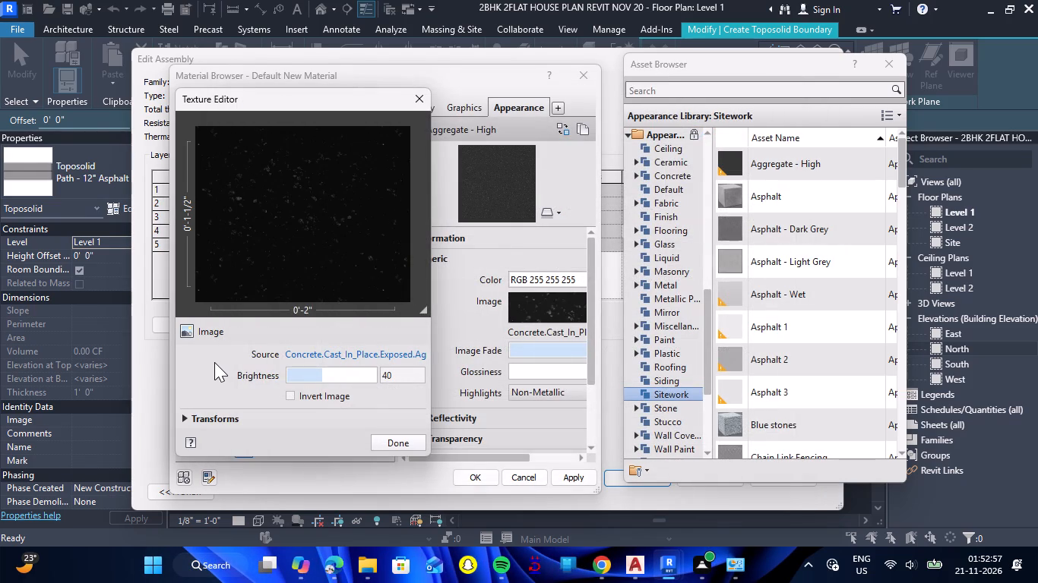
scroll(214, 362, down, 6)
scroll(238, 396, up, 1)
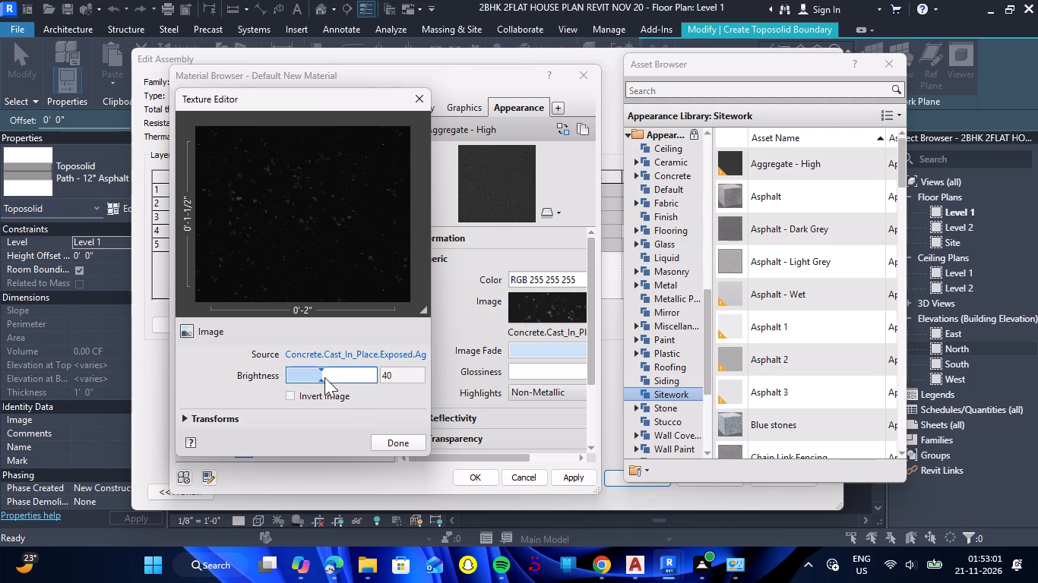
Adjust the Aggregate - High image's brightness to slightly below 46 and finish editing the texture.
drag(318, 378, 337, 378)
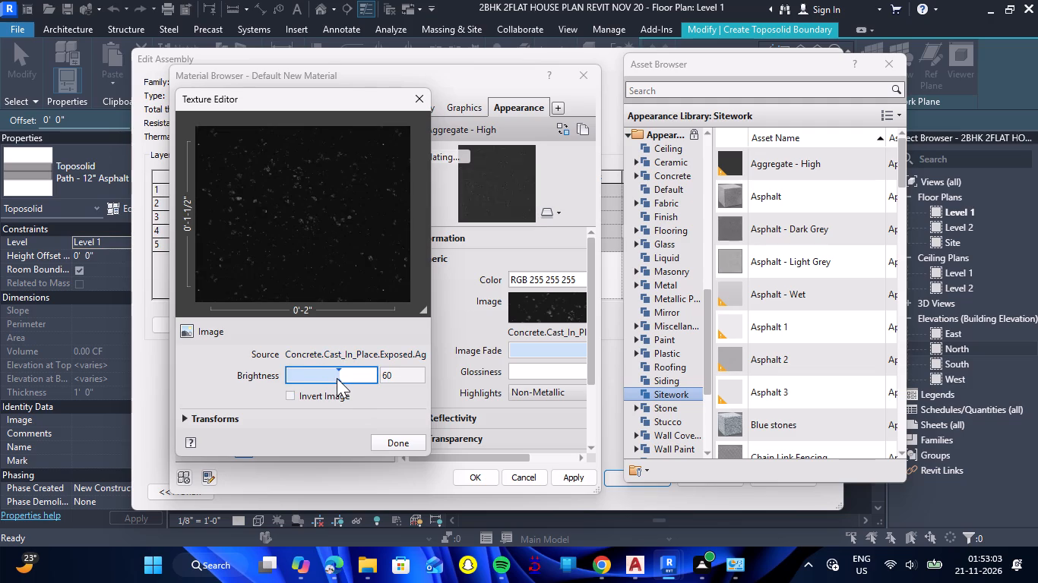
drag(337, 378, 361, 380)
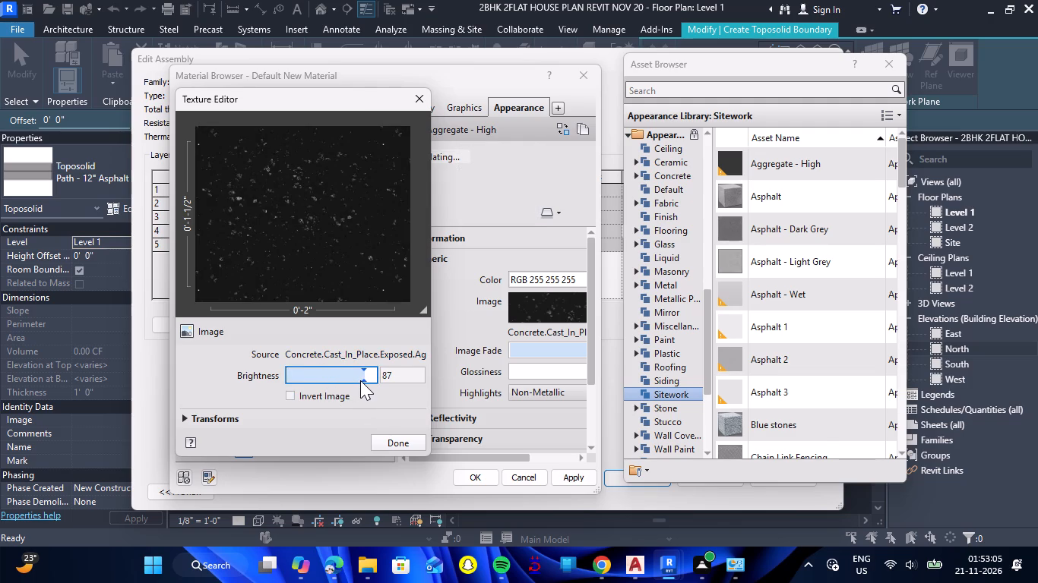
drag(364, 379, 293, 379)
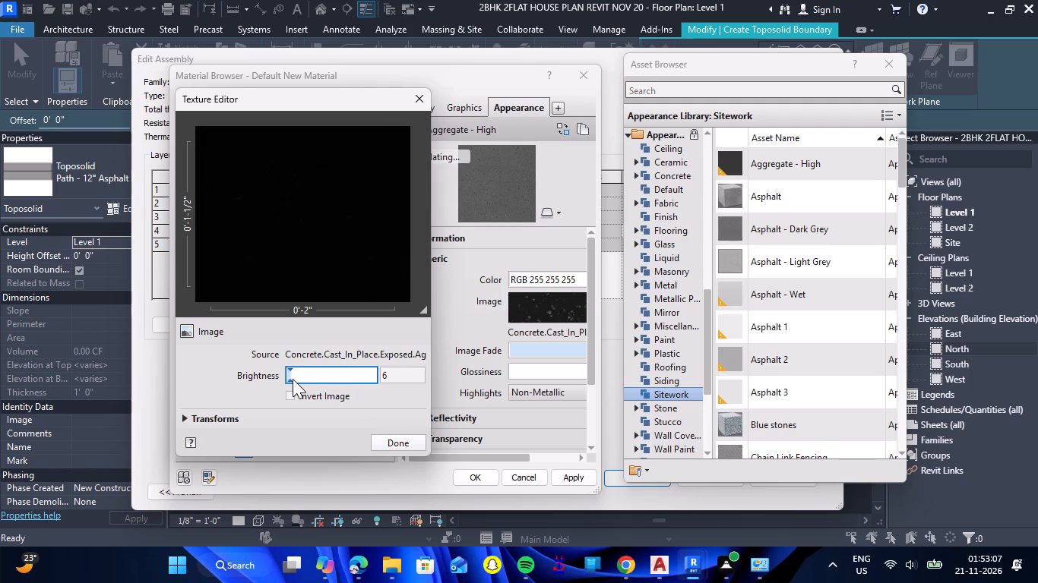
drag(293, 379, 328, 386)
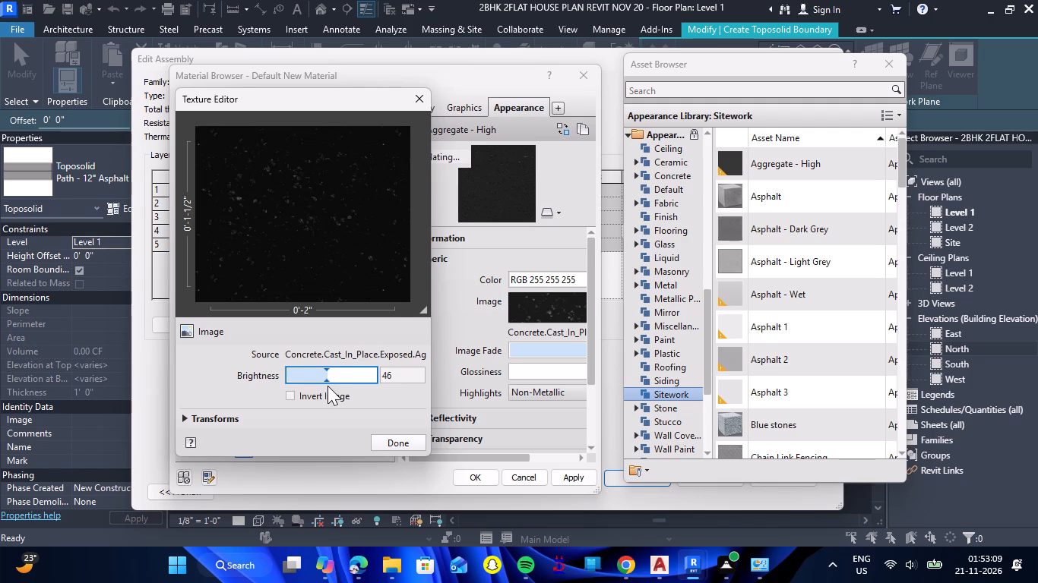
drag(328, 386, 324, 386)
click(389, 438)
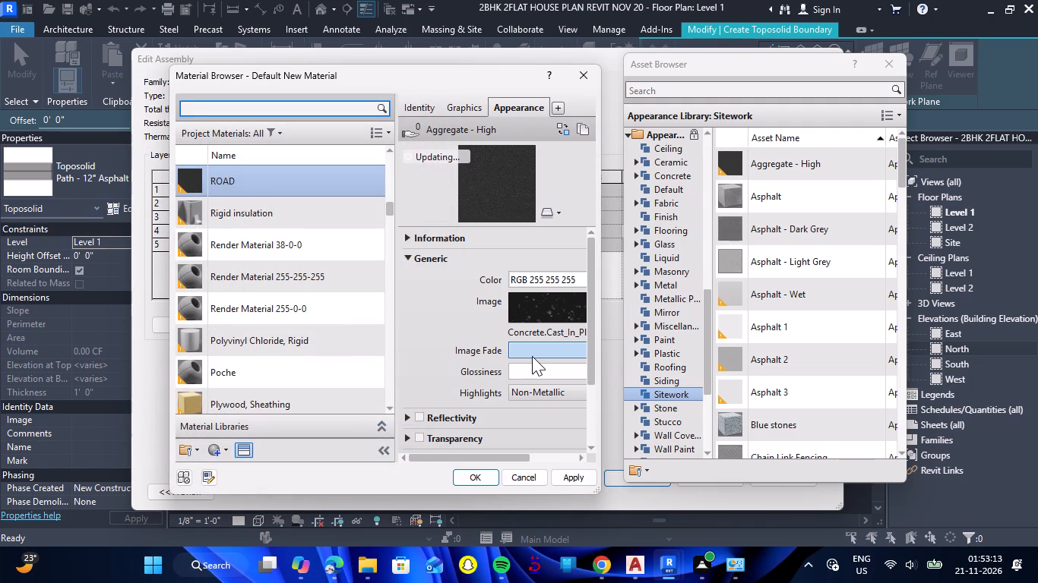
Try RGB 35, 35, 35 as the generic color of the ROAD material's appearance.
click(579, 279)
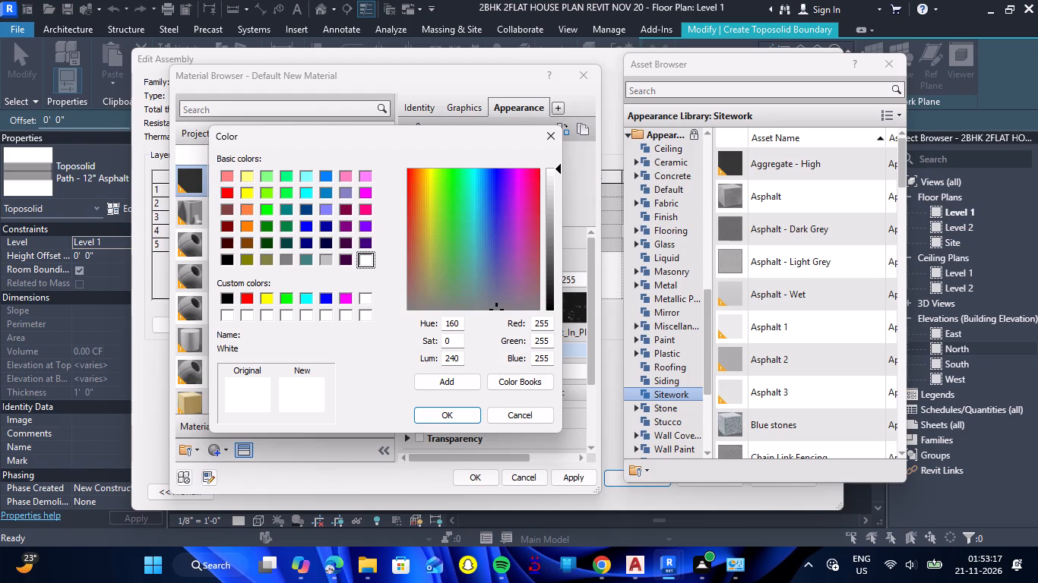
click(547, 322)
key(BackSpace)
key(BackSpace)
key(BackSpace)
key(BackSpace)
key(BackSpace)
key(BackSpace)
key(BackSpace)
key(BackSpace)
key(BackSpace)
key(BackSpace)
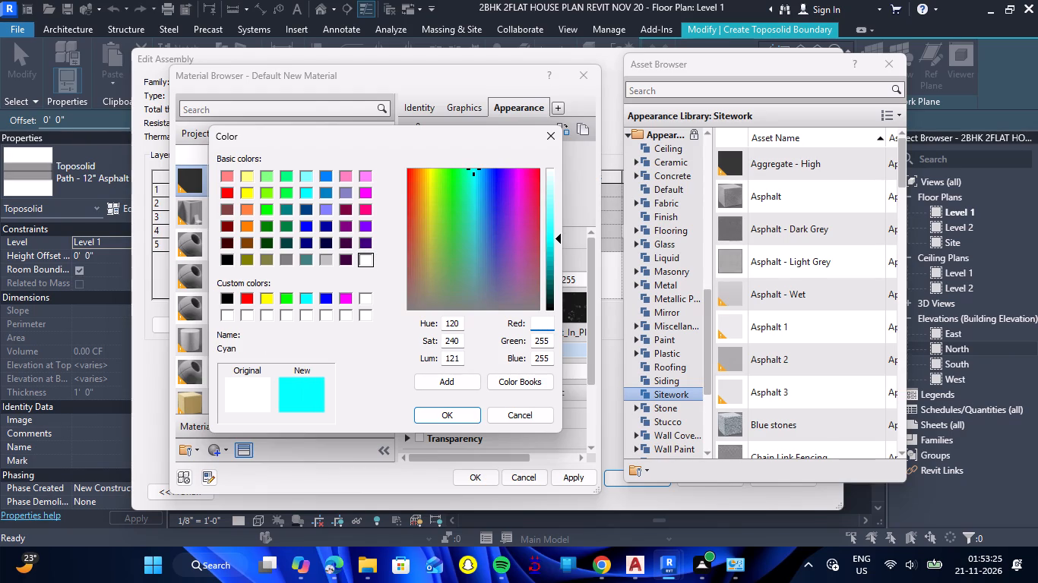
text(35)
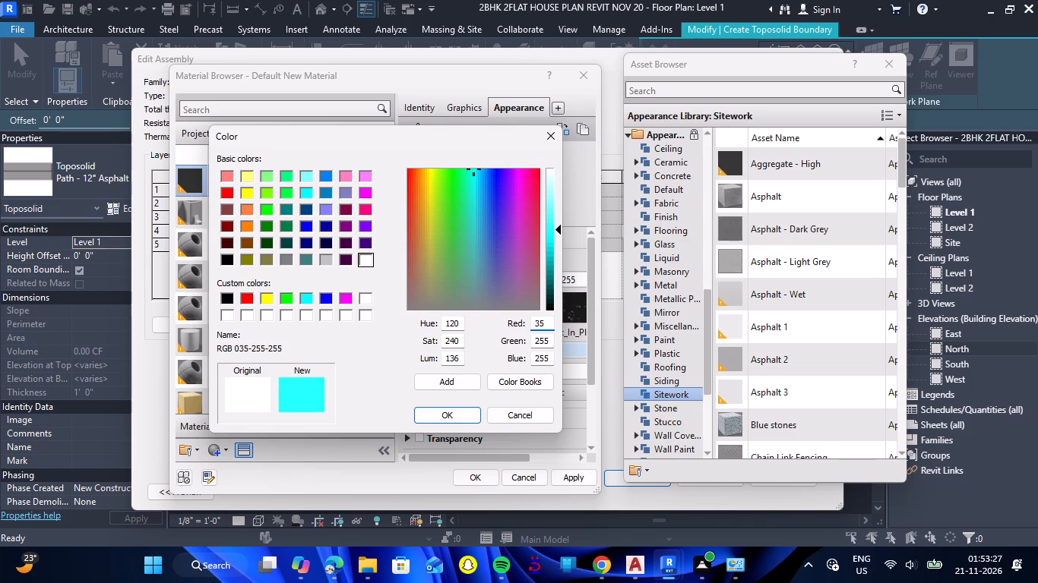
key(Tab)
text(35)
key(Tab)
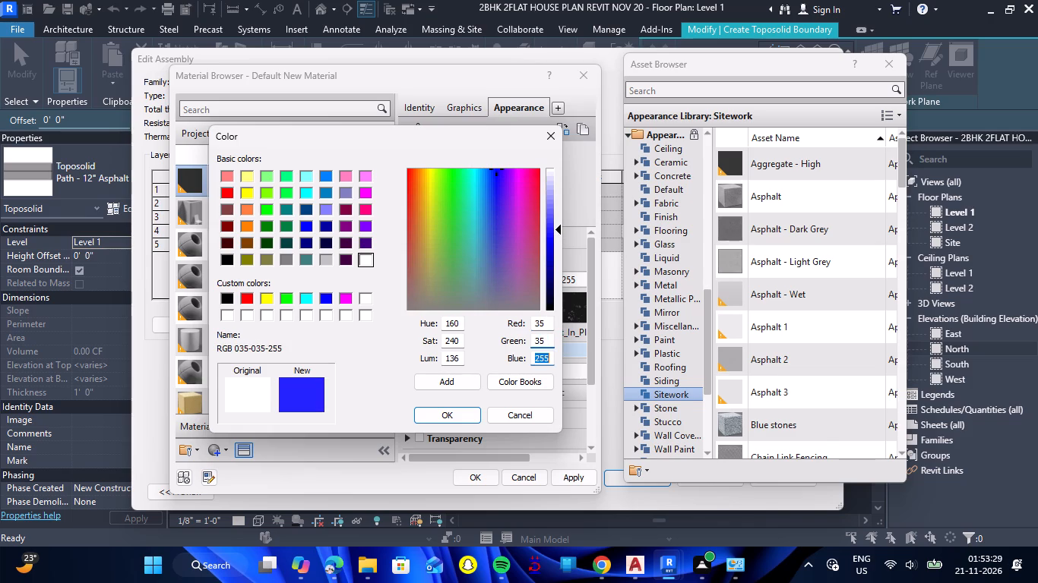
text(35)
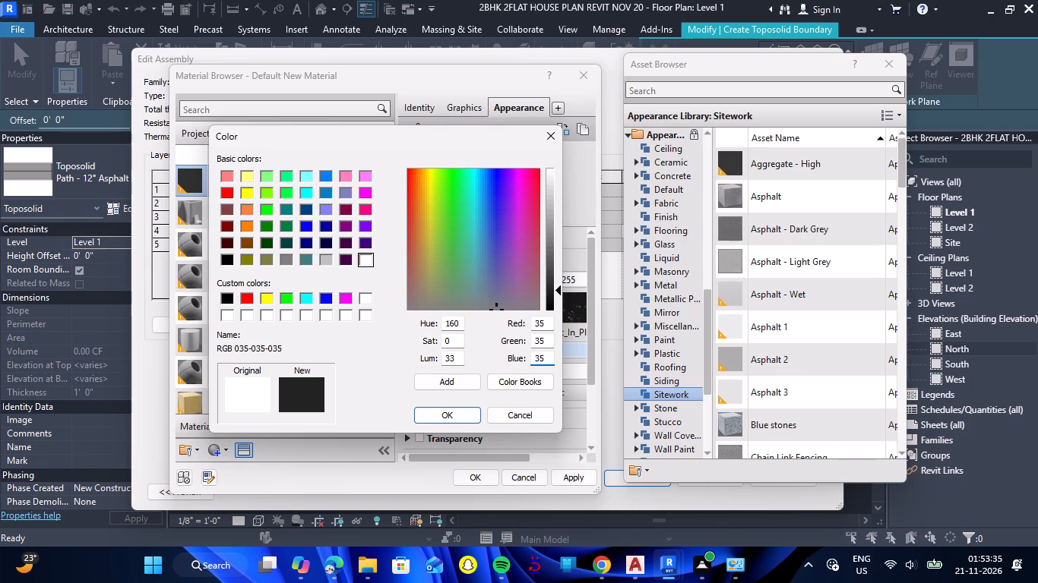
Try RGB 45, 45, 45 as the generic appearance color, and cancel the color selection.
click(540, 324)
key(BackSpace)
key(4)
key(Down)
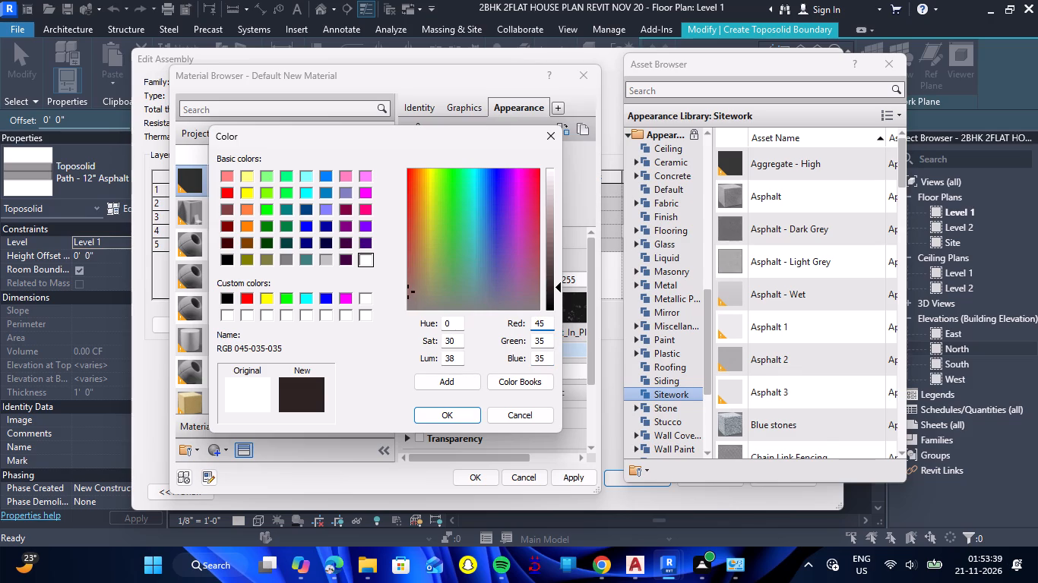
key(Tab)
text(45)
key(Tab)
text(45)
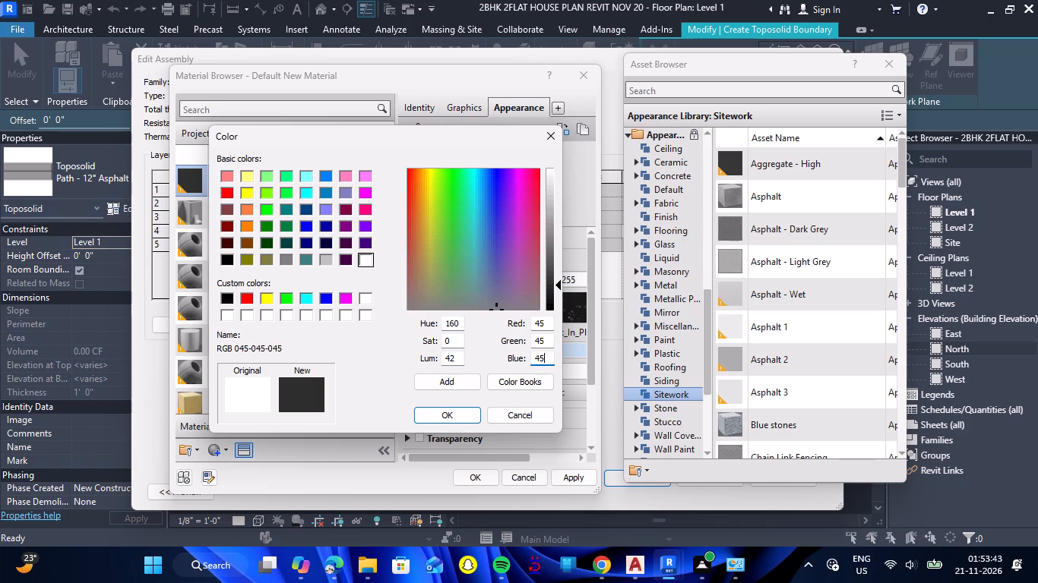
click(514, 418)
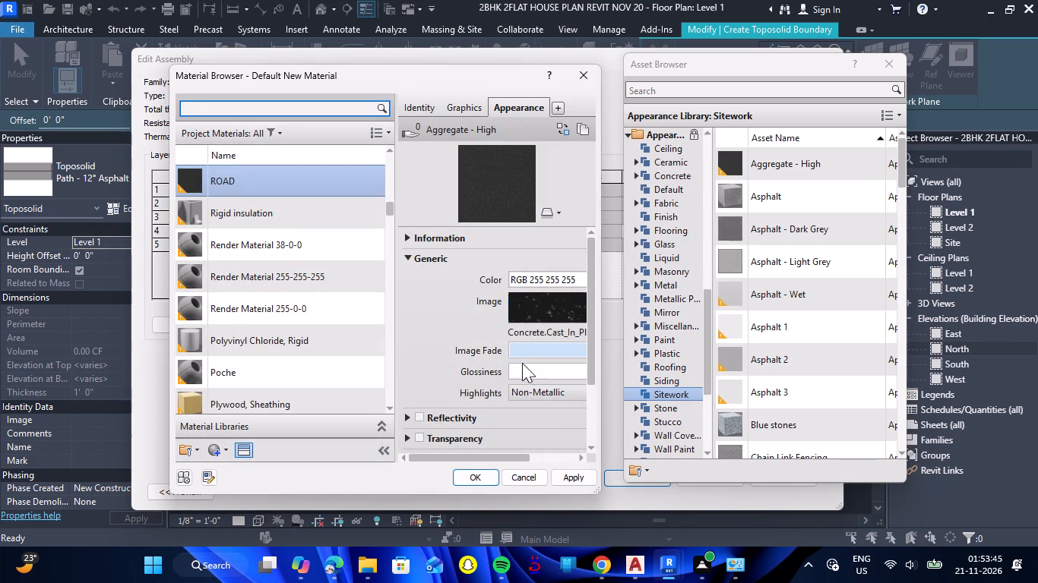
Accept ROAD as the material of the Structure [1] layer in row 2.
click(483, 477)
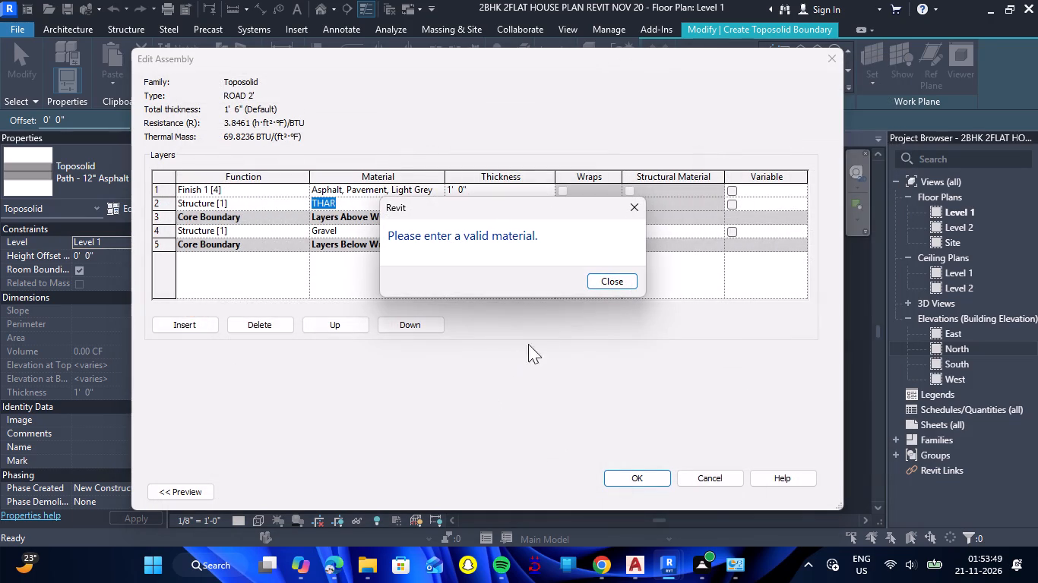
click(613, 285)
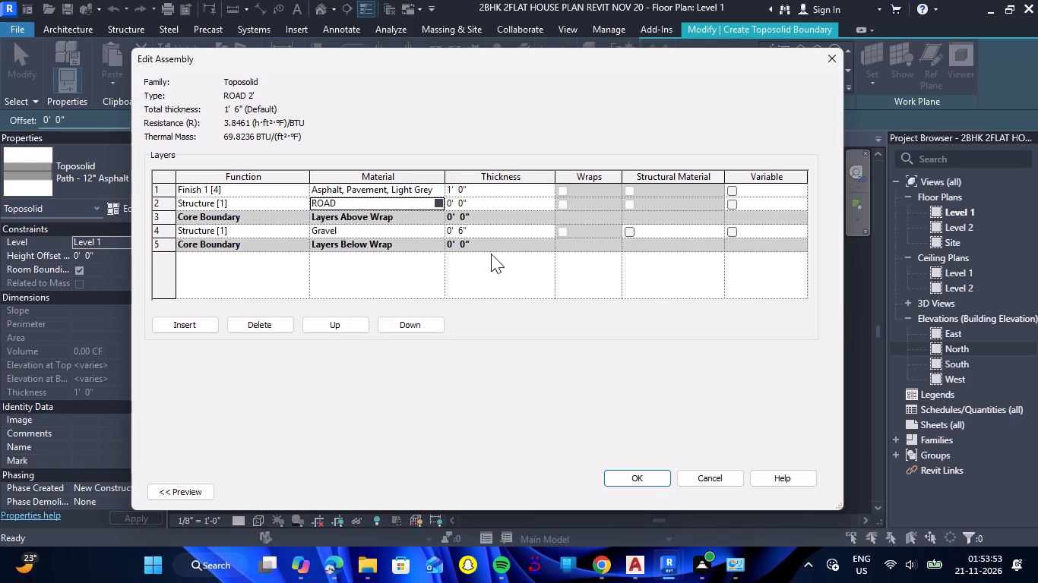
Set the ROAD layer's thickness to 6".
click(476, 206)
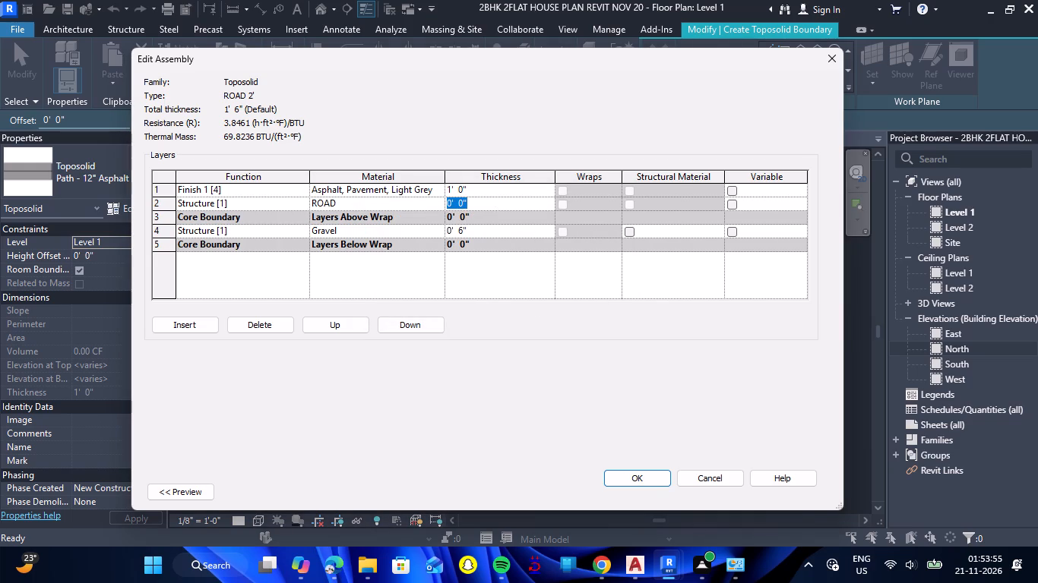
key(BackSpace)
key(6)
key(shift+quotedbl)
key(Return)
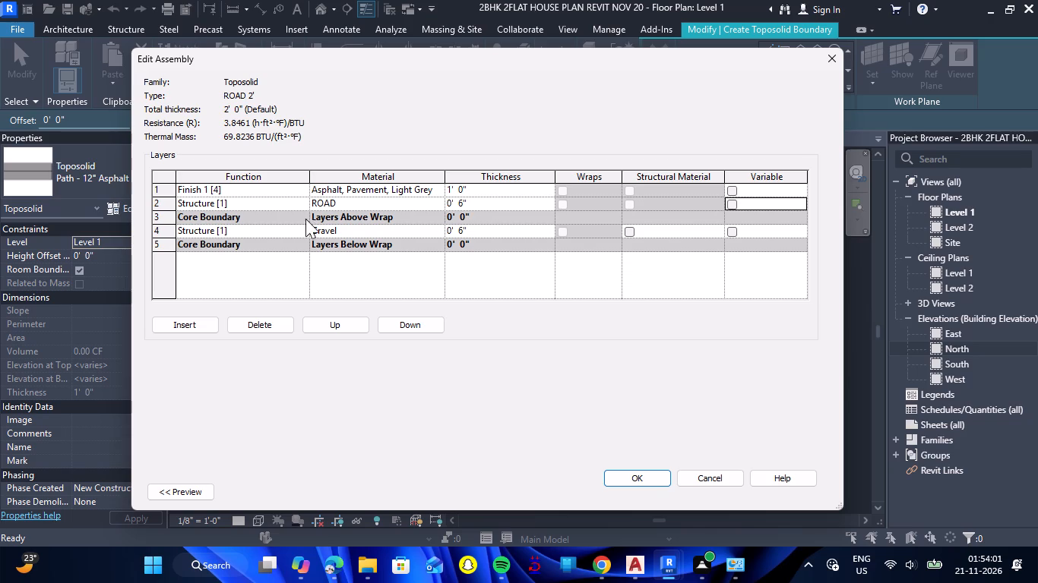
Move the ROAD structure layer to row 1, above the Asphalt, Pavement, Light Grey finish layer.
click(398, 329)
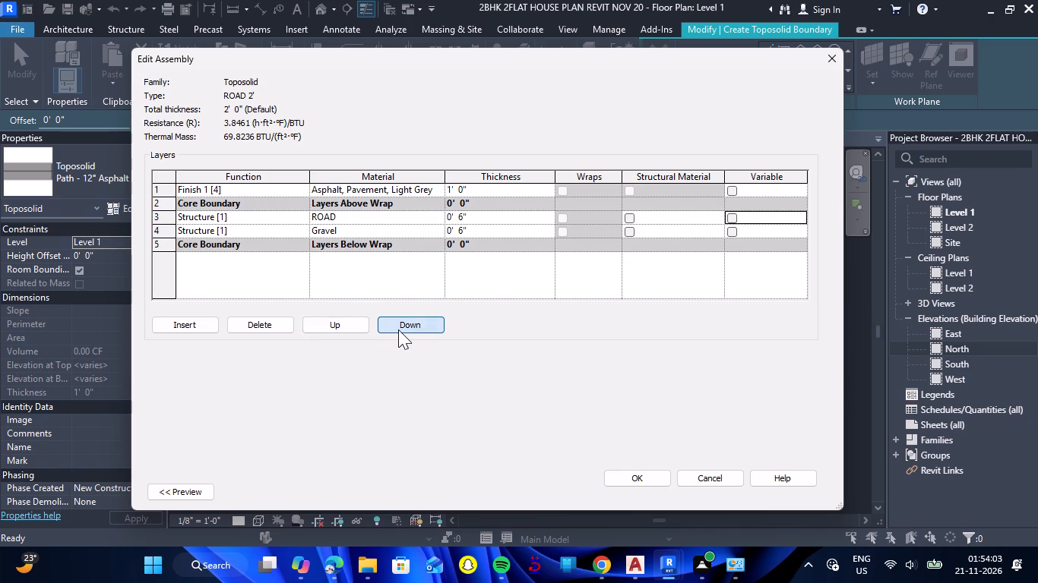
click(264, 222)
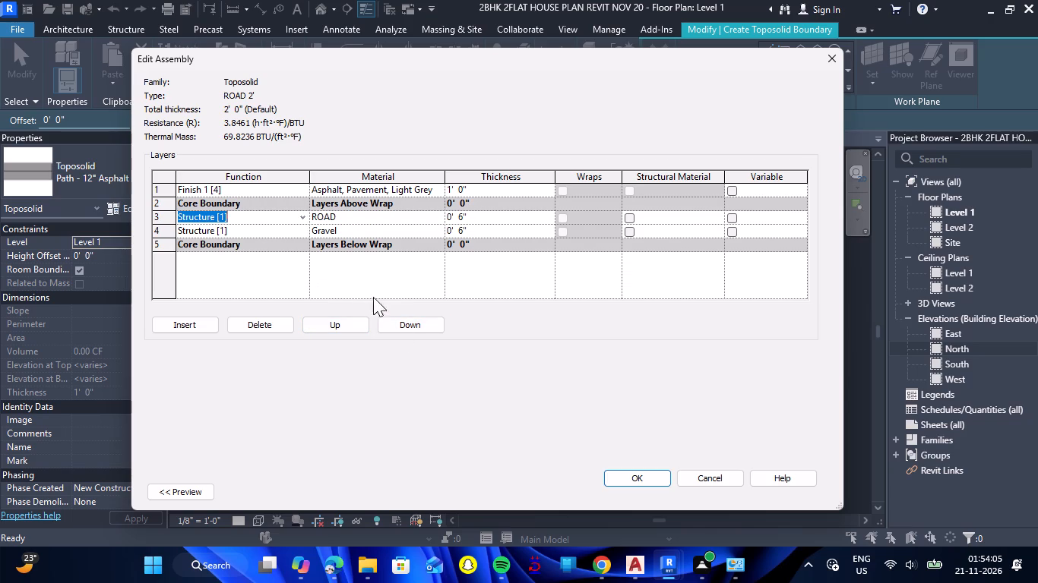
click(405, 326)
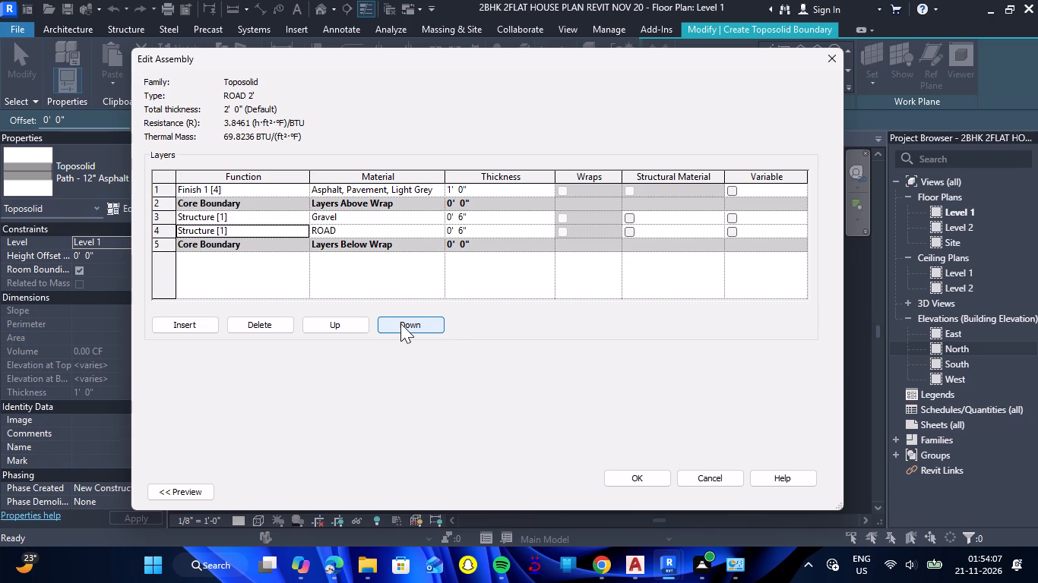
double_click(362, 323)
click(362, 323)
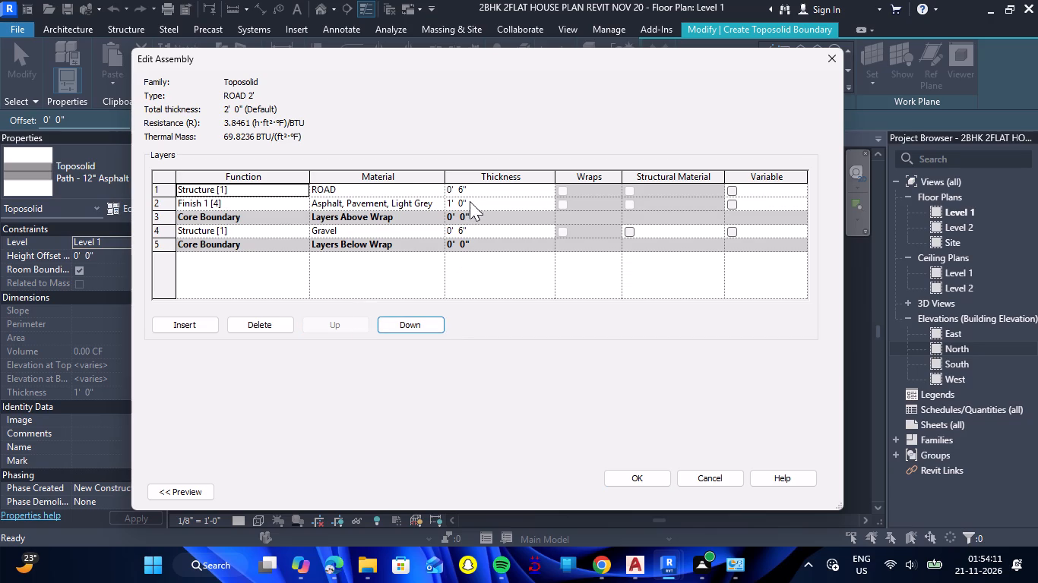
Set the ROAD layer's thickness to 1'.
click(471, 191)
key(BackSpace)
key(BackSpace)
key(BackSpace)
key(BackSpace)
key(BackSpace)
key(BackSpace)
key(BackSpace)
key(BackSpace)
key(BackSpace)
key(BackSpace)
key(BackSpace)
key(BackSpace)
key(BackSpace)
key(BackSpace)
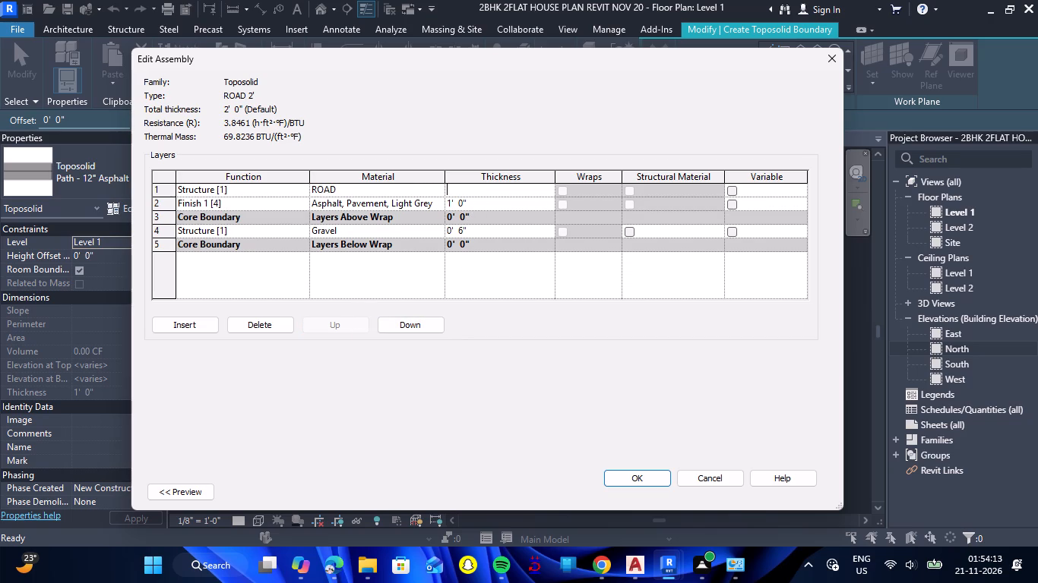
key(1)
key(apostrophe)
key(Return)
Set the Asphalt, Pavement, Light Grey finish layer's thickness to 6" and try to accept the layer assembly.
click(483, 208)
key(6)
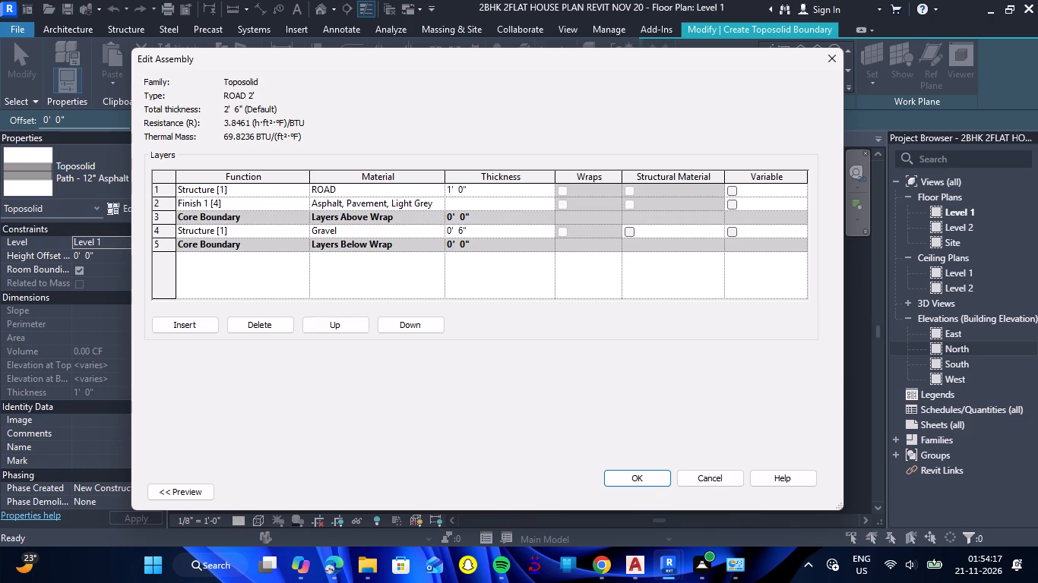
key(shift+quotedbl)
key(Return)
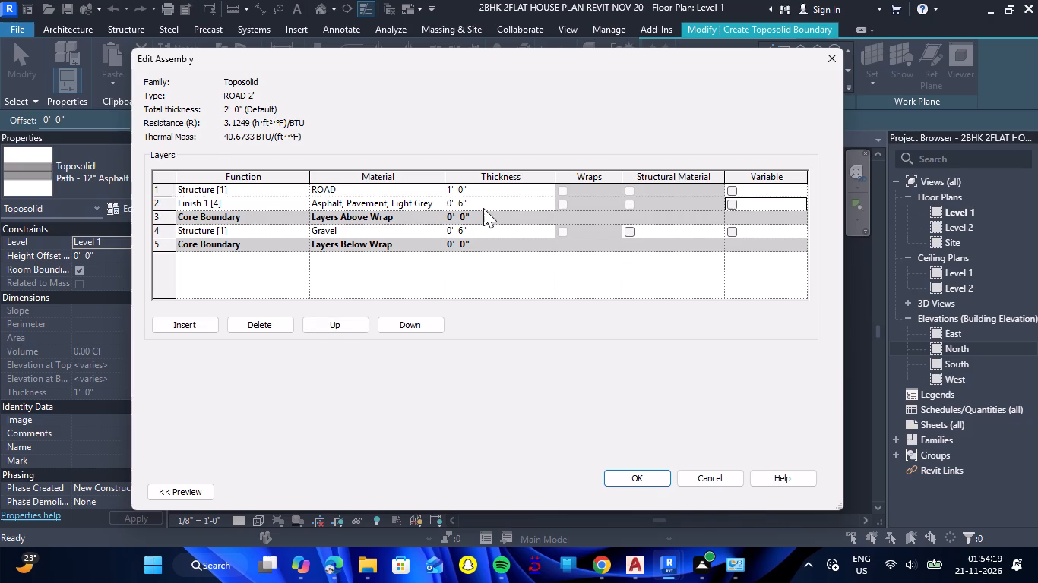
click(630, 474)
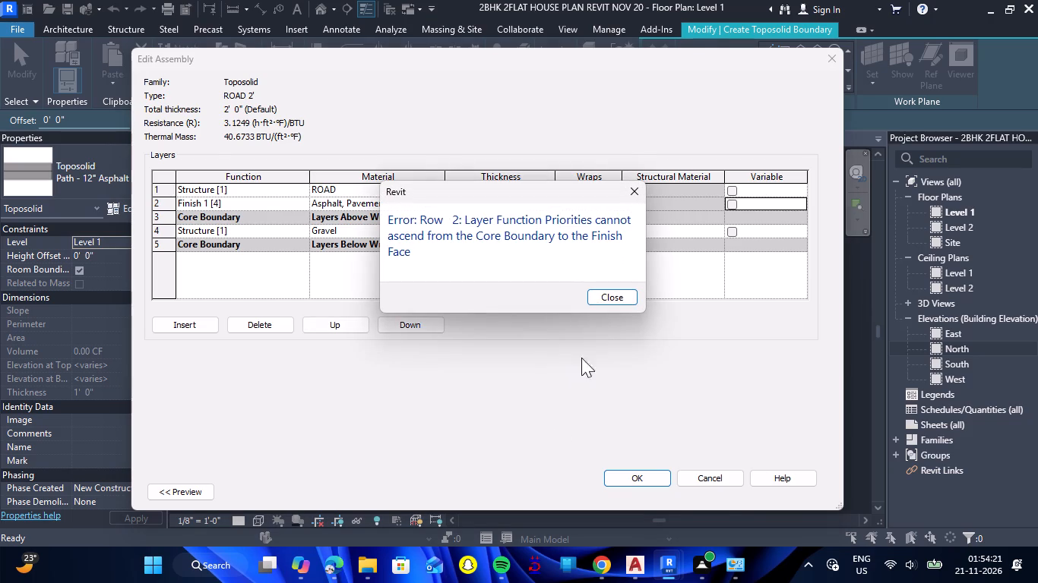
click(616, 304)
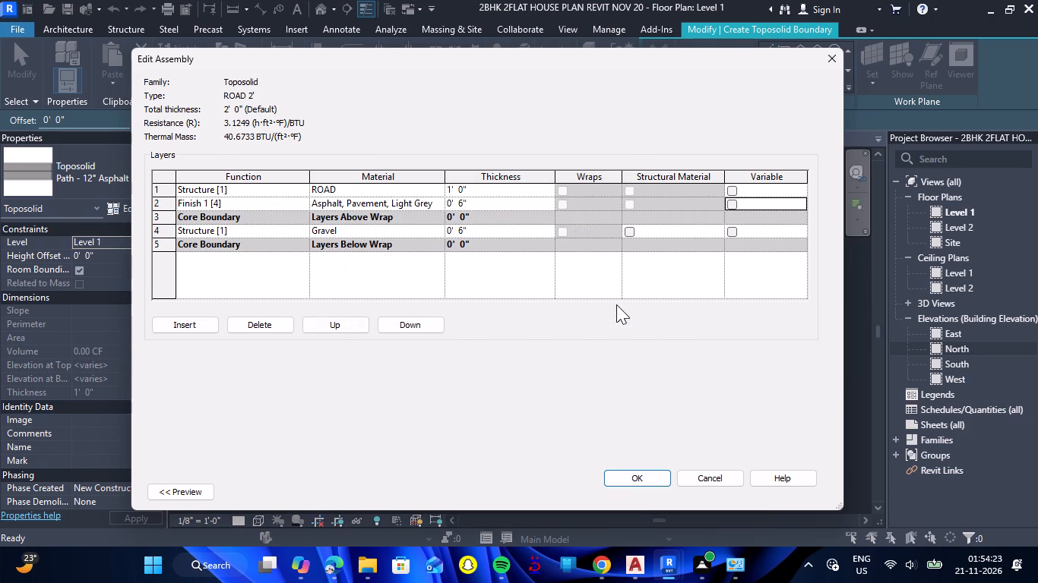
Set the Gravel structure layer's thickness to 0".
click(480, 206)
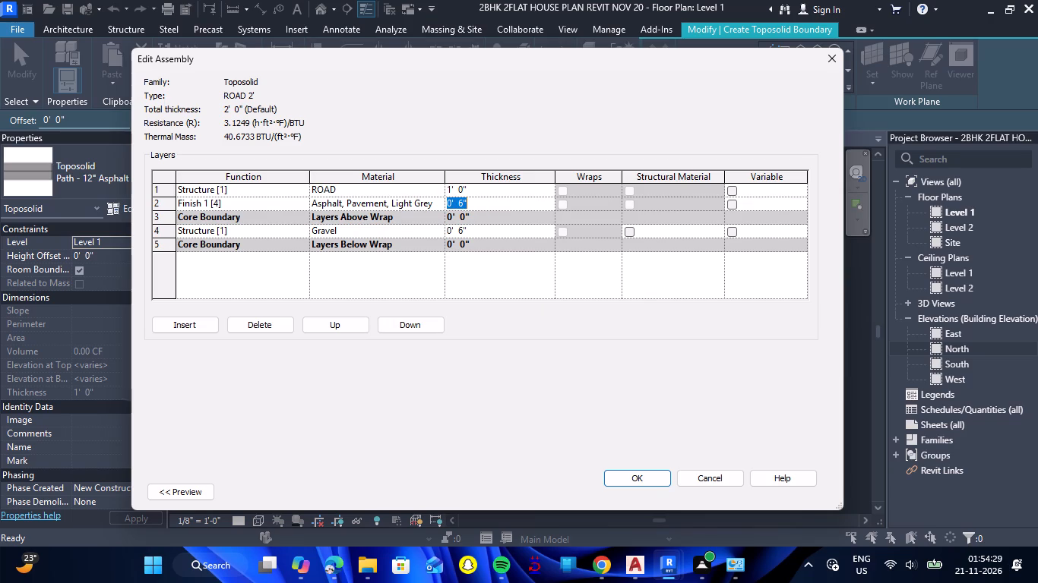
click(478, 229)
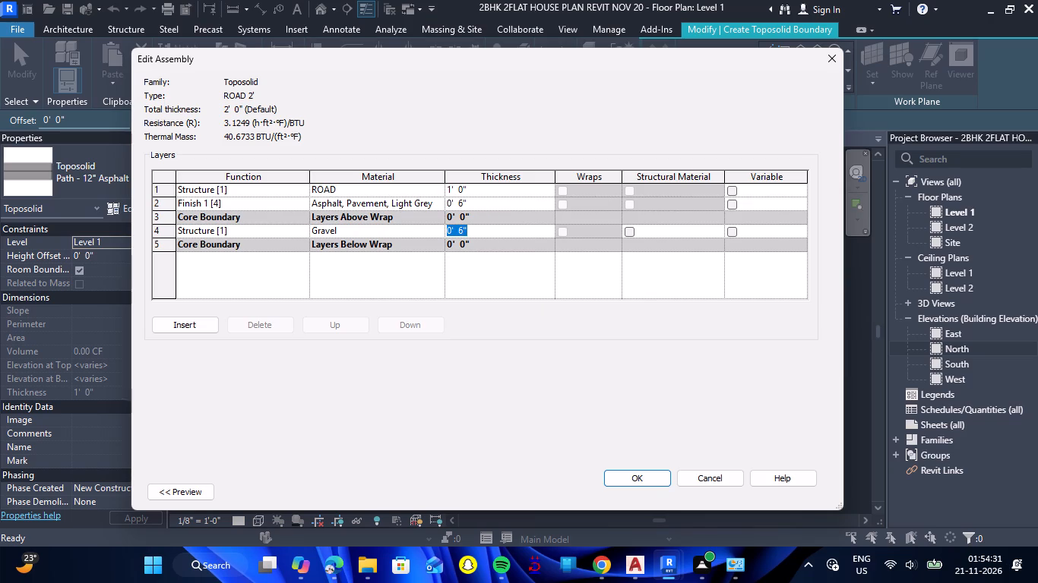
key(BackSpace)
key(0)
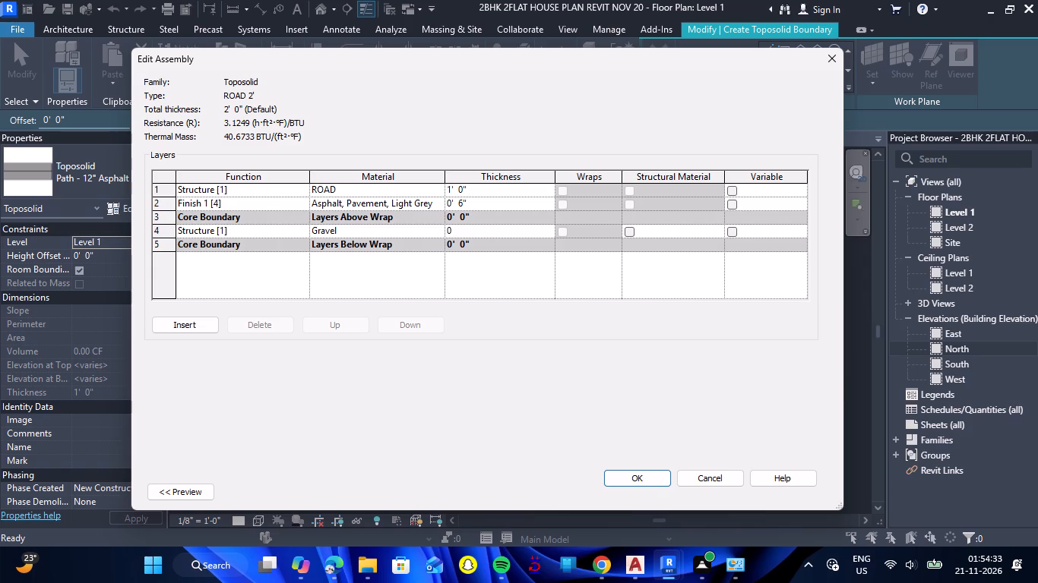
key(shift+quotedbl)
key(Return)
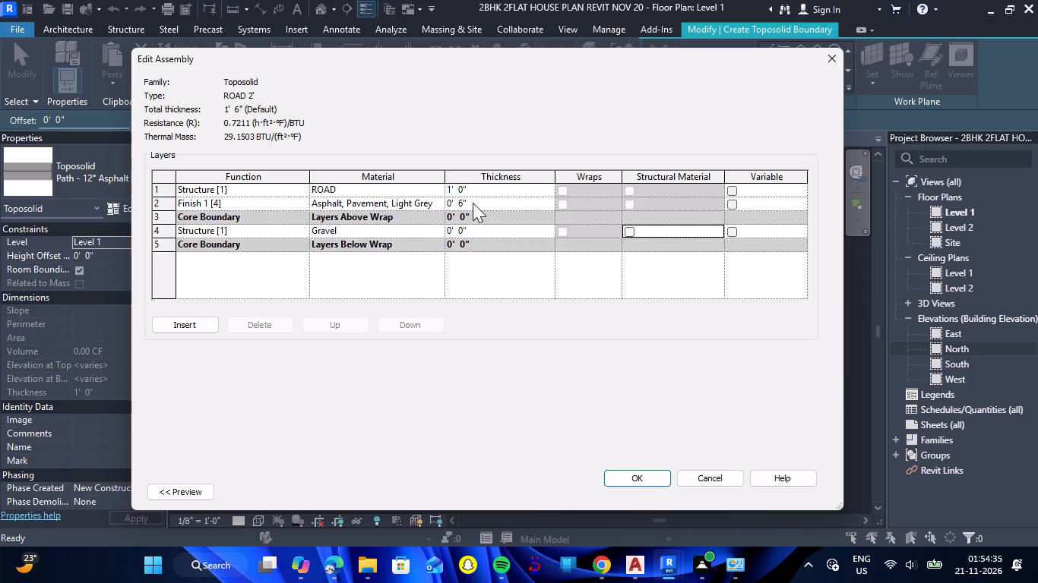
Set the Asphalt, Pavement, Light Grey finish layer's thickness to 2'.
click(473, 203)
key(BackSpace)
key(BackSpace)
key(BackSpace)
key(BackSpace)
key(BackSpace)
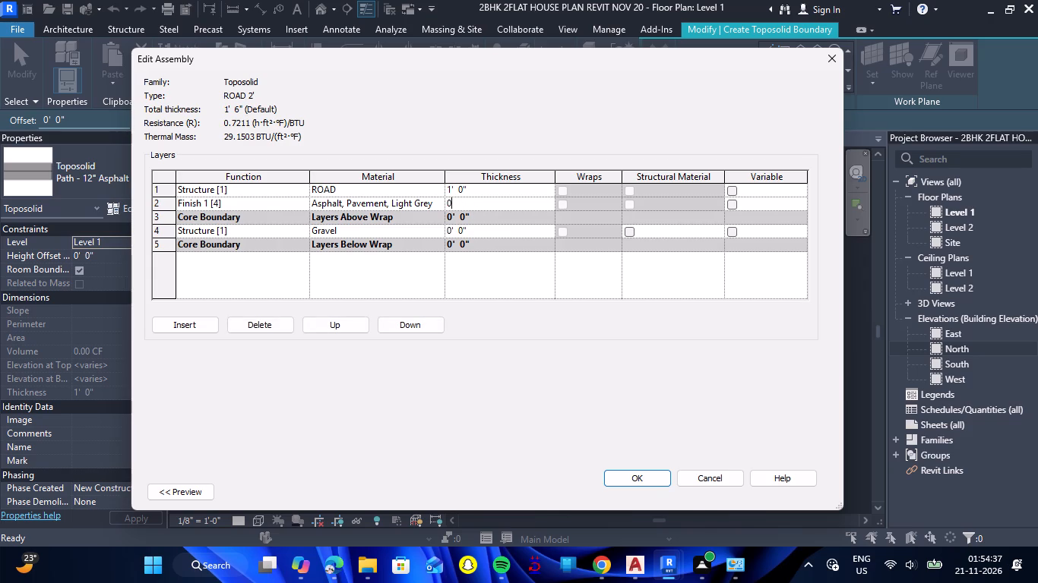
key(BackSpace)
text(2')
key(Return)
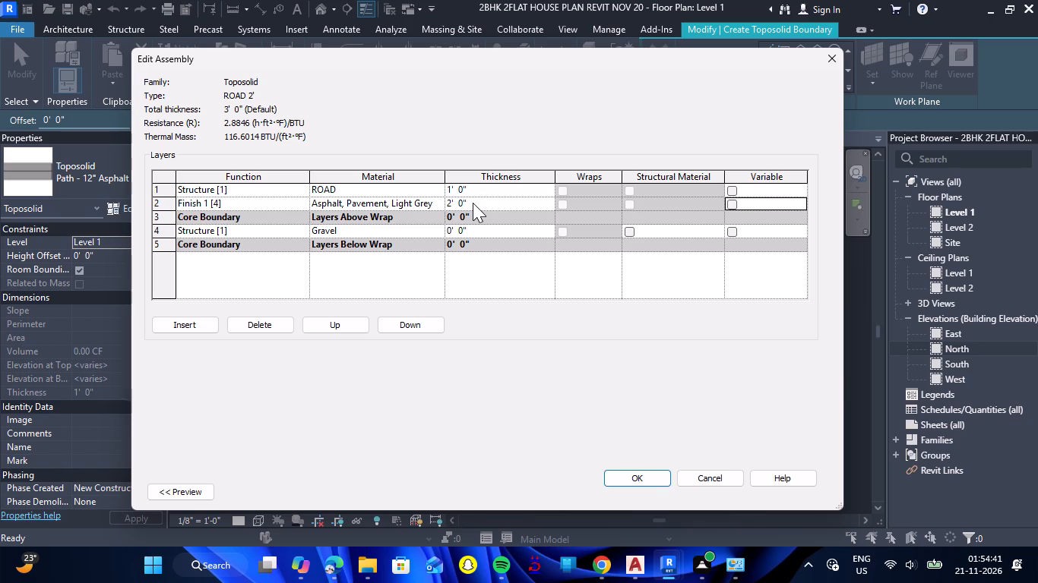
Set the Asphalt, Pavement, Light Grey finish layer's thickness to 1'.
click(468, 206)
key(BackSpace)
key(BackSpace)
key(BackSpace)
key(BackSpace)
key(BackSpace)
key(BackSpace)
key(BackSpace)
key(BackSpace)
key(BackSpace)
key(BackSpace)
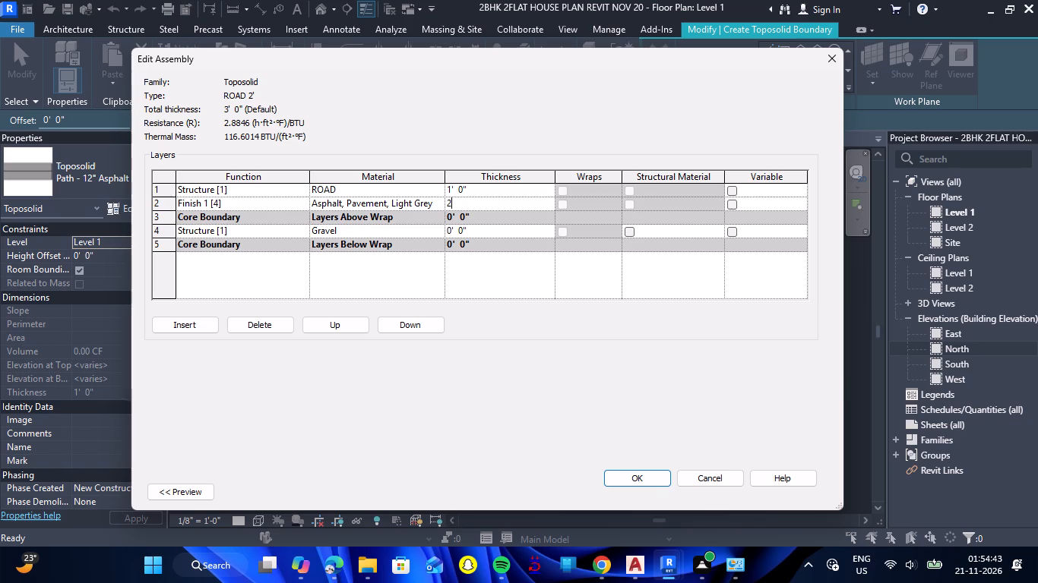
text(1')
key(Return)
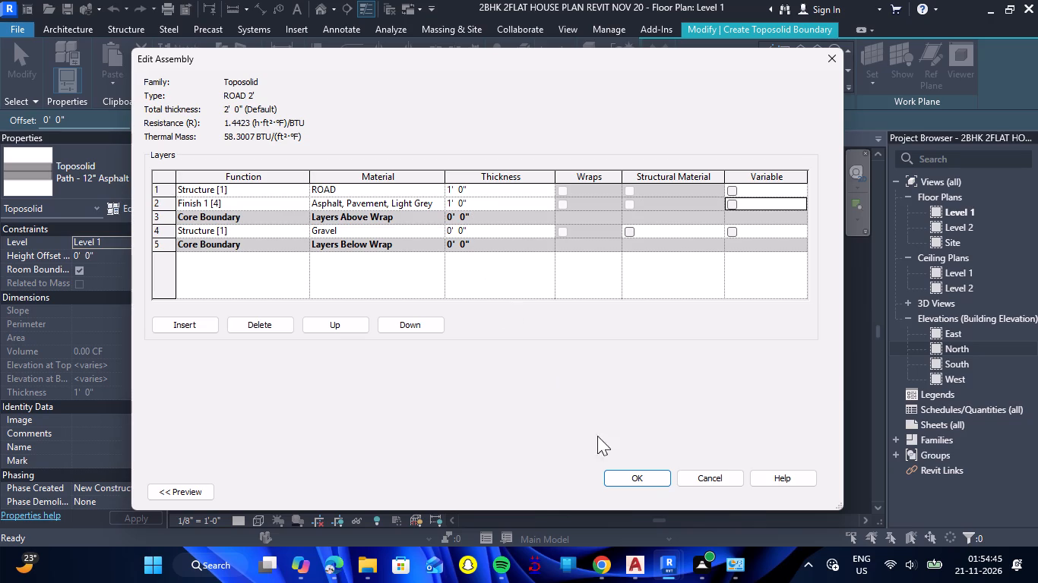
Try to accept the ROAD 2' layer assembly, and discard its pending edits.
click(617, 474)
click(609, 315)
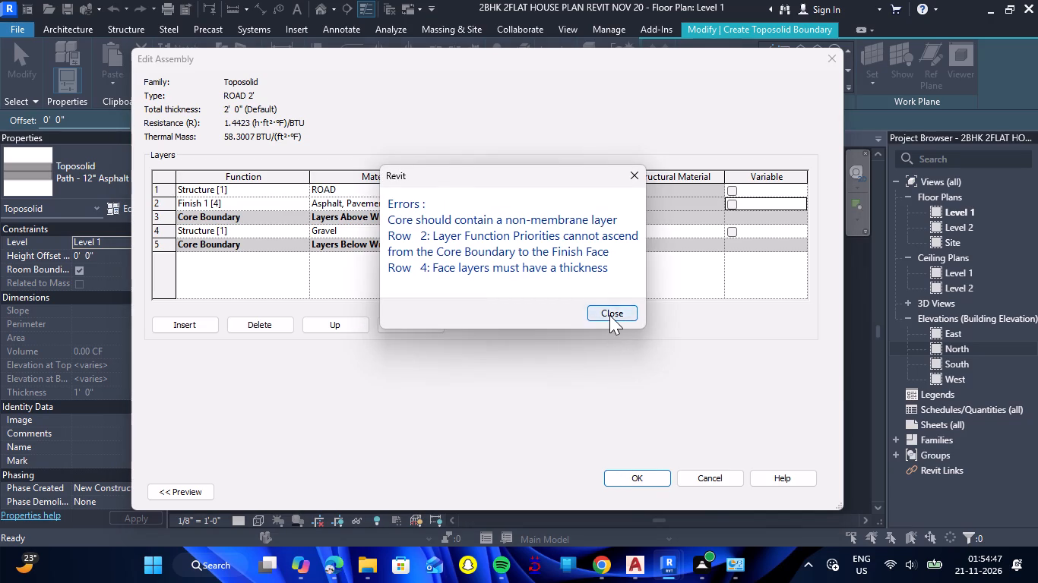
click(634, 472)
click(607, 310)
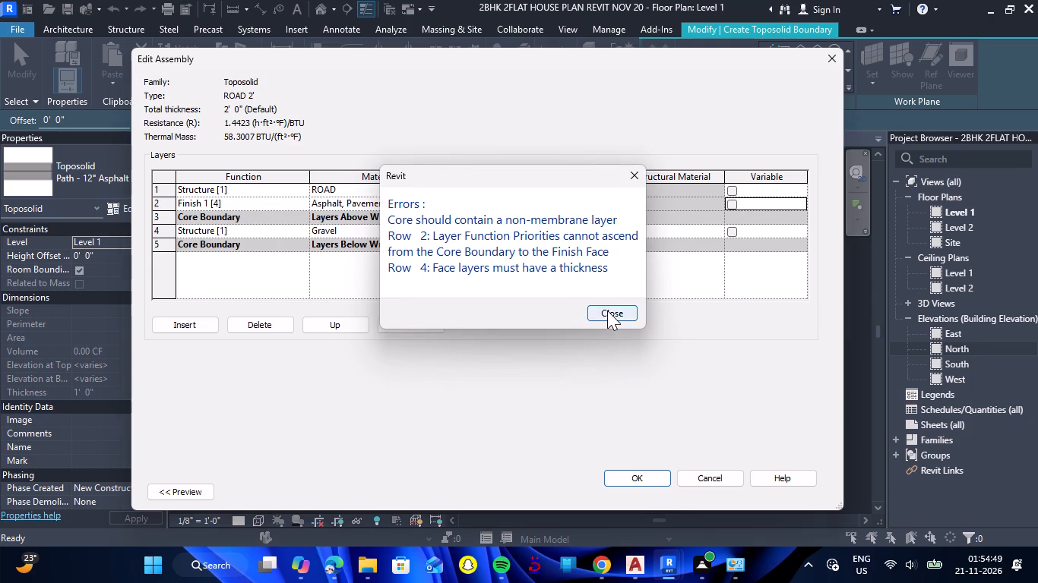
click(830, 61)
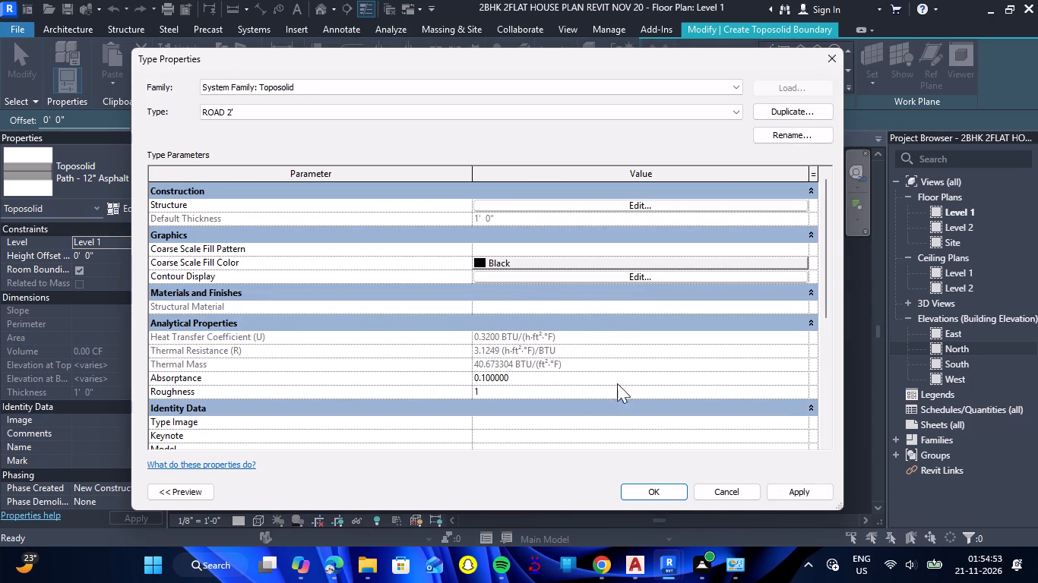
In the ROAD 2' layer assembly, set both the Asphalt, Pavement, Light Grey and the Gravel layer thicknesses to 1' and accept the type.
click(645, 202)
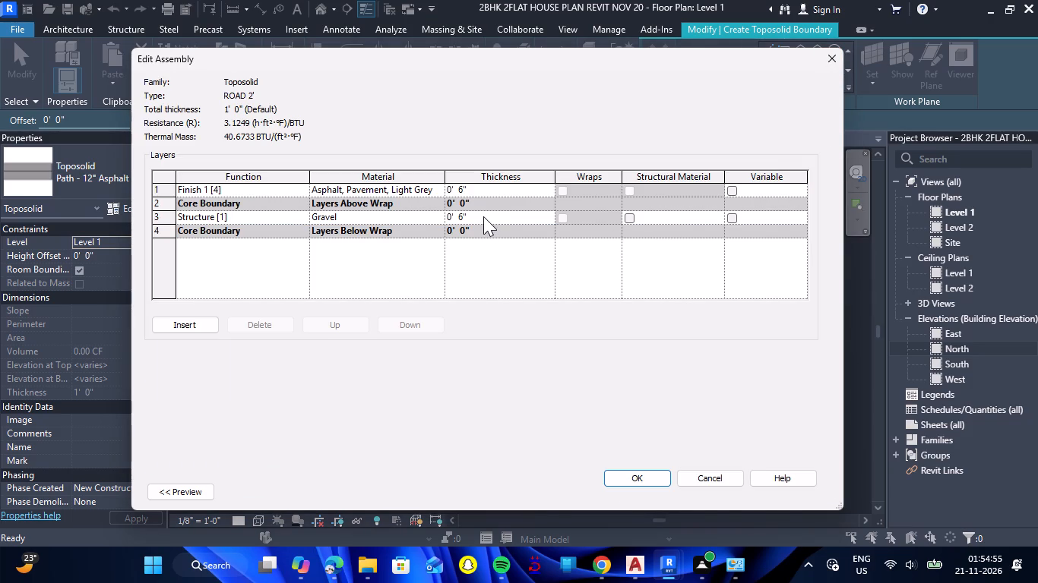
click(486, 198)
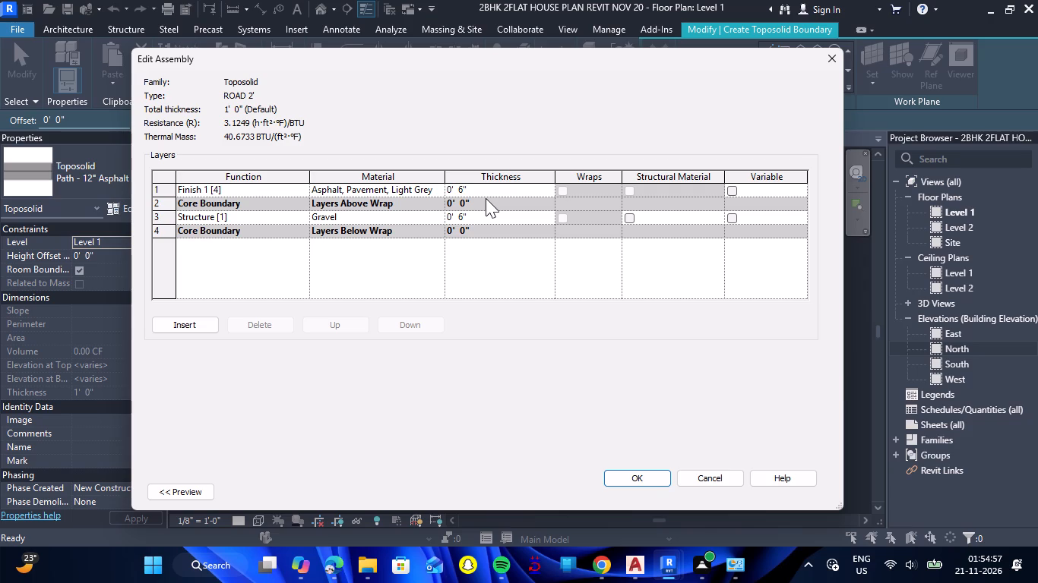
click(487, 194)
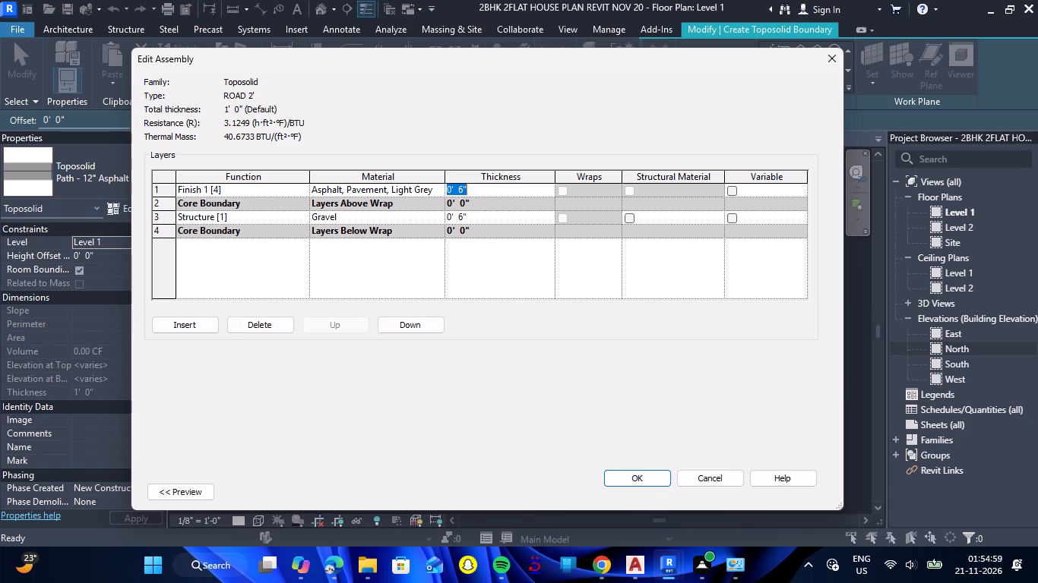
text(1')
key(Return)
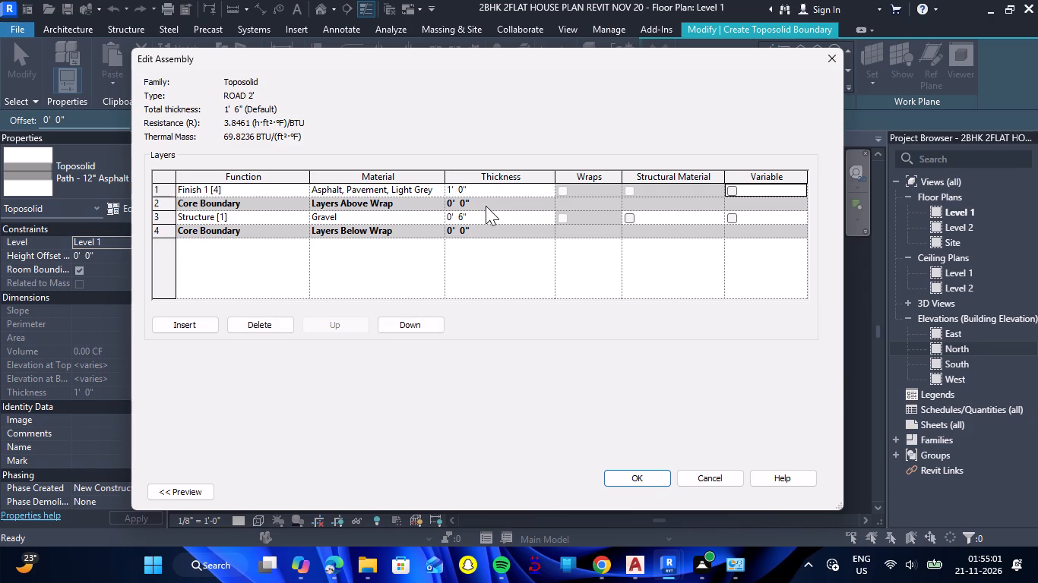
click(484, 216)
text(1')
key(Return)
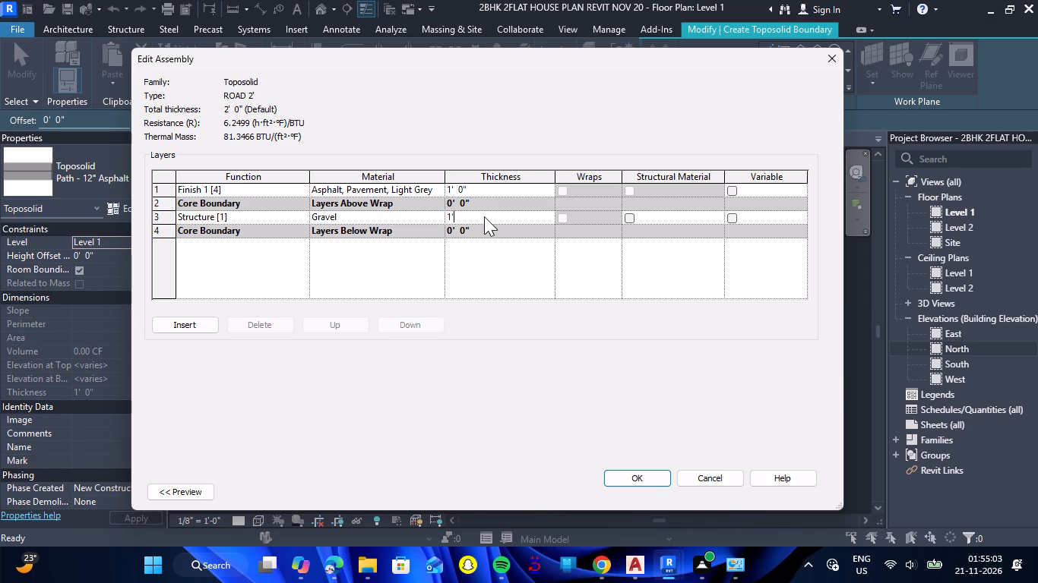
click(616, 473)
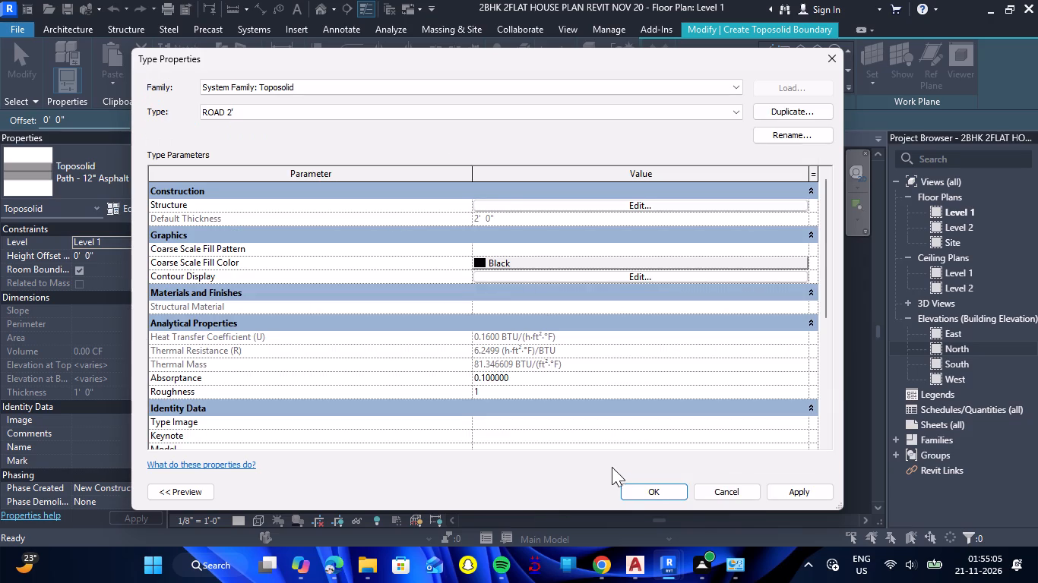
click(641, 488)
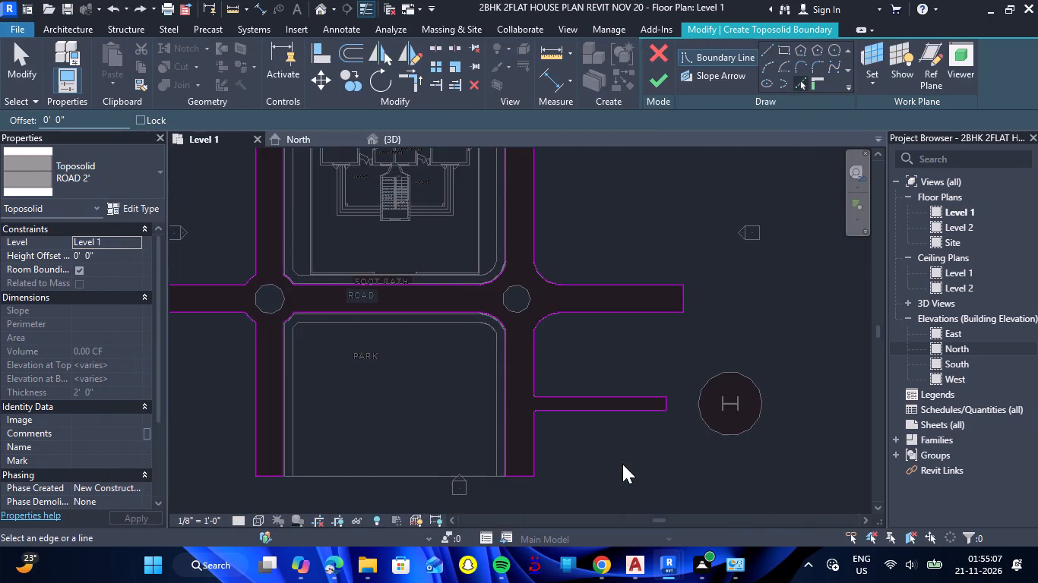
Finish the road toposolid's boundary sketch and inspect the road junction in the 3D view.
scroll(622, 431, down, 2)
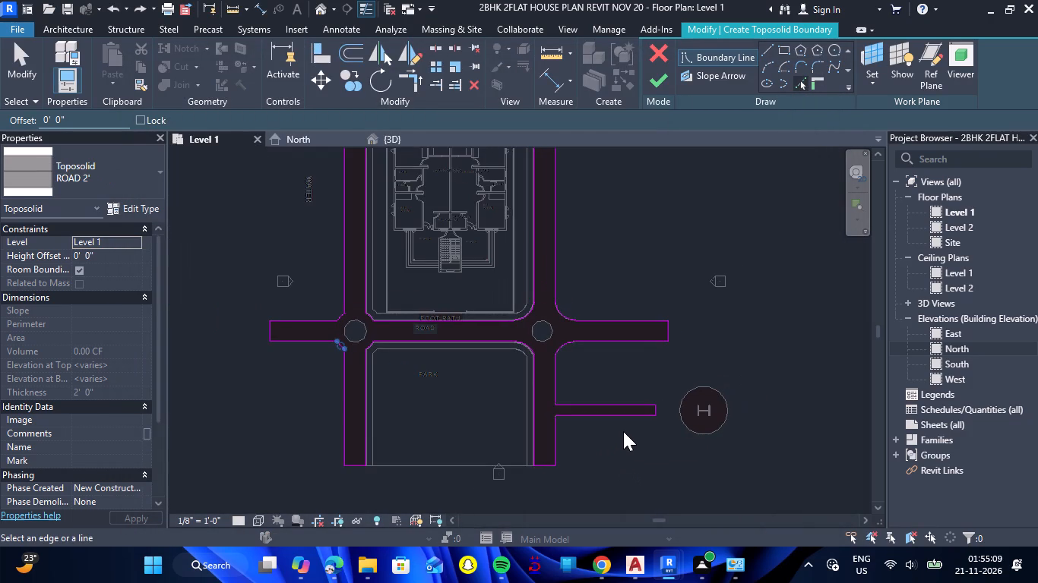
click(647, 87)
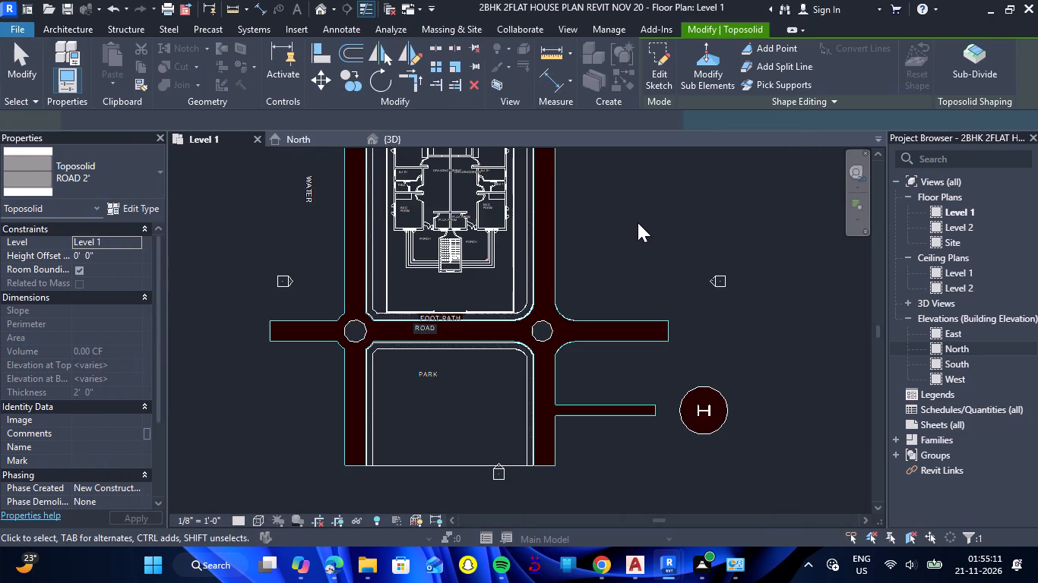
click(391, 143)
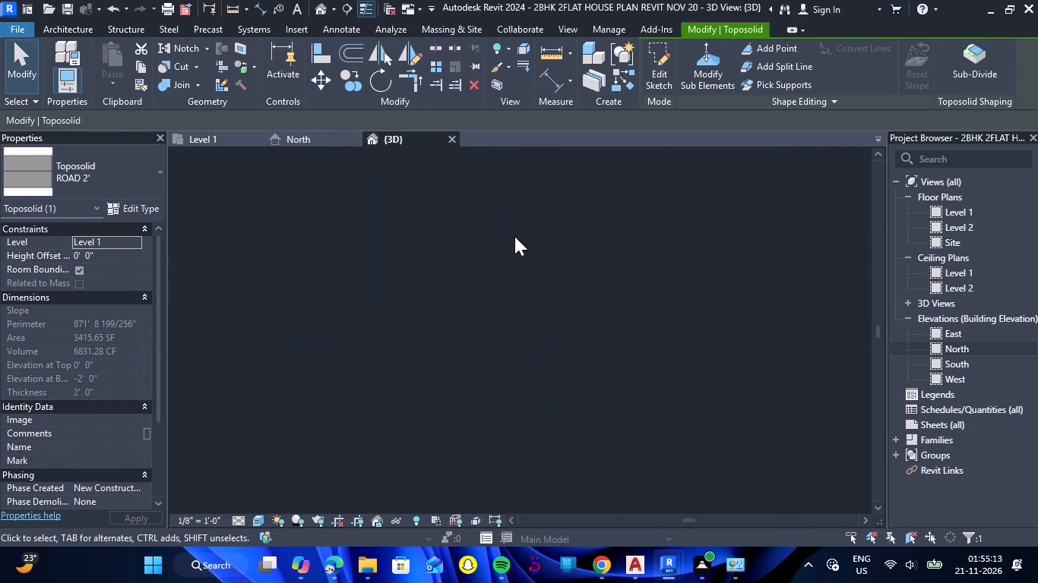
click(533, 405)
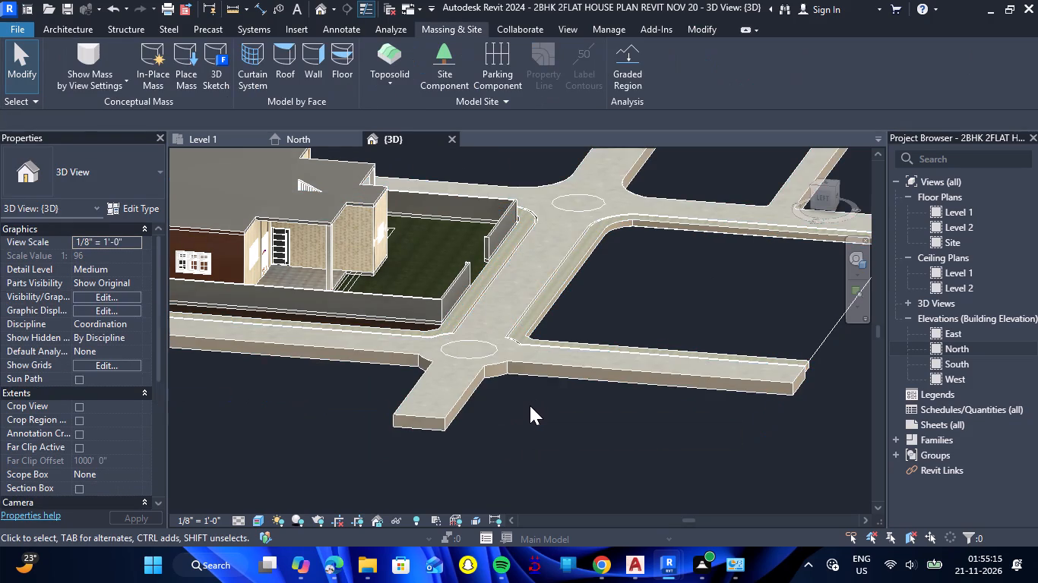
scroll(467, 388, up, 6)
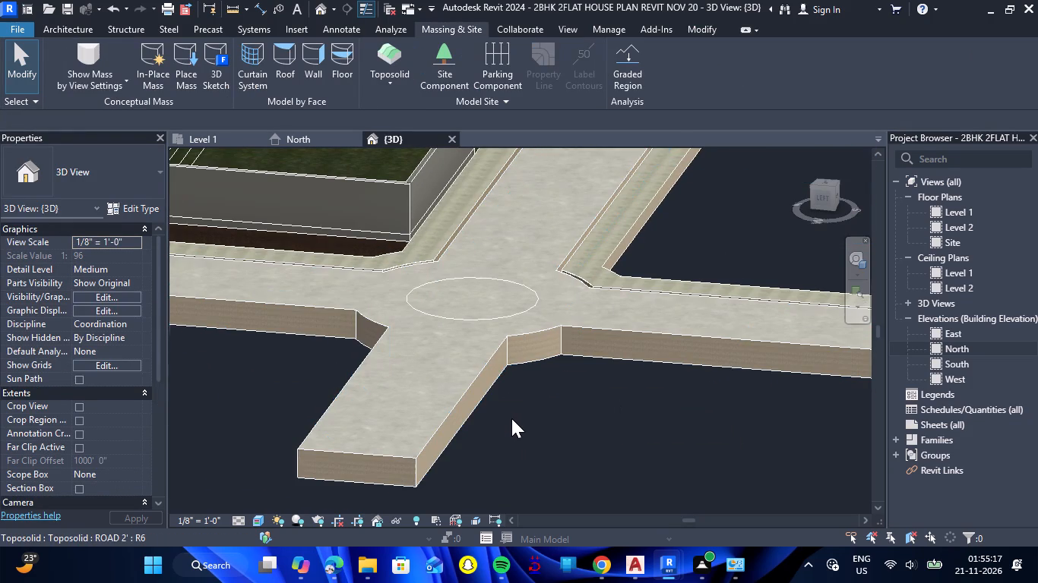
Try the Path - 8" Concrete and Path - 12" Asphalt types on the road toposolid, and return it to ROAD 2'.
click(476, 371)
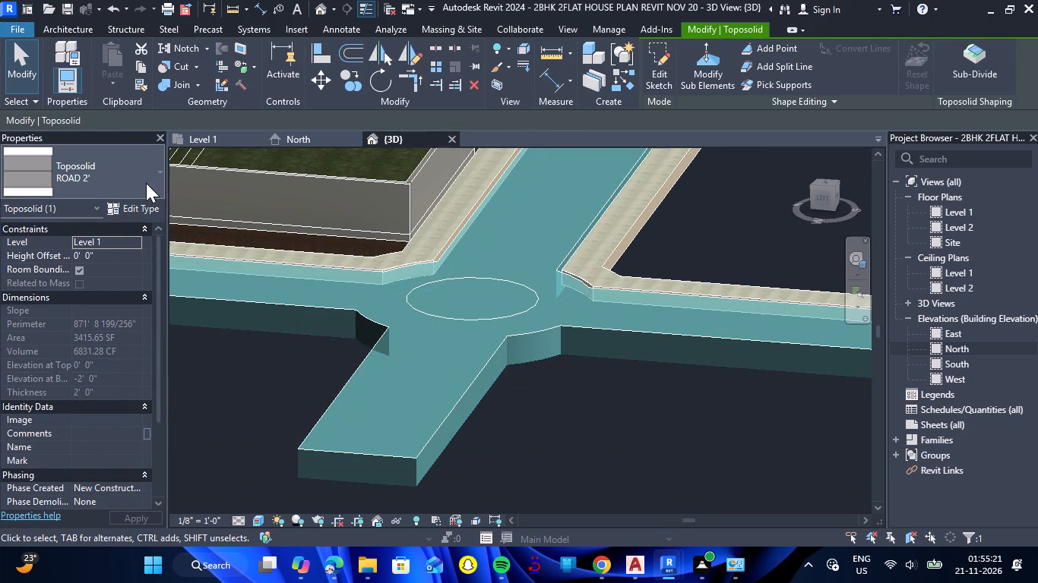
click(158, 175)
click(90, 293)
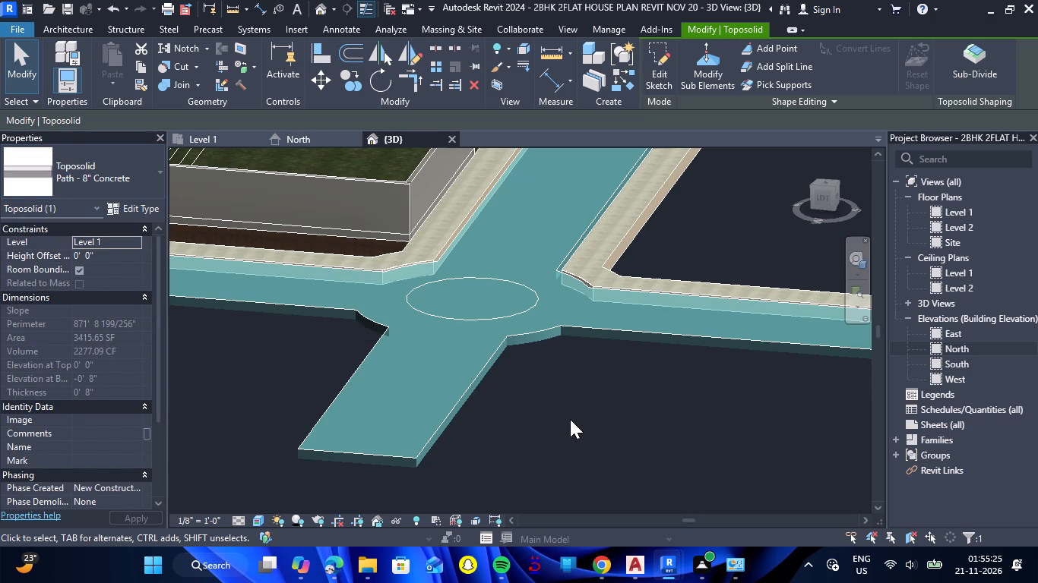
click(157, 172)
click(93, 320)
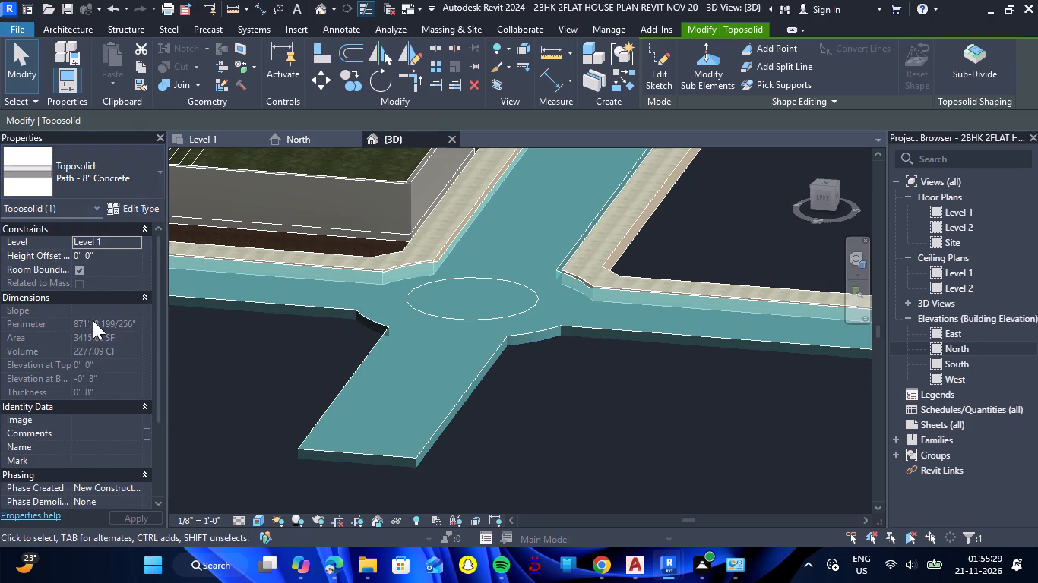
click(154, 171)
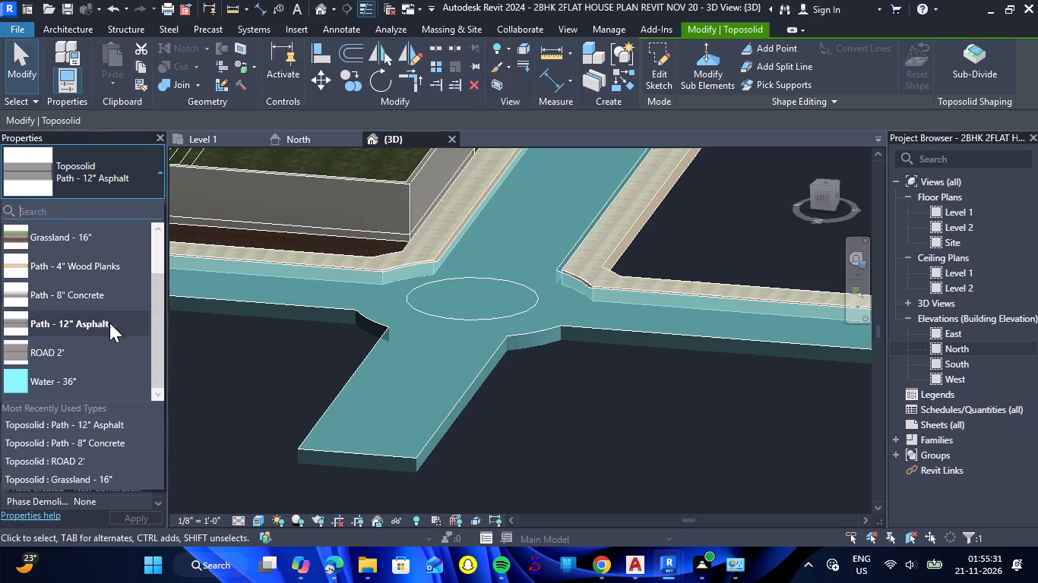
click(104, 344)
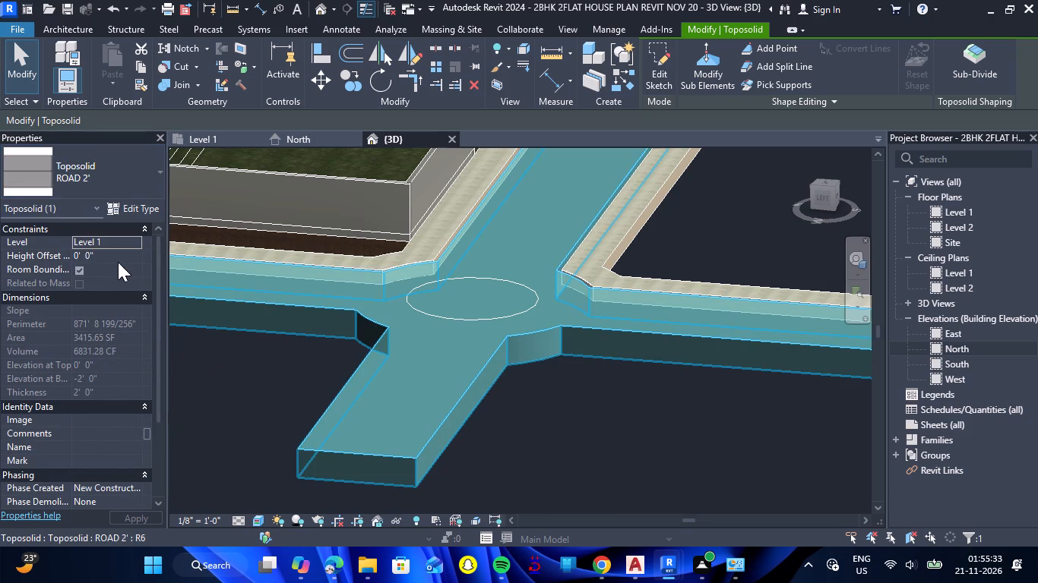
Set the road toposolid's height offset from Level 1 to -6".
click(118, 260)
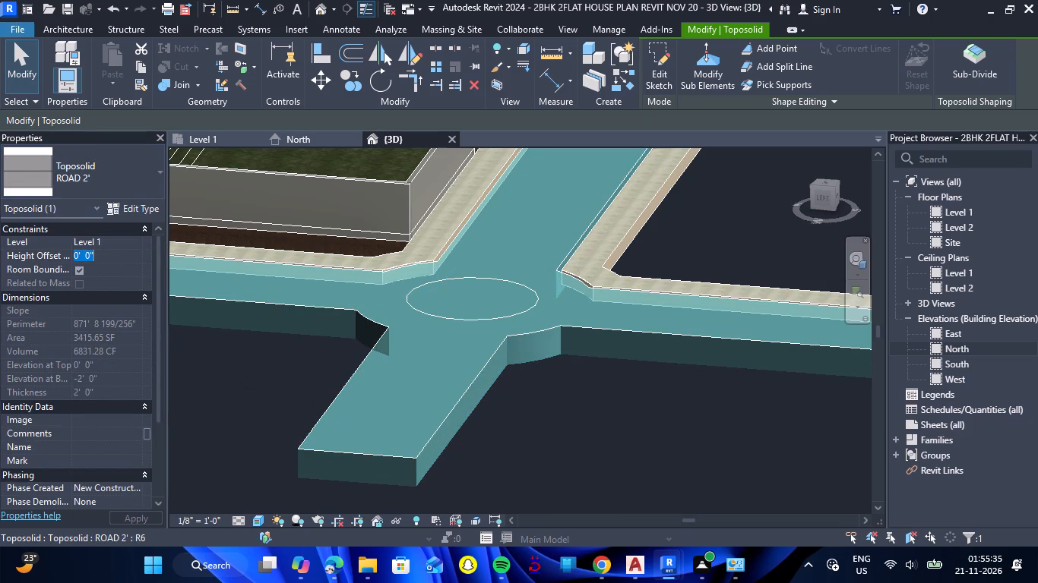
key(minus)
text(6")
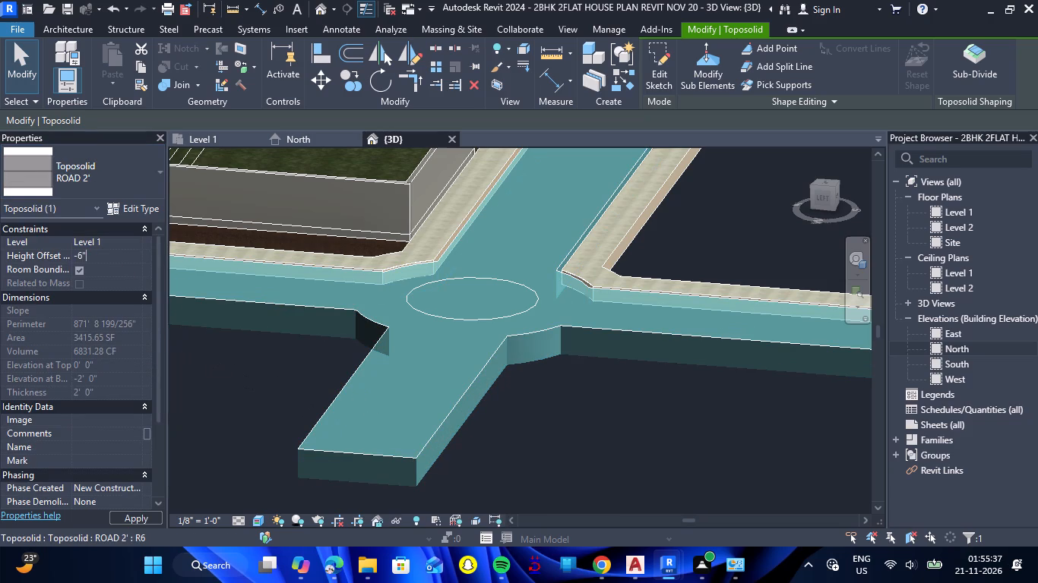
key(Return)
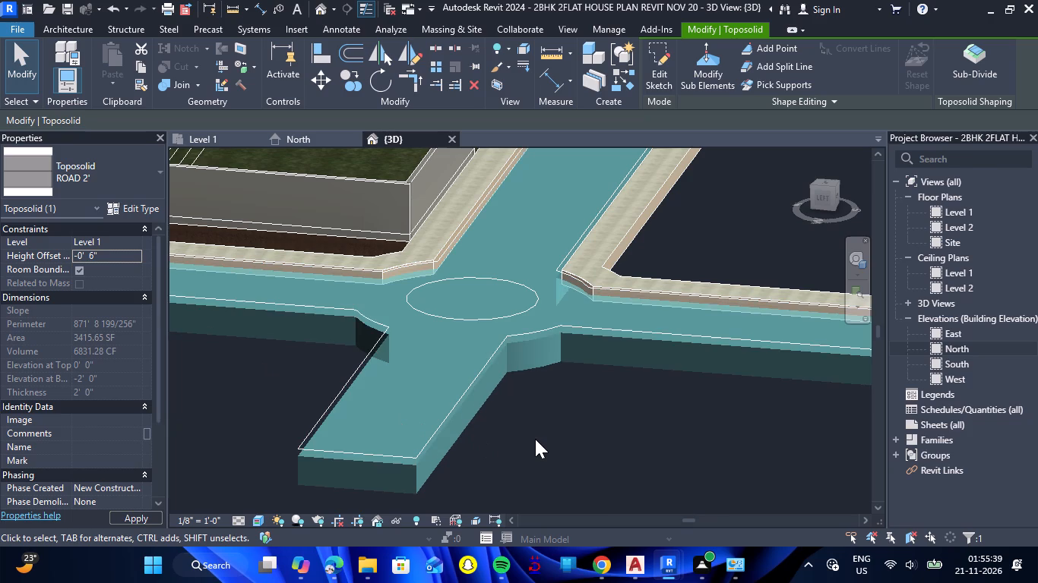
click(535, 439)
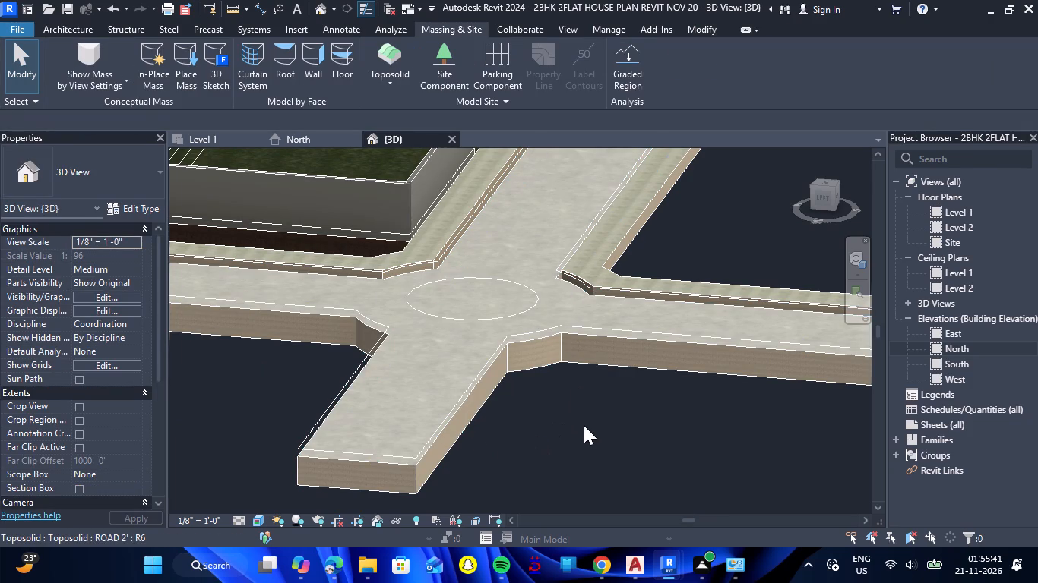
Paint the road toposolid's top face with the ROAD material.
scroll(498, 432, up, 1)
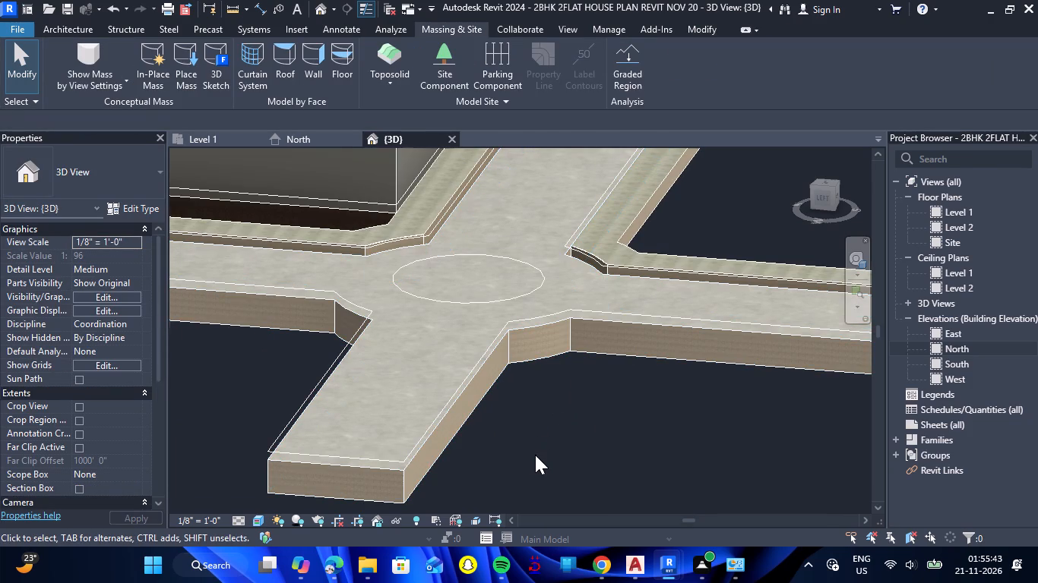
text(PT)
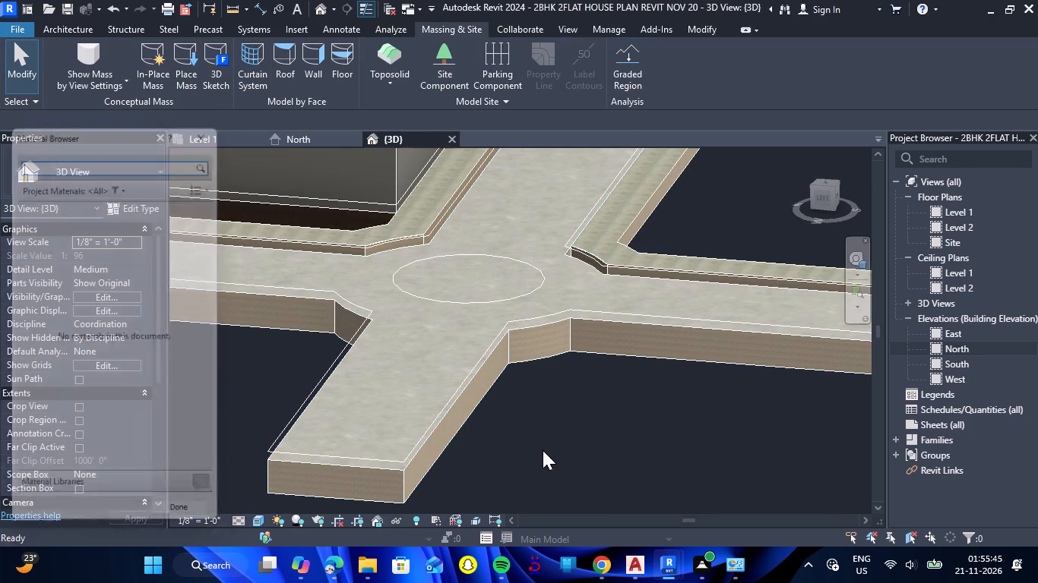
click(193, 154)
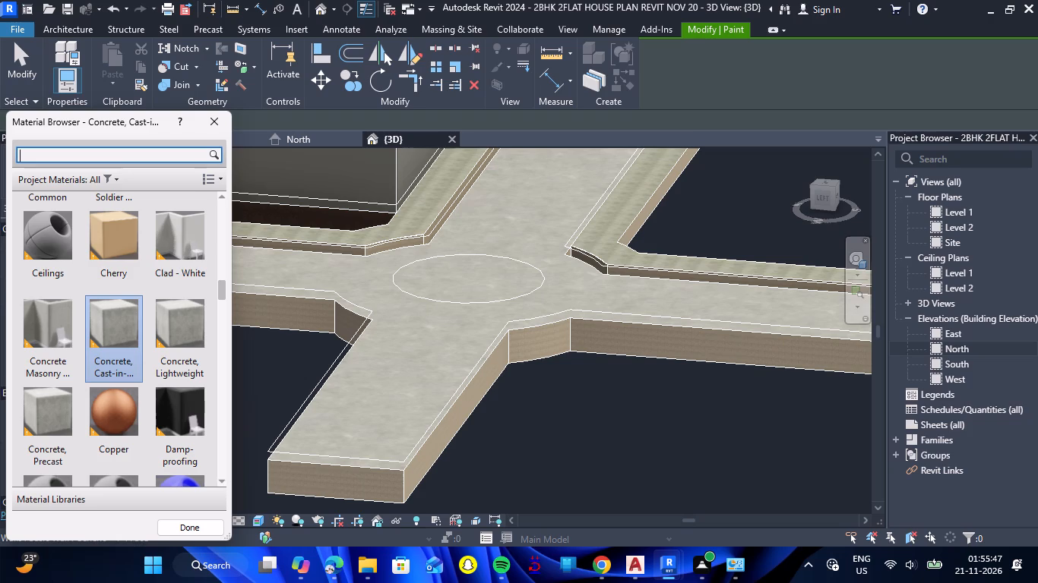
text(ROAD)
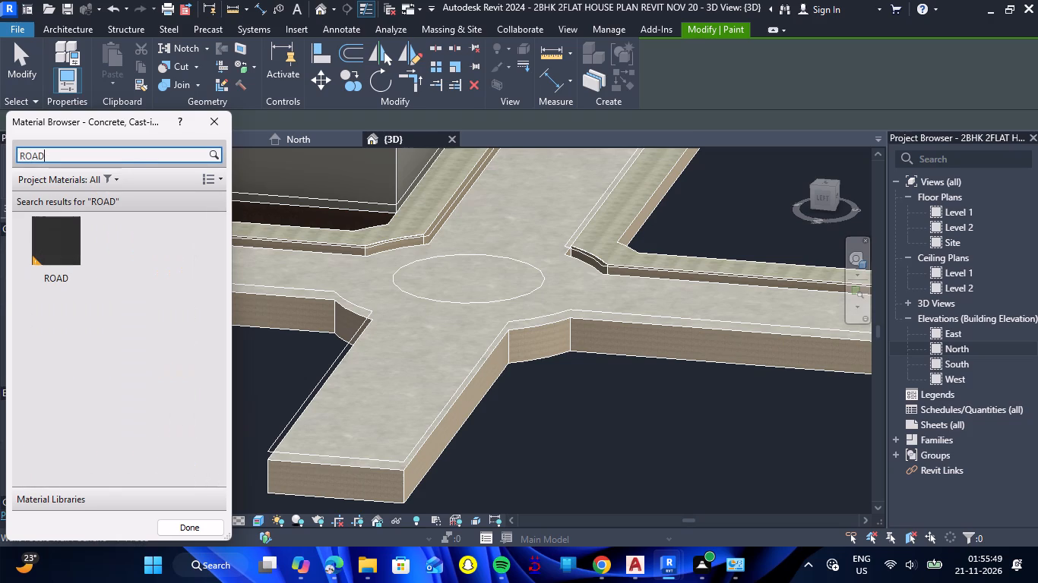
click(42, 249)
click(380, 383)
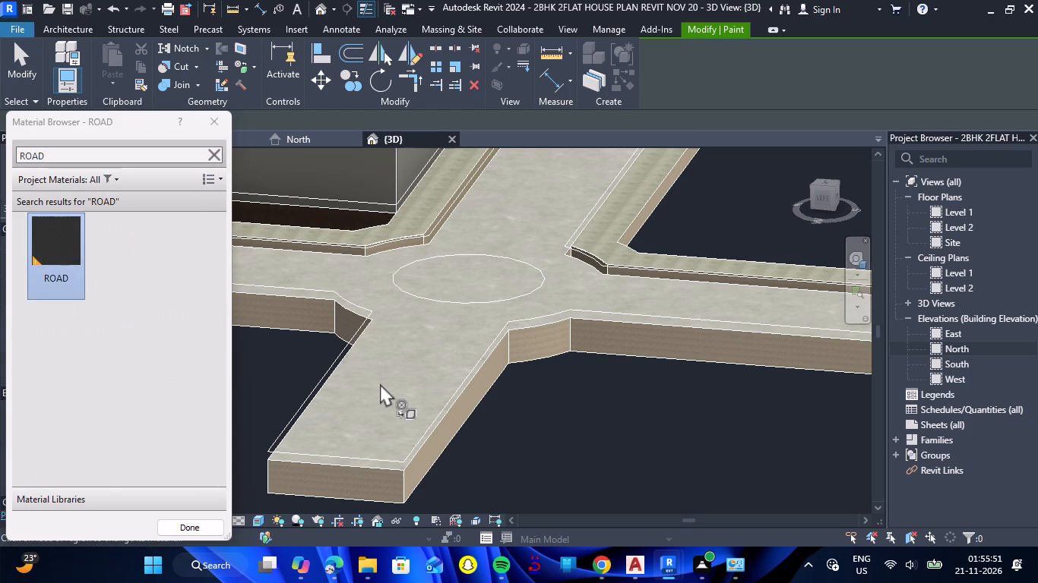
click(428, 433)
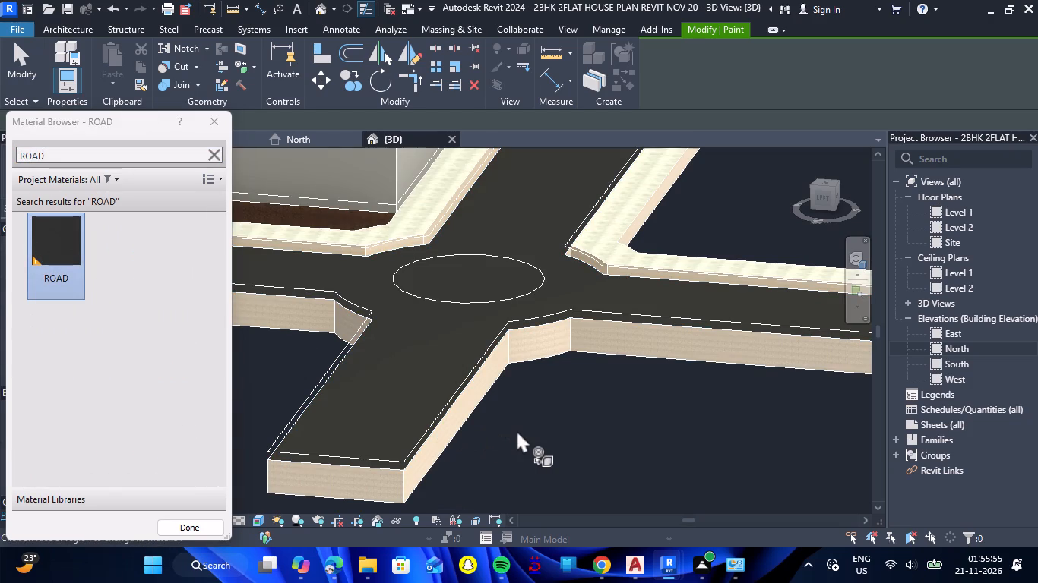
key(Escape)
scroll(517, 430, down, 4)
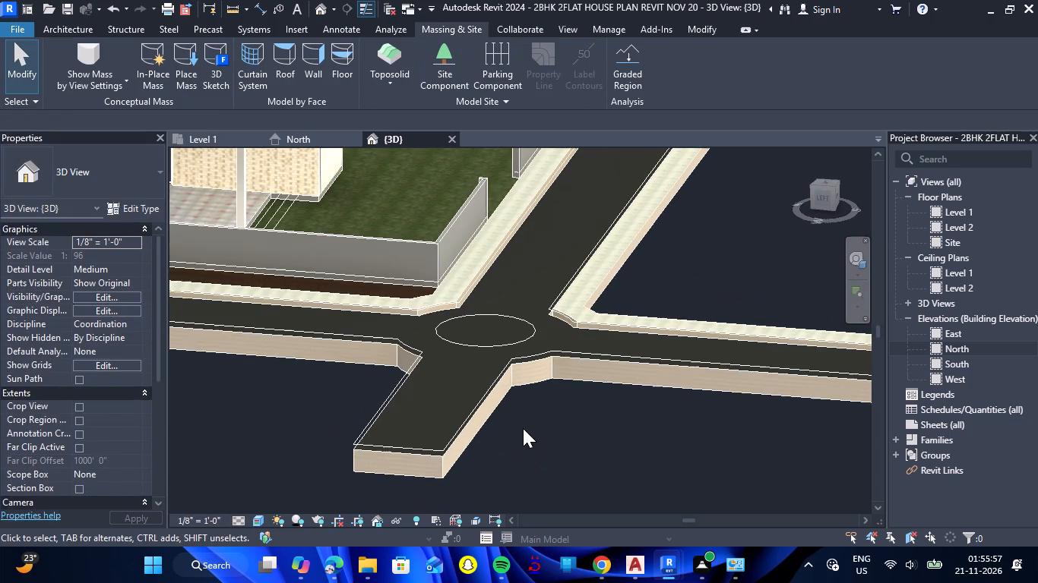
Paint the ROAD material on the short road stub's end and side faces at the junction, the curved corner and the adjoining branch's side.
scroll(523, 428, down, 4)
scroll(448, 475, up, 4)
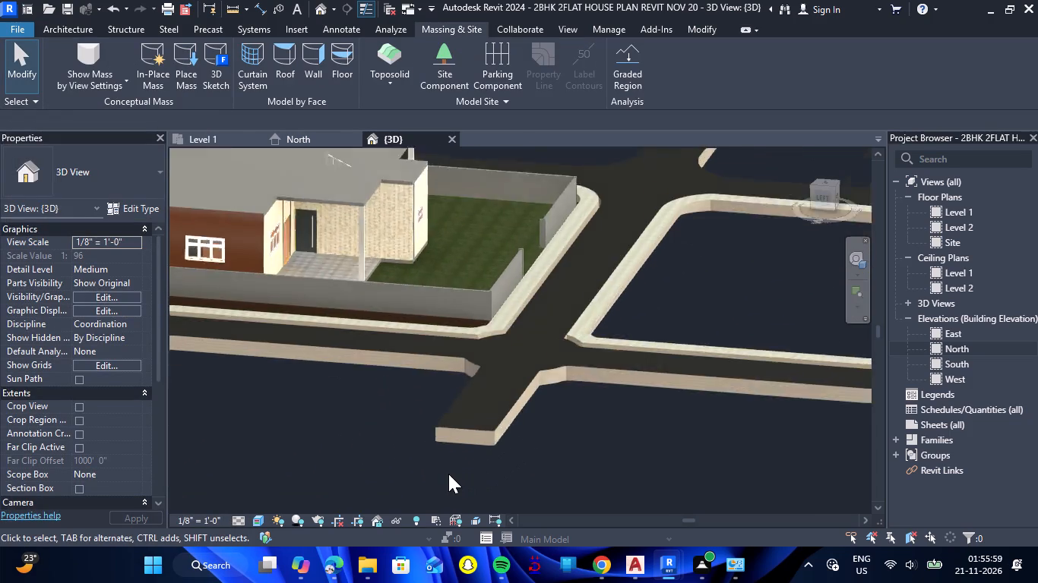
text(PT)
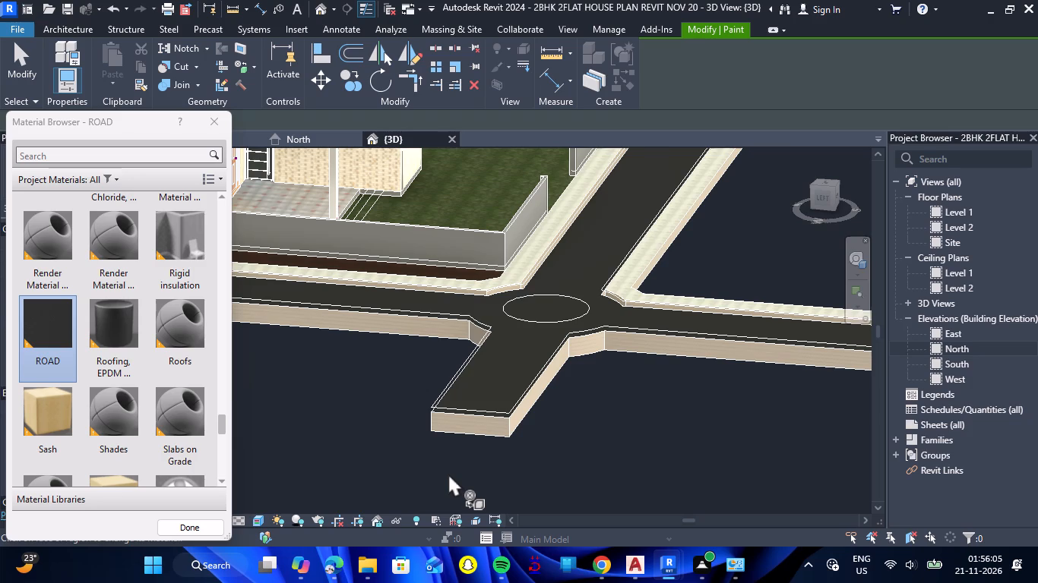
scroll(463, 435, up, 4)
click(464, 423)
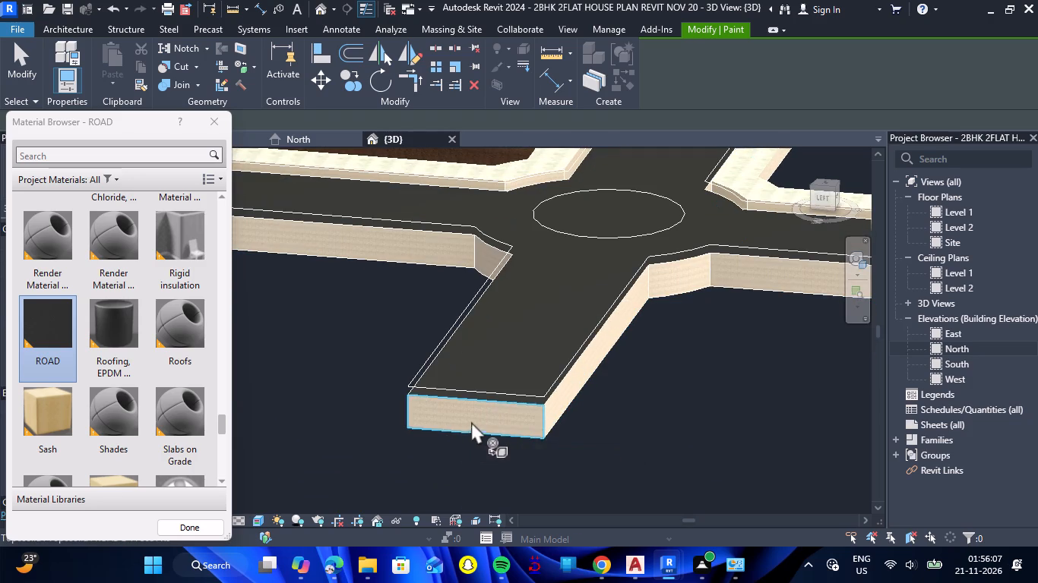
click(560, 397)
click(675, 284)
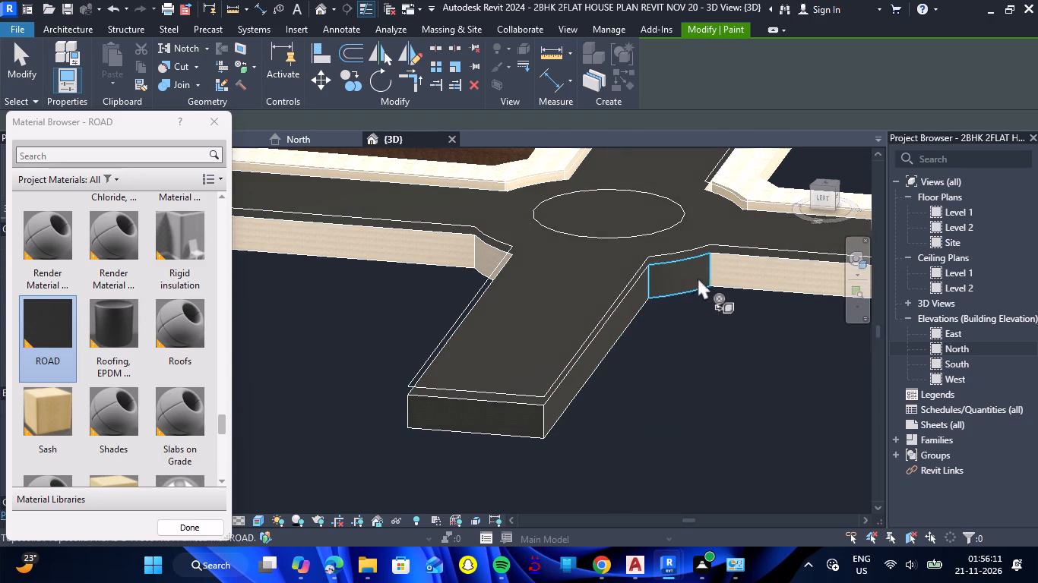
click(726, 271)
Paint the ROAD material on the end face of the road branch running beside the footpath, away from the house.
scroll(650, 339, down, 11)
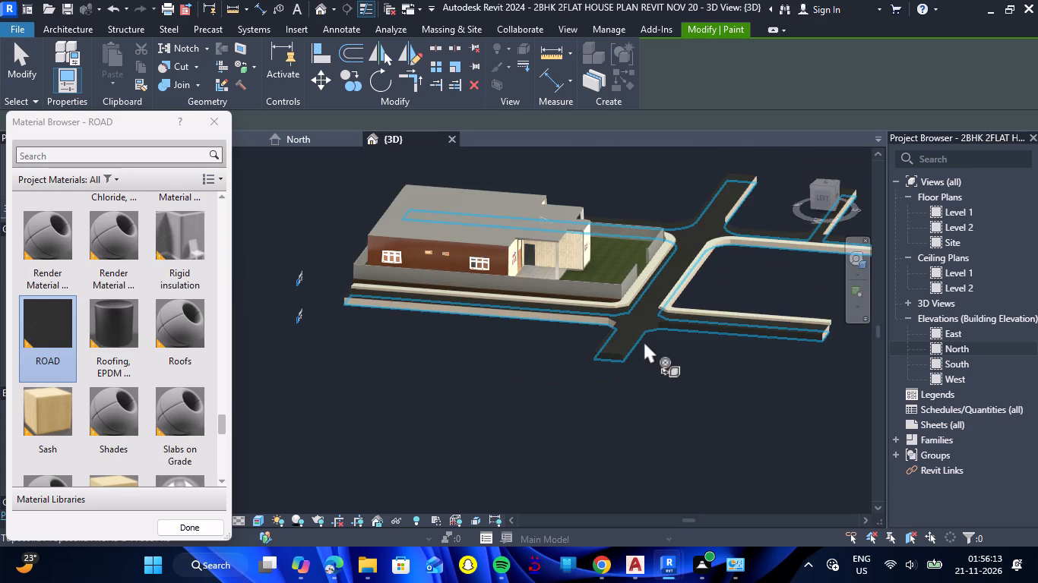
scroll(761, 334, up, 7)
scroll(728, 334, down, 5)
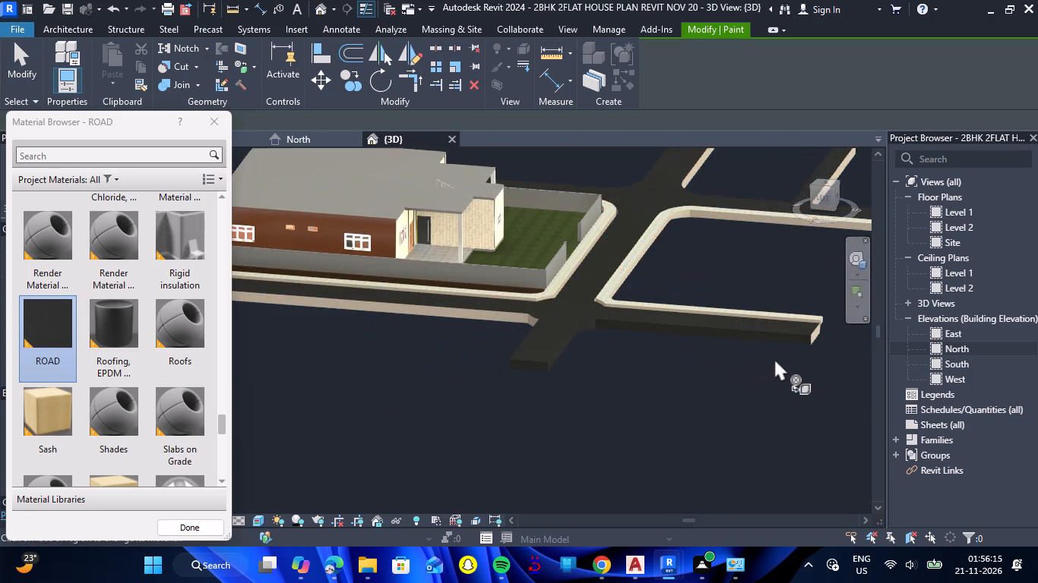
scroll(804, 339, up, 13)
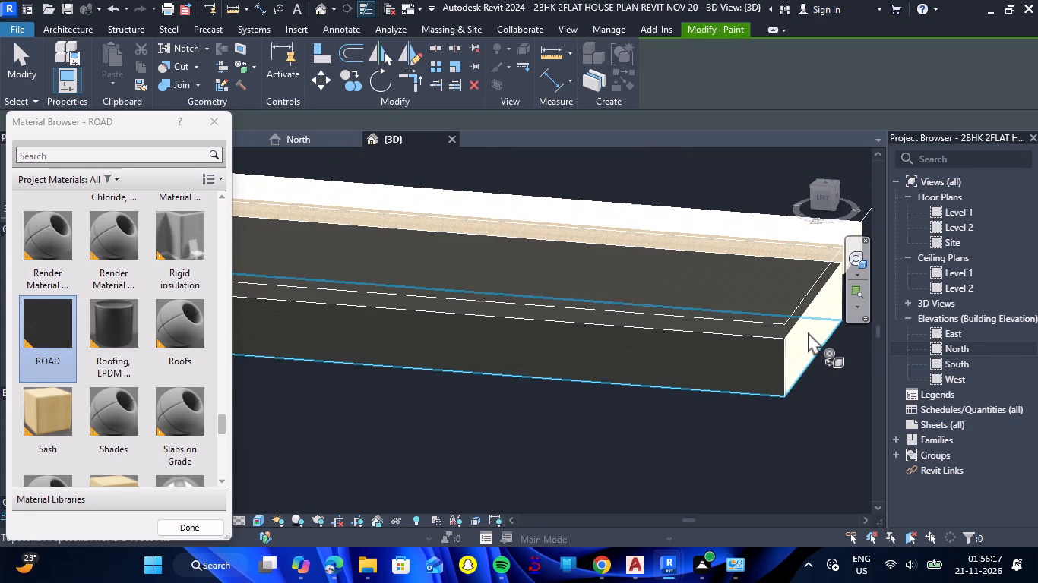
click(809, 332)
Paint the ROAD material on the long outer side face of the road alongside the house's brown side wall.
scroll(805, 364, down, 13)
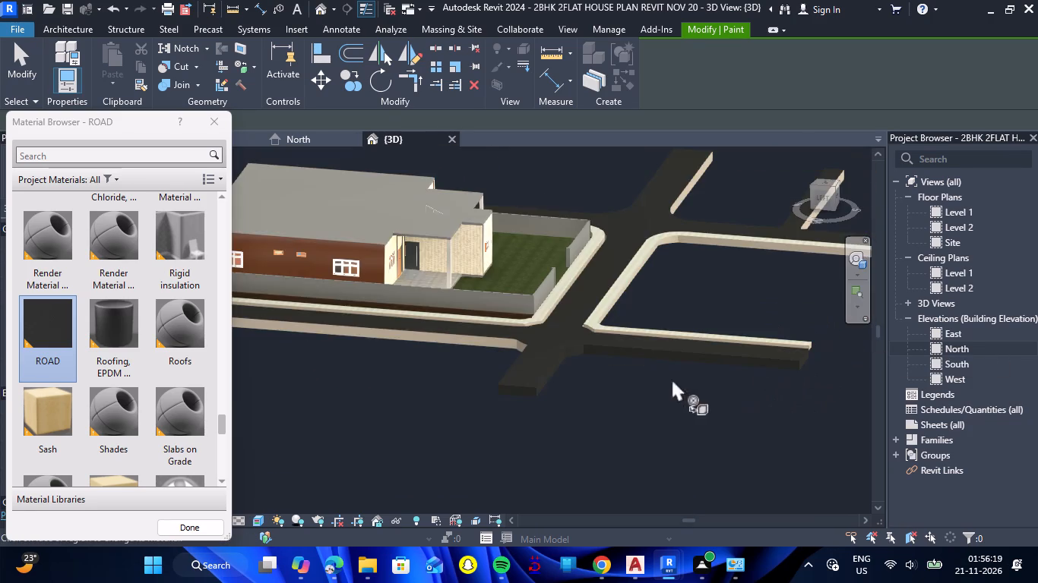
scroll(645, 380, down, 3)
scroll(359, 338, up, 7)
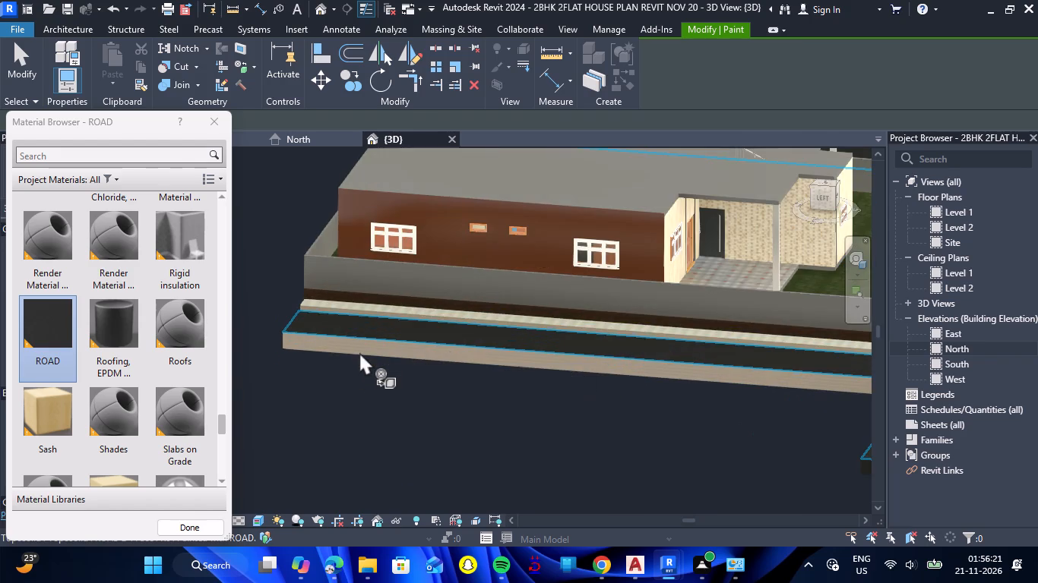
scroll(359, 345, up, 7)
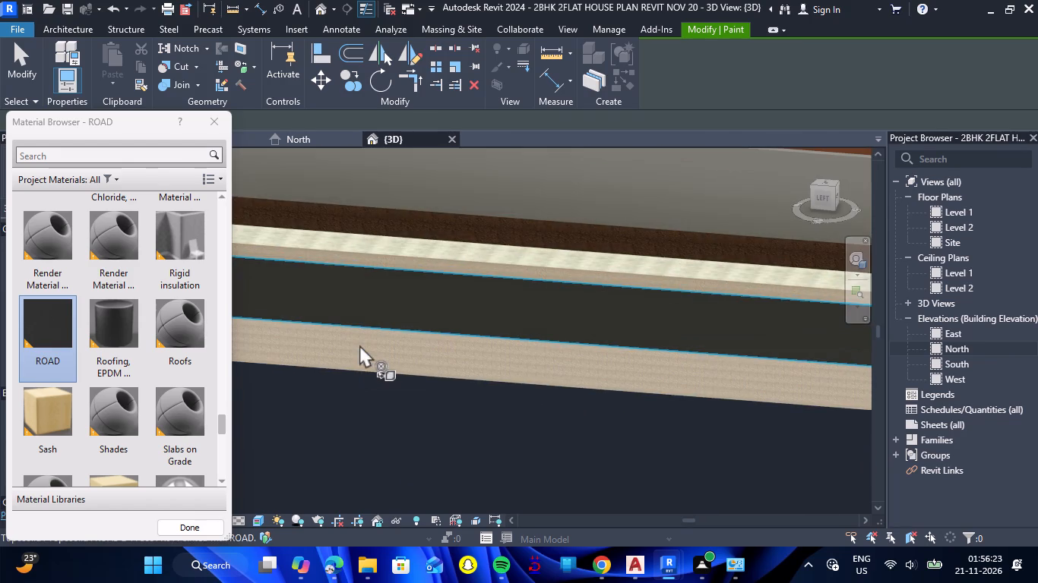
click(364, 348)
Orbit to the opposite side of the site and paint the far road arm's side face beneath the footpath's end with ROAD.
scroll(376, 362, down, 14)
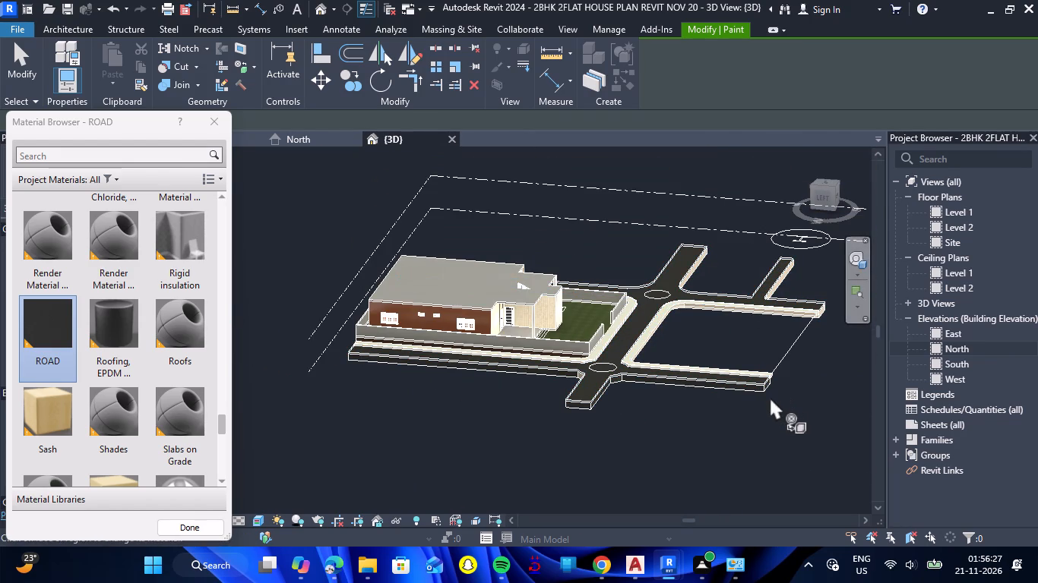
shift+drag(770, 397, 542, 392)
shift+right_drag(770, 397, 542, 392)
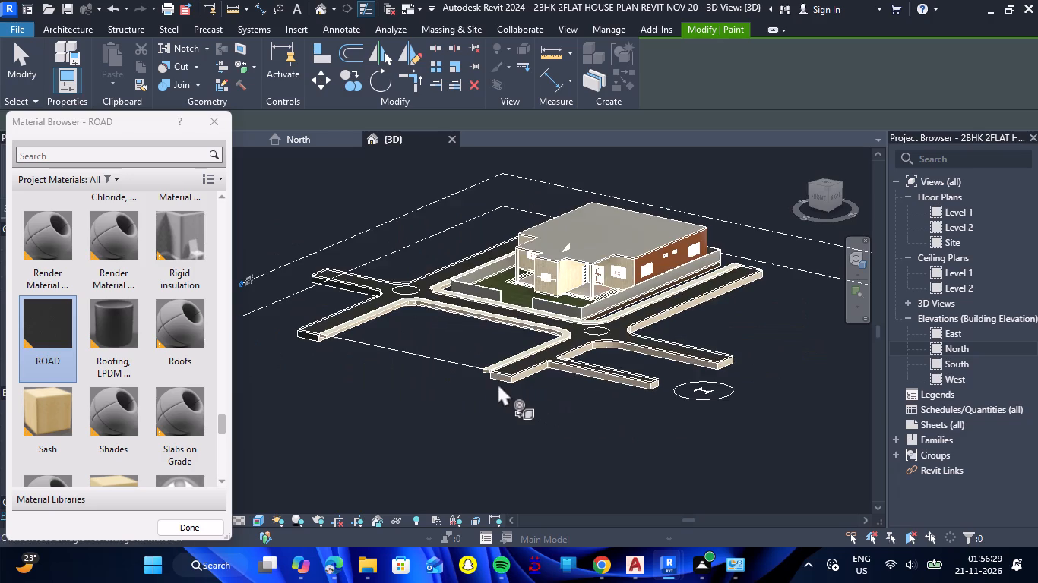
scroll(496, 379, up, 5)
scroll(438, 369, down, 4)
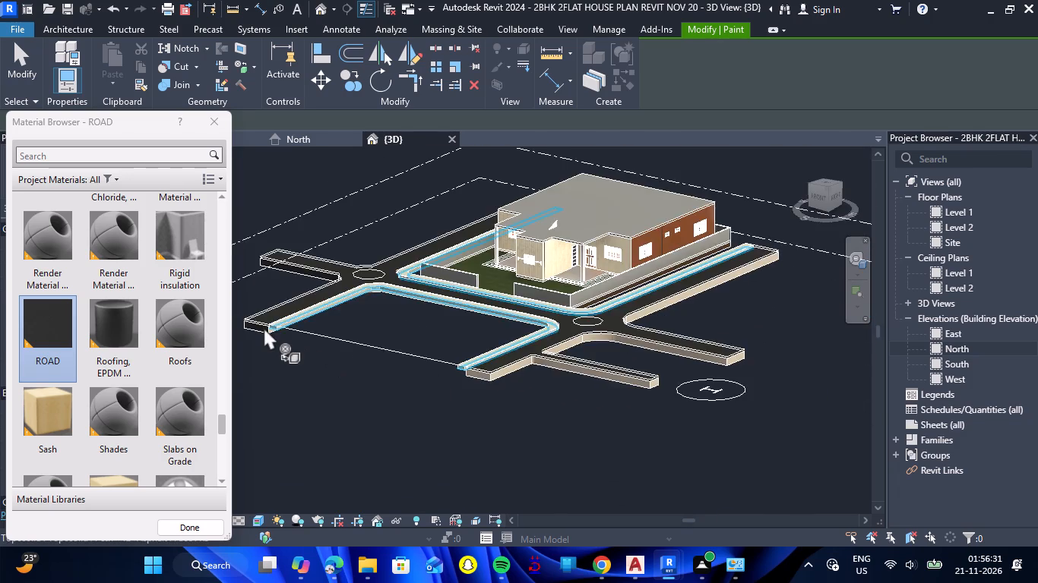
scroll(264, 327, up, 14)
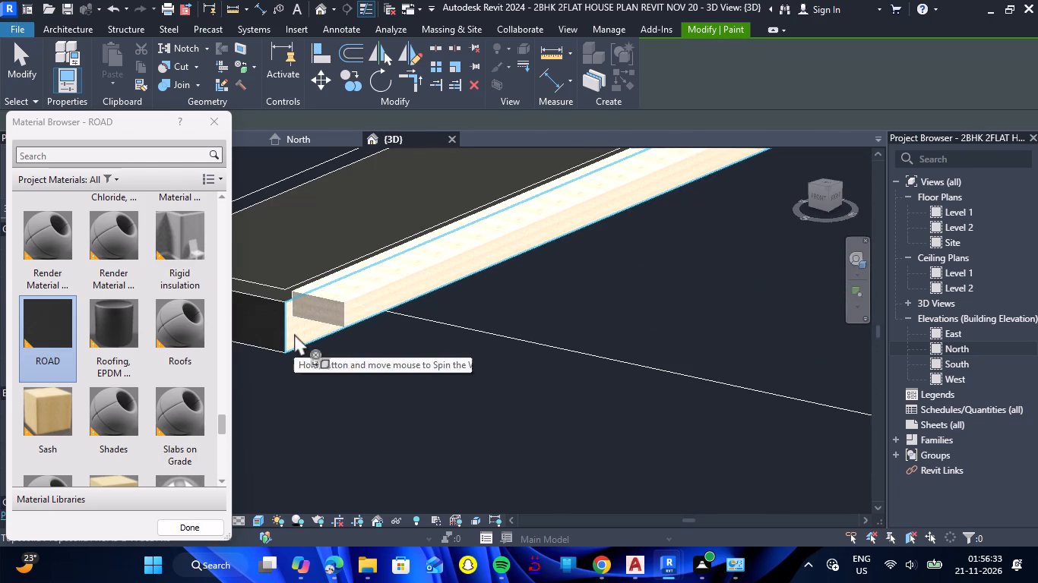
click(294, 333)
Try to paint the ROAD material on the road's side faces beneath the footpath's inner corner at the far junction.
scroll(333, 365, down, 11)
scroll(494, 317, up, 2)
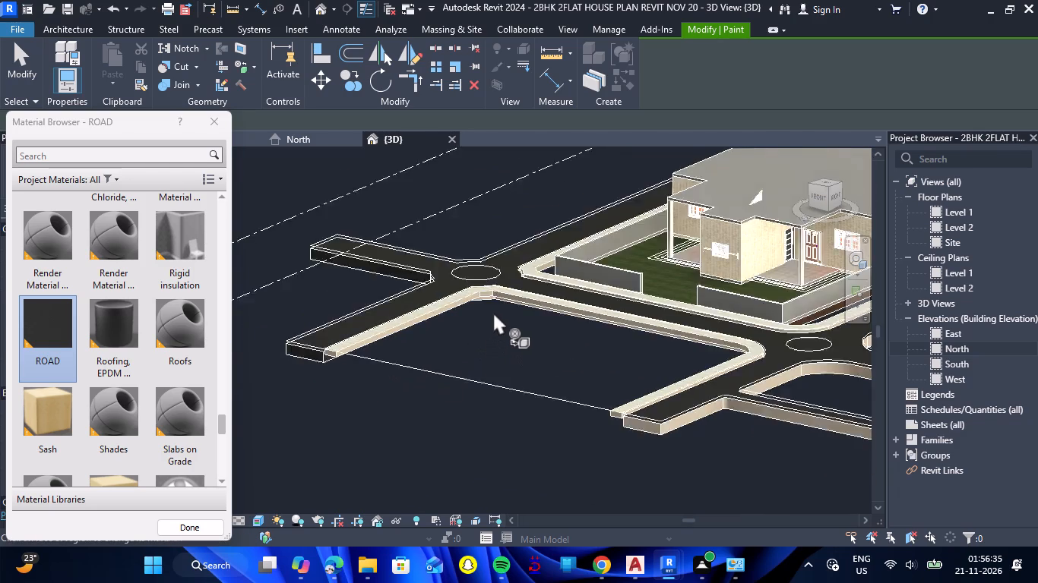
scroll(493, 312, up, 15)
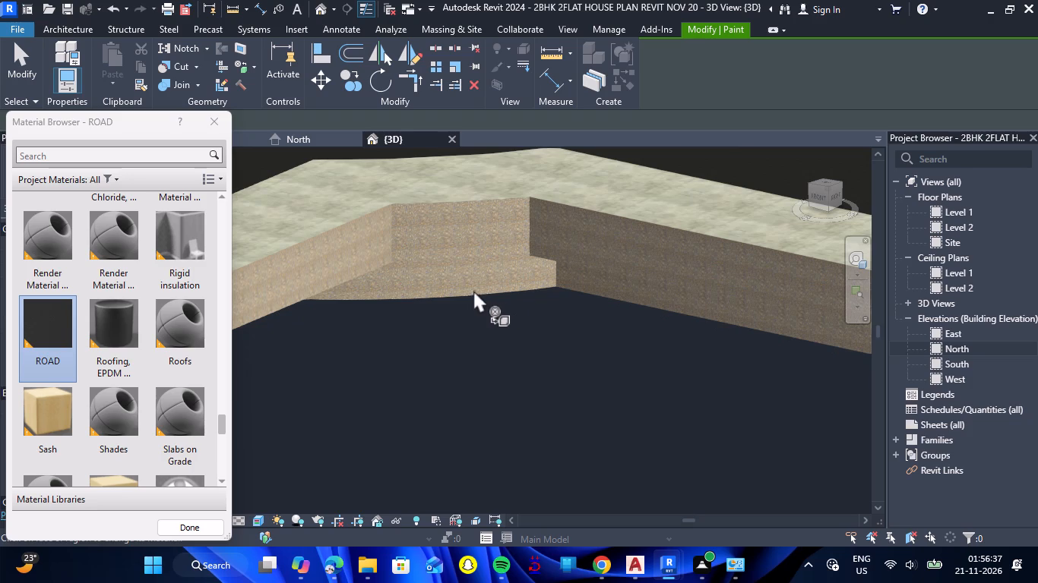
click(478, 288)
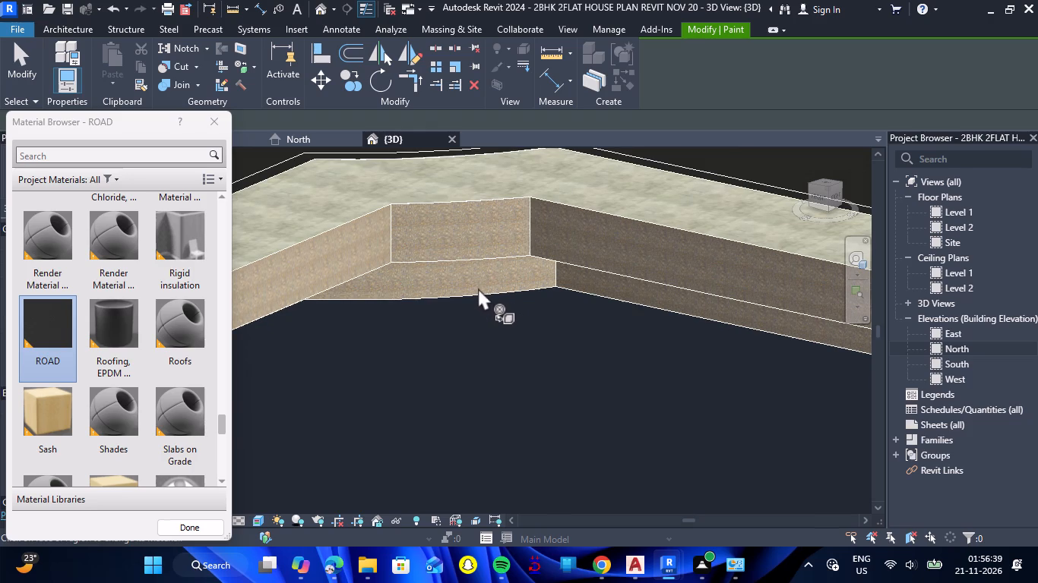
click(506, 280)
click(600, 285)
Paint the ROAD material on the end face and outer side face of the near road arm, beside the other footpath end.
scroll(571, 295, down, 17)
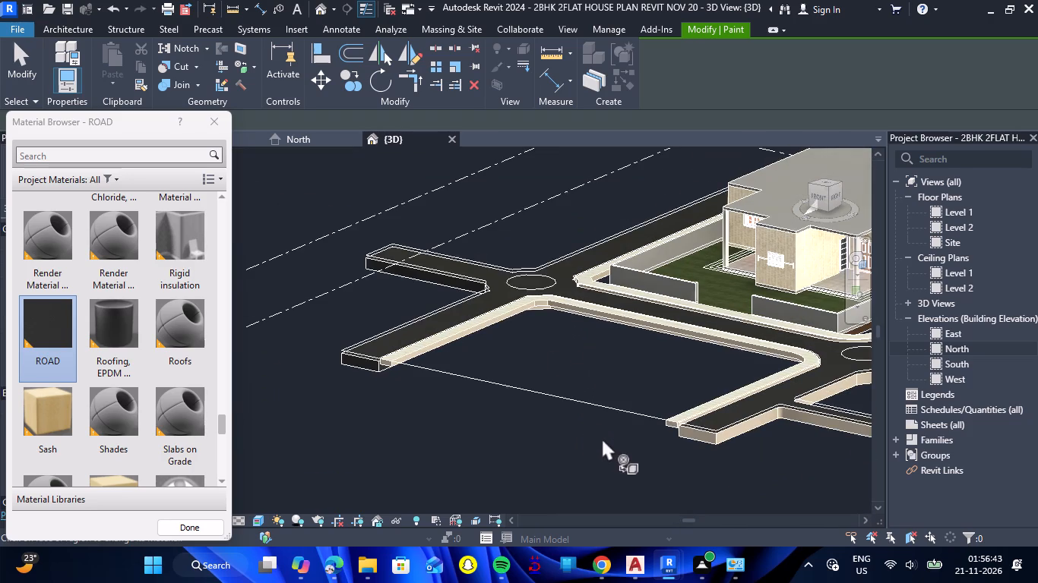
scroll(704, 440, up, 7)
click(682, 425)
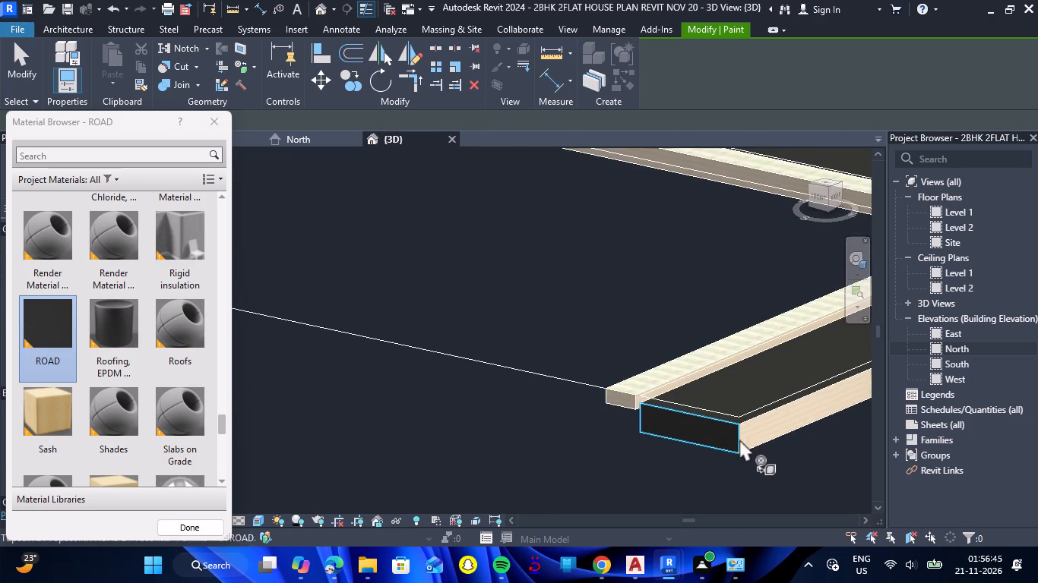
click(756, 434)
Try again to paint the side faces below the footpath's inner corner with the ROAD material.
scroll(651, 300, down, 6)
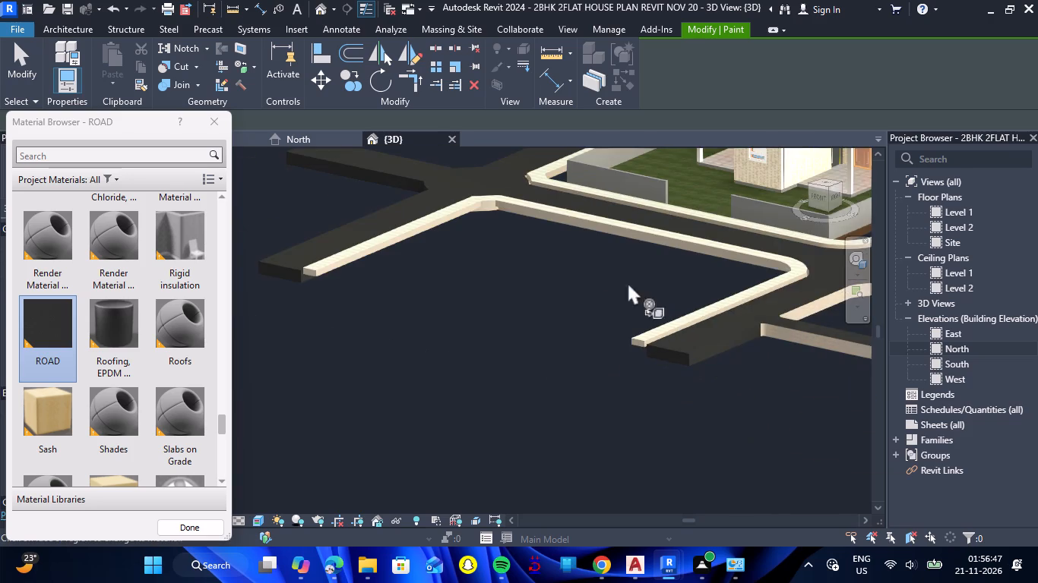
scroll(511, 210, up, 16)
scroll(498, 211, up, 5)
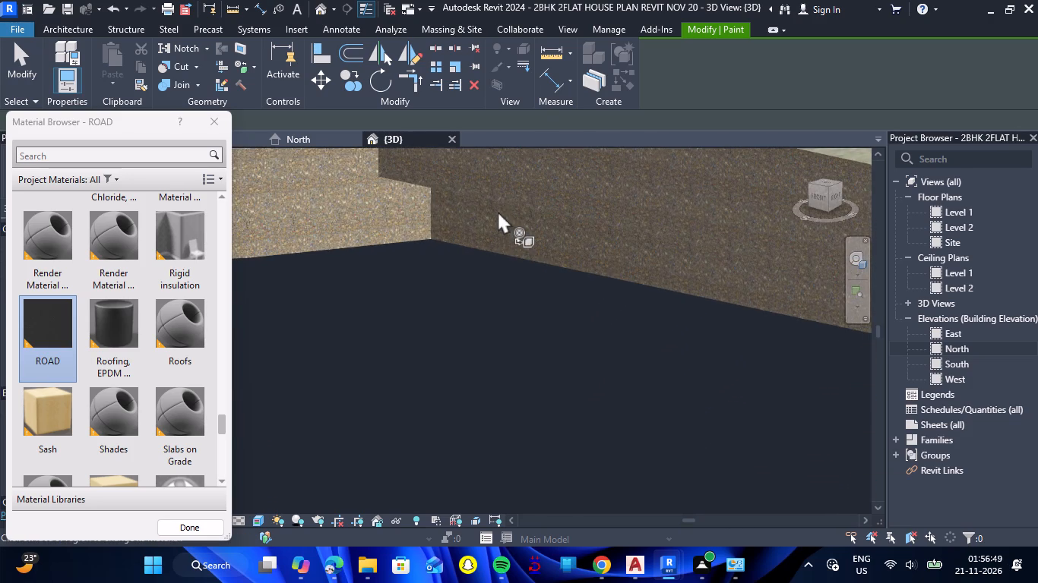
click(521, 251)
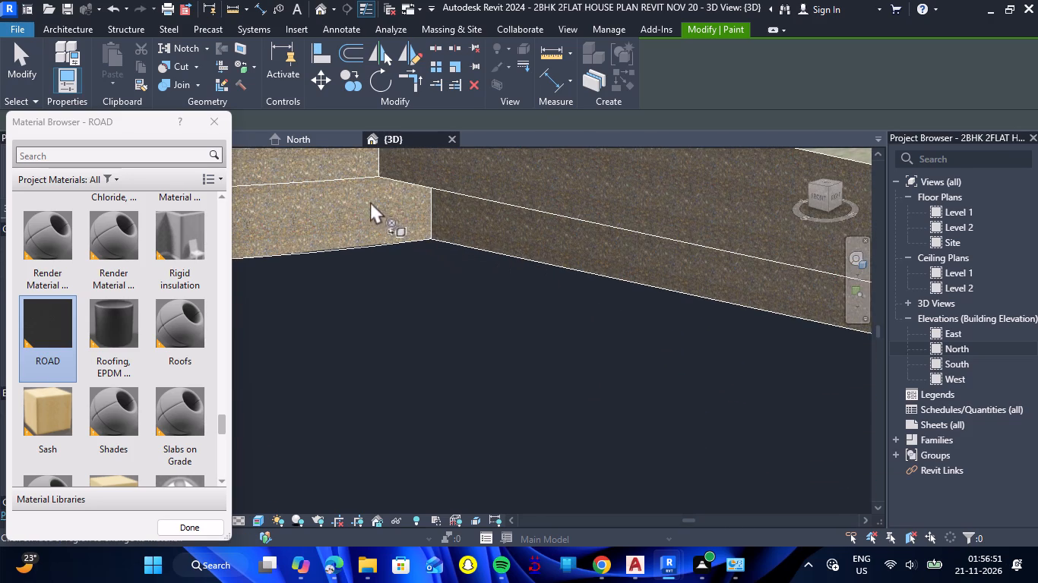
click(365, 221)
Paint the ROAD material on the narrow branch's outer side, its rounded corner and the road side face between the two branches.
scroll(434, 285, down, 8)
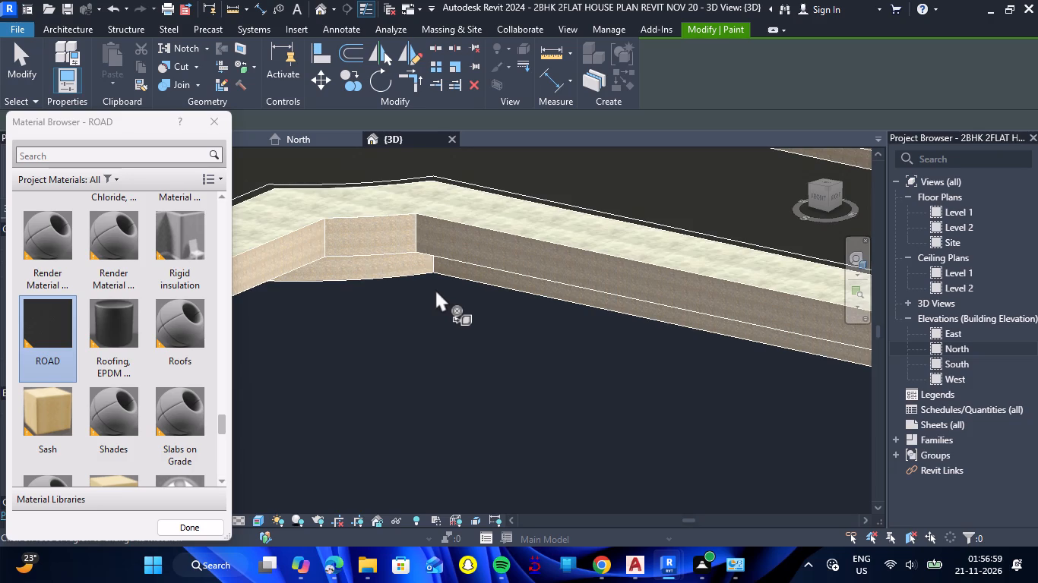
scroll(435, 289, down, 7)
scroll(489, 336, down, 6)
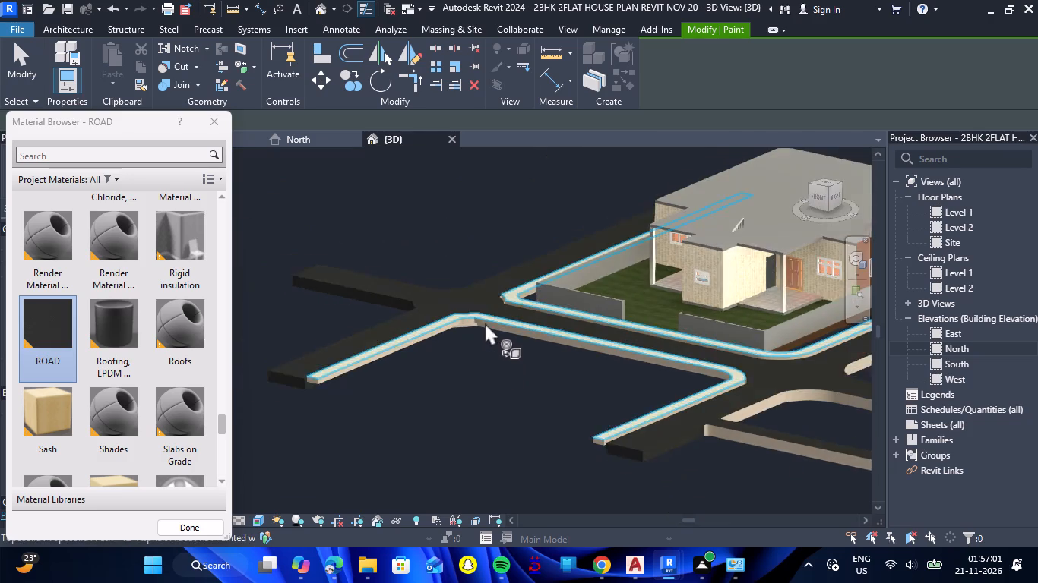
scroll(485, 323, down, 4)
scroll(606, 409, up, 7)
scroll(747, 350, up, 5)
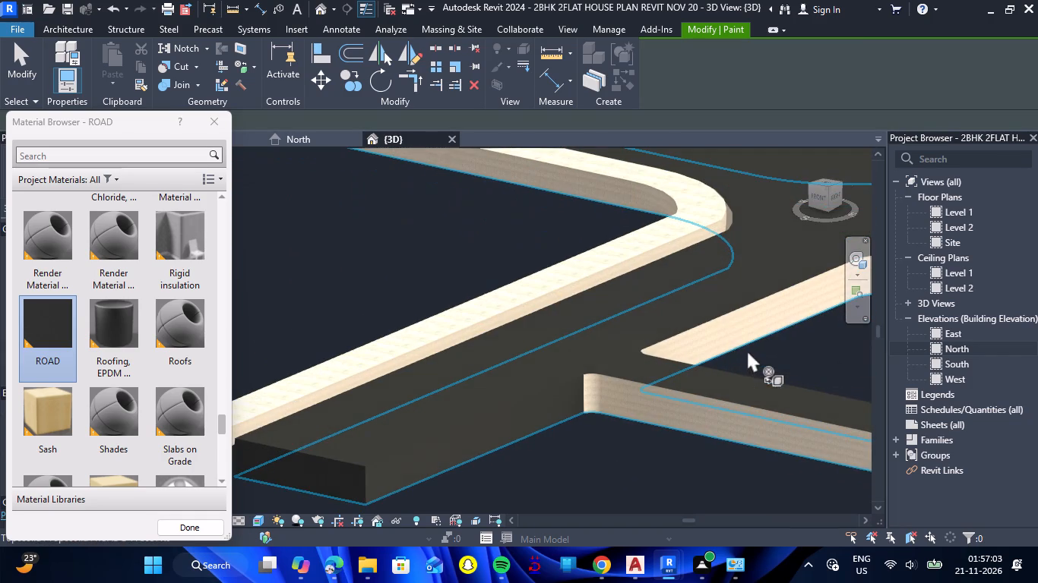
click(733, 332)
click(681, 414)
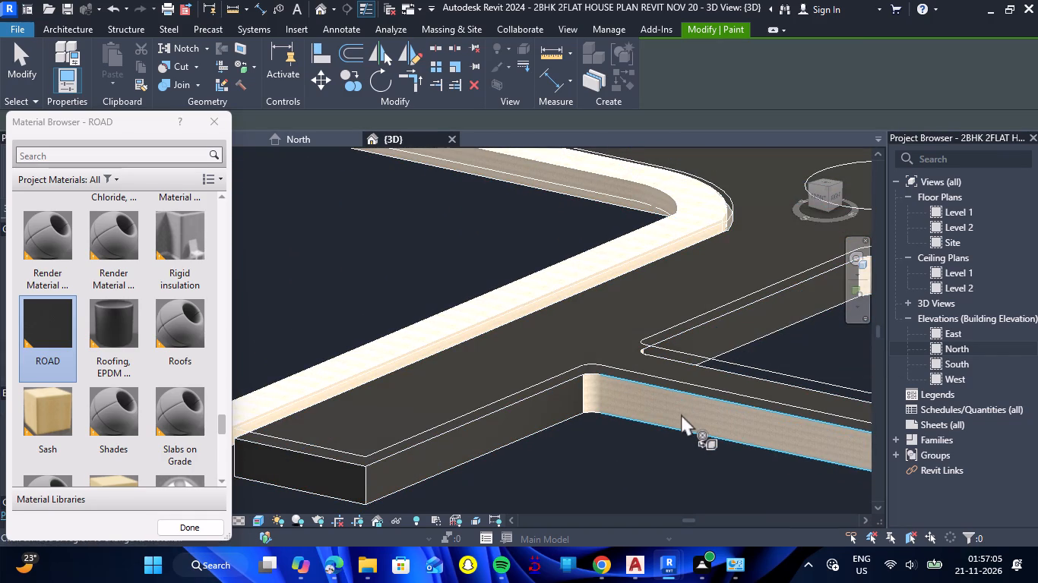
click(590, 391)
Paint the ROAD material on the wider branch's curved corner and straight side, and on the outer side of the road along the house.
scroll(549, 394, down, 8)
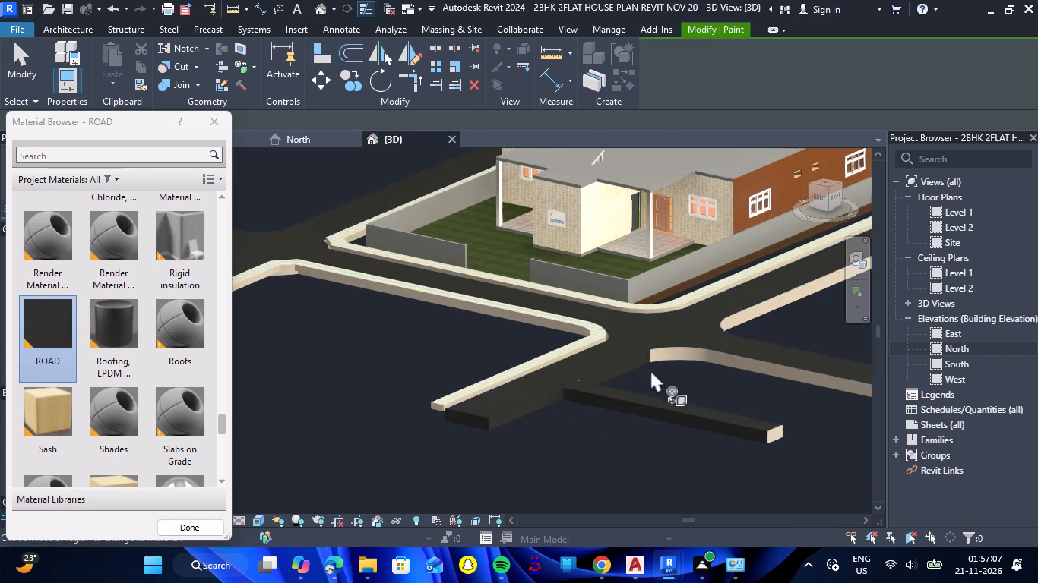
scroll(675, 356, up, 6)
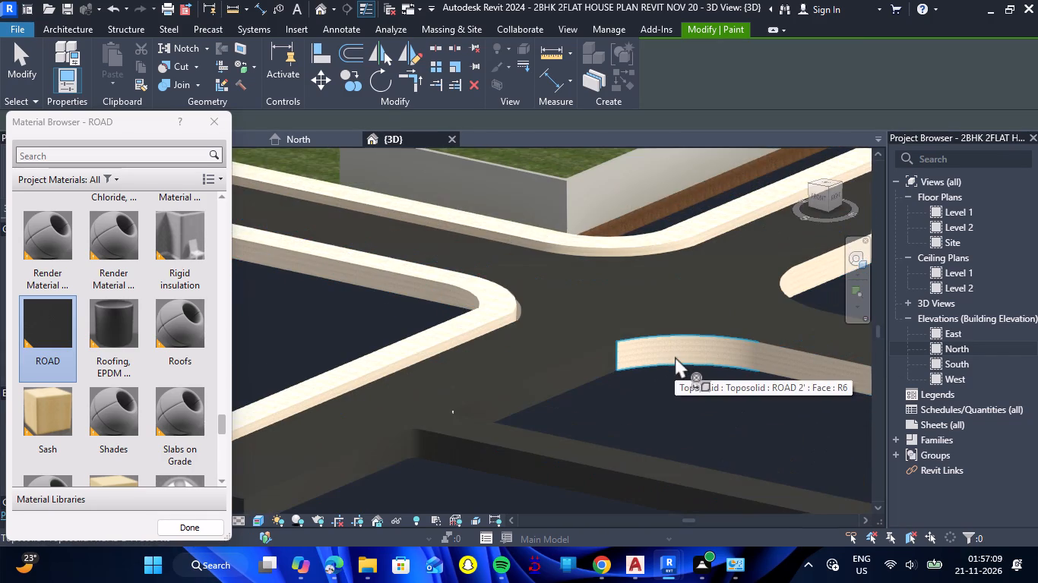
click(673, 357)
scroll(673, 357, down, 5)
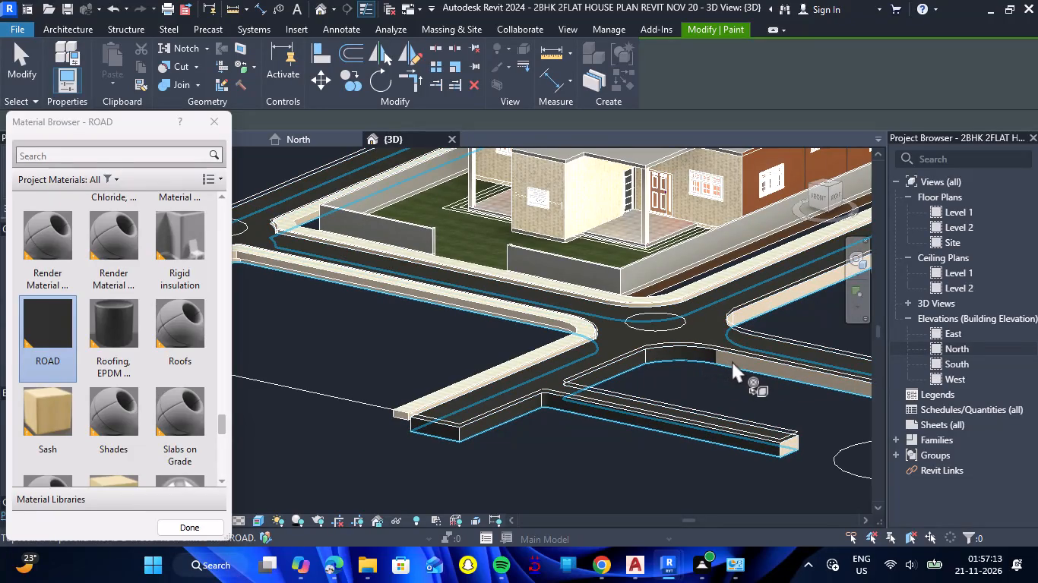
click(732, 361)
scroll(708, 366, down, 4)
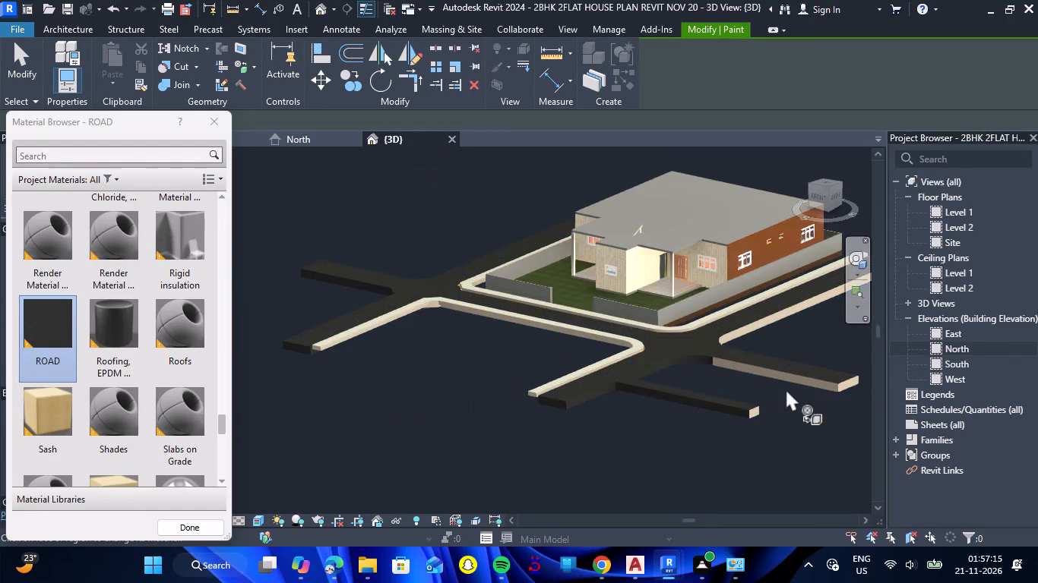
scroll(788, 389, up, 7)
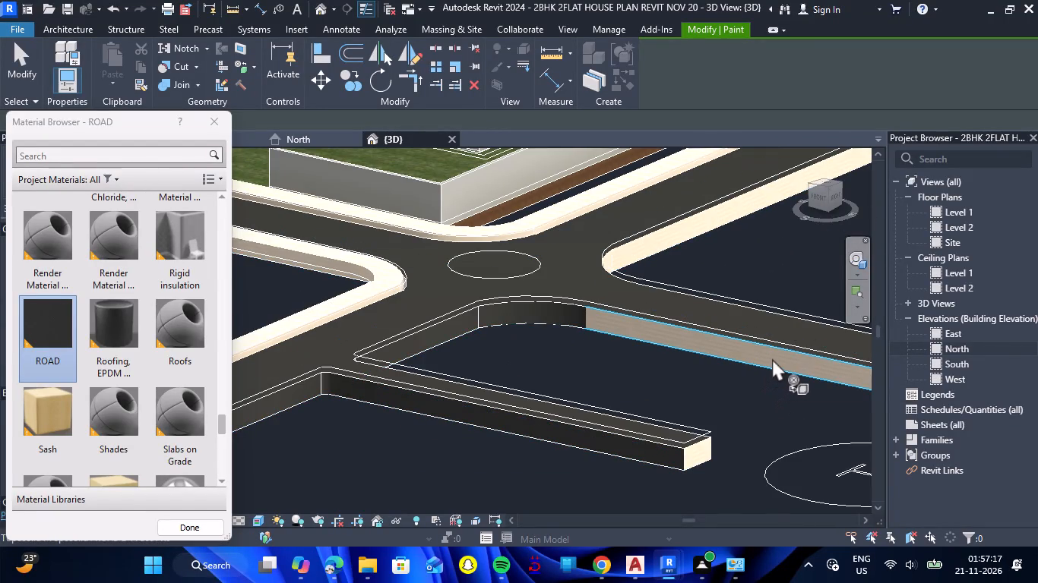
click(772, 358)
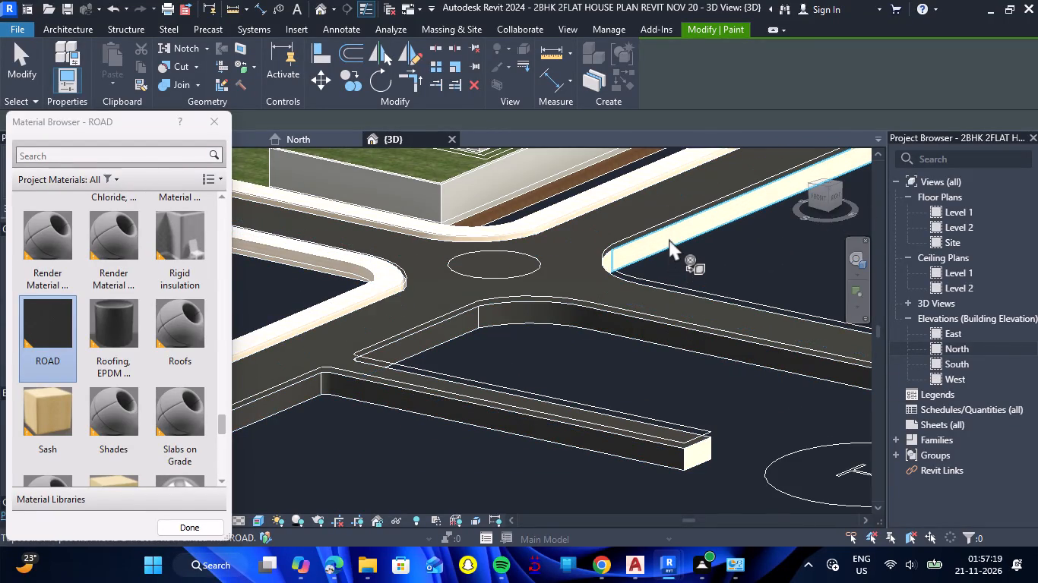
click(669, 238)
Paint the ROAD material on the narrow branch's end face.
scroll(579, 301, down, 7)
scroll(614, 377, up, 2)
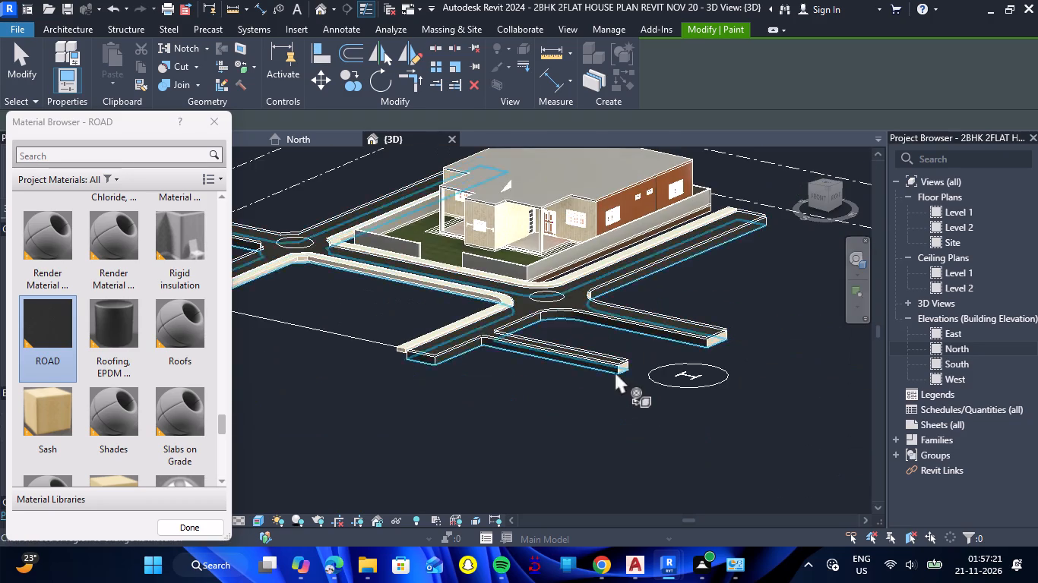
scroll(615, 371, up, 7)
click(640, 374)
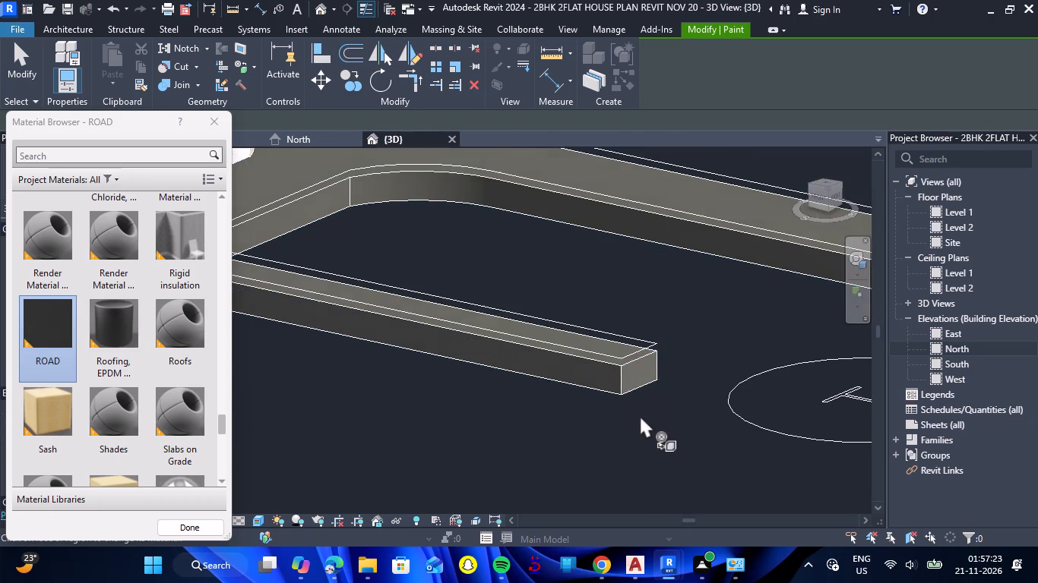
Paint the ROAD material on the wider branch's end face, its curved corner towards the house and its adjoining straight side.
scroll(640, 415, down, 6)
scroll(819, 371, up, 7)
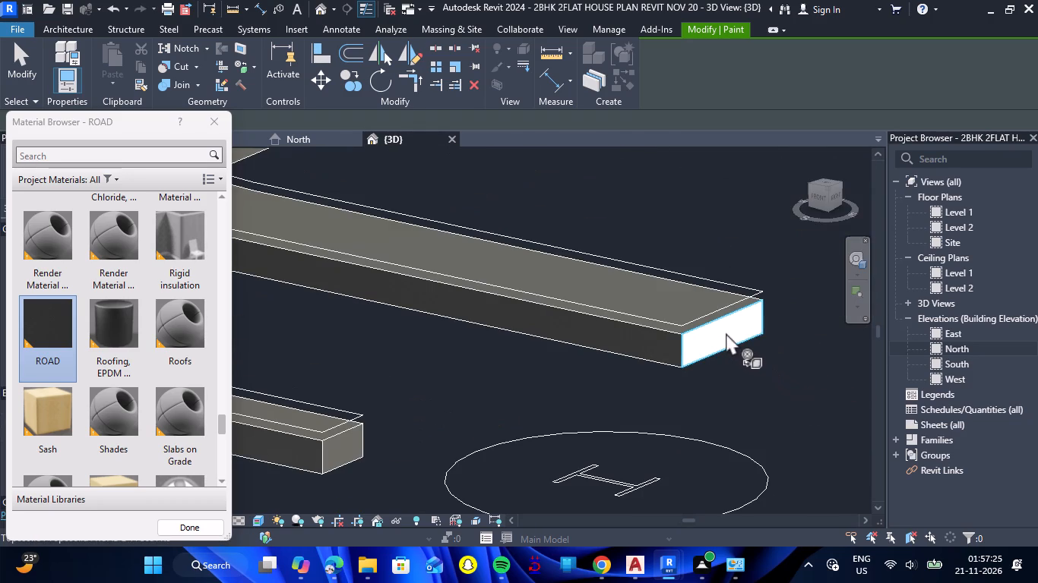
click(726, 332)
scroll(723, 383, down, 7)
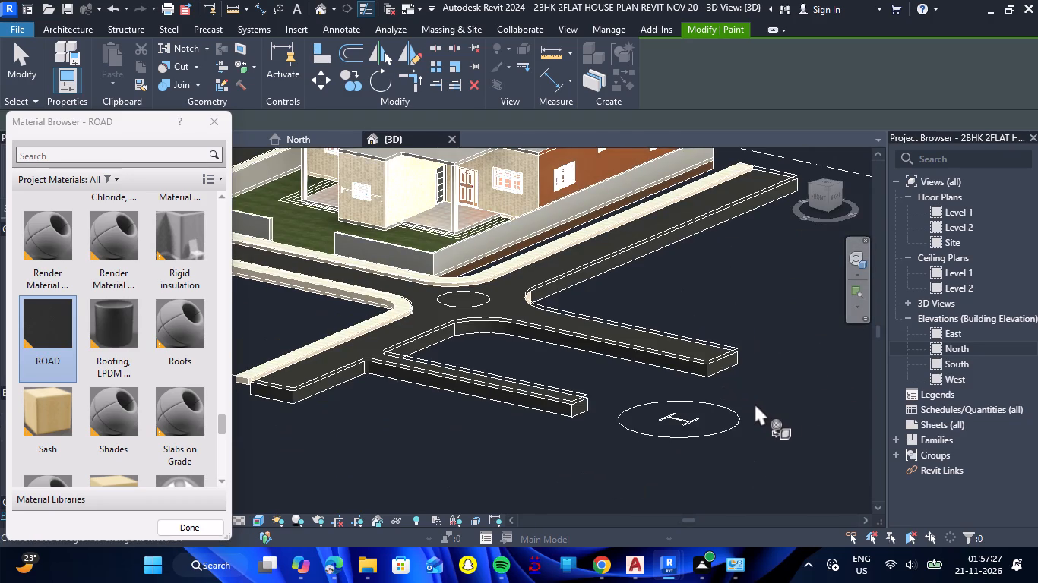
shift+drag(755, 403, 629, 417)
shift+right_drag(755, 403, 629, 417)
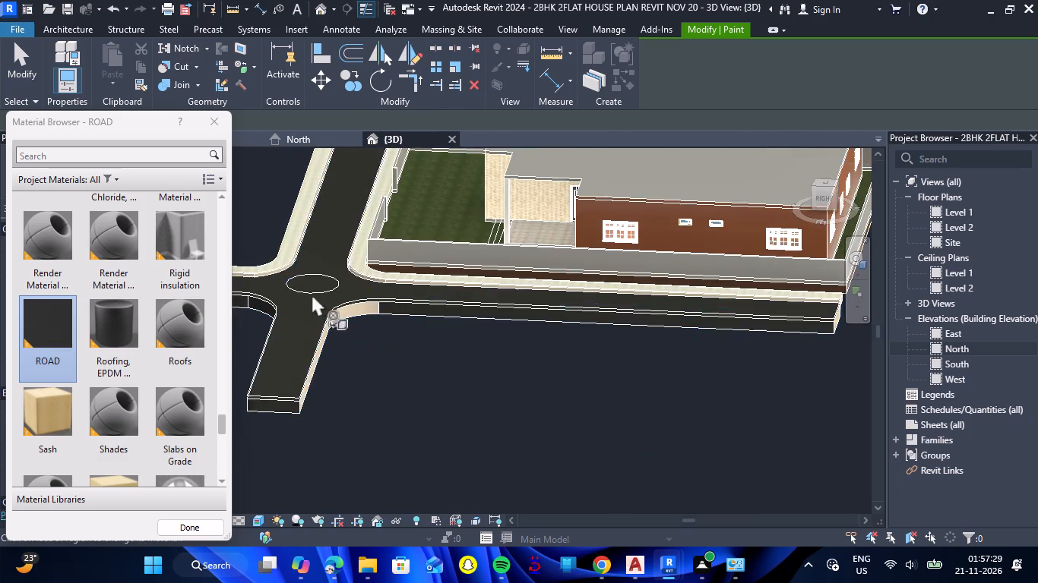
scroll(312, 294, up, 6)
click(375, 343)
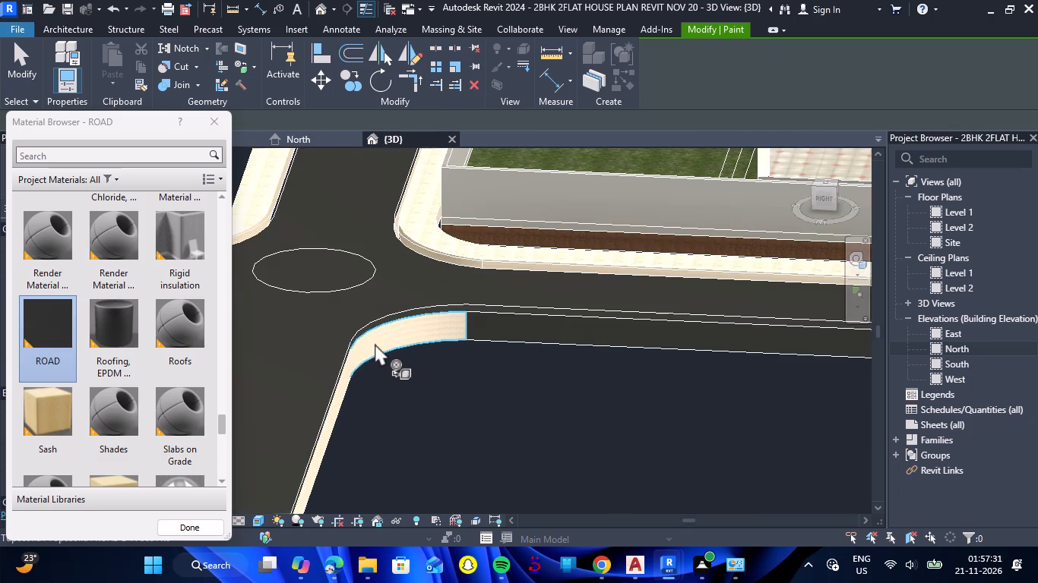
click(340, 395)
click(341, 402)
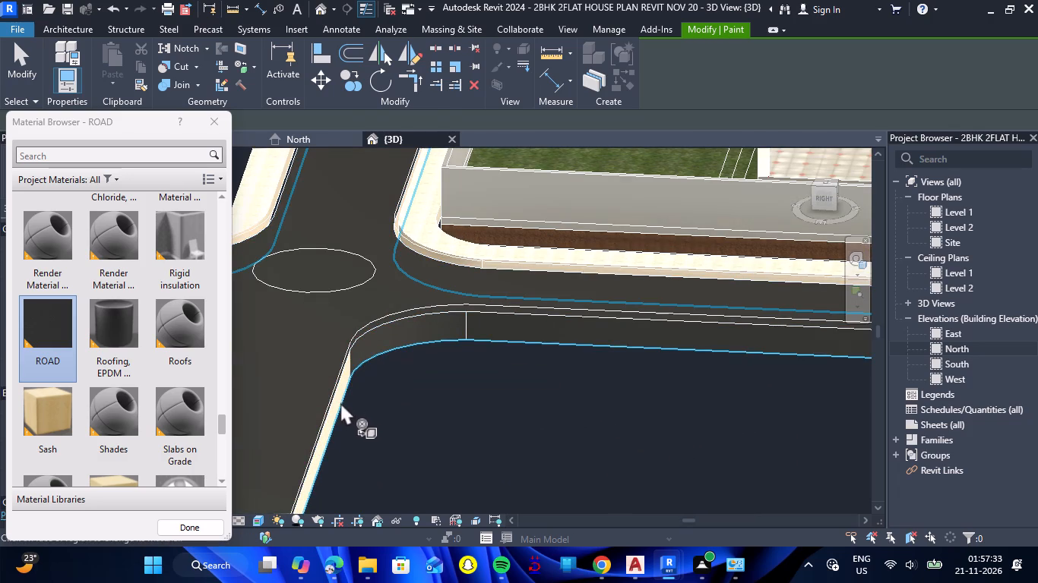
click(336, 403)
scroll(339, 405, up, 9)
click(331, 402)
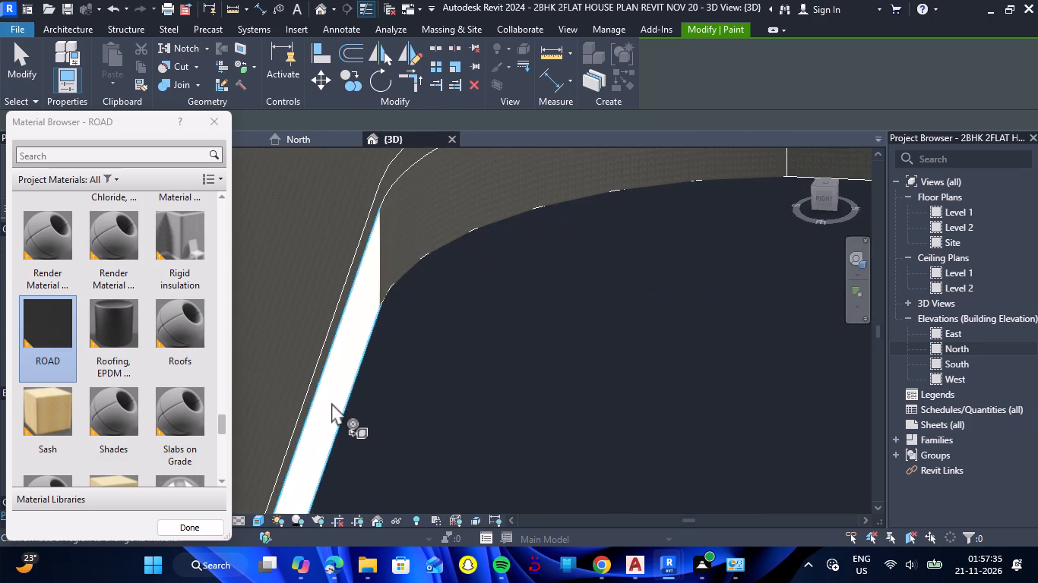
Paint the ROAD material on the end faces of the two roads running along either side of the house.
scroll(405, 400, down, 15)
scroll(405, 400, down, 8)
scroll(628, 394, up, 3)
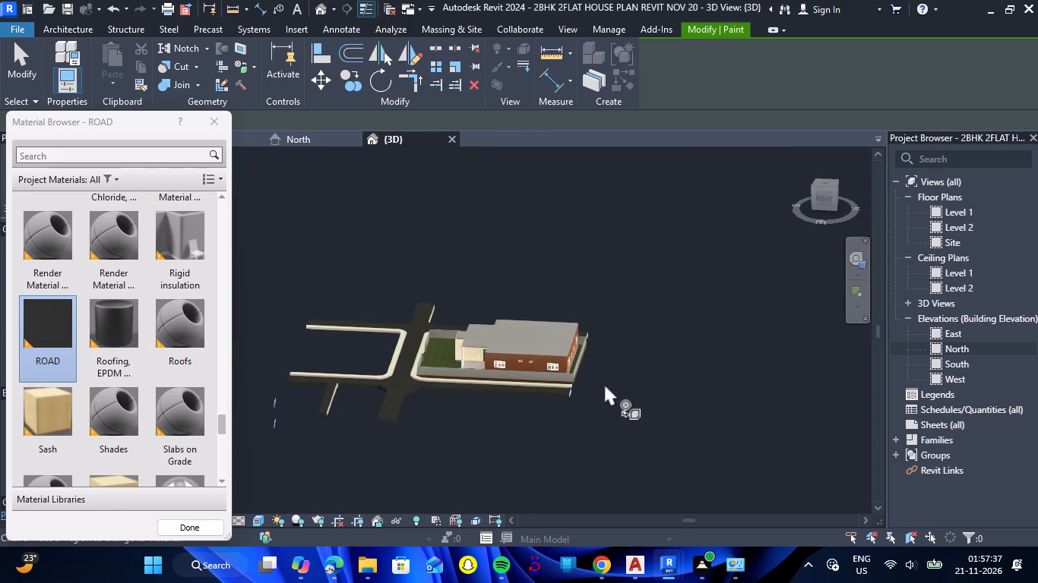
scroll(604, 383, up, 6)
scroll(499, 392, up, 7)
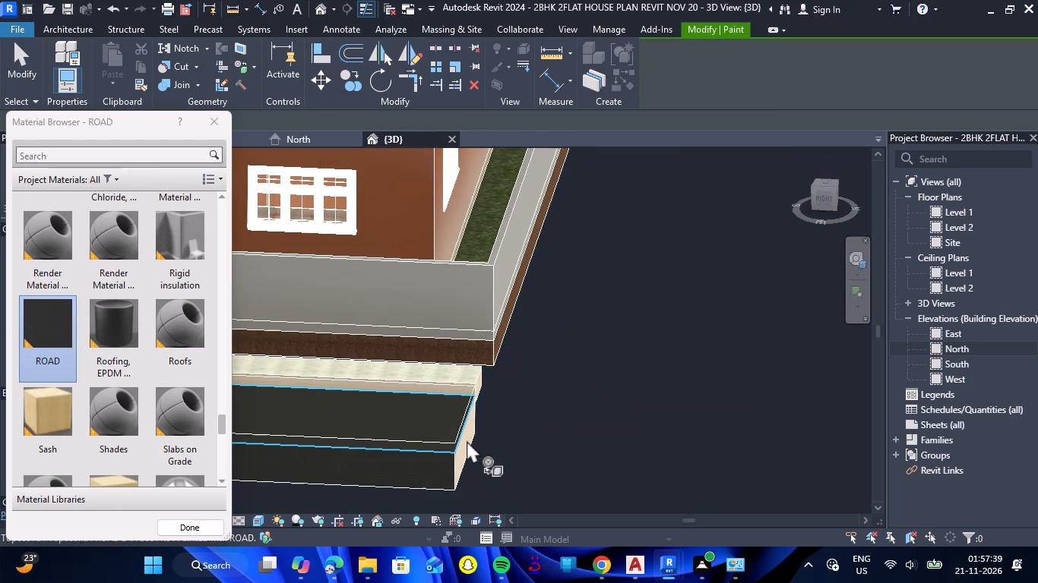
scroll(465, 449, up, 8)
click(466, 436)
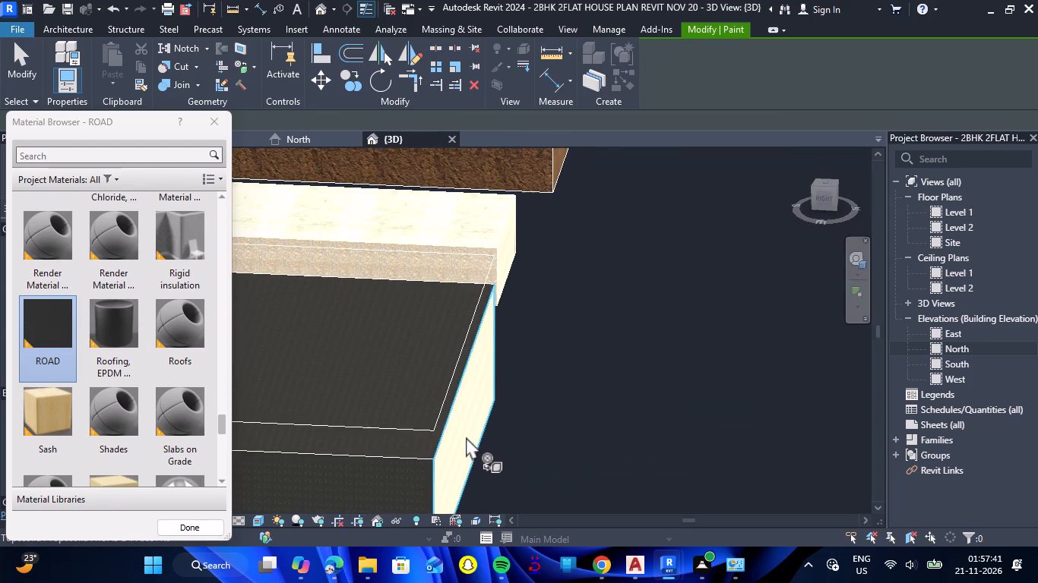
scroll(545, 414, down, 12)
scroll(650, 295, down, 6)
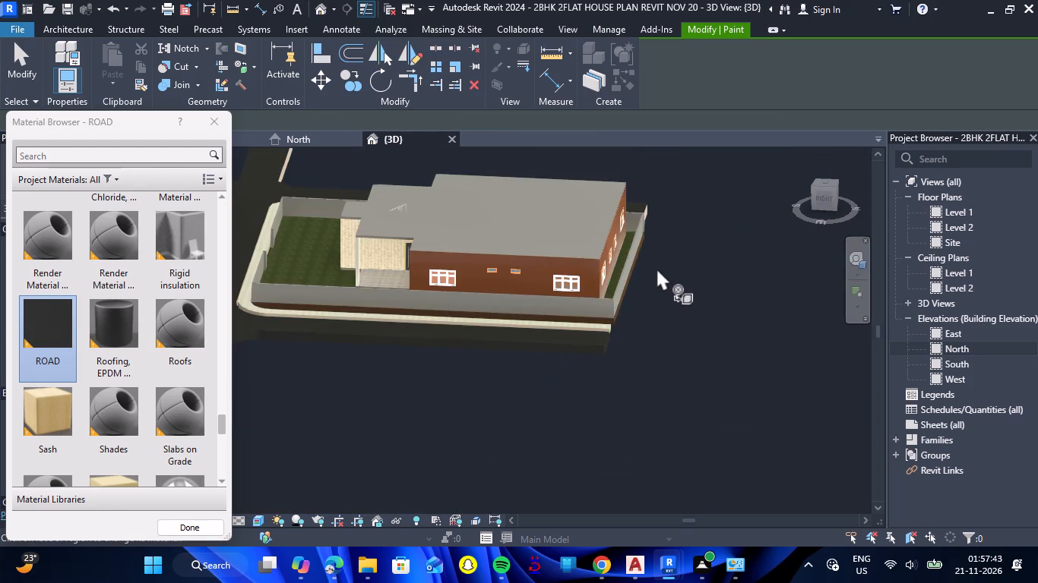
scroll(667, 197, up, 14)
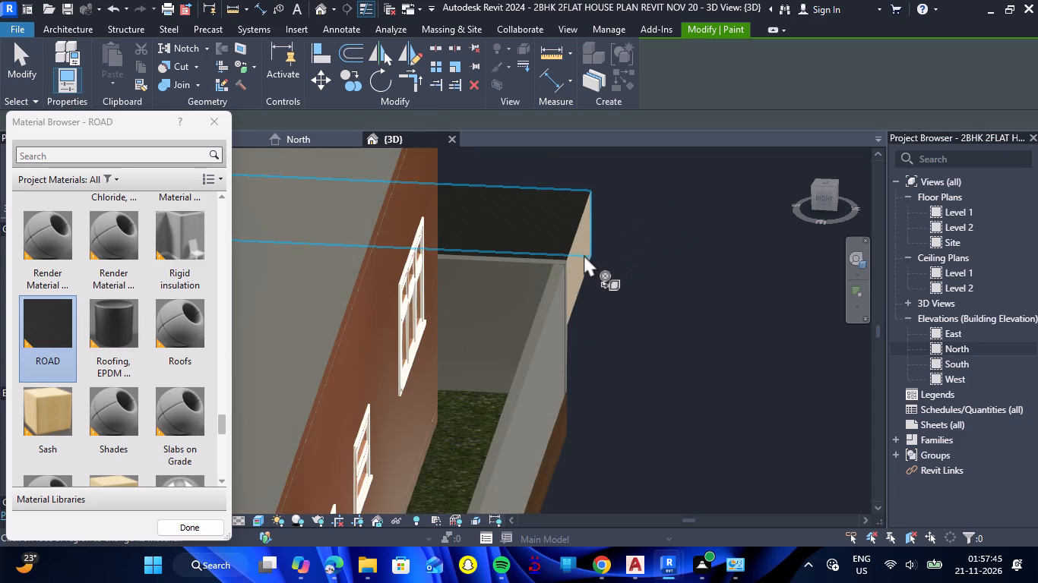
click(580, 260)
scroll(619, 306, down, 8)
key(Escape)
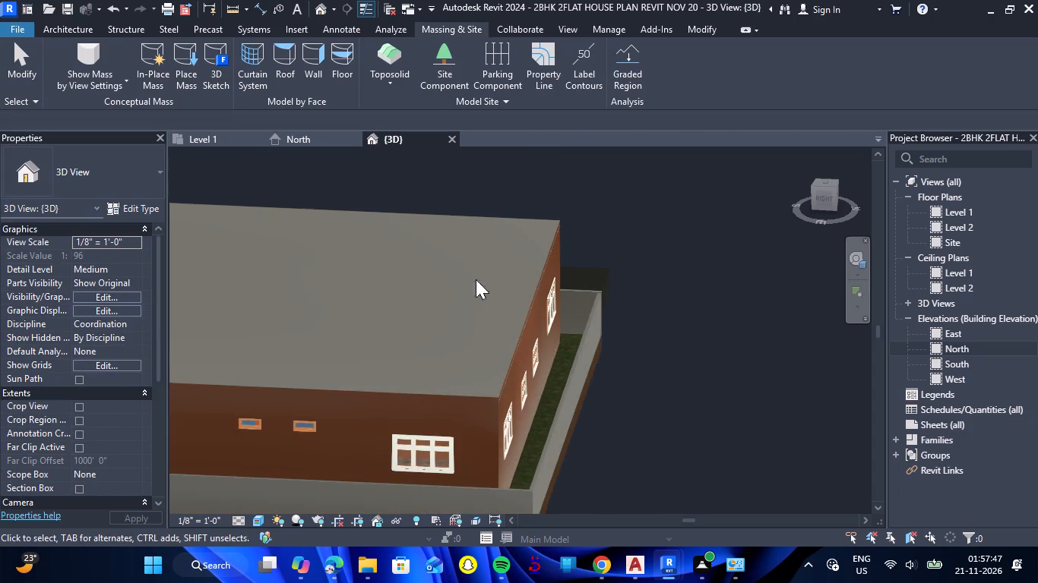
Paint the ROAD material on the narrow branch's remaining straight side and the small rounded corner where it meets the road.
scroll(571, 317, down, 14)
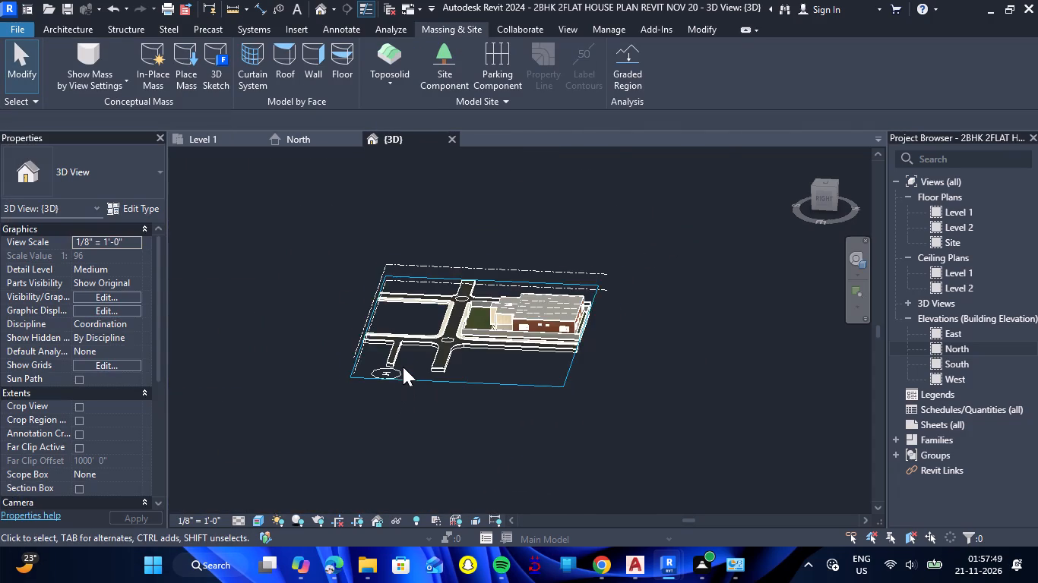
scroll(403, 367, up, 13)
text(PT)
scroll(382, 332, up, 8)
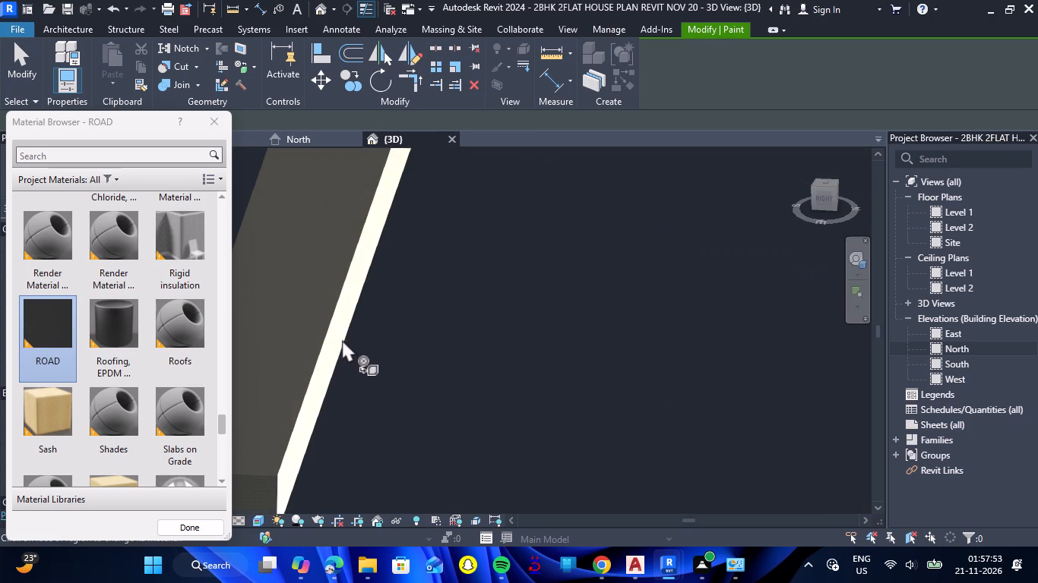
click(331, 342)
click(334, 343)
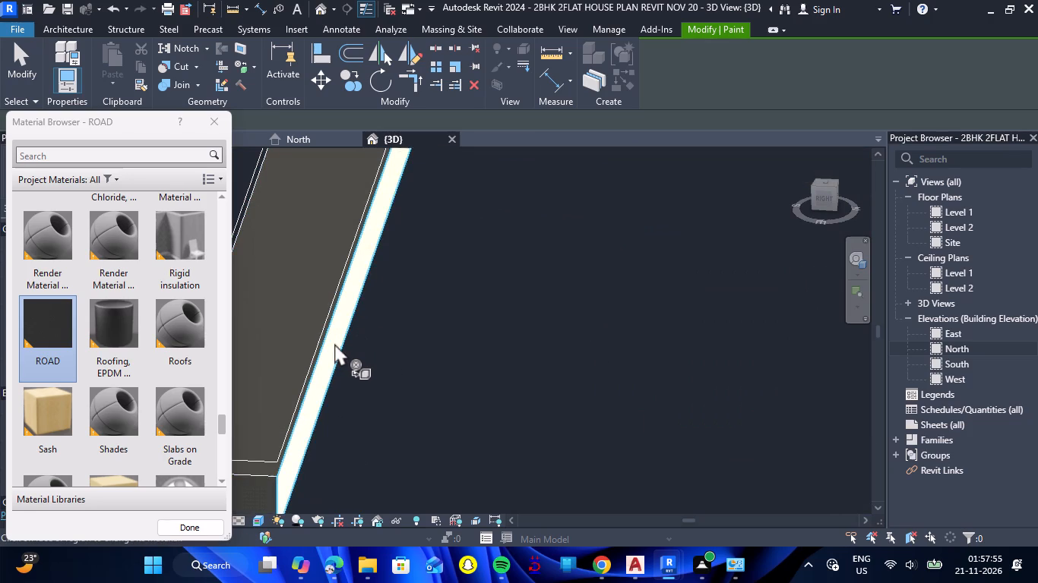
scroll(354, 346, down, 7)
scroll(379, 244, up, 8)
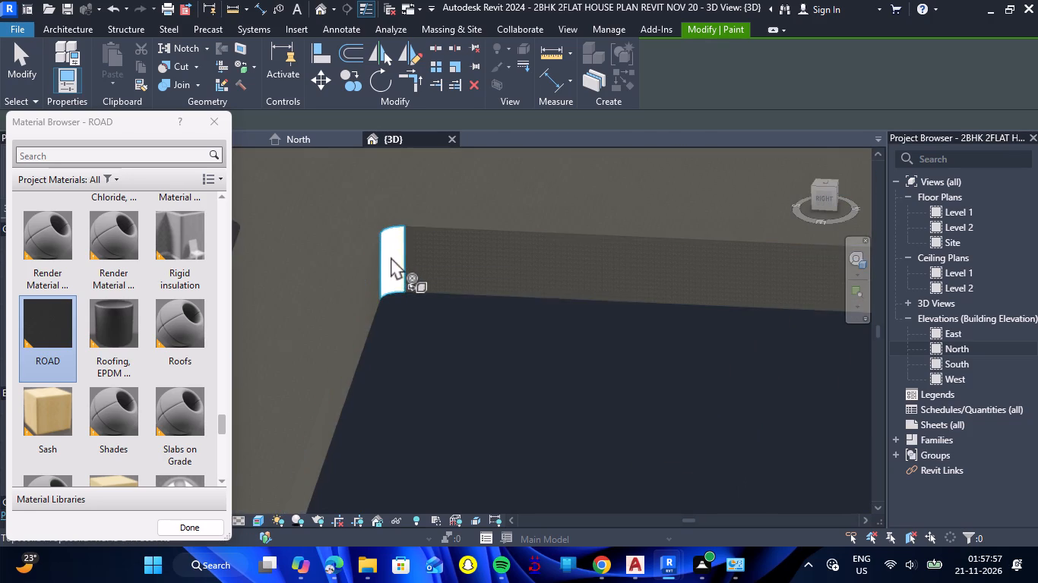
click(391, 257)
key(Escape)
scroll(433, 326, down, 15)
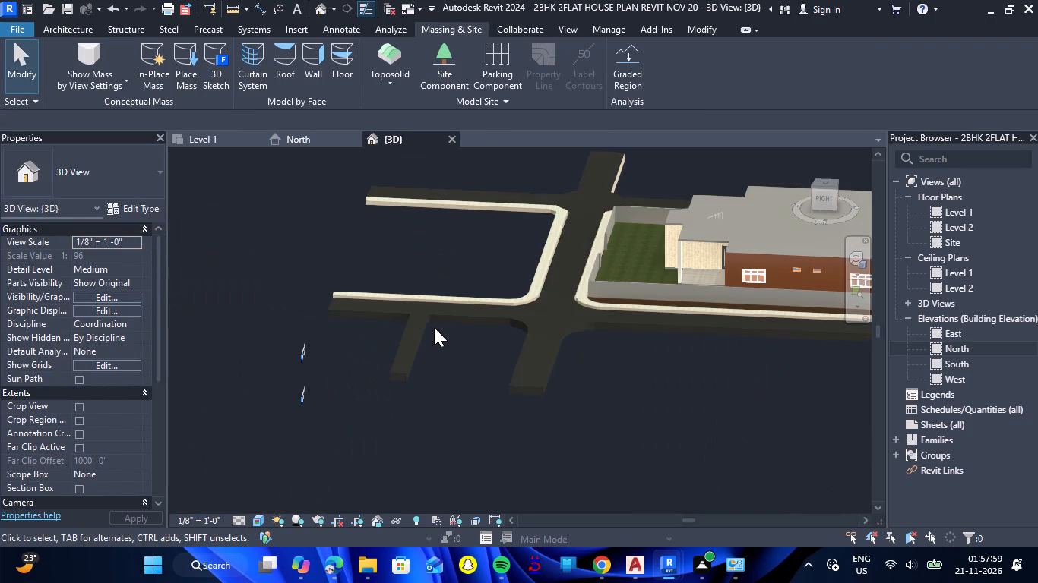
Paint the ROAD material on the house-side curved corner and straight side of the short branch on the opposite side of the site.
drag(326, 414, 390, 429)
shift+right_drag(324, 414, 390, 429)
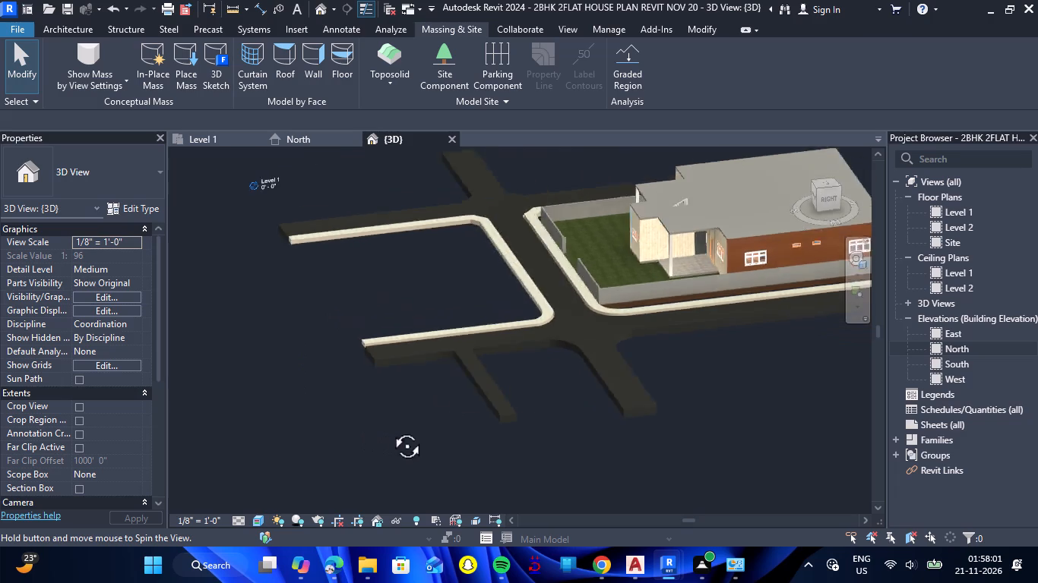
drag(390, 429, 599, 339)
shift+right_drag(390, 429, 599, 339)
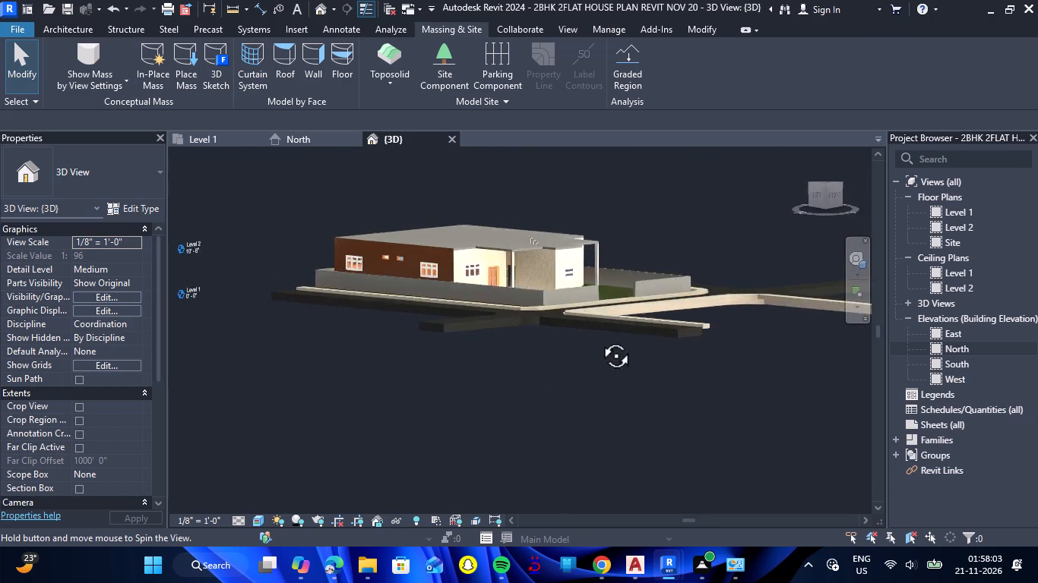
drag(599, 339, 590, 335)
shift+right_drag(599, 339, 590, 335)
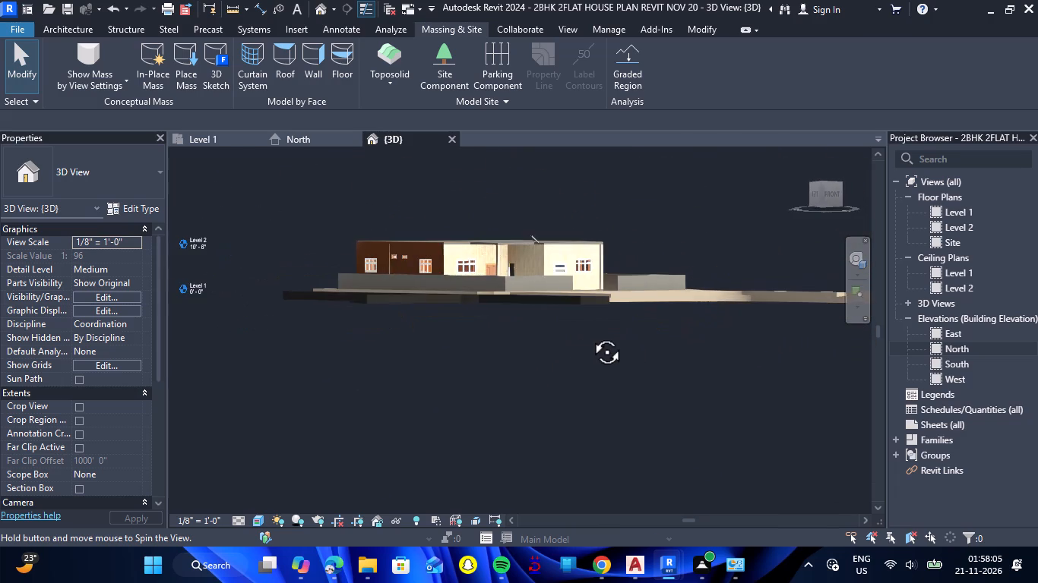
drag(590, 335, 601, 409)
shift+right_drag(590, 335, 601, 409)
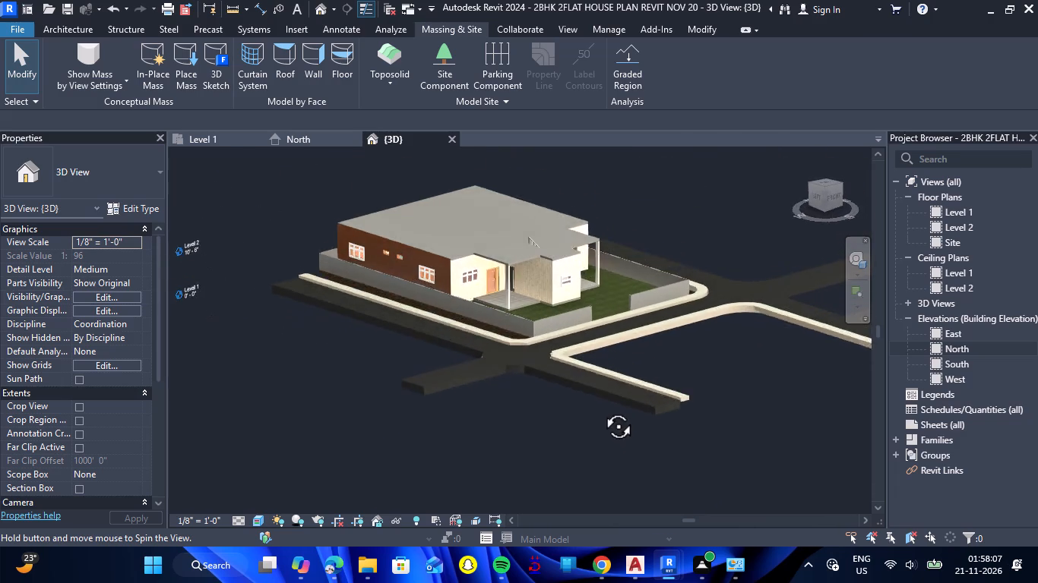
shift+right_drag(601, 409, 724, 419)
drag(601, 409, 724, 419)
text(PT)
scroll(738, 411, up, 8)
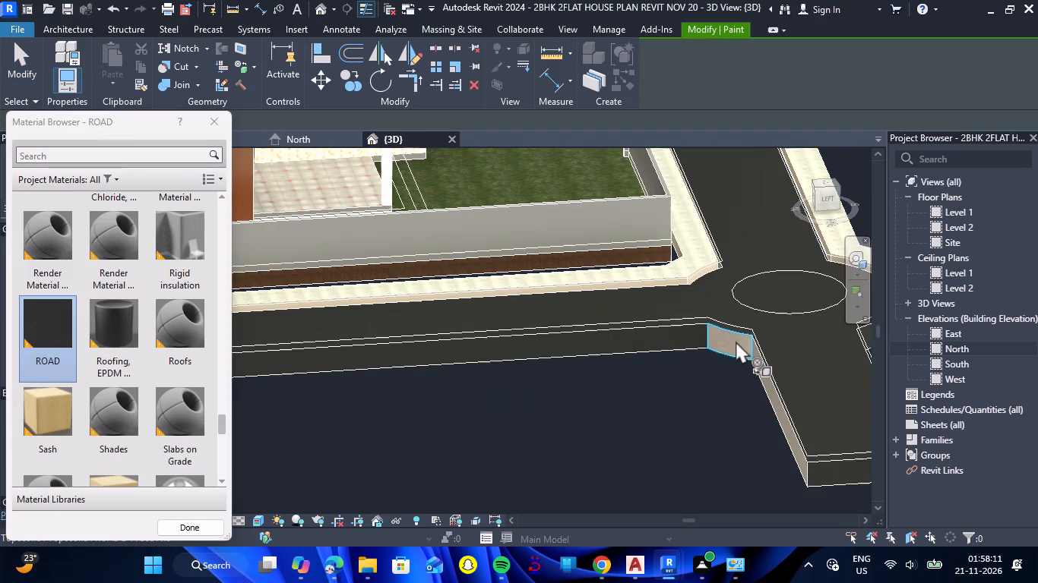
click(736, 341)
scroll(765, 379, up, 5)
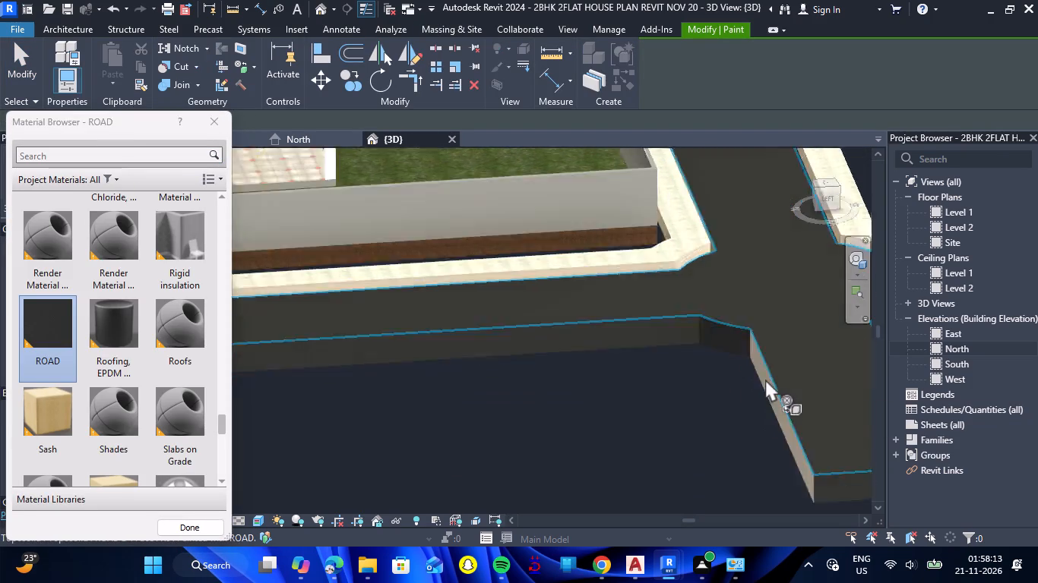
scroll(765, 379, up, 2)
click(760, 380)
scroll(610, 392, down, 8)
key(Escape)
Examine the road's painted faces from several angles around the site.
scroll(610, 392, down, 14)
scroll(702, 408, up, 6)
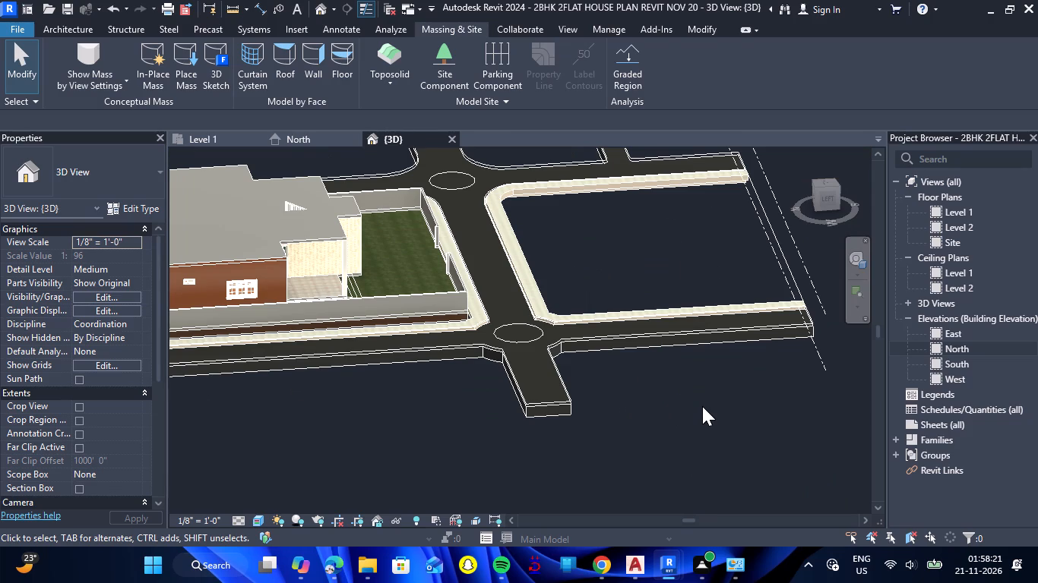
scroll(615, 389, down, 5)
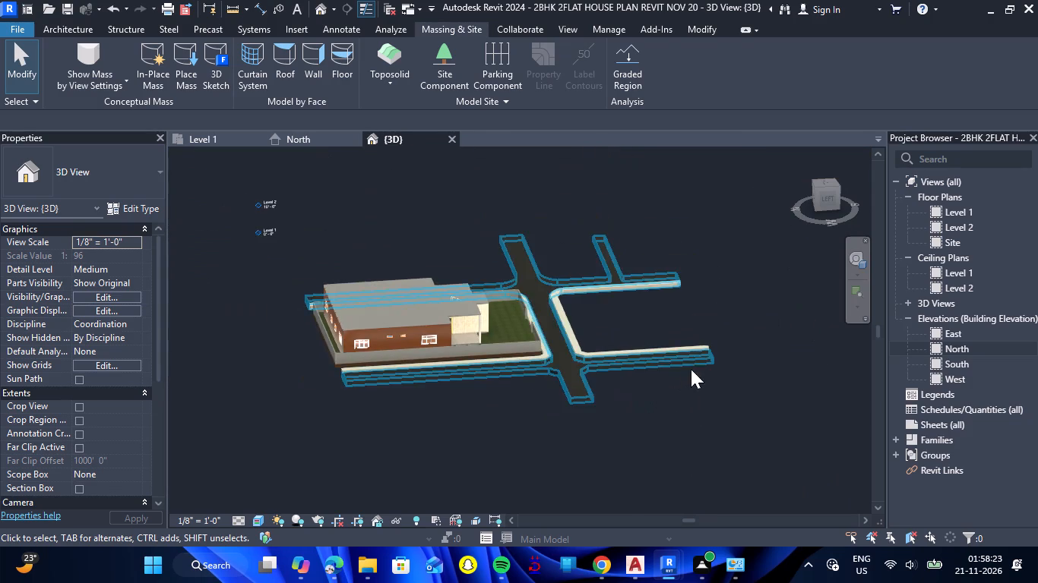
scroll(740, 346, up, 5)
scroll(740, 346, down, 3)
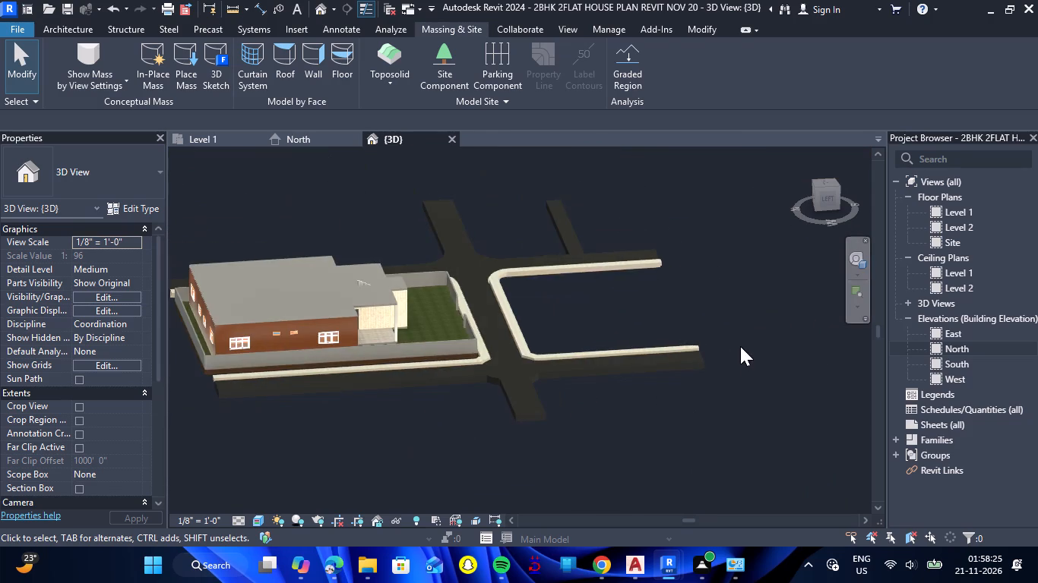
shift+drag(677, 433, 606, 432)
shift+right_drag(677, 433, 606, 432)
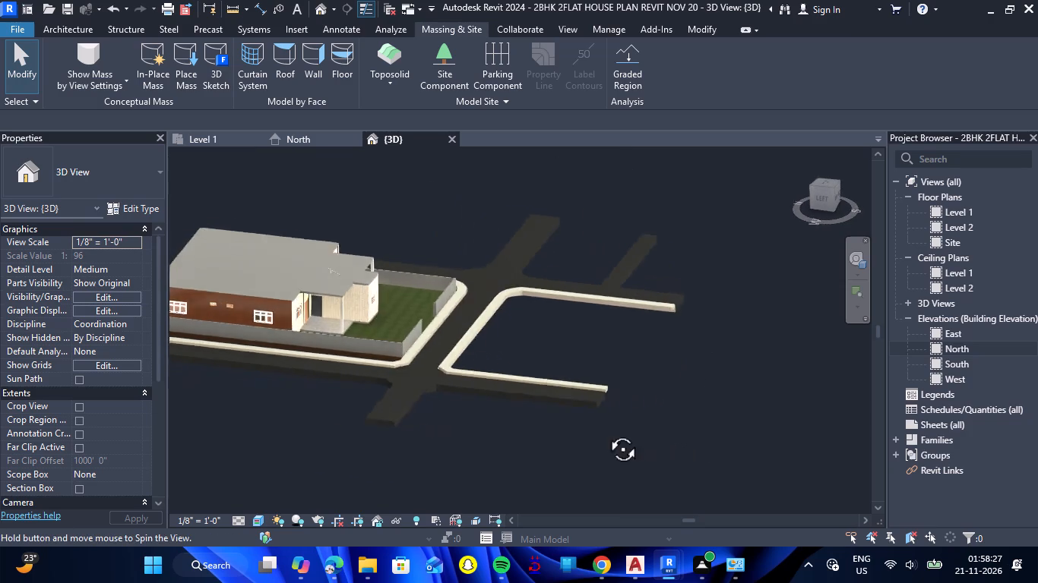
shift+drag(606, 432, 646, 452)
shift+right_drag(606, 432, 646, 452)
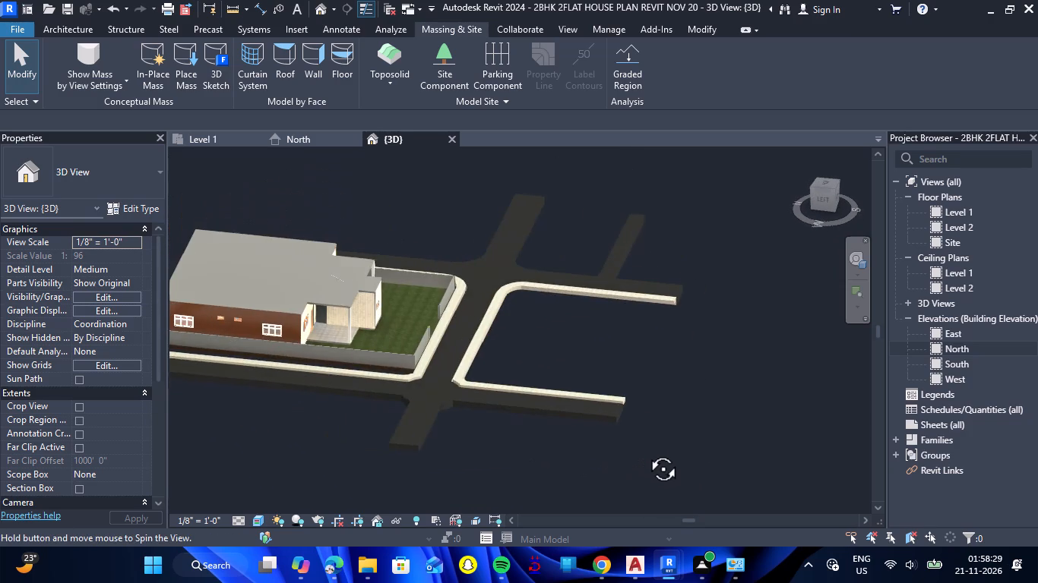
shift+drag(646, 452, 603, 450)
shift+right_drag(646, 452, 603, 450)
Start a toposolid boundary sketch in the Level 1 plan using the Grassland - 16" type.
click(204, 137)
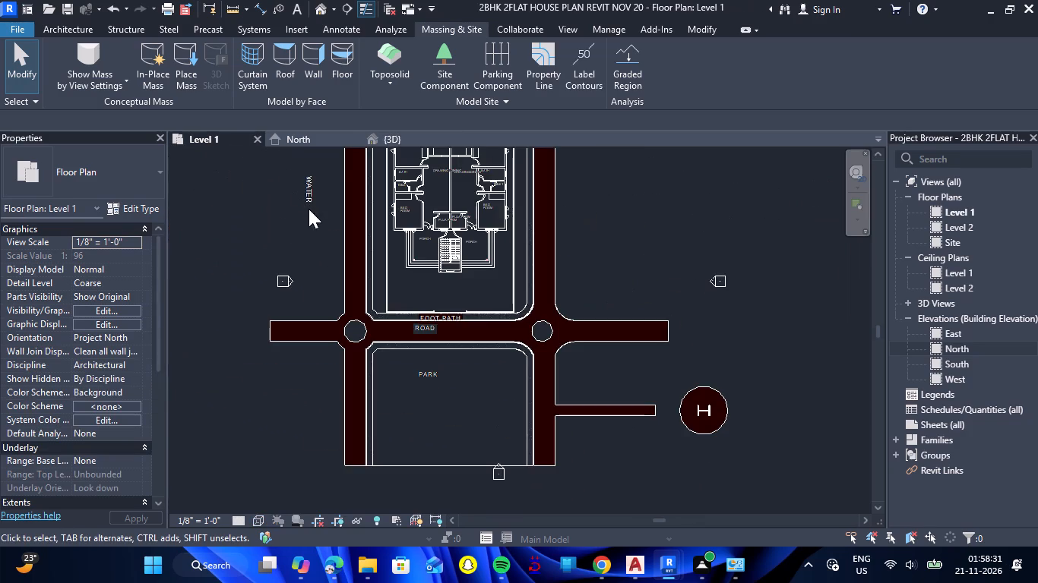
scroll(345, 257, down, 3)
scroll(350, 164, up, 10)
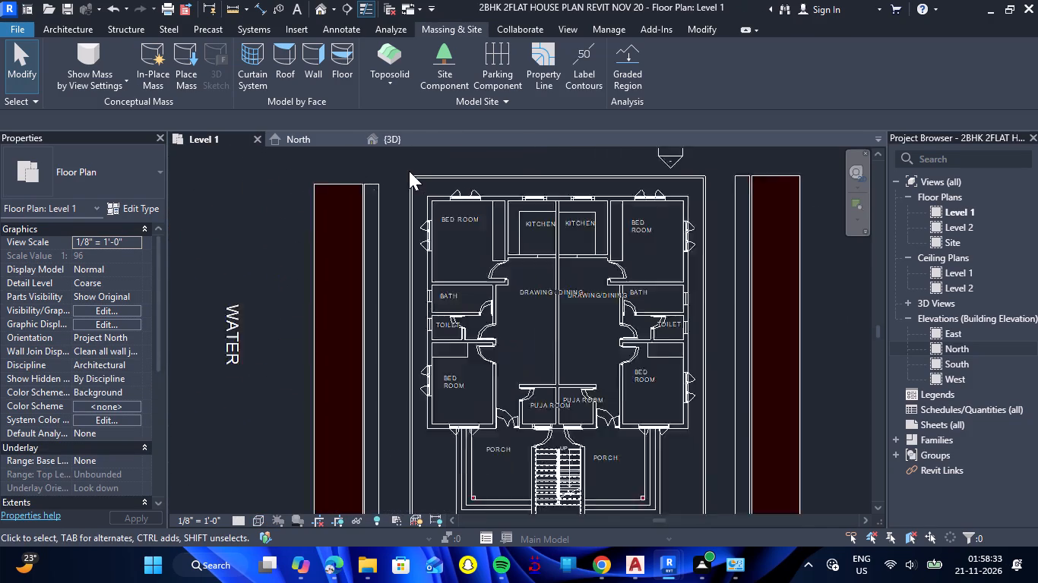
scroll(409, 171, up, 3)
click(391, 68)
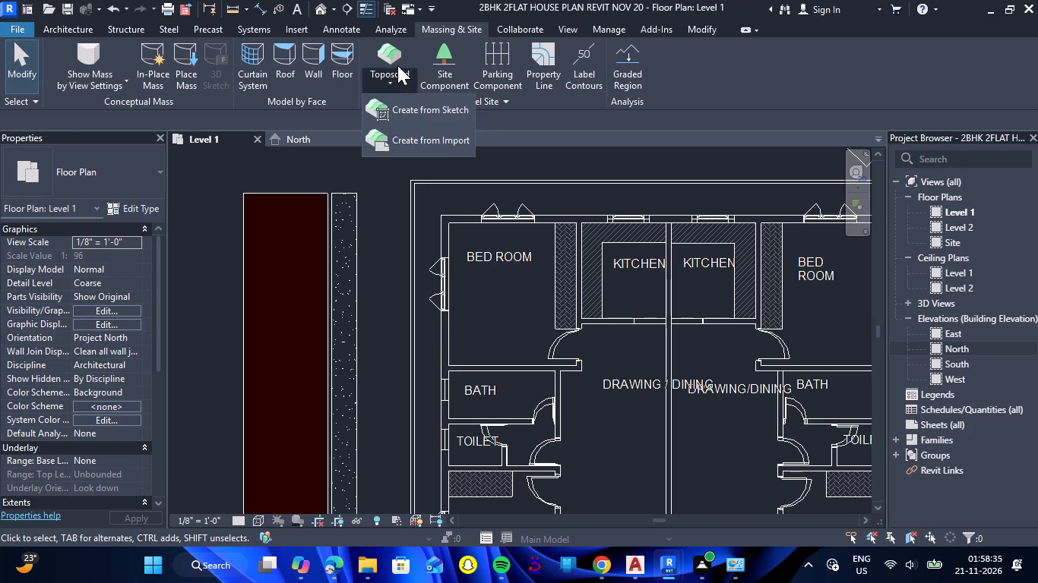
click(397, 65)
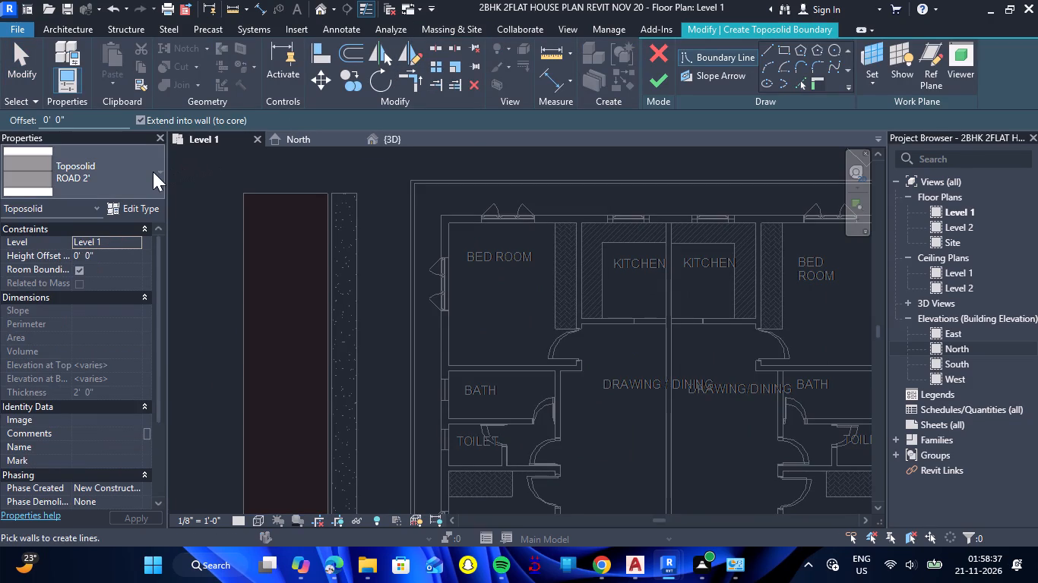
click(153, 172)
scroll(110, 255, up, 4)
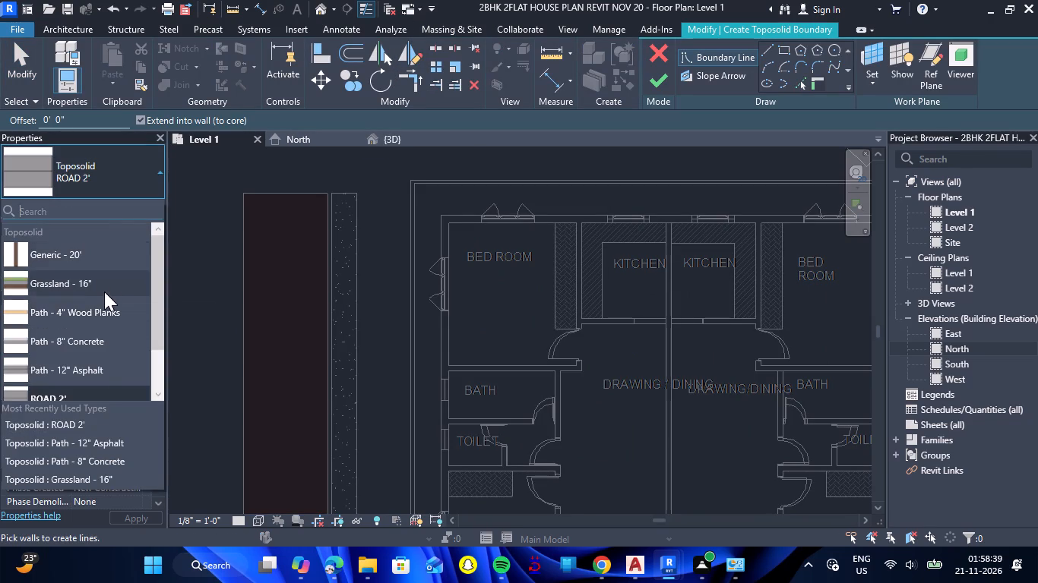
click(104, 291)
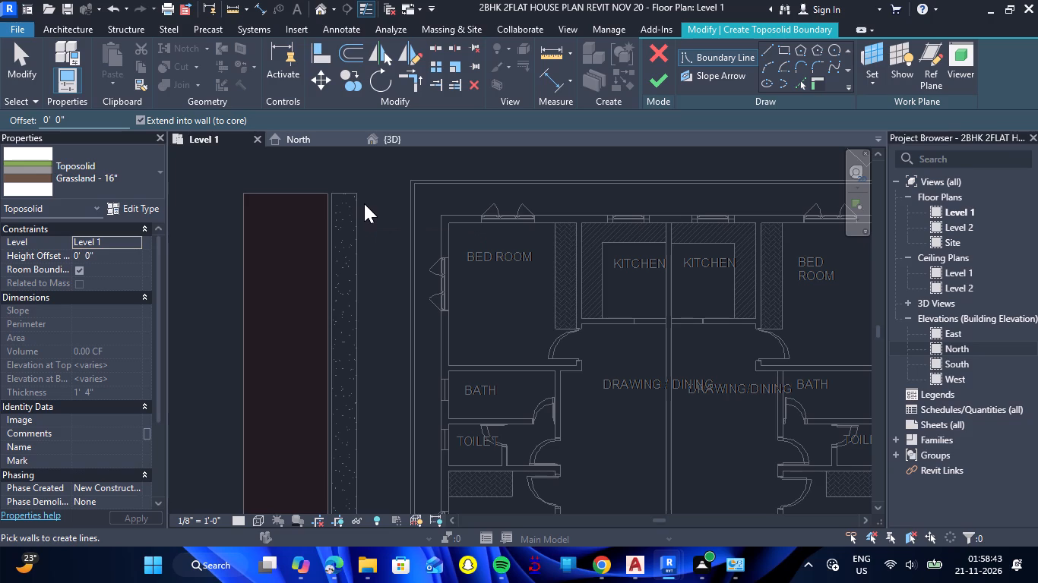
Trace the grass boundary from the footpath's inner long edge and its small corner edge on the WATER side of the house.
click(790, 53)
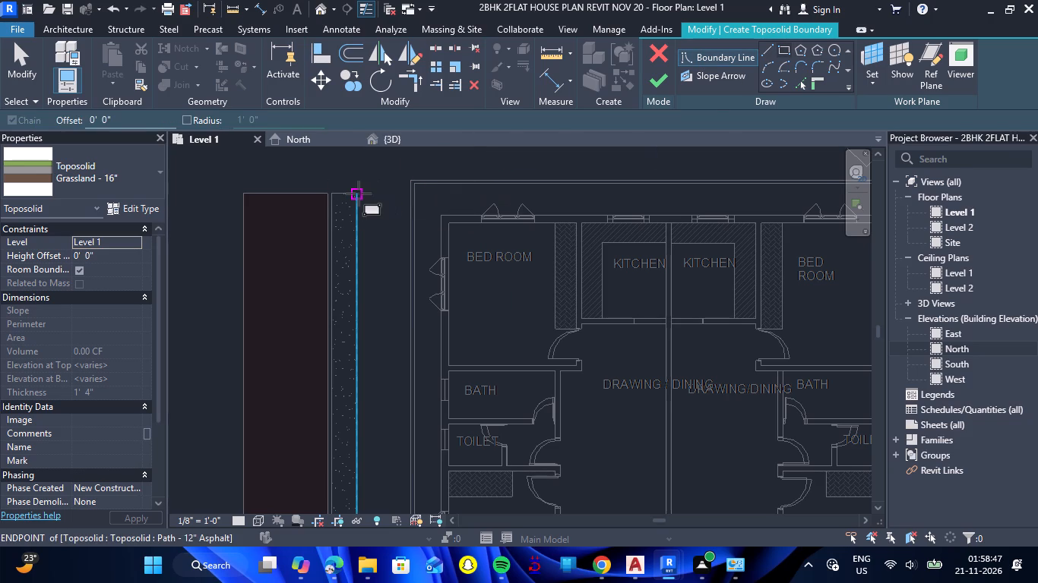
scroll(359, 188, down, 7)
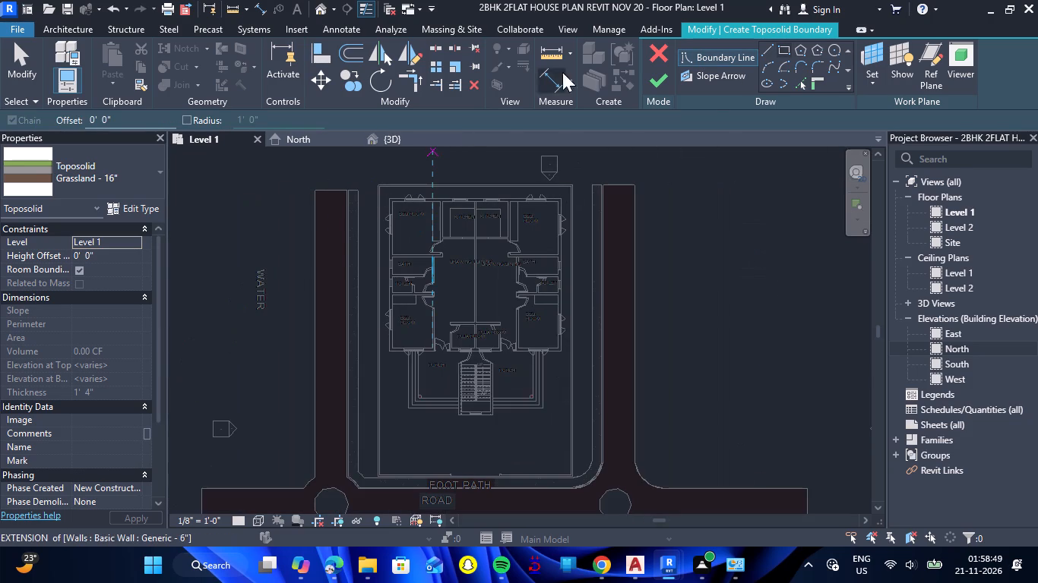
click(797, 87)
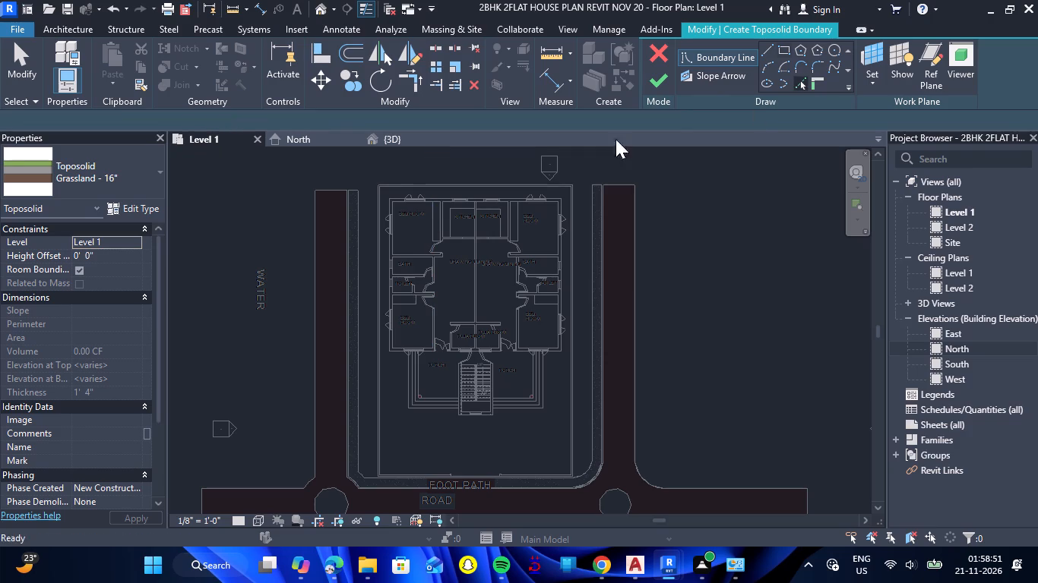
scroll(369, 203, up, 10)
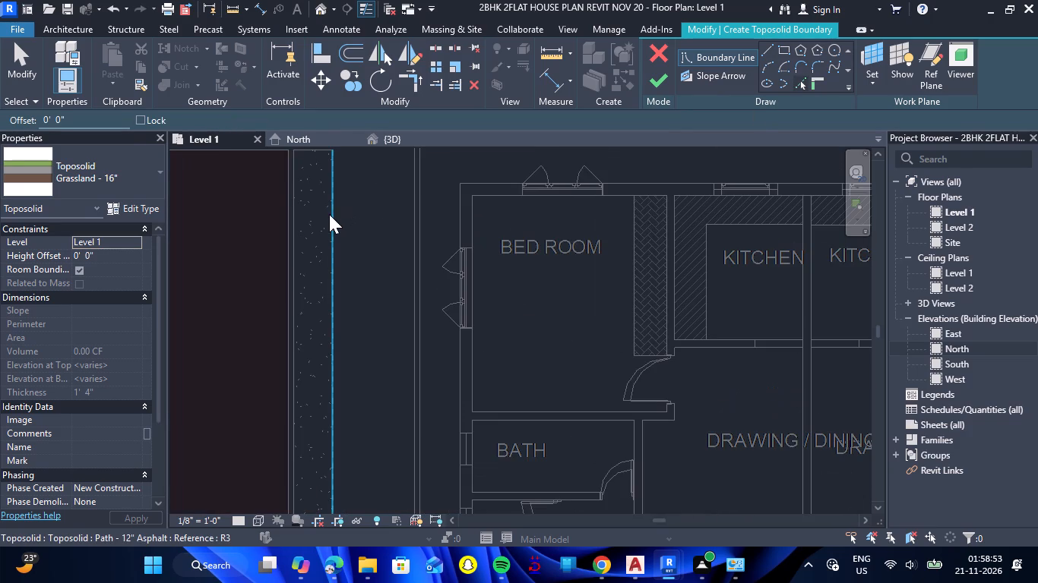
click(331, 214)
scroll(346, 214, down, 11)
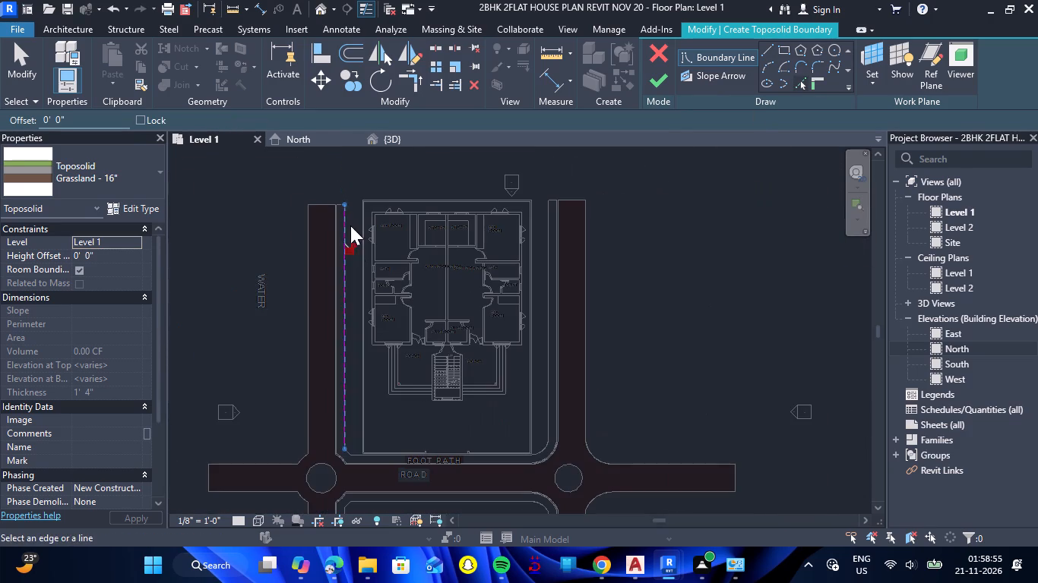
scroll(351, 460, up, 10)
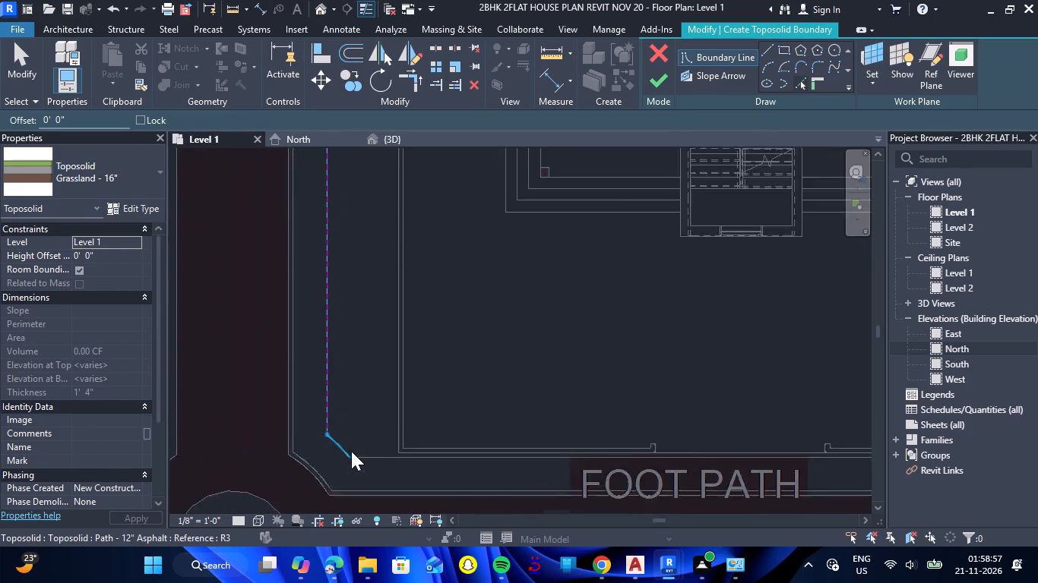
scroll(351, 451, up, 2)
click(345, 452)
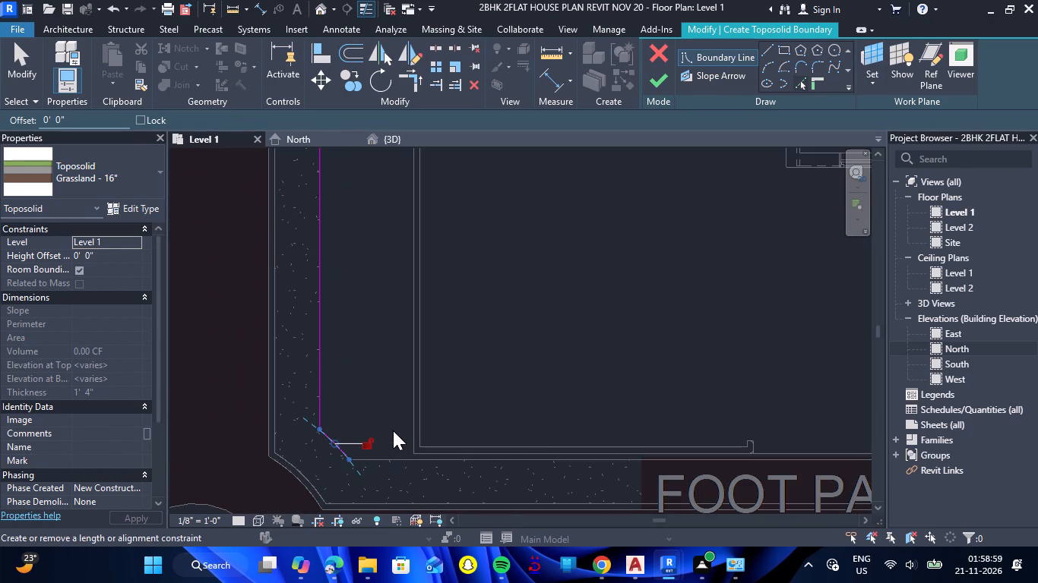
scroll(349, 357, down, 6)
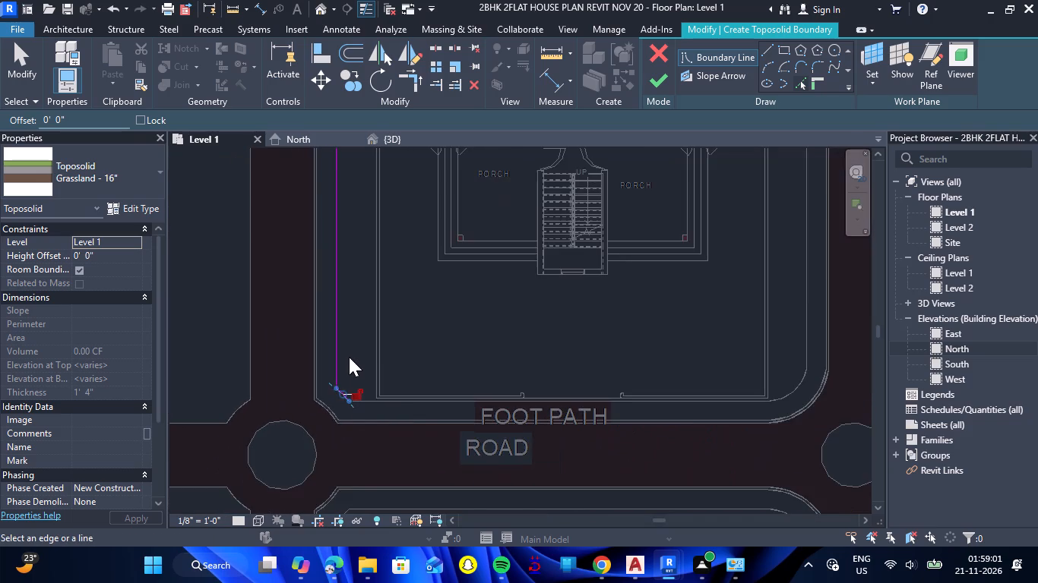
scroll(369, 358, up, 7)
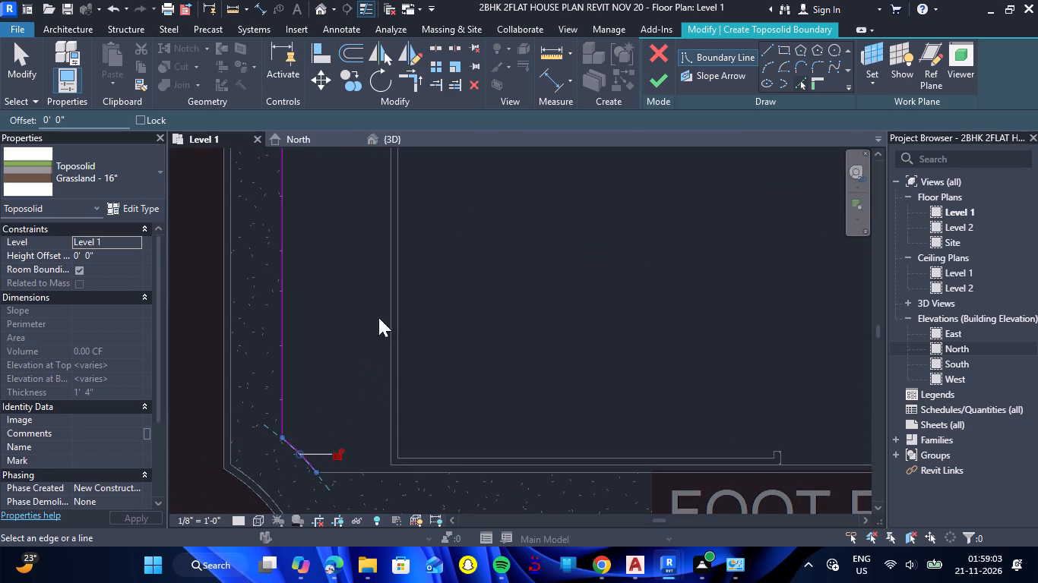
Close the WATER-side strip with lines about 3' 6" along the footpath, up the compound wall's outer face, and across to the footpath's end.
click(765, 50)
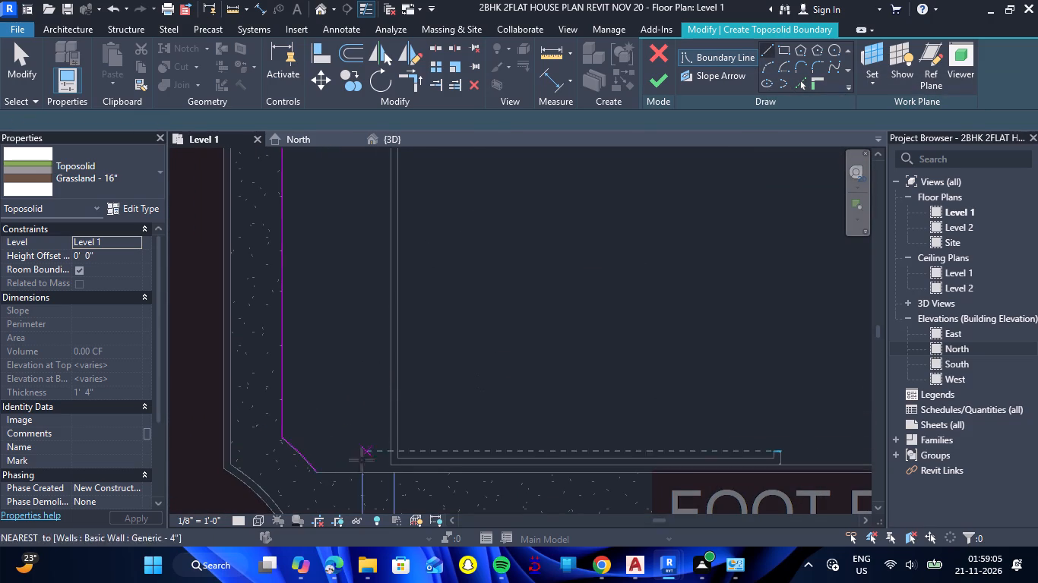
click(319, 473)
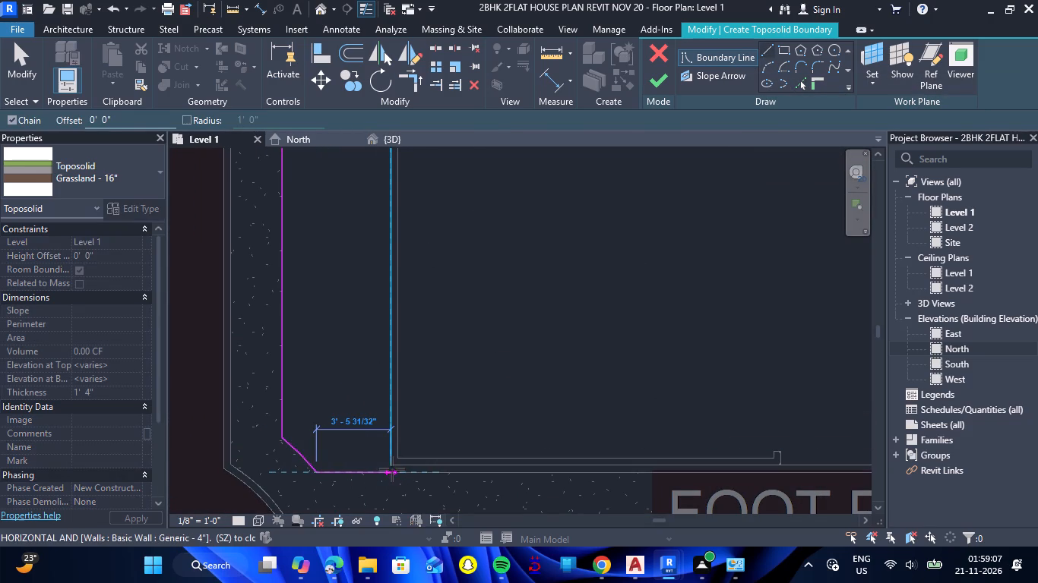
click(390, 474)
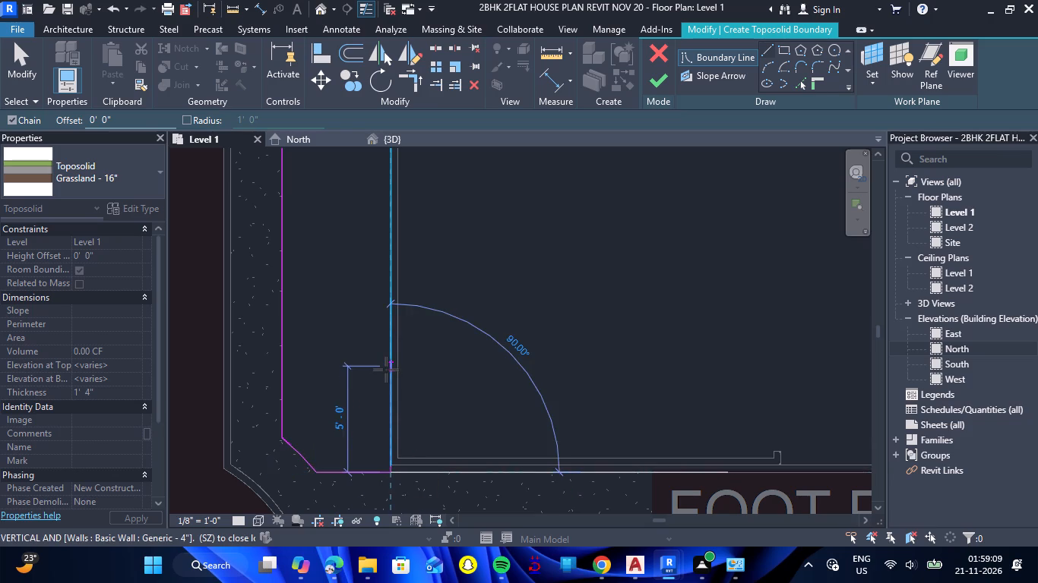
scroll(386, 370, down, 18)
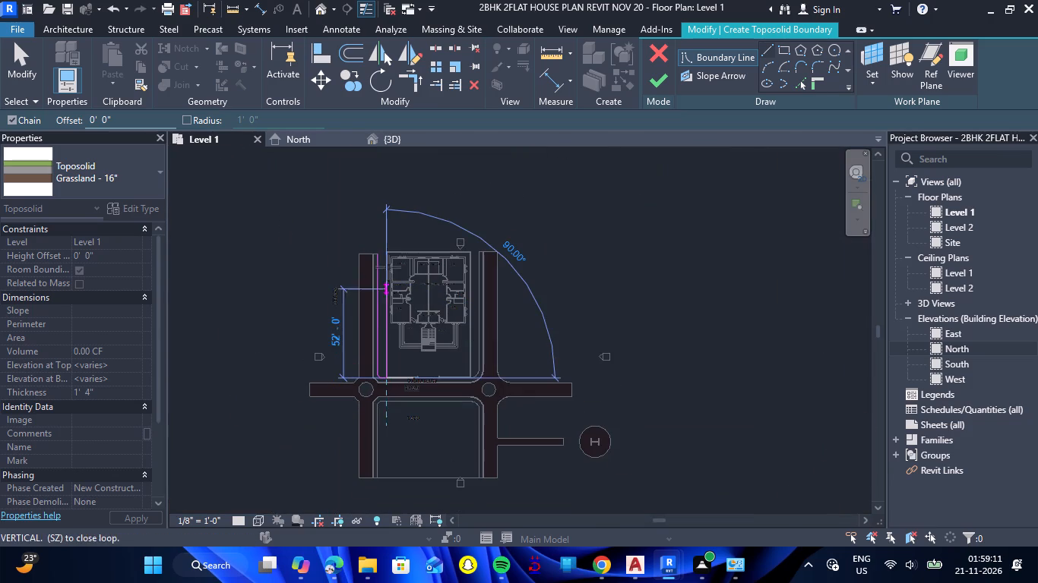
scroll(386, 243, up, 17)
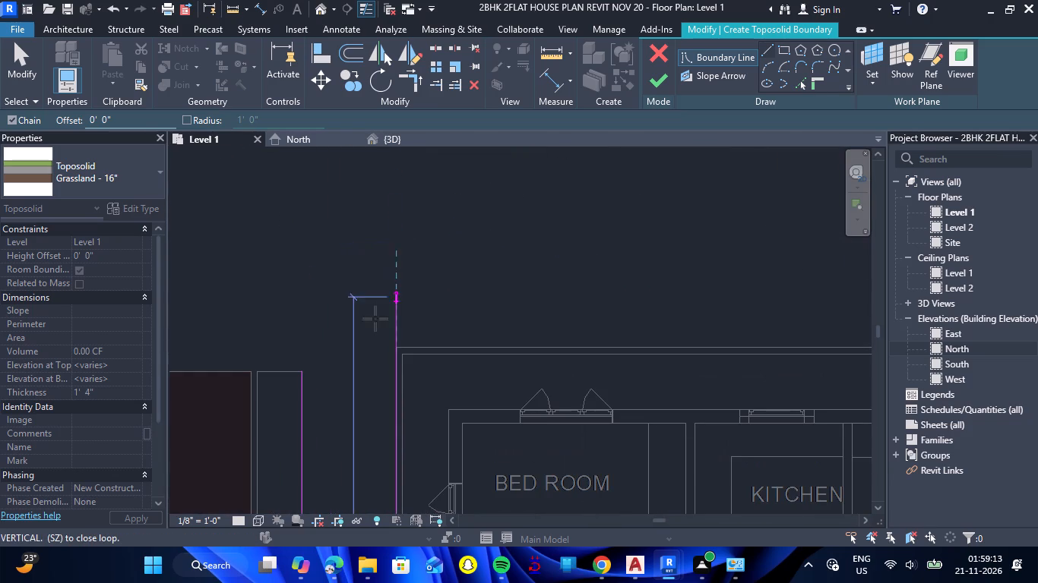
click(393, 374)
click(302, 373)
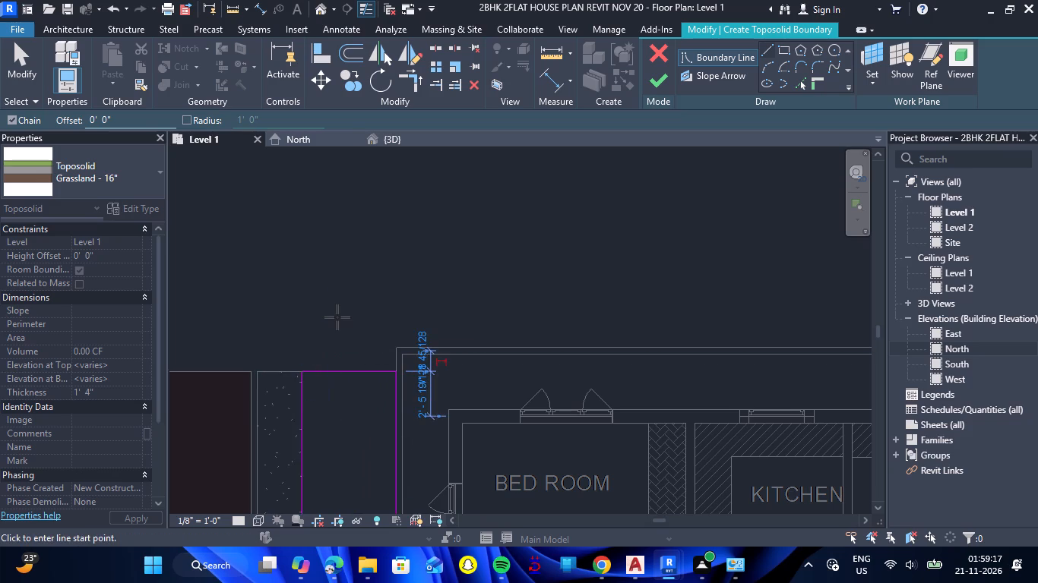
Trace the footpath's inner curved corner and straight edge, plus the compound wall's outer face, on the side opposite WATER.
scroll(337, 317, down, 18)
scroll(434, 341, up, 7)
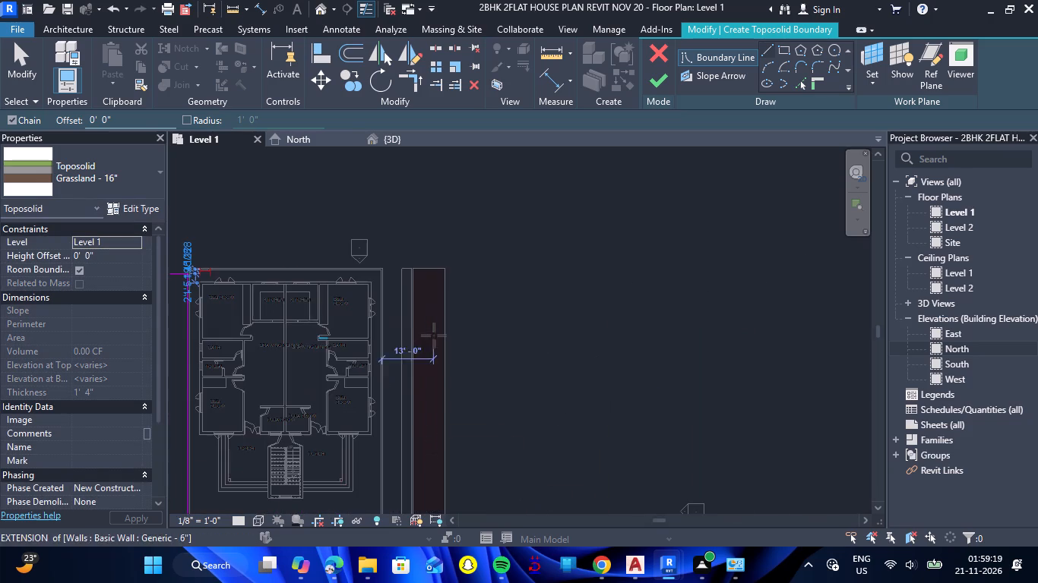
click(795, 80)
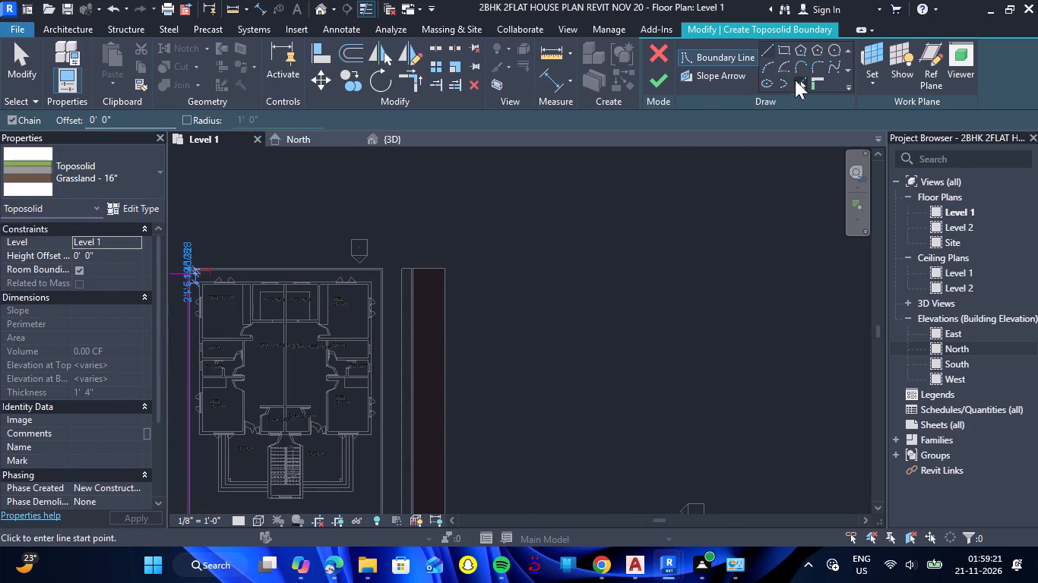
scroll(343, 244, down, 5)
scroll(392, 369, up, 6)
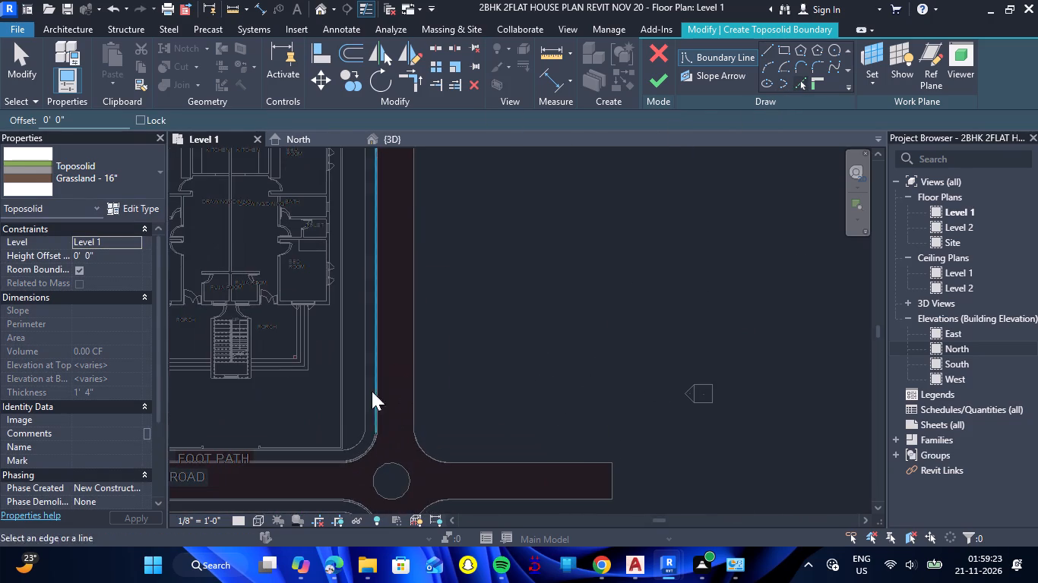
scroll(357, 430, up, 6)
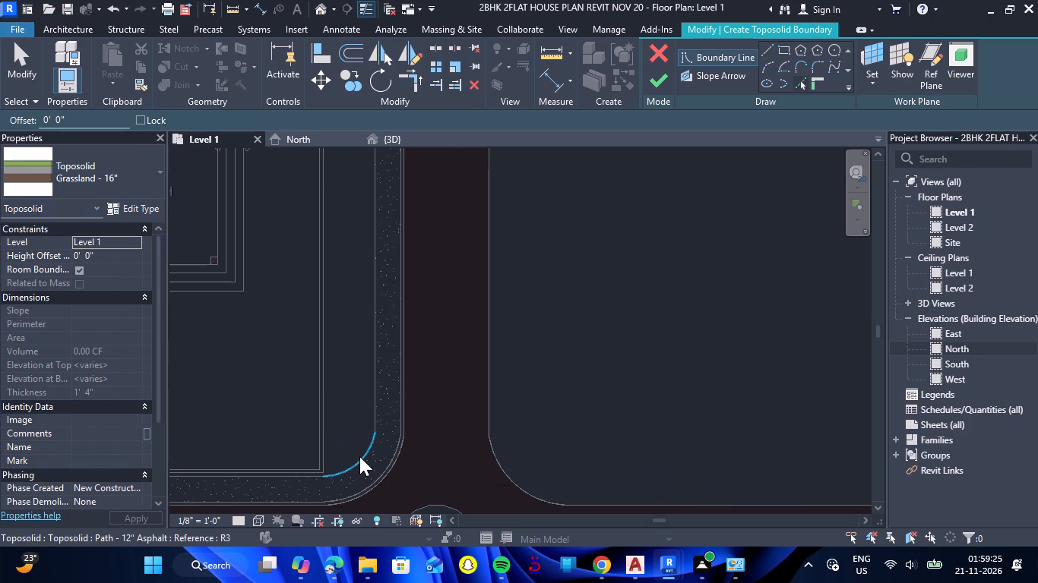
click(359, 456)
click(373, 405)
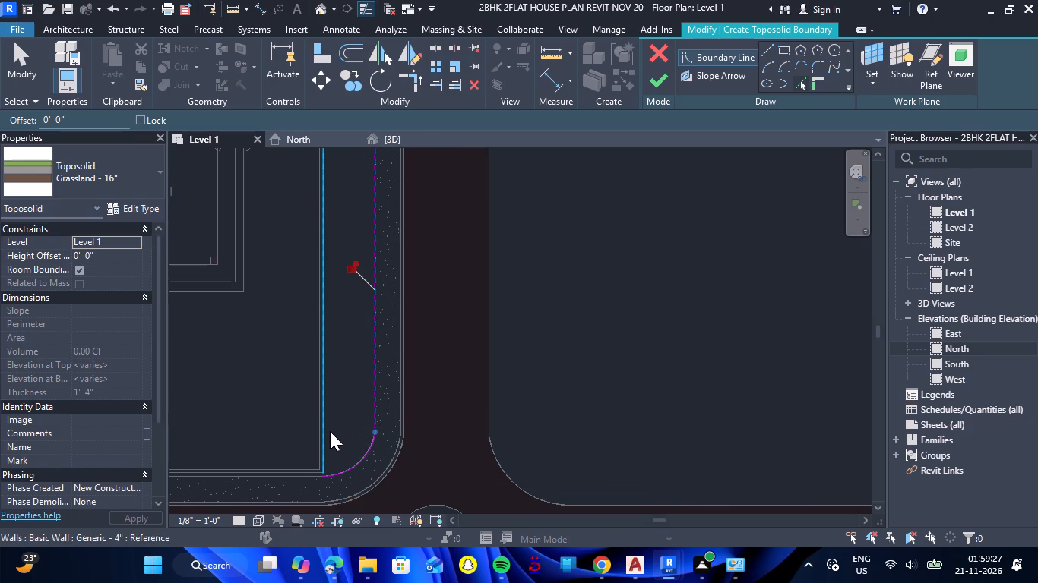
click(330, 431)
Trim/extend the compound wall boundary line to meet the end of the curved footpath corner.
scroll(317, 474, up, 11)
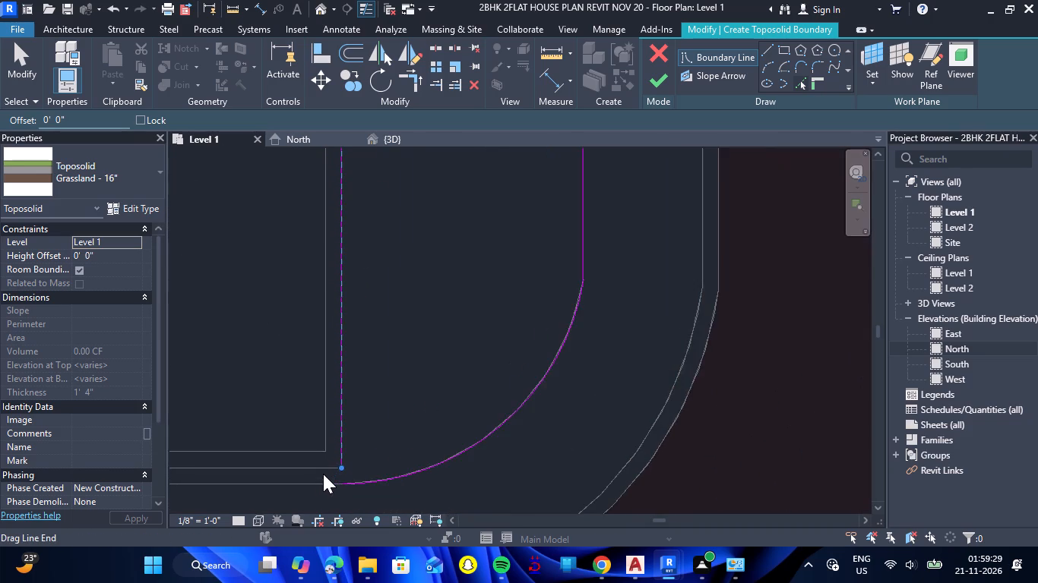
scroll(323, 474, down, 1)
scroll(364, 418, down, 1)
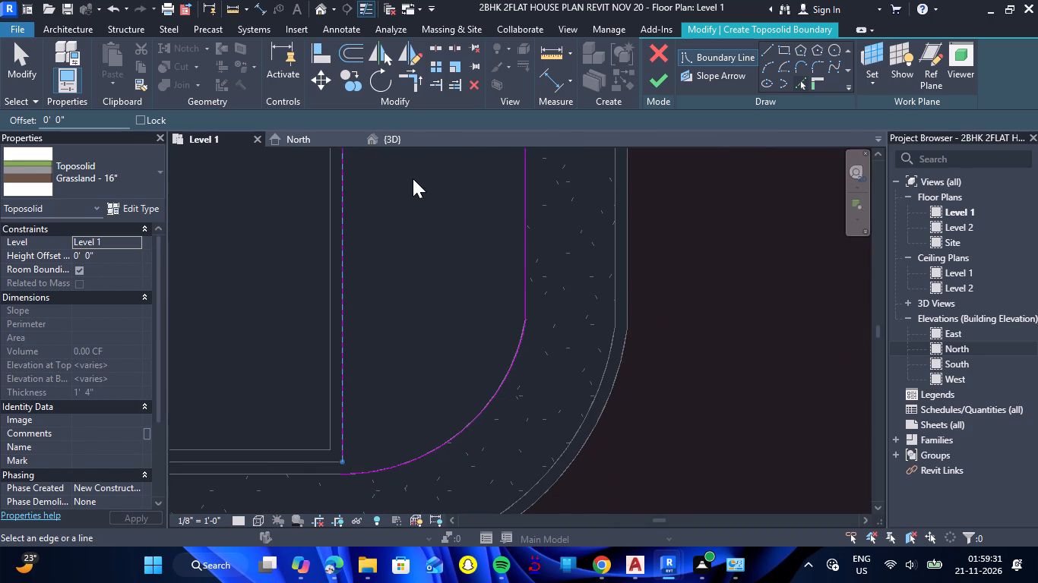
click(419, 81)
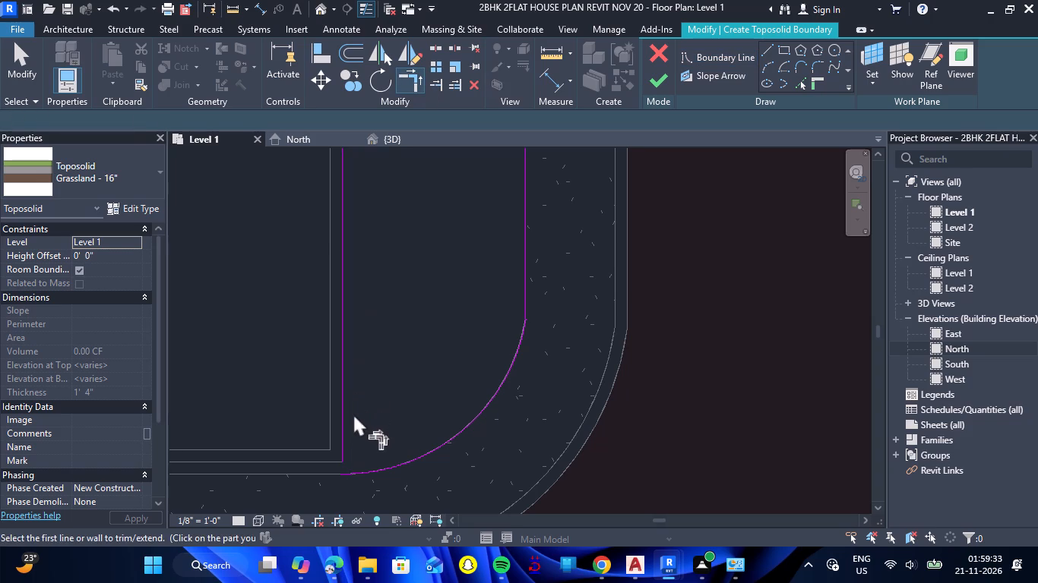
click(342, 429)
click(358, 468)
Close the second grass strip with a line from the compound wall's rear corner to the footpath's end.
scroll(371, 392, down, 3)
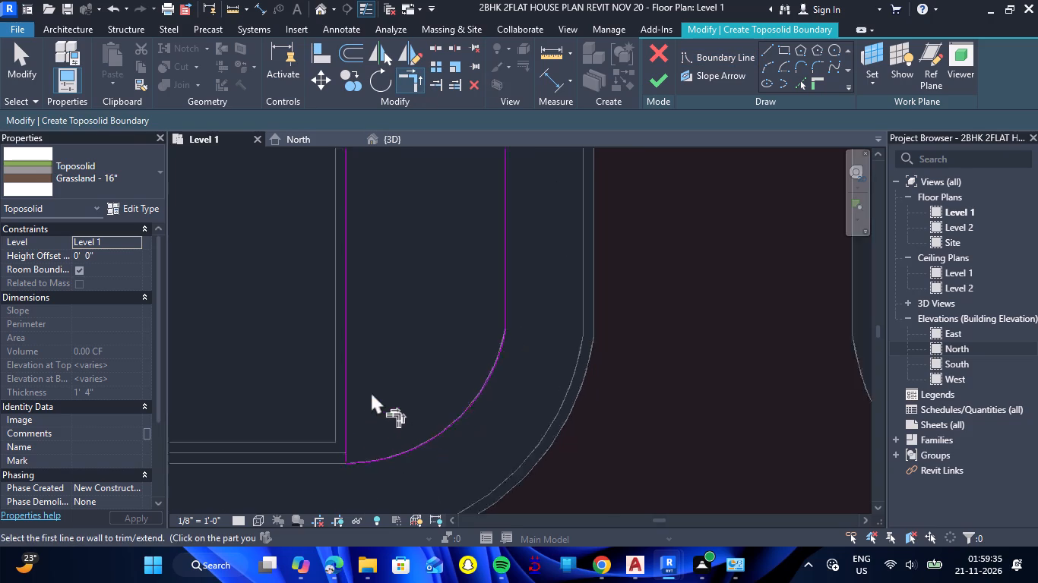
scroll(371, 392, down, 16)
scroll(378, 191, up, 6)
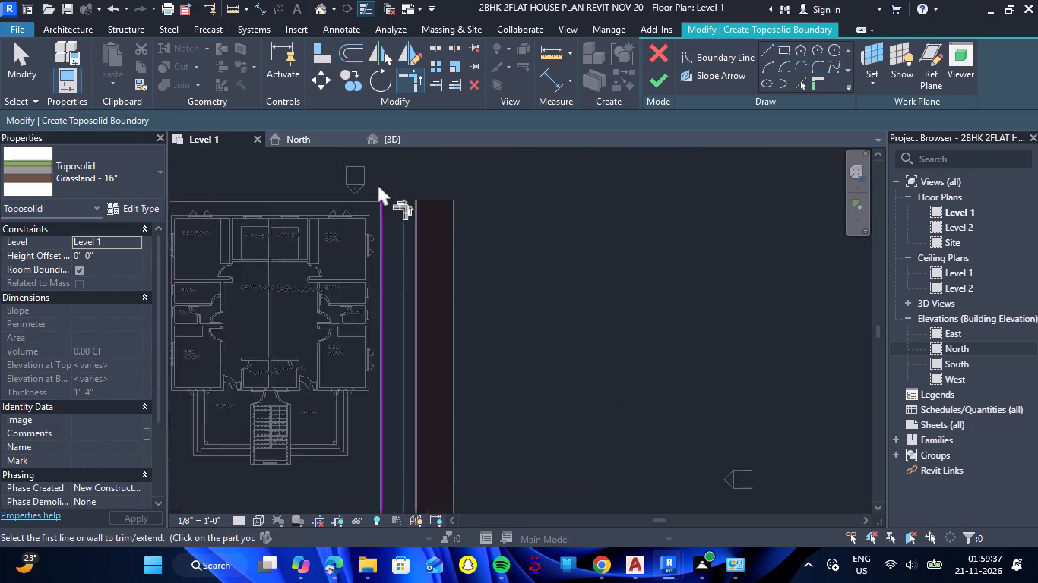
scroll(378, 184, up, 9)
click(386, 274)
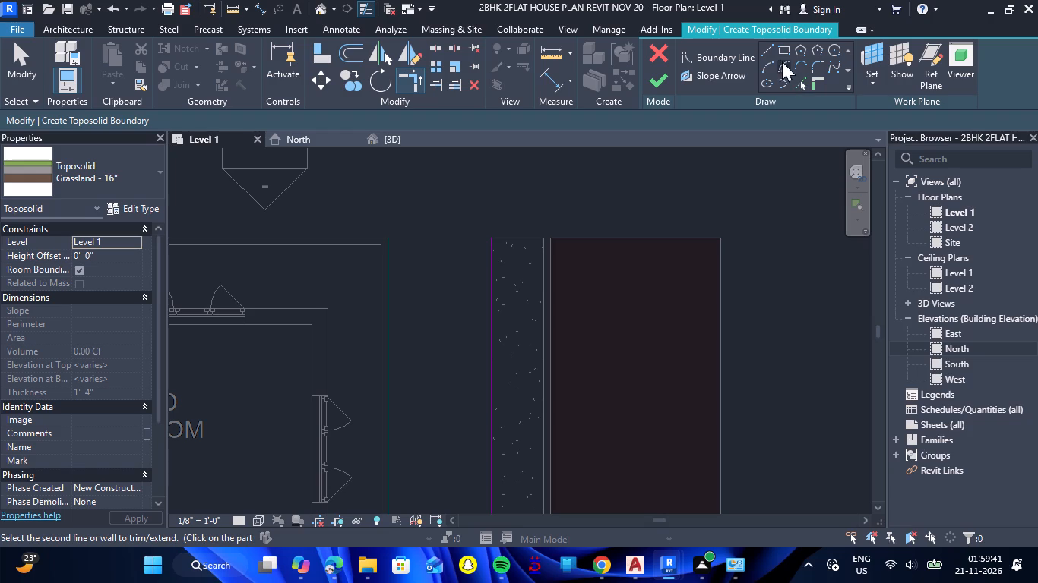
click(764, 50)
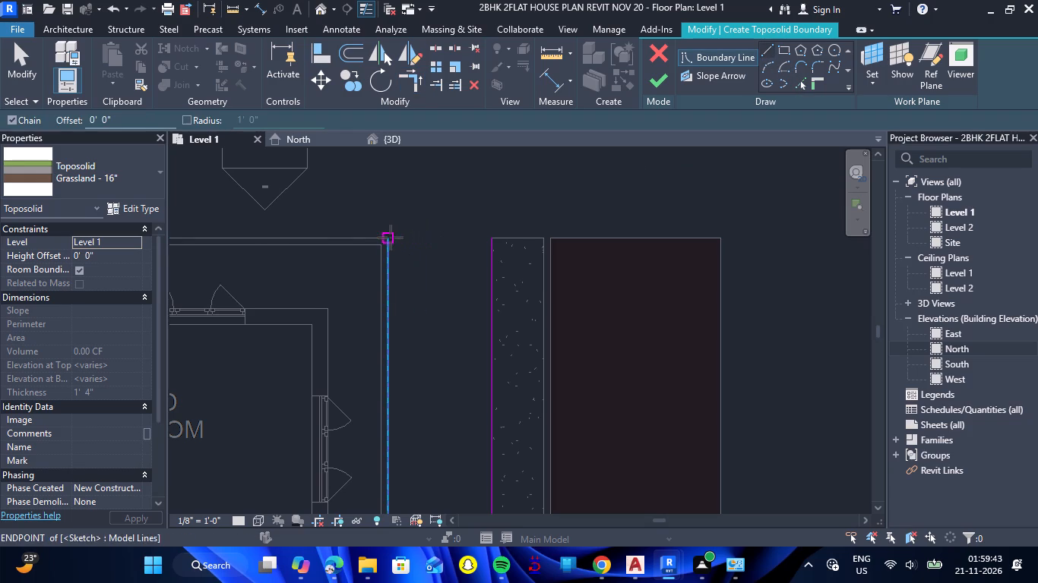
click(391, 238)
click(493, 239)
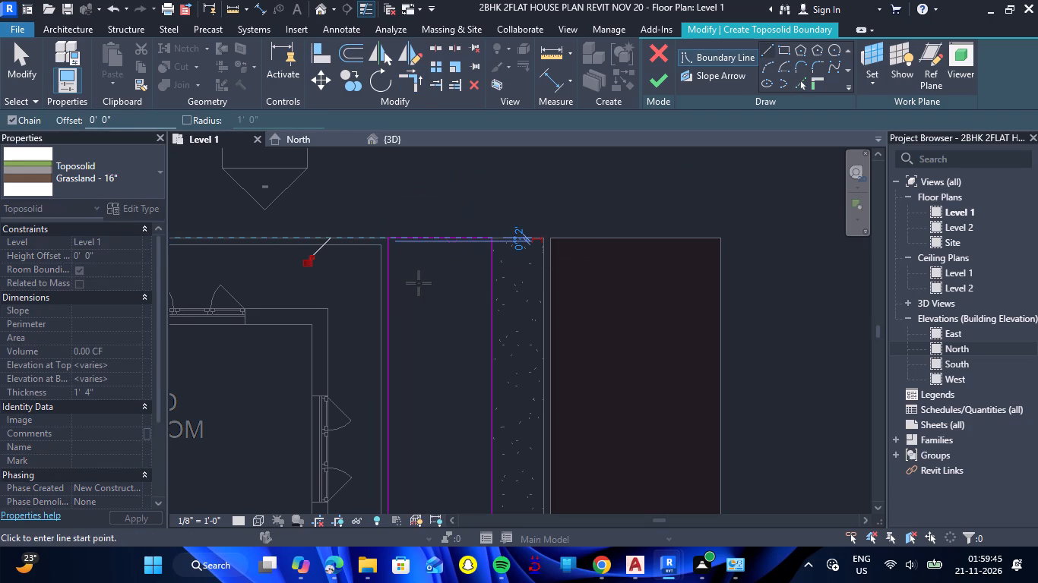
key(Escape)
scroll(419, 284, down, 12)
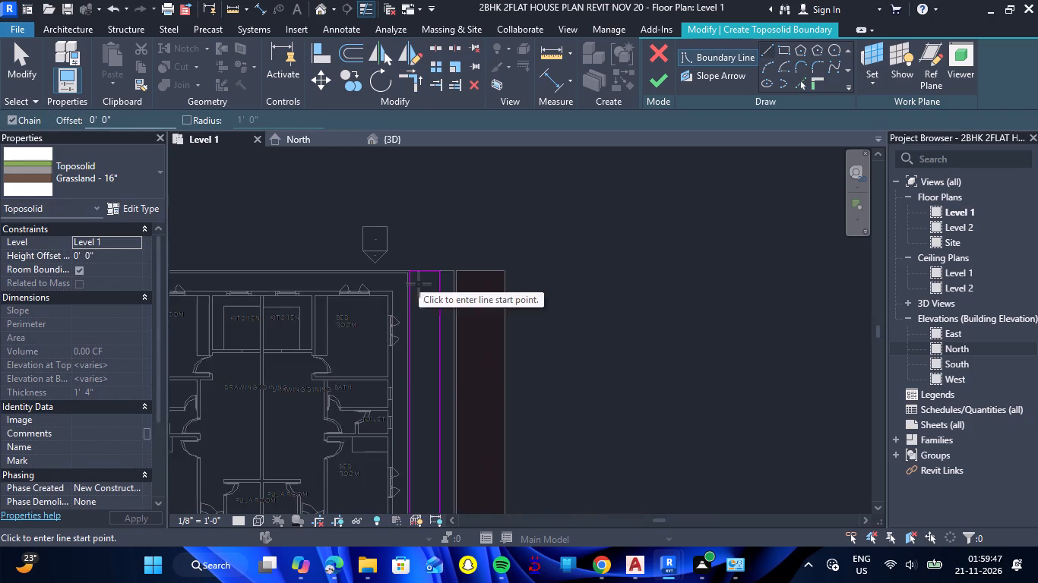
Finish the Grassland - 16" toposolid sketch containing both strips between the footpath and the compound wall.
scroll(419, 284, down, 4)
scroll(301, 457, up, 9)
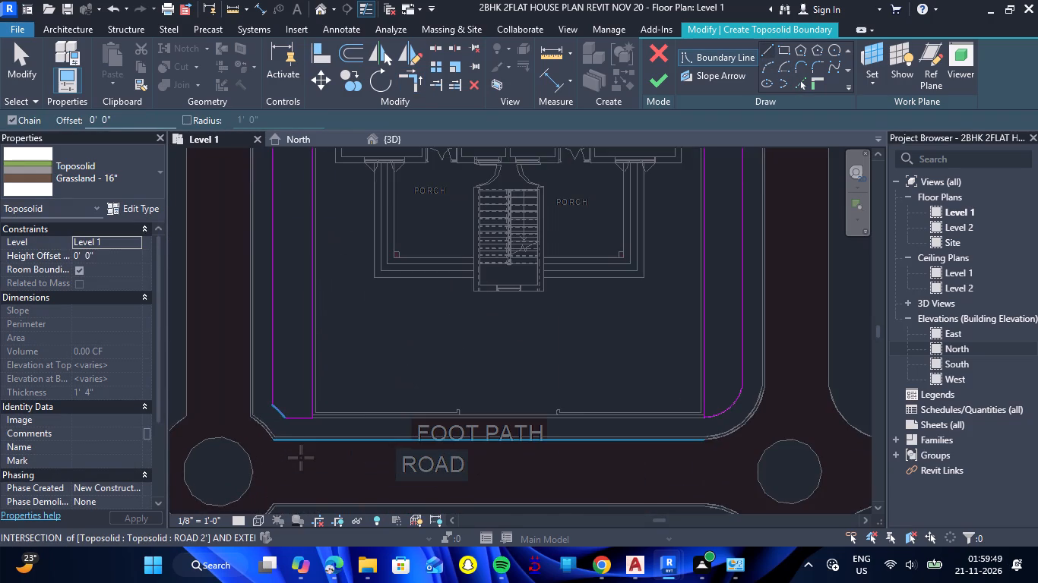
key(Escape)
scroll(305, 410, up, 9)
scroll(305, 410, down, 14)
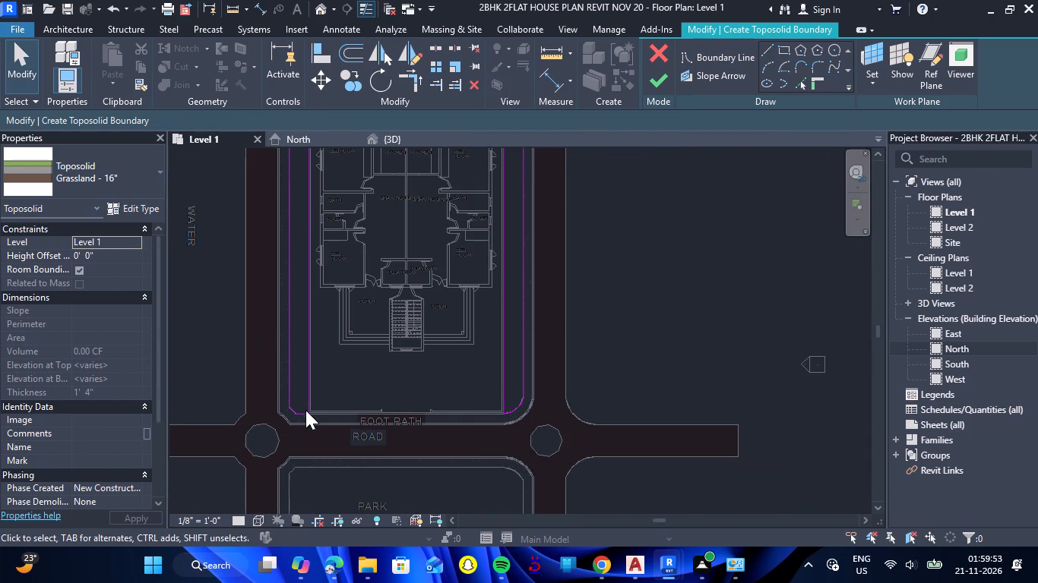
click(655, 86)
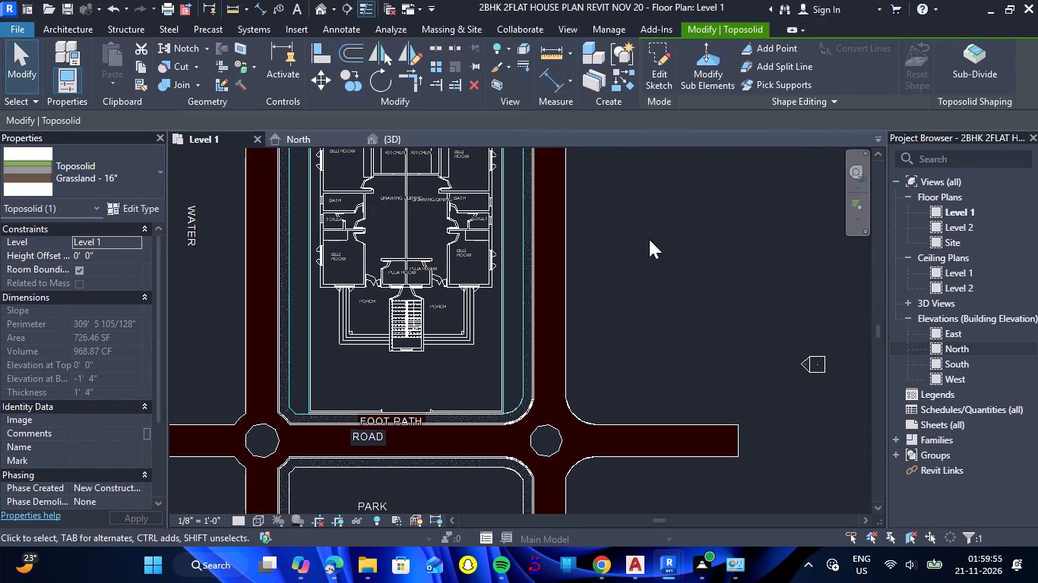
click(638, 251)
Examine the new grass strips beside the footpath and compound wall in the 3D view.
click(394, 141)
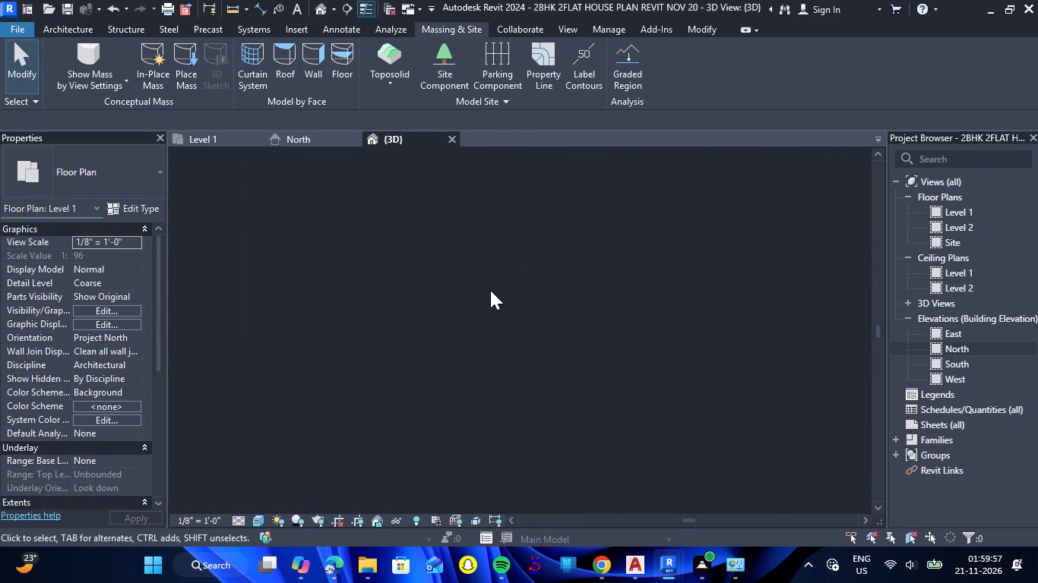
scroll(270, 383, up, 8)
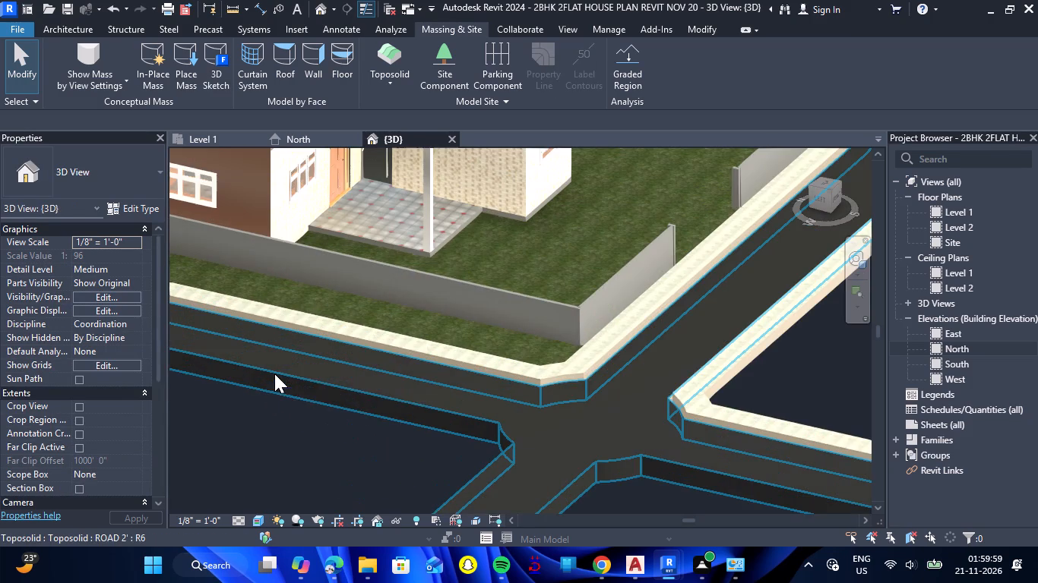
key(Escape)
scroll(274, 373, down, 6)
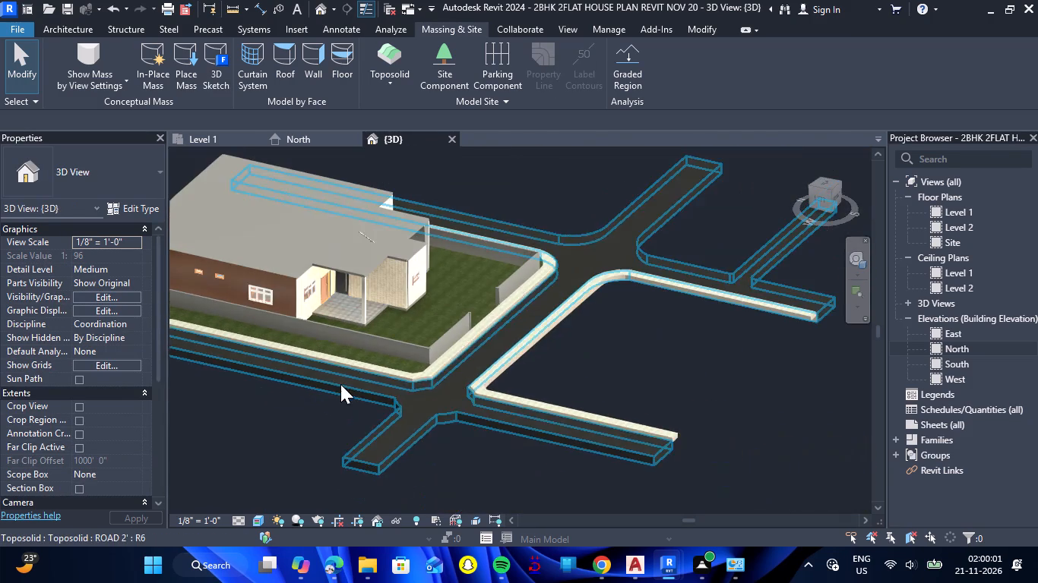
scroll(478, 296, up, 2)
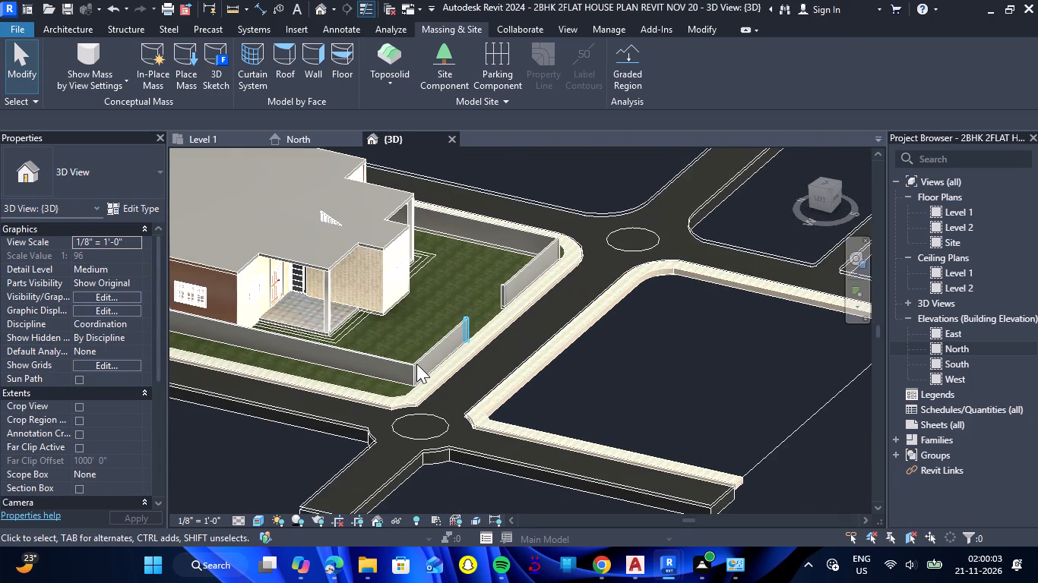
scroll(416, 364, up, 4)
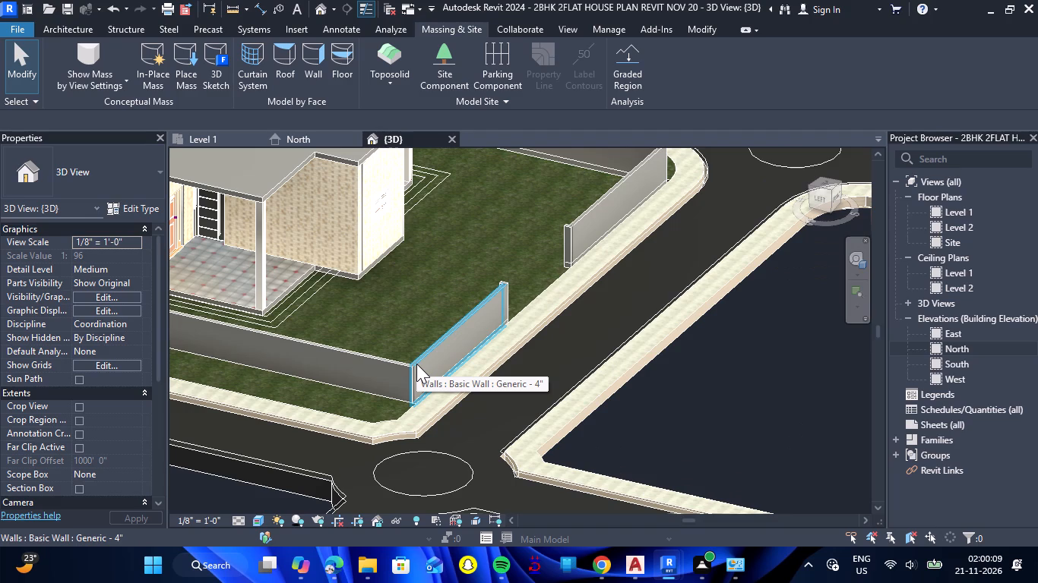
scroll(414, 364, down, 2)
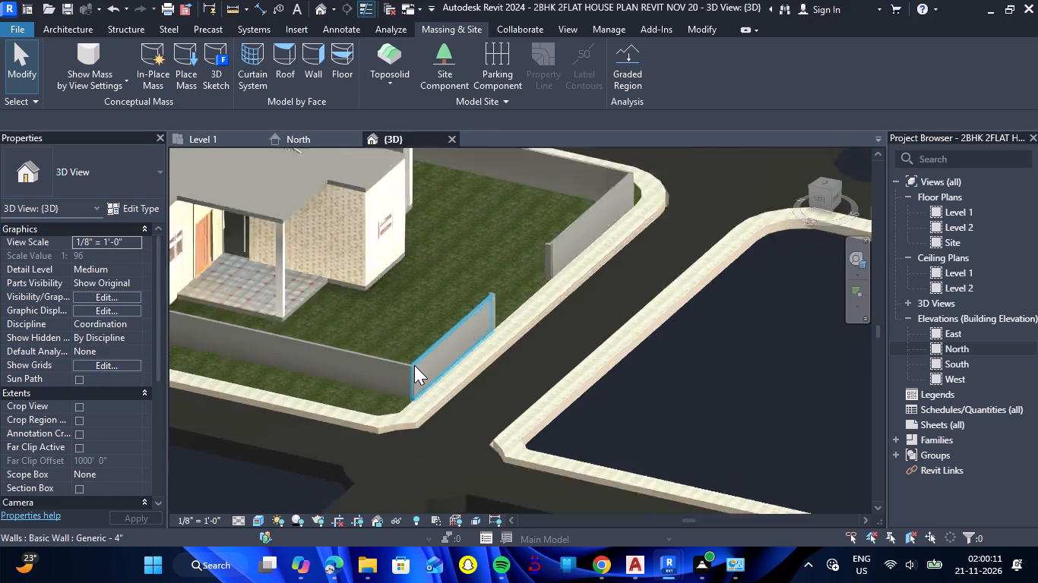
scroll(414, 365, down, 6)
scroll(260, 379, down, 4)
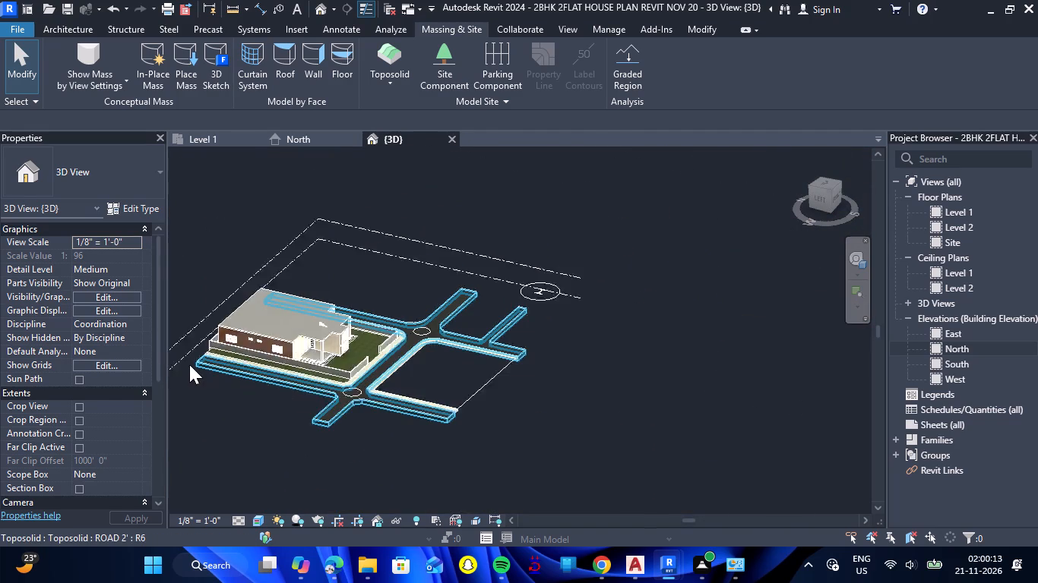
scroll(189, 364, up, 9)
scroll(261, 291, up, 4)
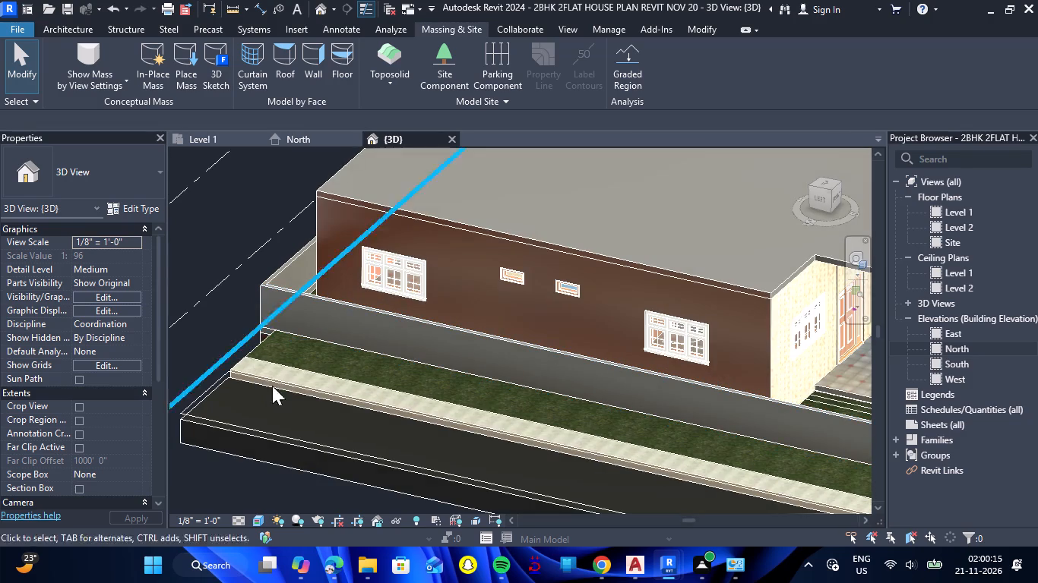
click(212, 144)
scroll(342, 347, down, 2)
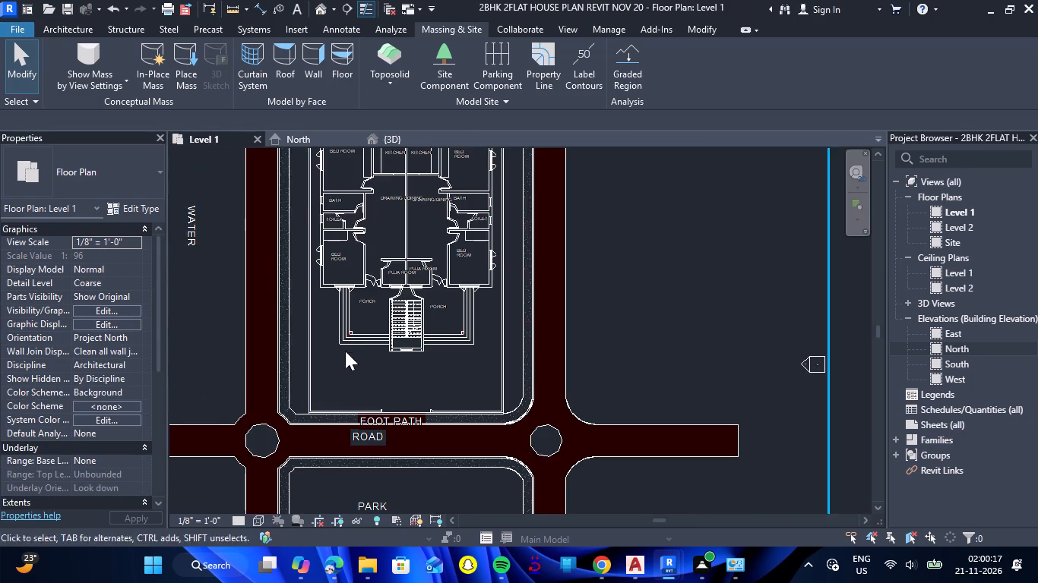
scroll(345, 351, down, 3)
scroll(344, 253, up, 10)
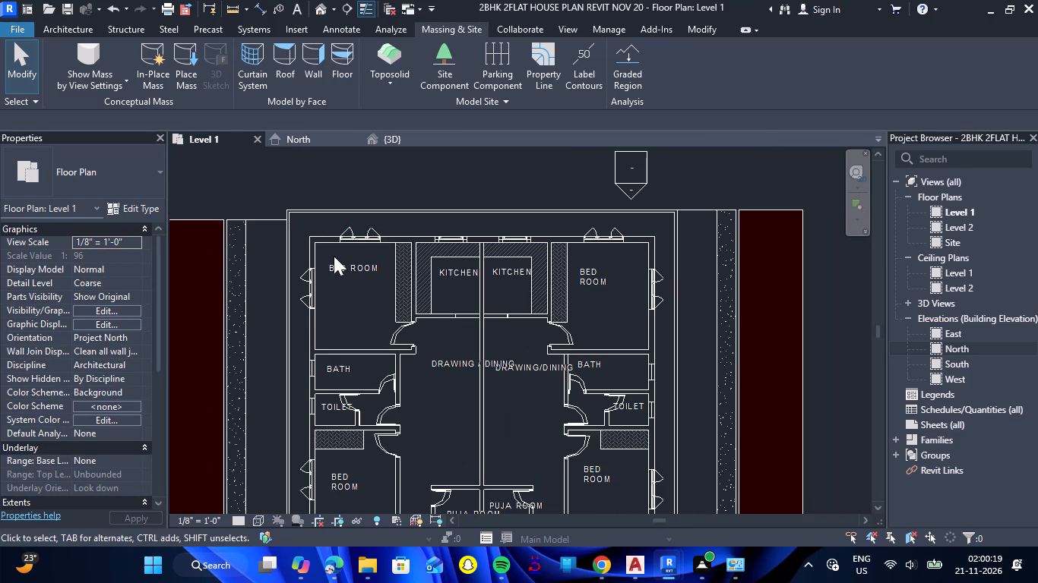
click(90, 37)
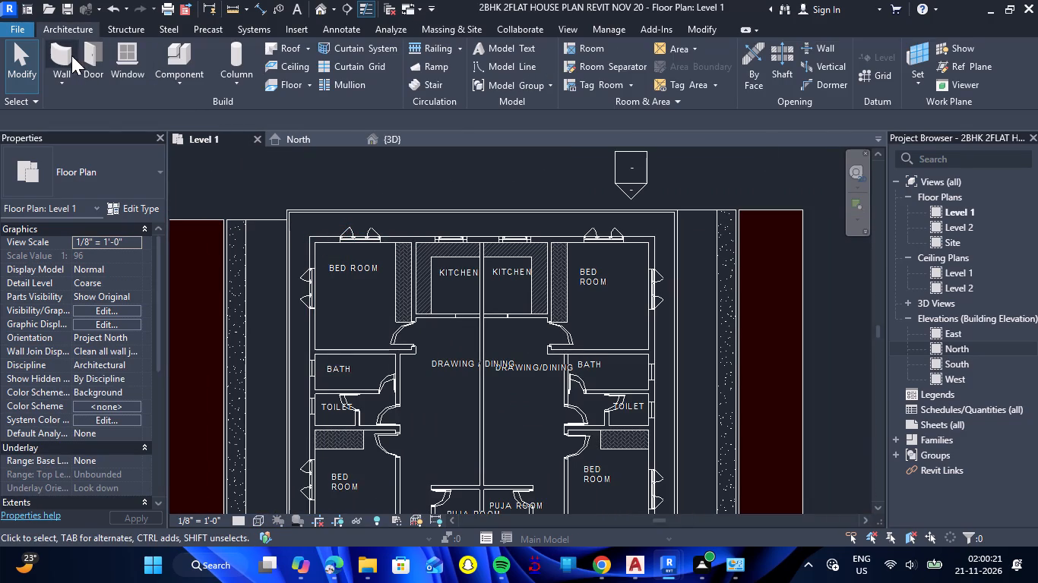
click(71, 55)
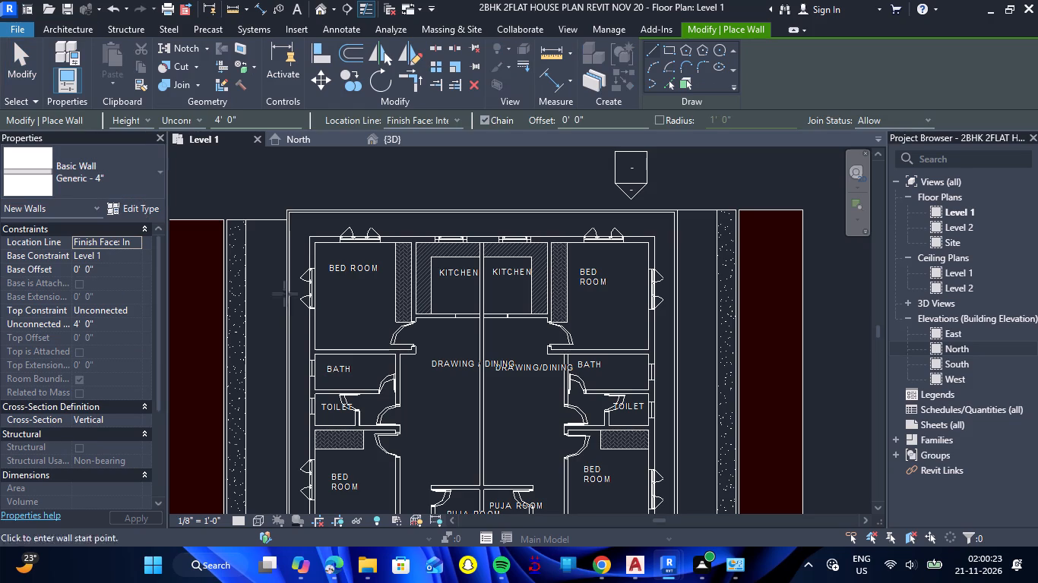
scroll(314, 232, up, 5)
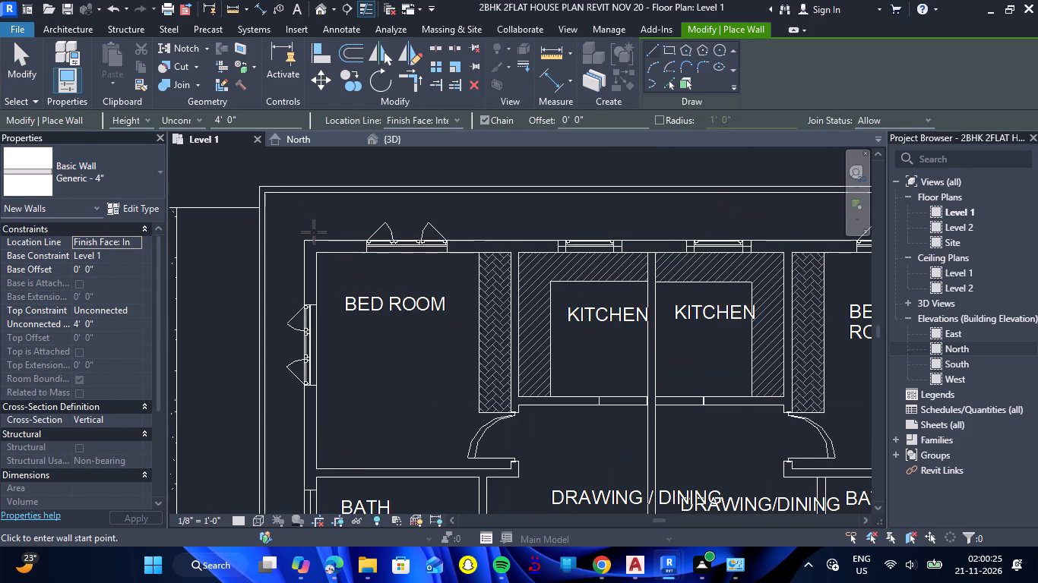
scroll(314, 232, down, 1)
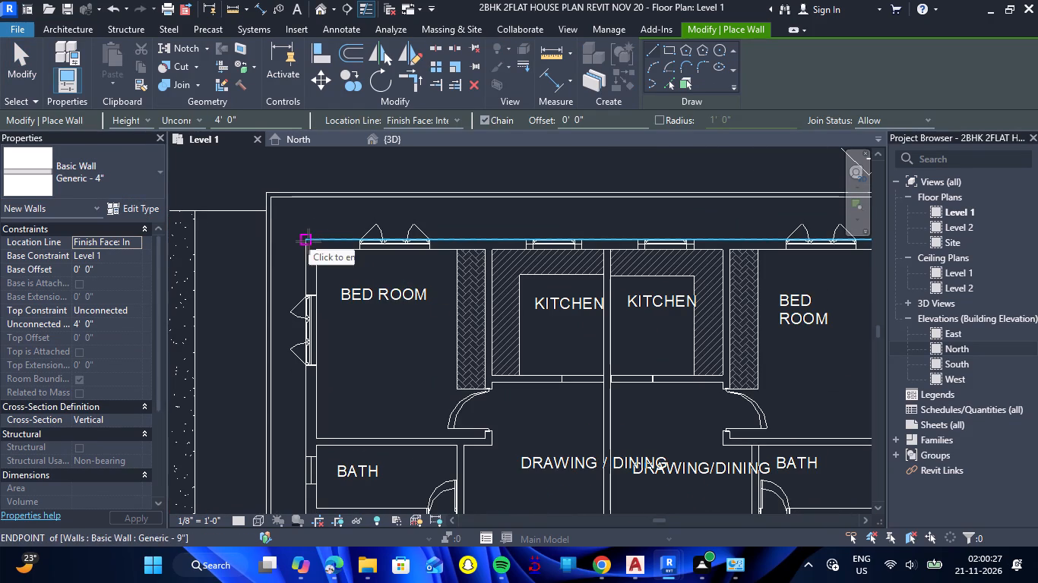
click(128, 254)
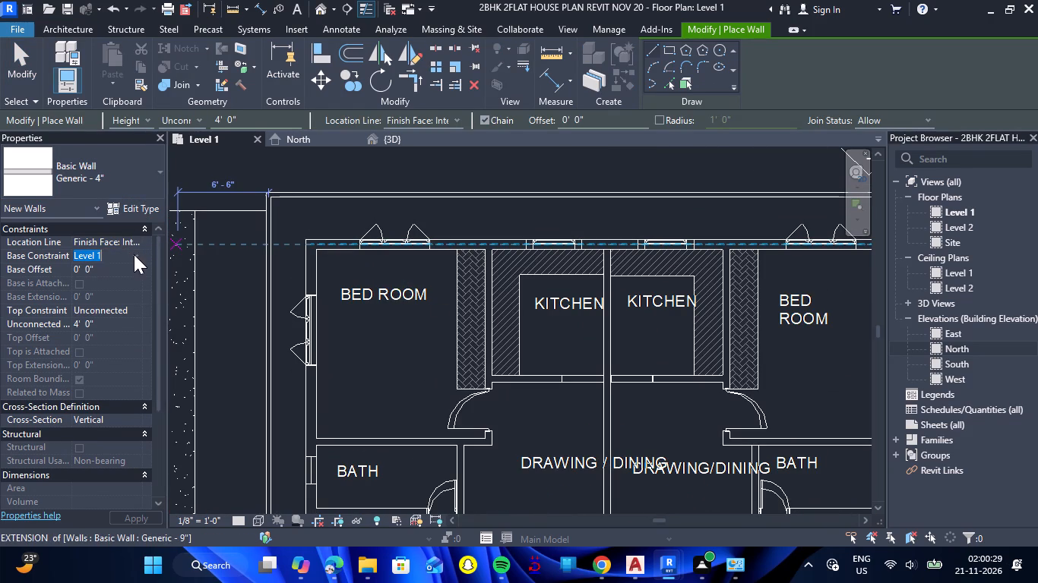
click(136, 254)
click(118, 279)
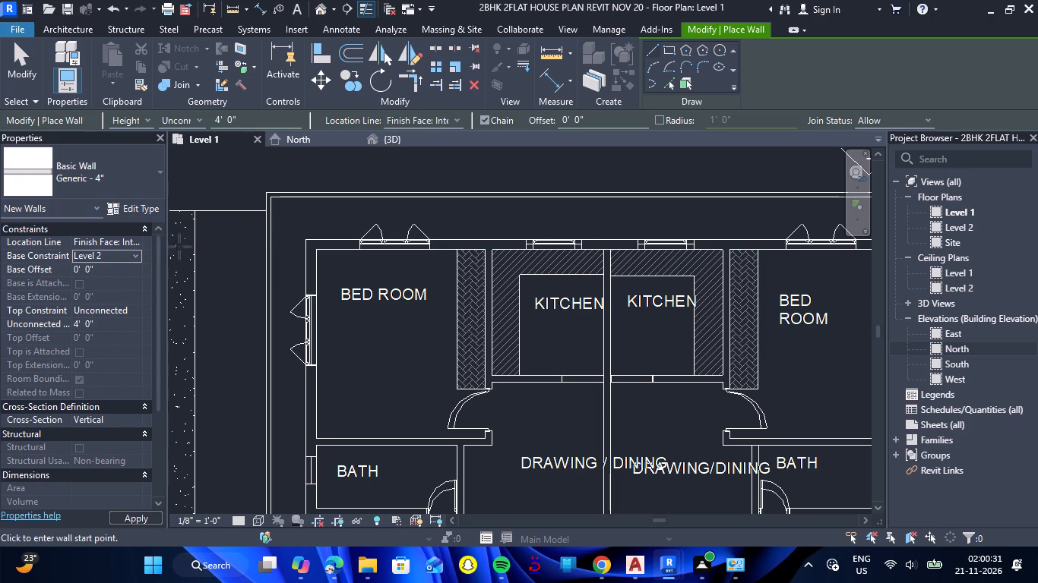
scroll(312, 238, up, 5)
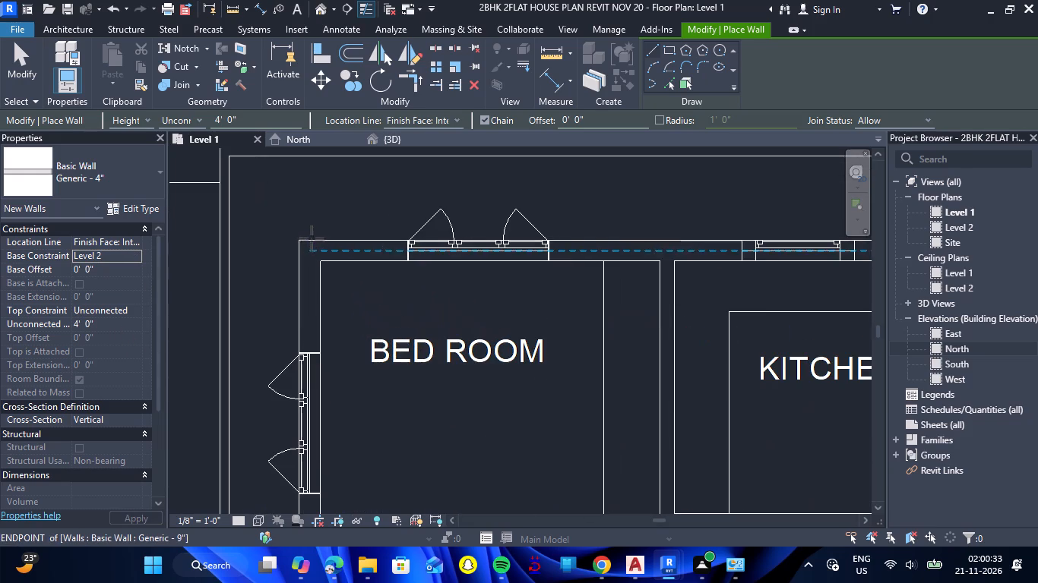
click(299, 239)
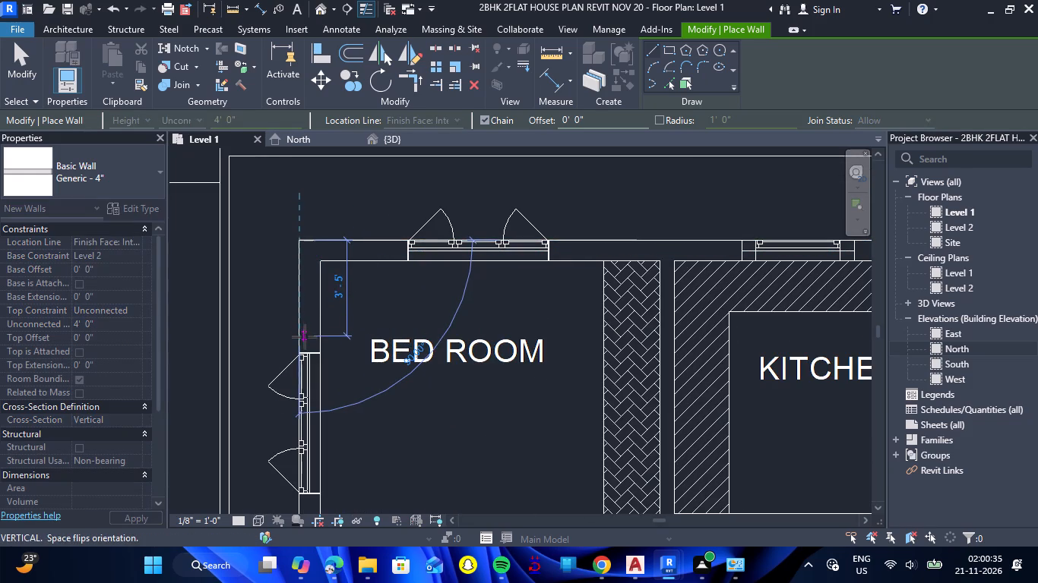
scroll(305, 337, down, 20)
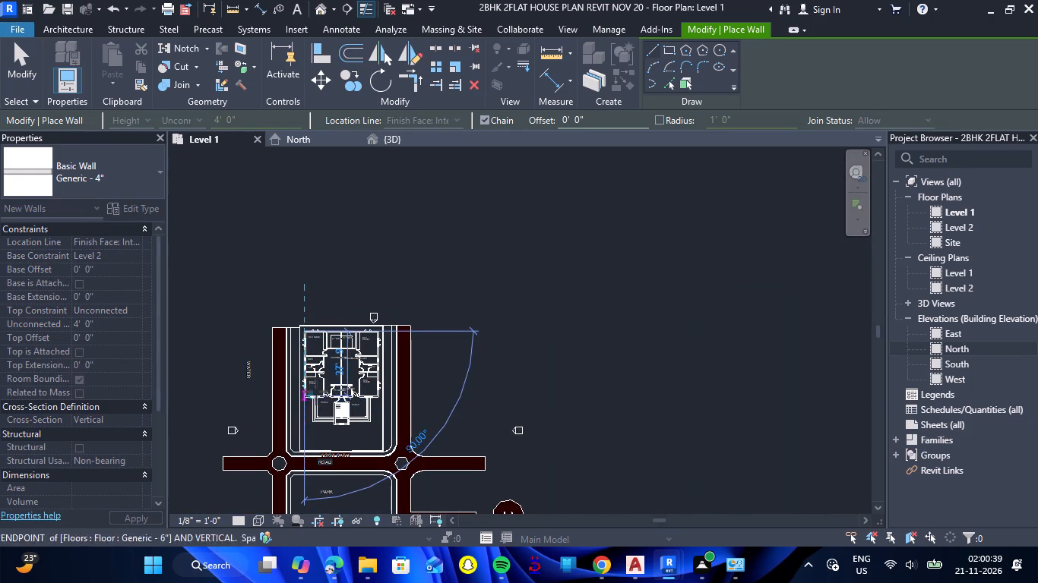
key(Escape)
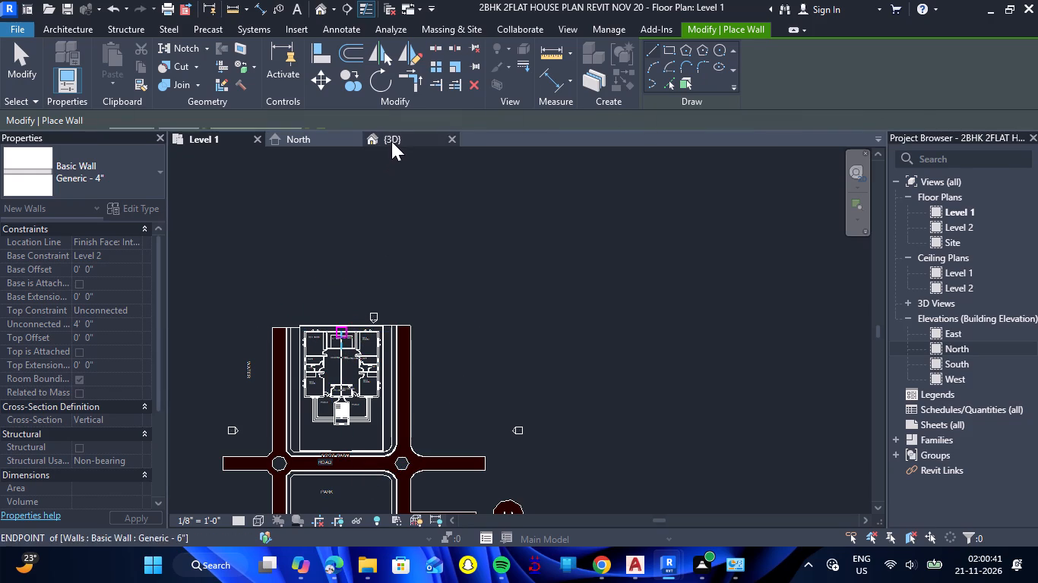
In the top-oriented 3D view, set the base constraint of the new Generic - 4" wall to Level 2.
click(391, 141)
scroll(603, 285, down, 6)
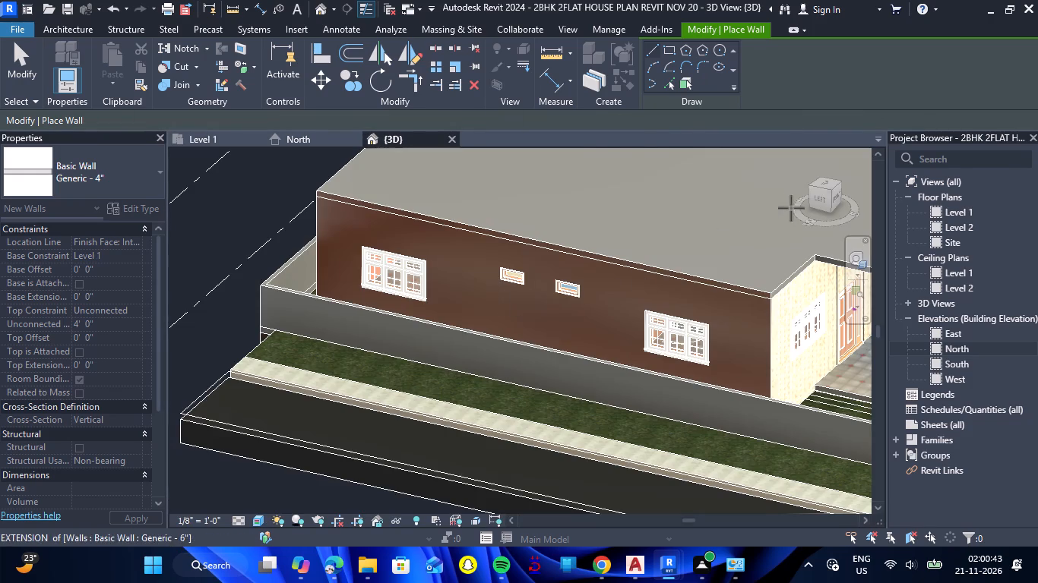
click(827, 182)
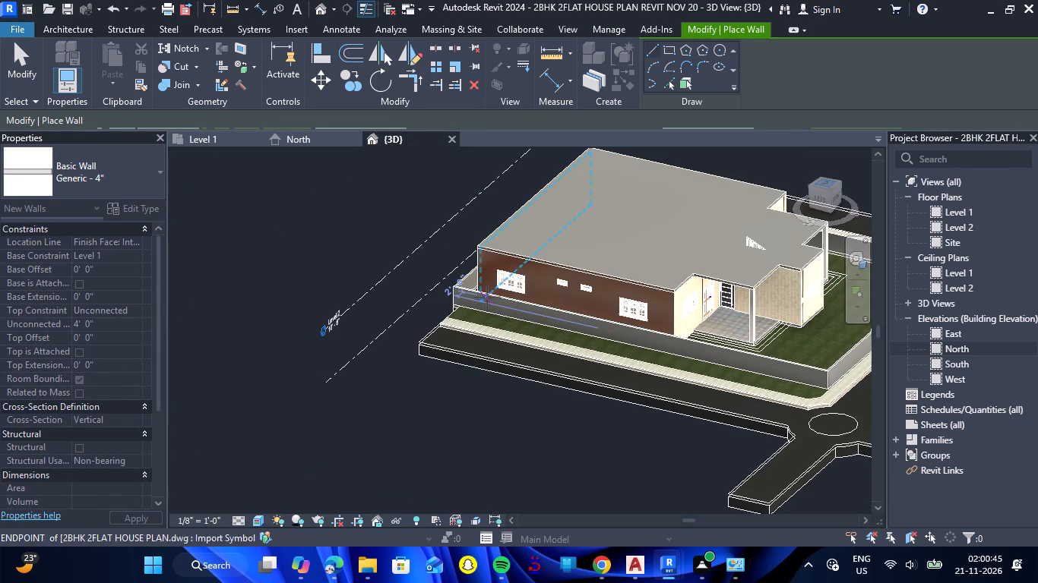
scroll(705, 296, up, 5)
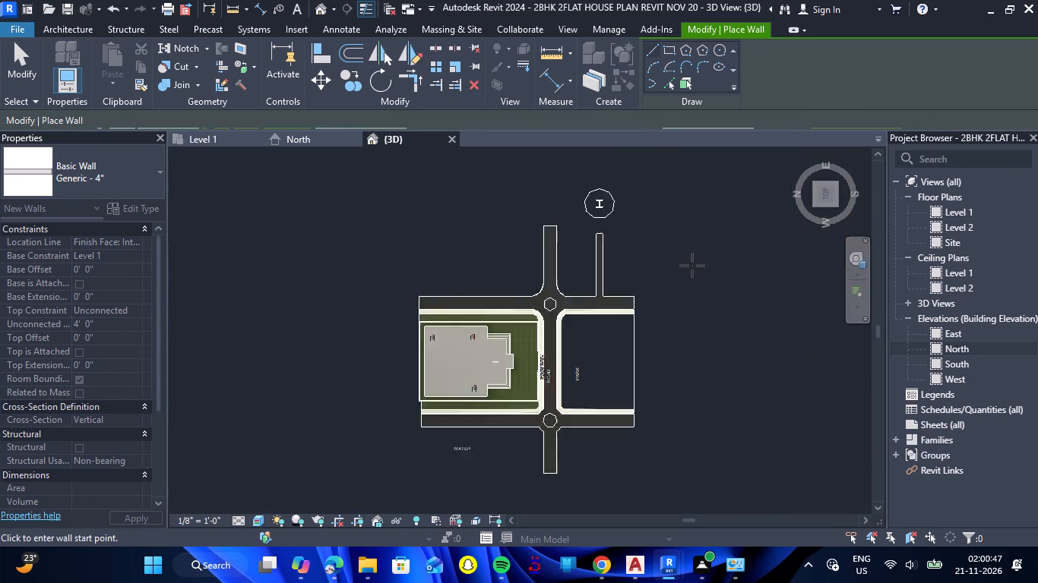
scroll(692, 266, up, 3)
scroll(633, 306, down, 7)
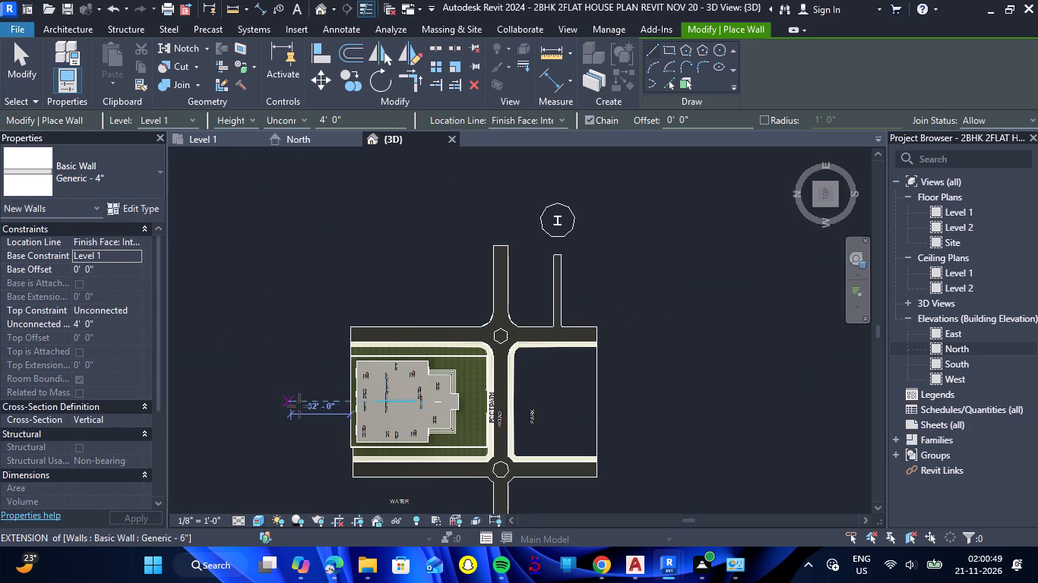
scroll(325, 408, up, 5)
scroll(382, 320, up, 7)
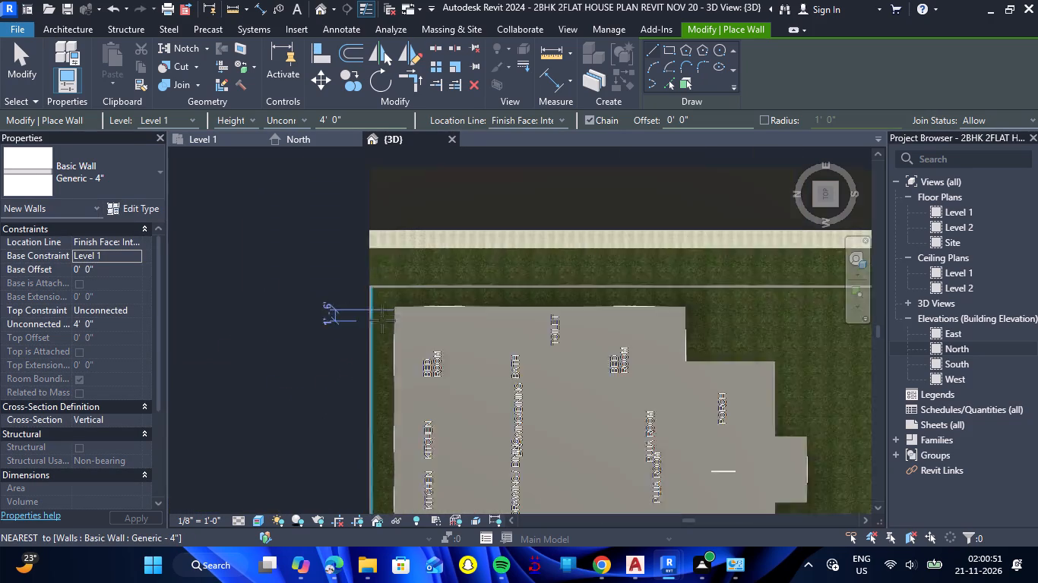
scroll(396, 312, up, 14)
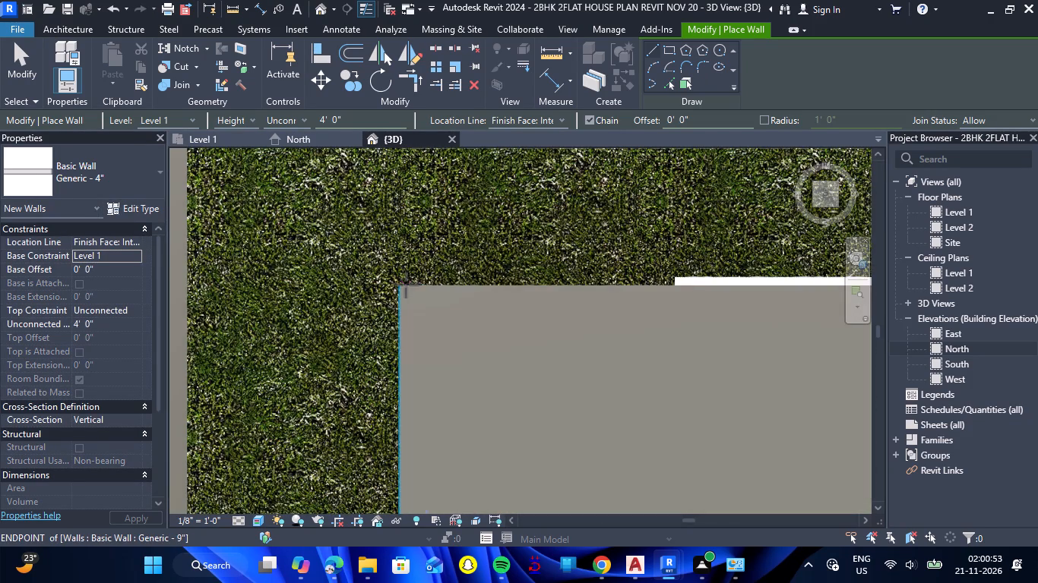
scroll(406, 285, up, 5)
click(138, 259)
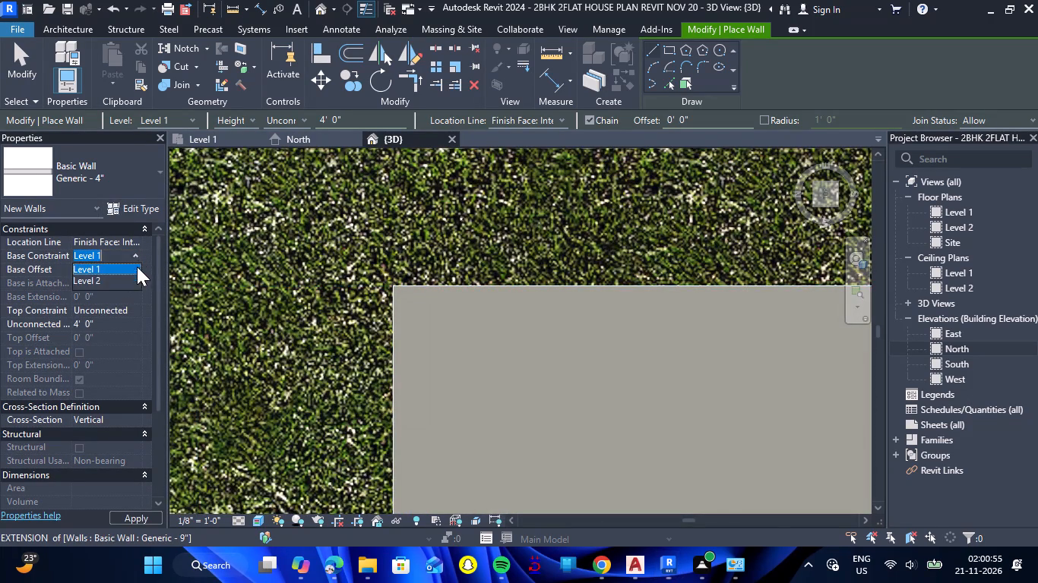
click(127, 278)
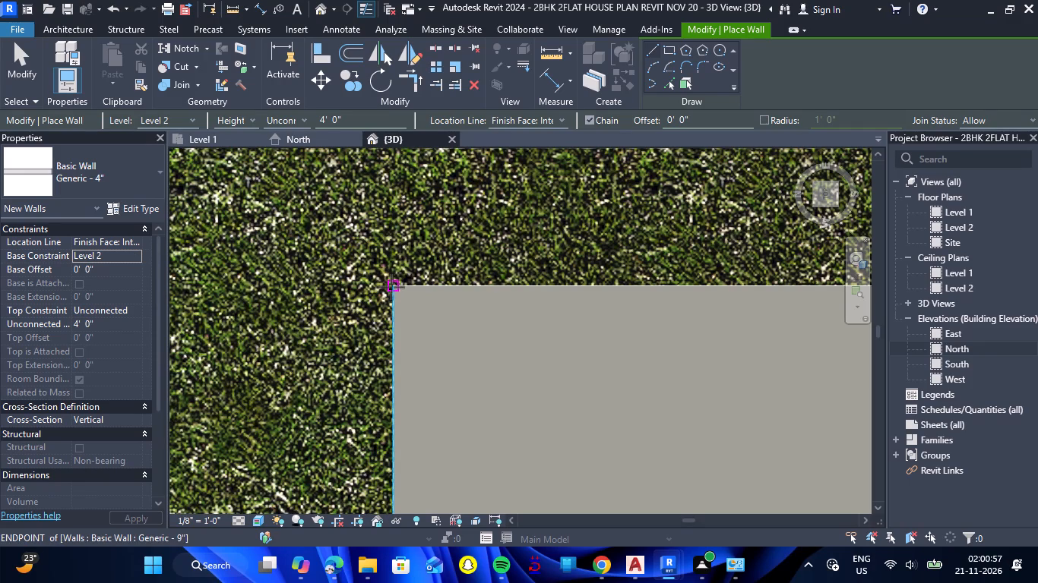
Draw the 4' high wall along the roof's north edge, about 43' from the northeast corner to the northwest corner.
click(391, 287)
scroll(393, 370, down, 4)
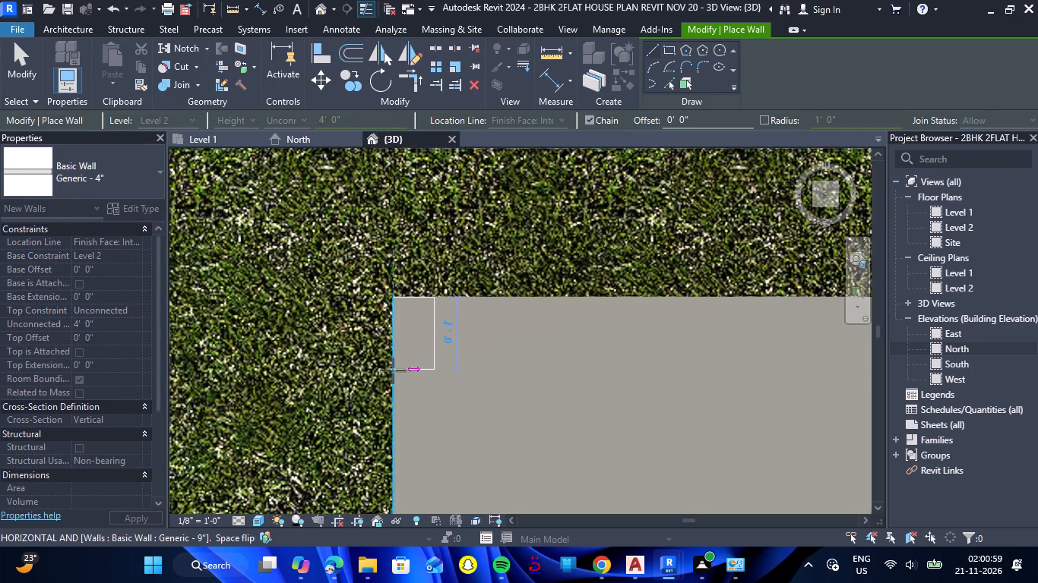
scroll(393, 370, down, 17)
scroll(393, 370, down, 6)
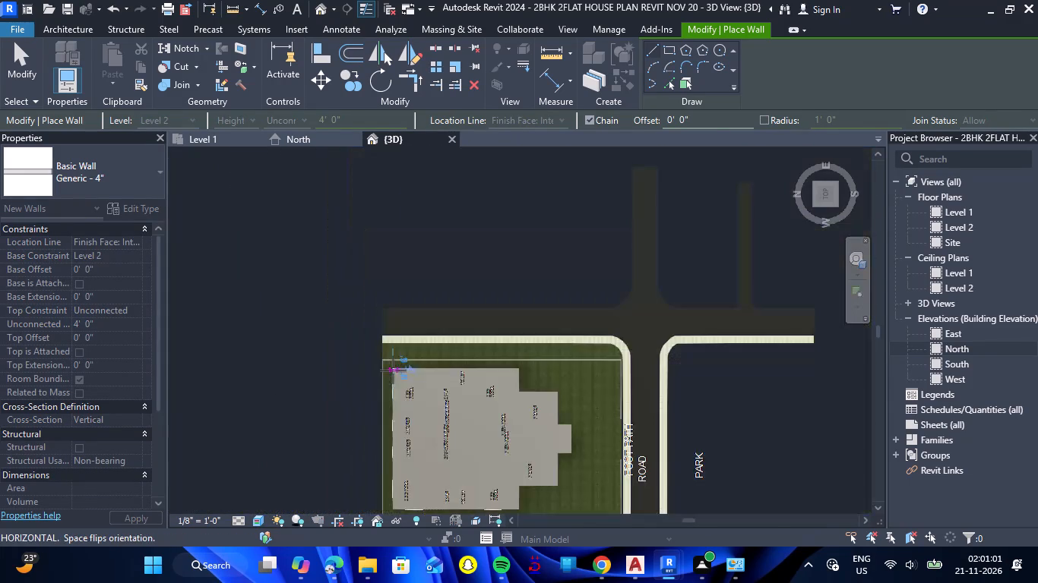
scroll(393, 487, down, 4)
scroll(395, 506, up, 3)
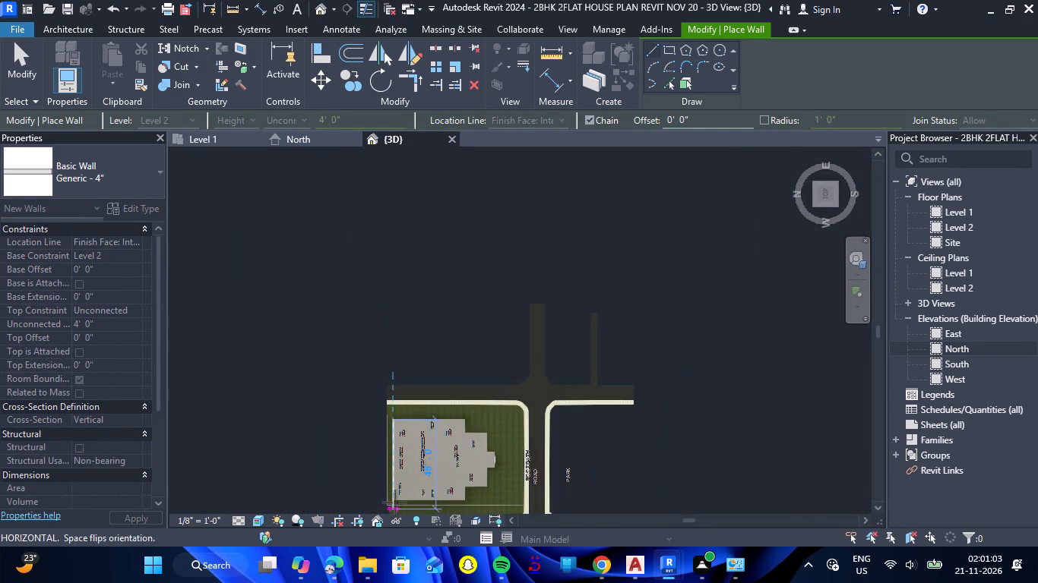
scroll(395, 503, up, 10)
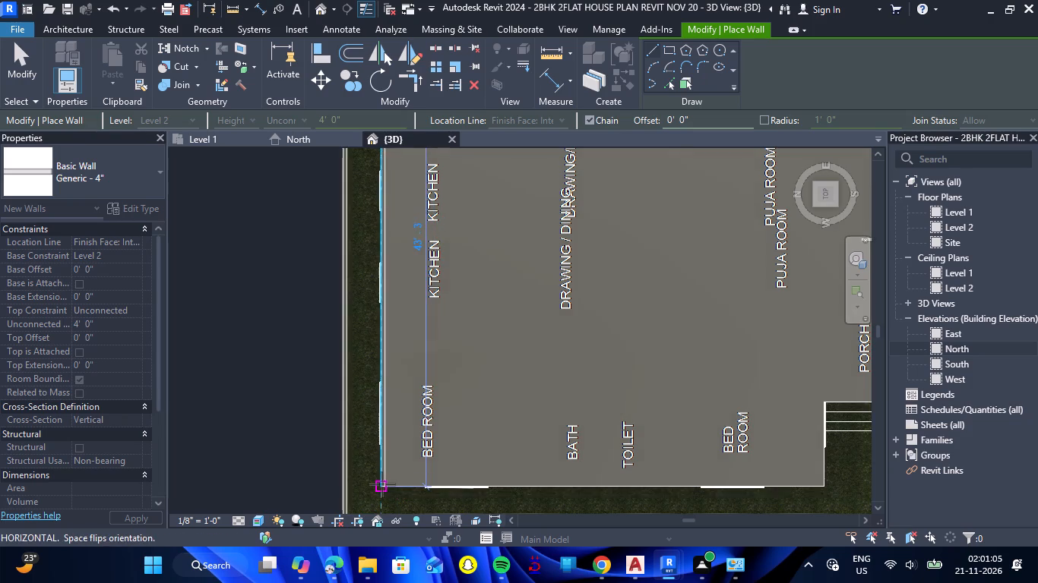
scroll(382, 487, up, 18)
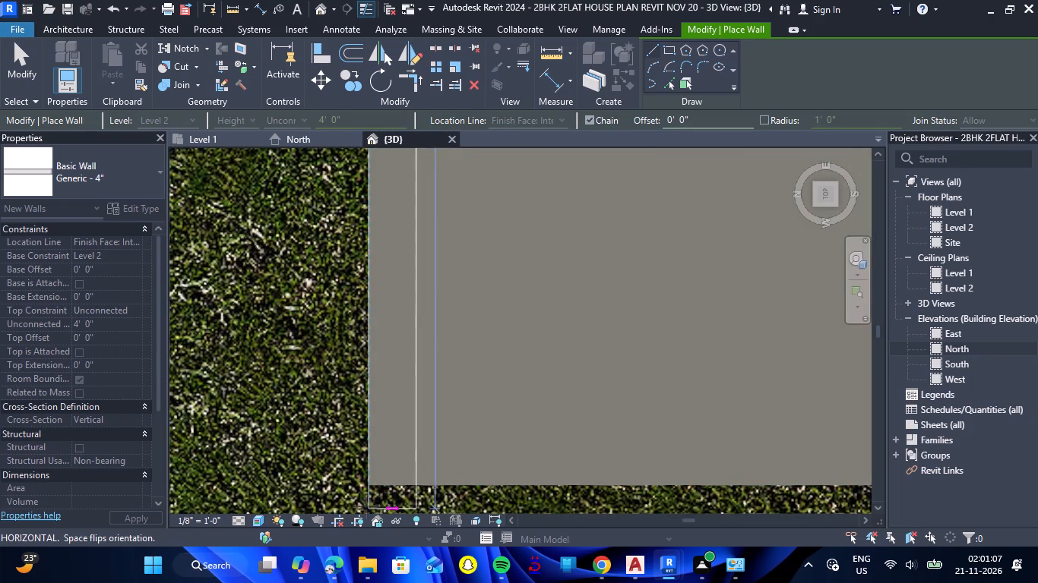
click(370, 484)
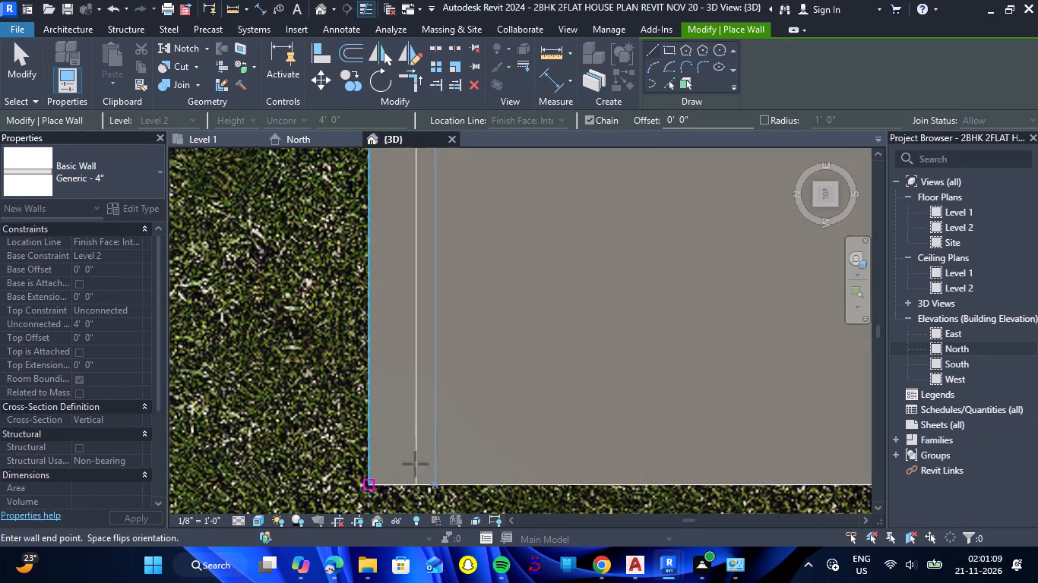
Continue the wall along the roof's west edge to the southwest corner beside the bedroom.
scroll(467, 479, down, 5)
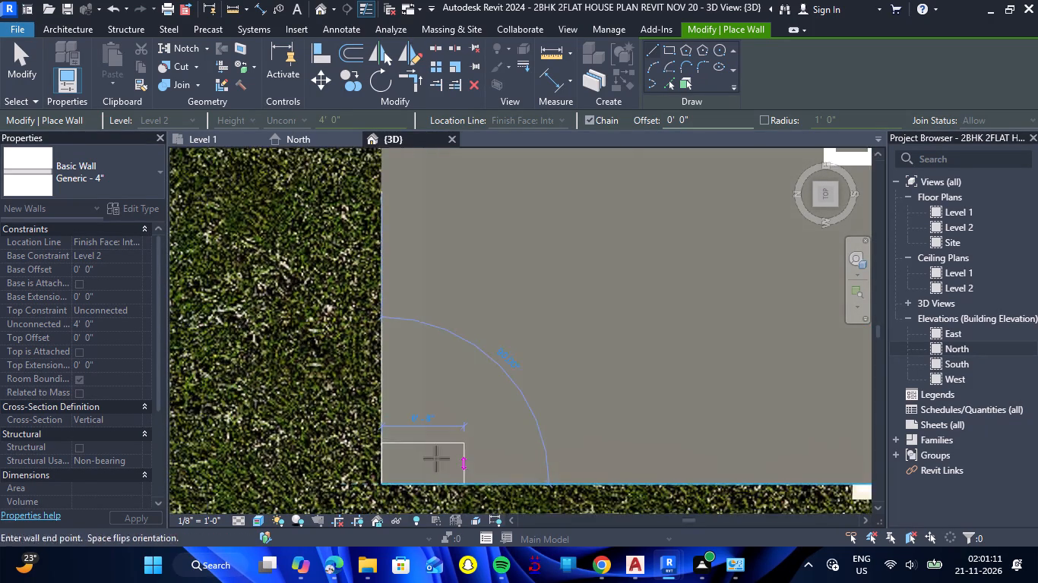
scroll(436, 459, down, 14)
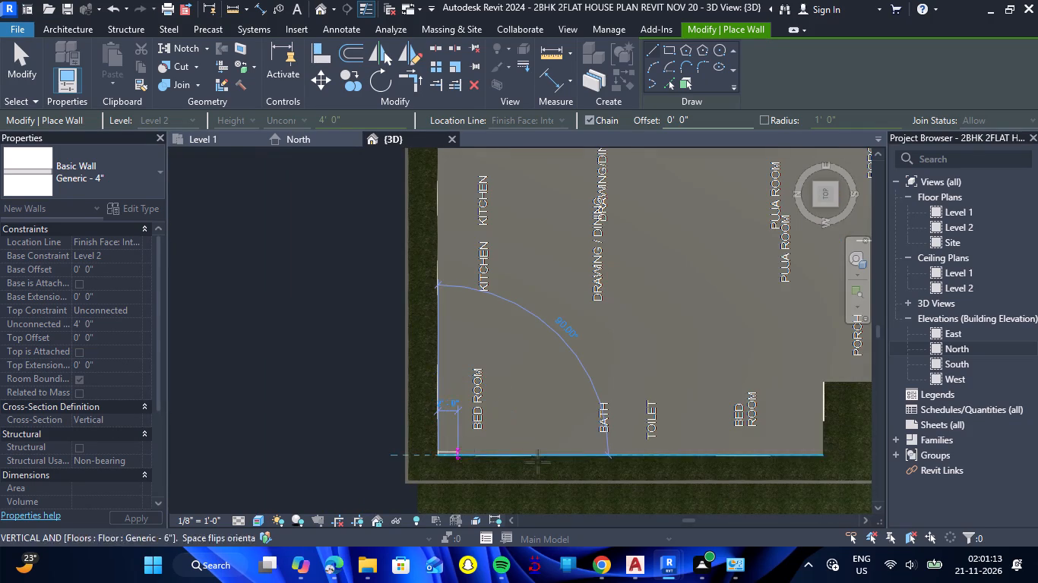
scroll(830, 446, up, 5)
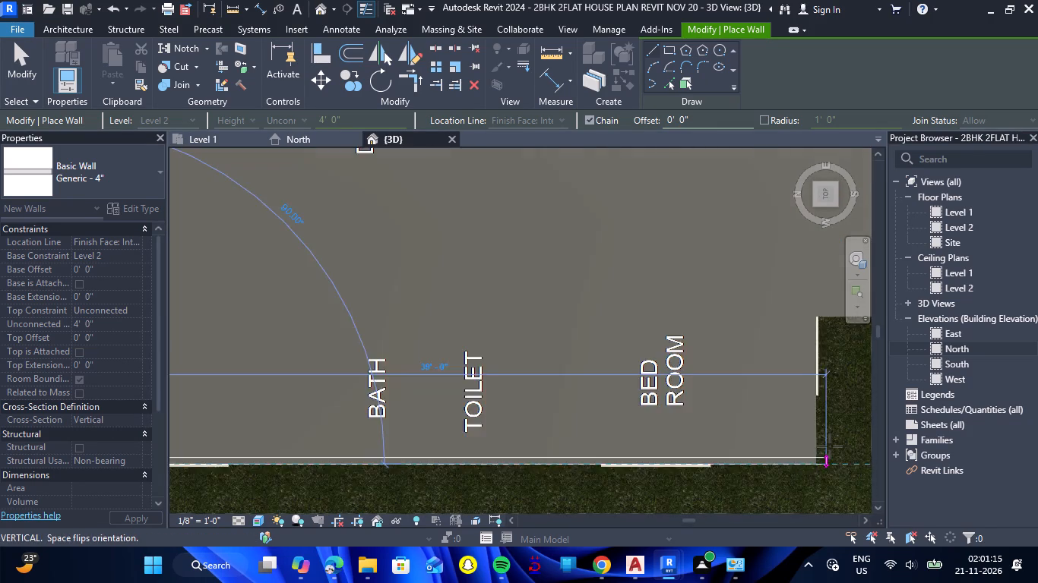
scroll(830, 446, up, 5)
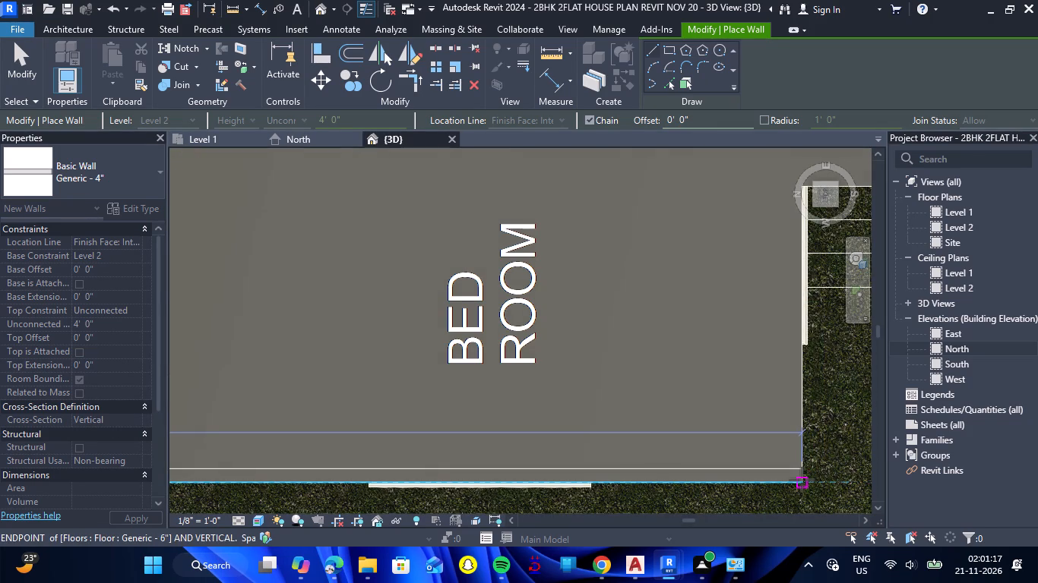
click(802, 480)
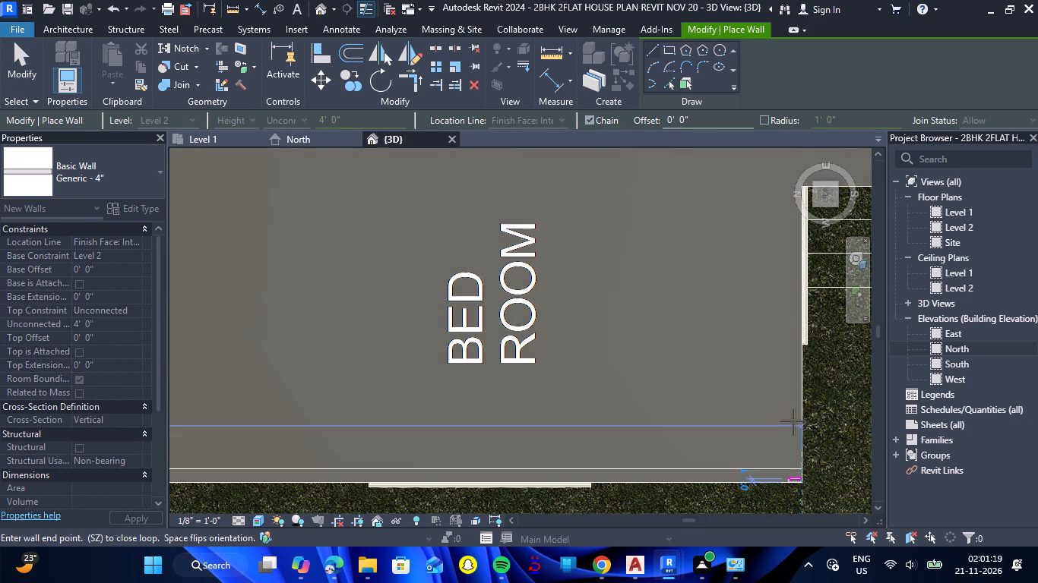
Continue the wall along the bedroom's south roof edge to the inner corner where the porch roof begins.
scroll(799, 390, down, 7)
scroll(802, 307, up, 12)
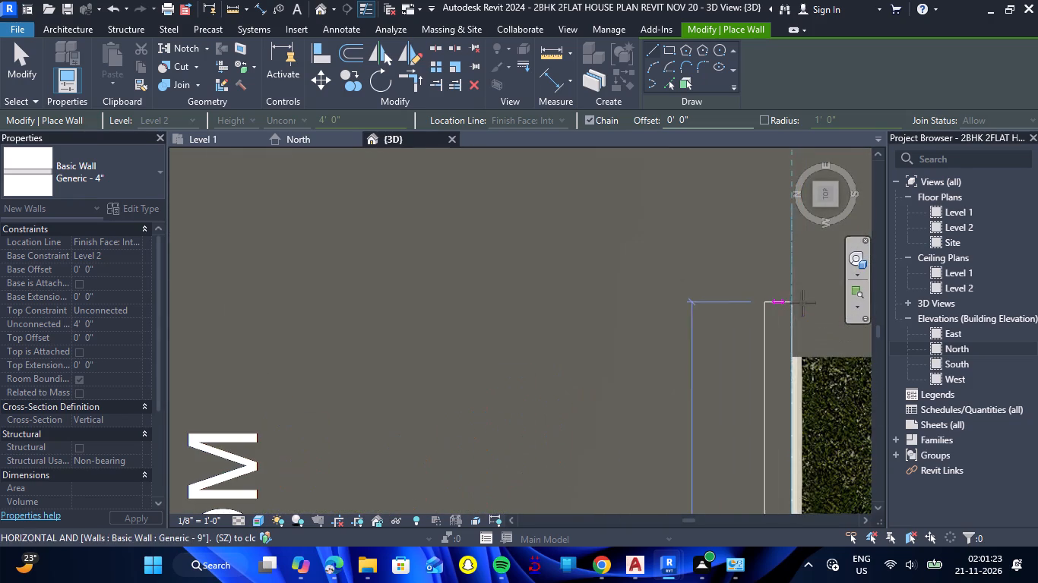
click(789, 353)
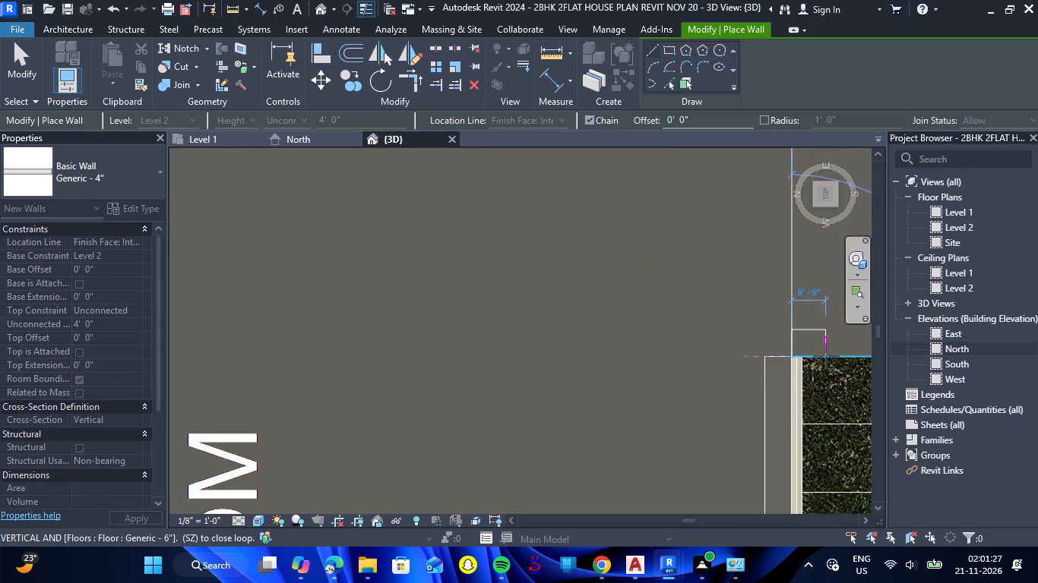
Continue the wall along the porch roof's west edge to its southwest corner and end the wall chain.
scroll(774, 351, down, 18)
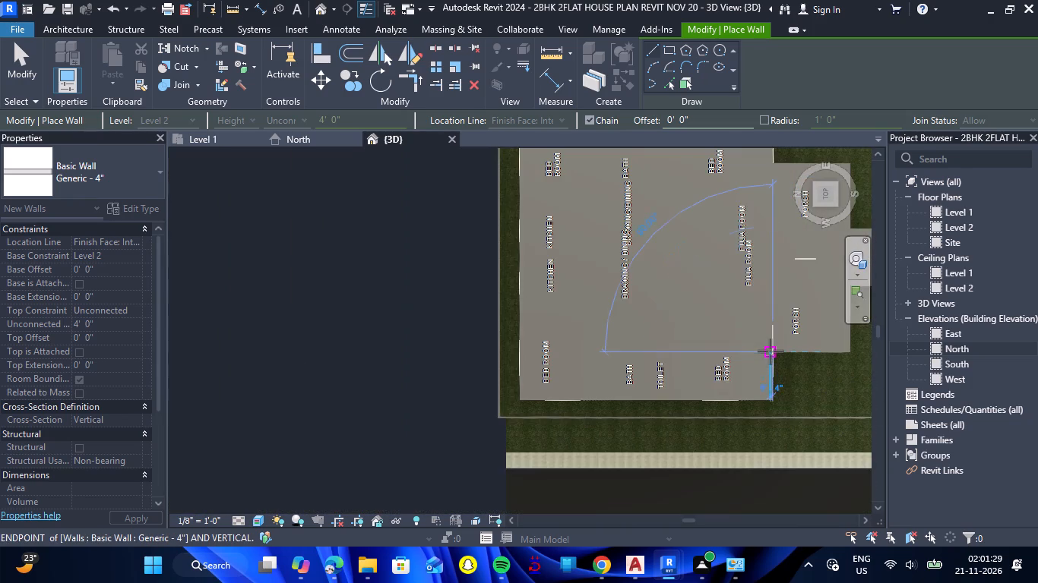
scroll(771, 351, down, 4)
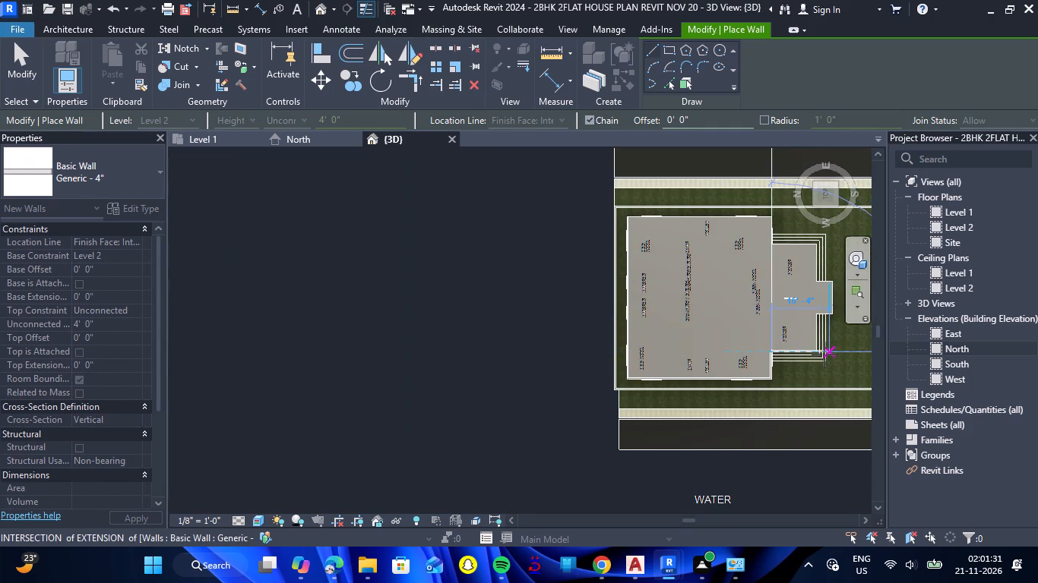
scroll(824, 355, up, 10)
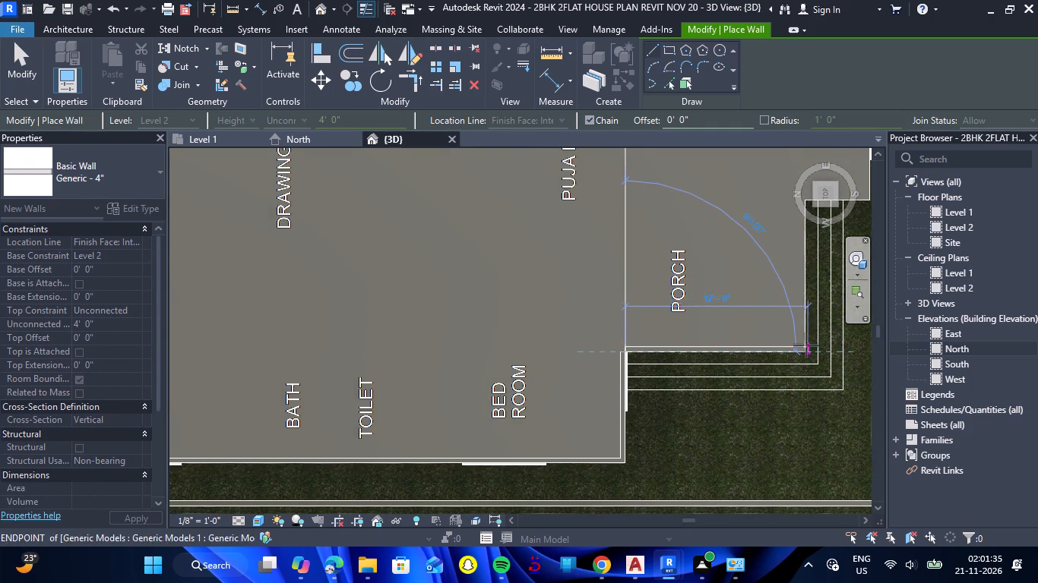
scroll(805, 348, up, 7)
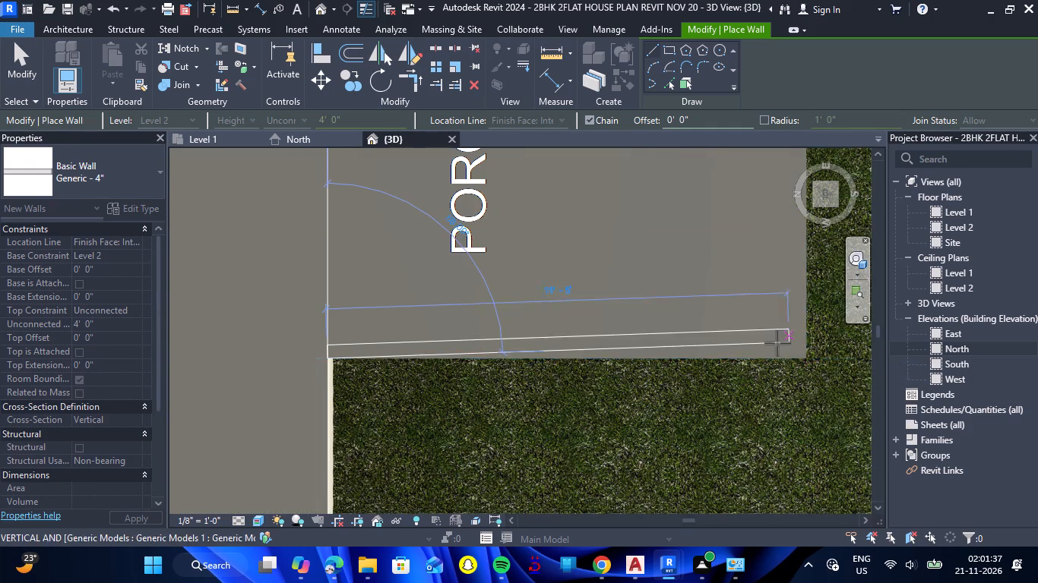
click(808, 356)
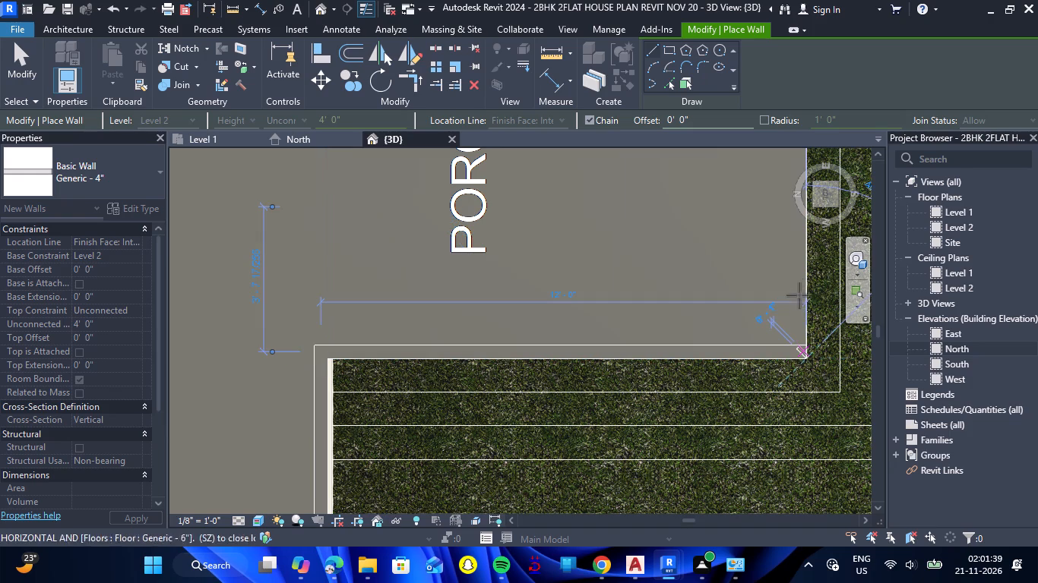
scroll(790, 301, down, 10)
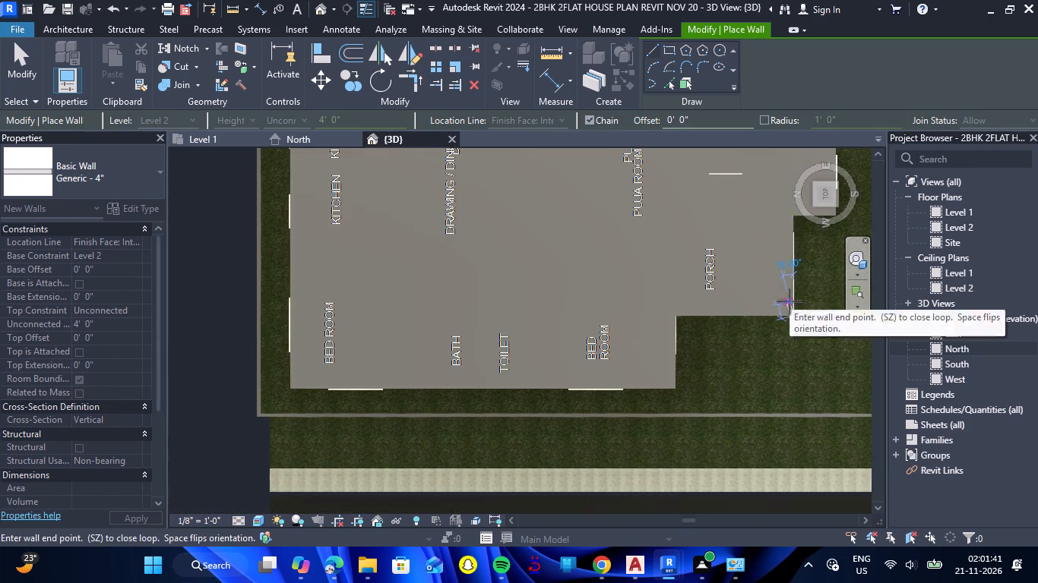
key(Escape)
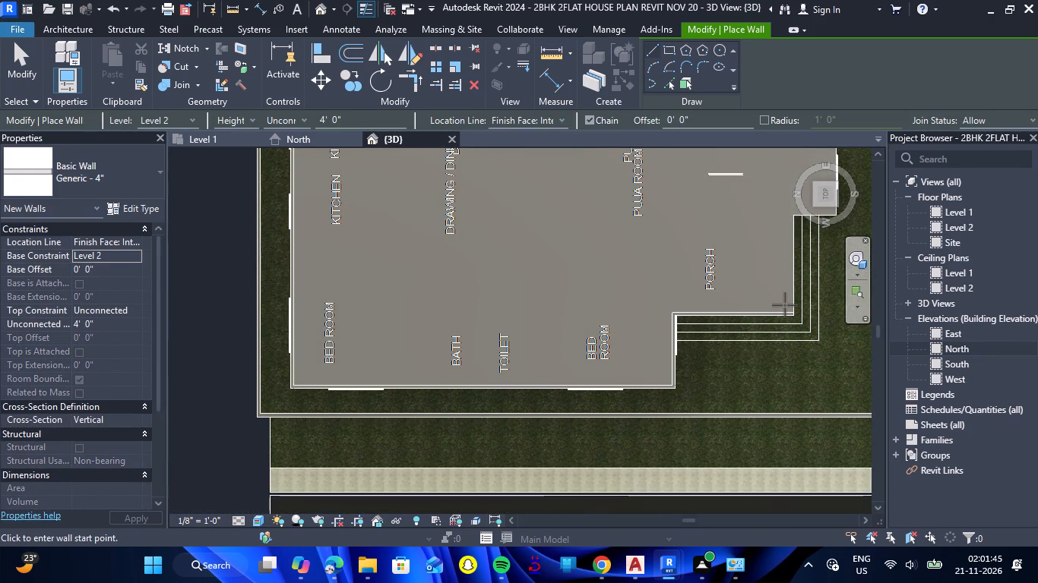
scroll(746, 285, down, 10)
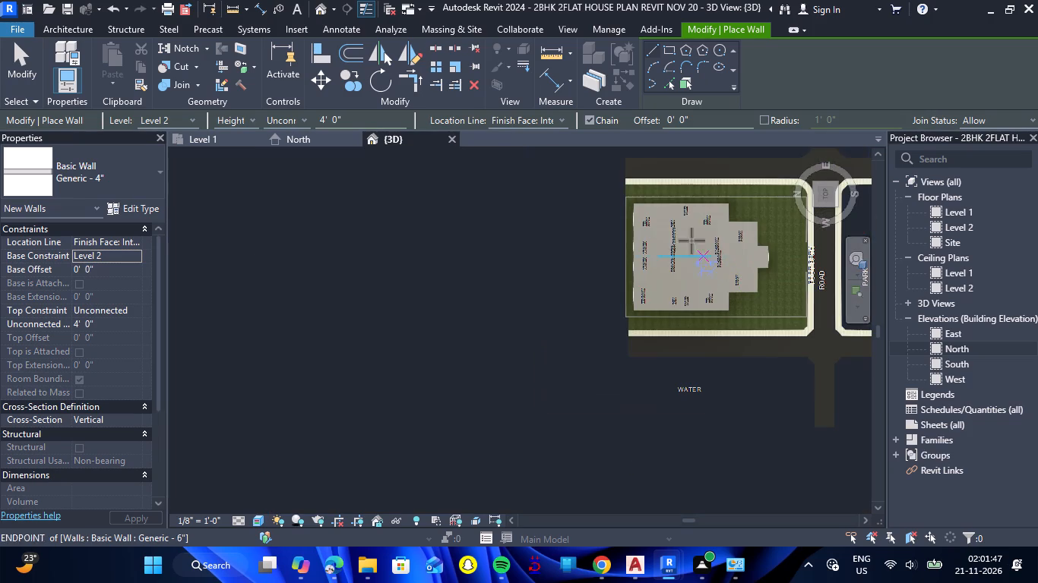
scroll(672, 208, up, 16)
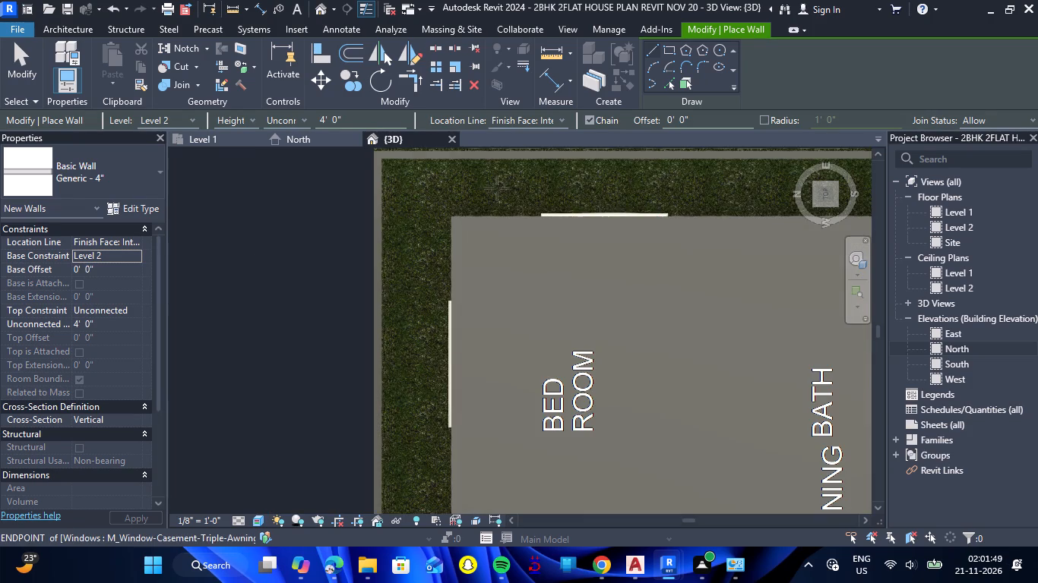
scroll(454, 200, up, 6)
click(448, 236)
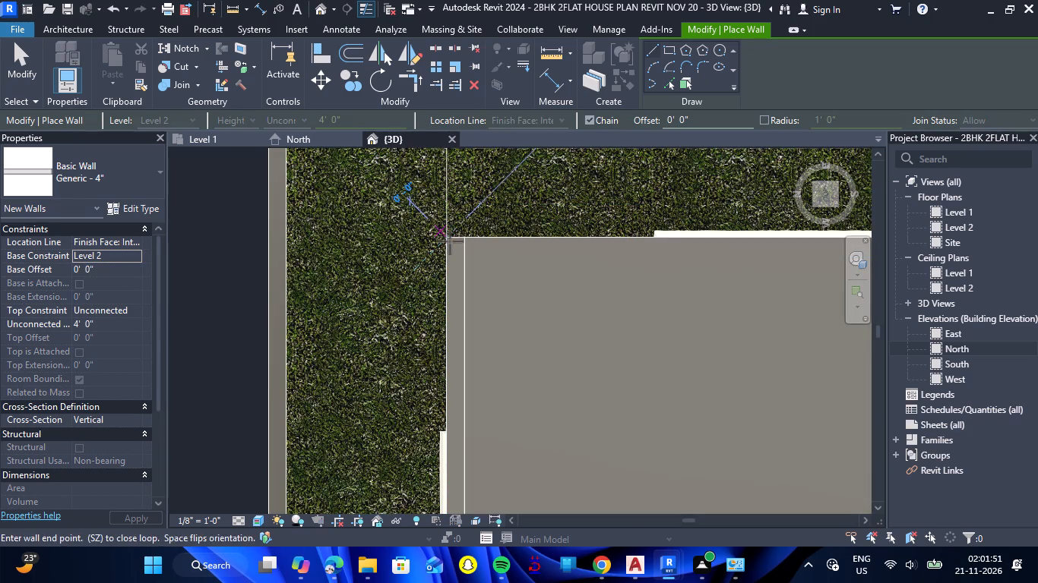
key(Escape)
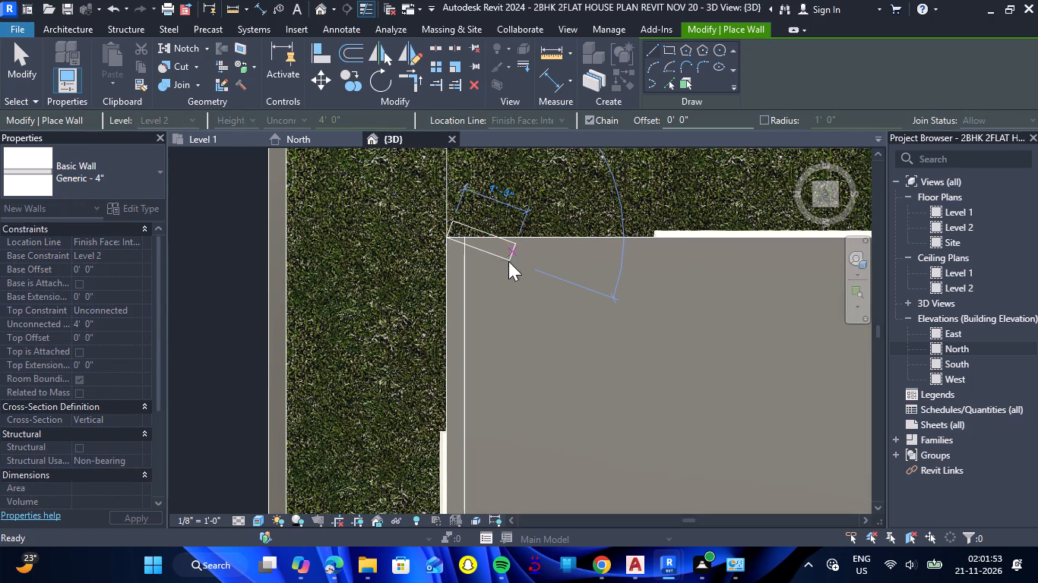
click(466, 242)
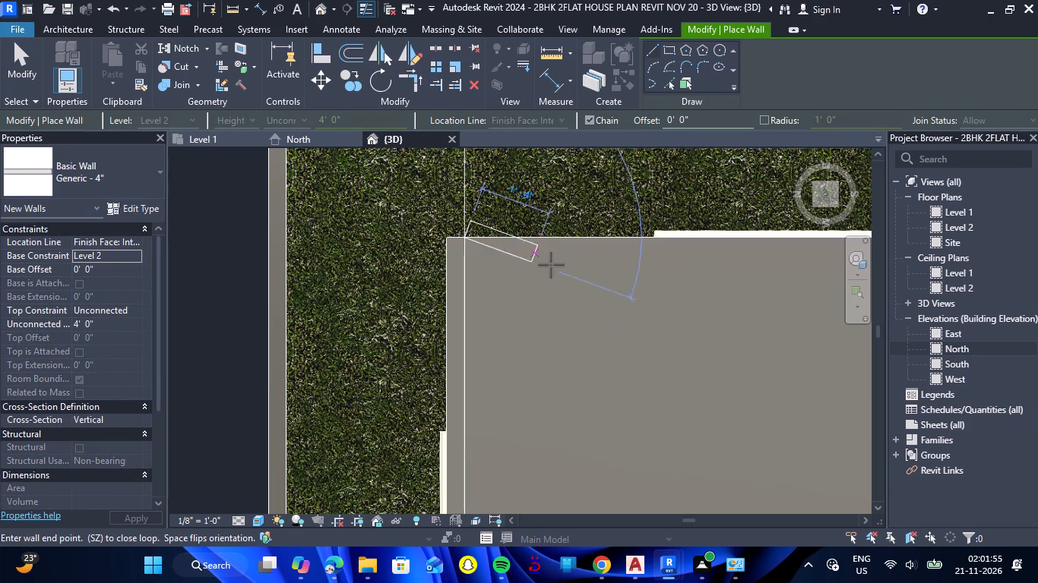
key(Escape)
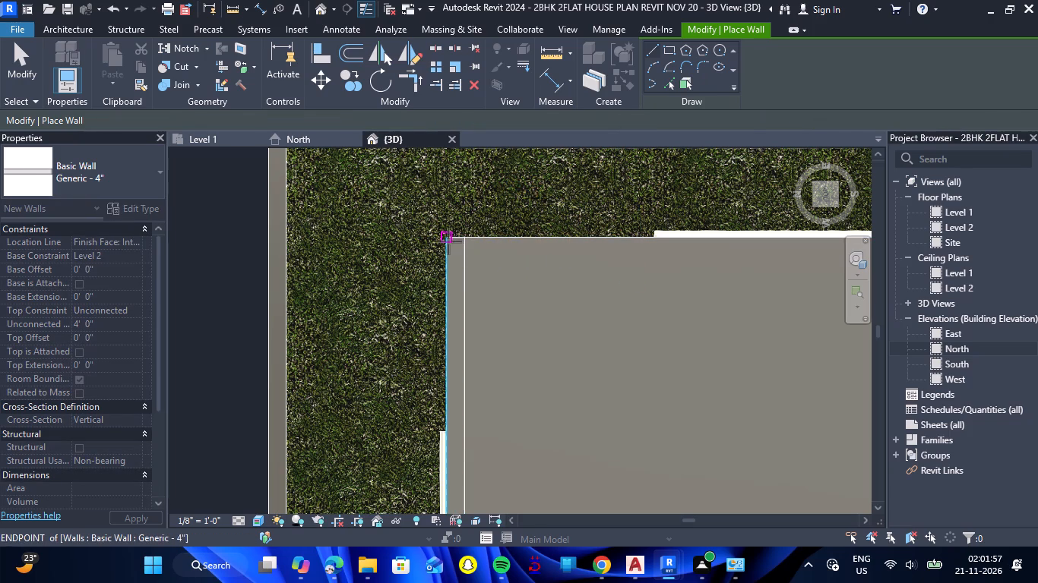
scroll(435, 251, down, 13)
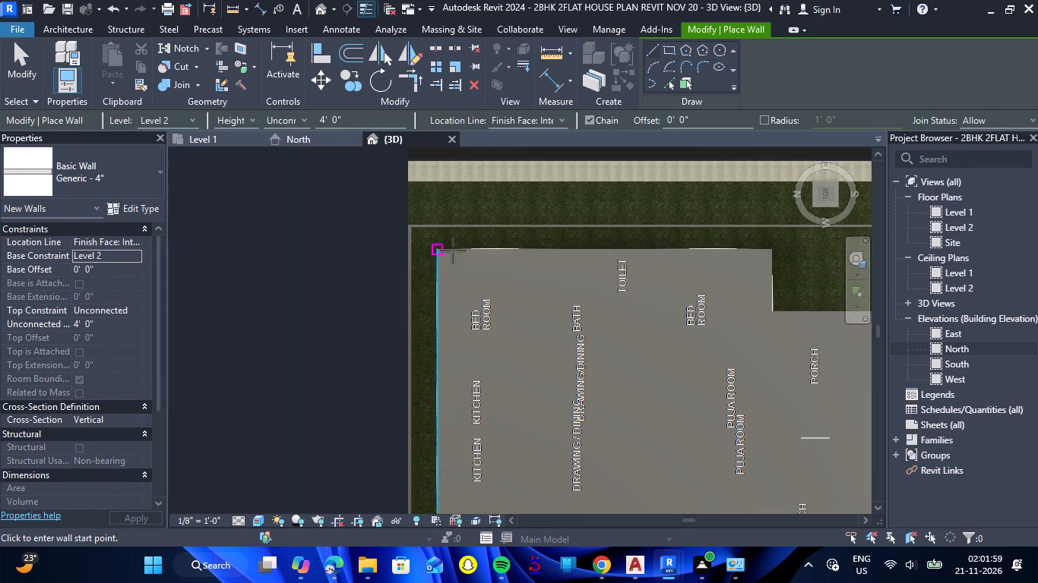
Draw the 4' high Generic - 4" wall along the roof's east edge, from the southeast corner to the northeast corner.
scroll(774, 249, up, 13)
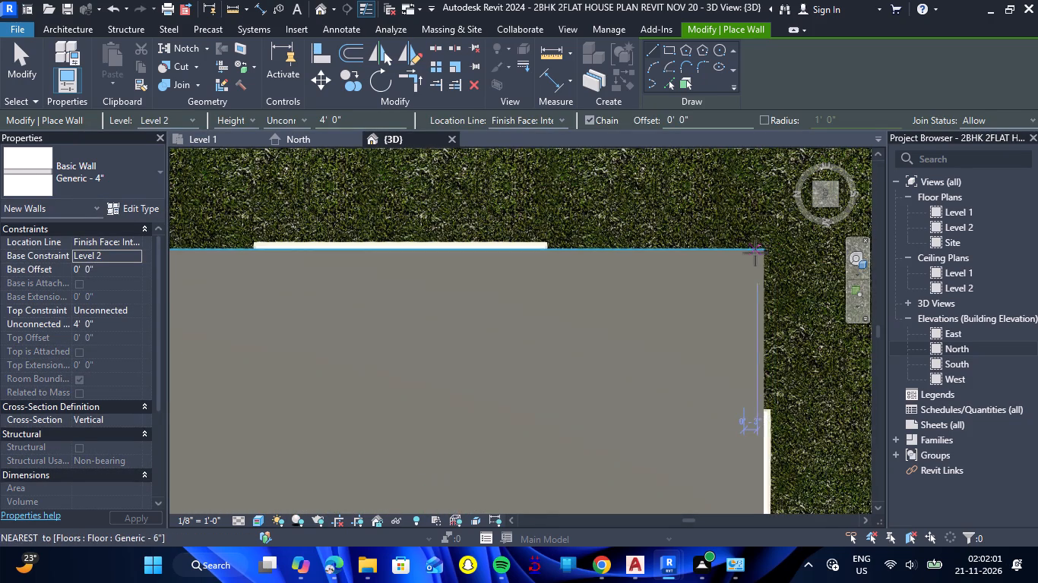
click(761, 251)
scroll(655, 245, down, 6)
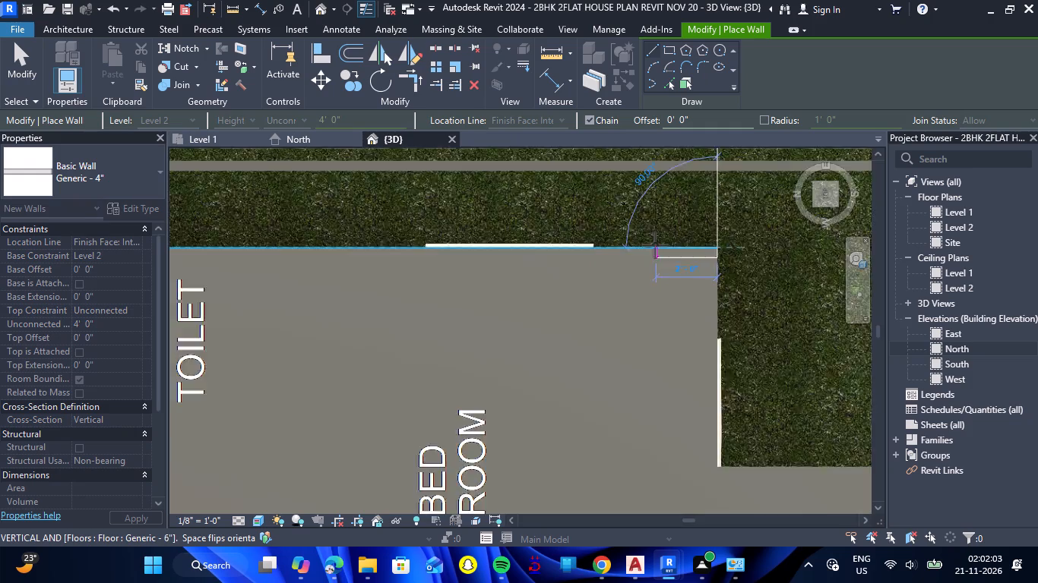
scroll(654, 245, down, 6)
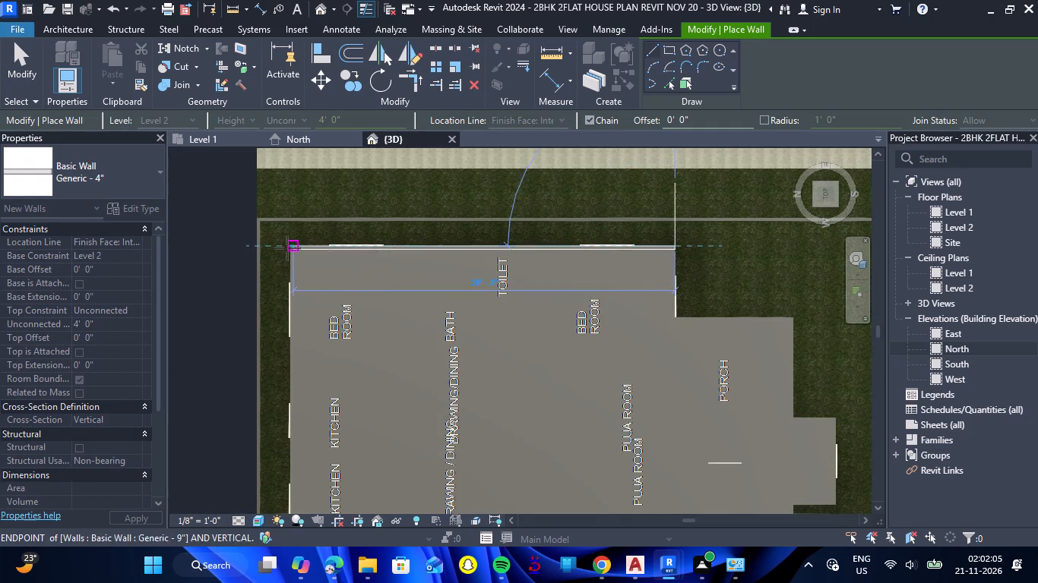
scroll(287, 249, up, 18)
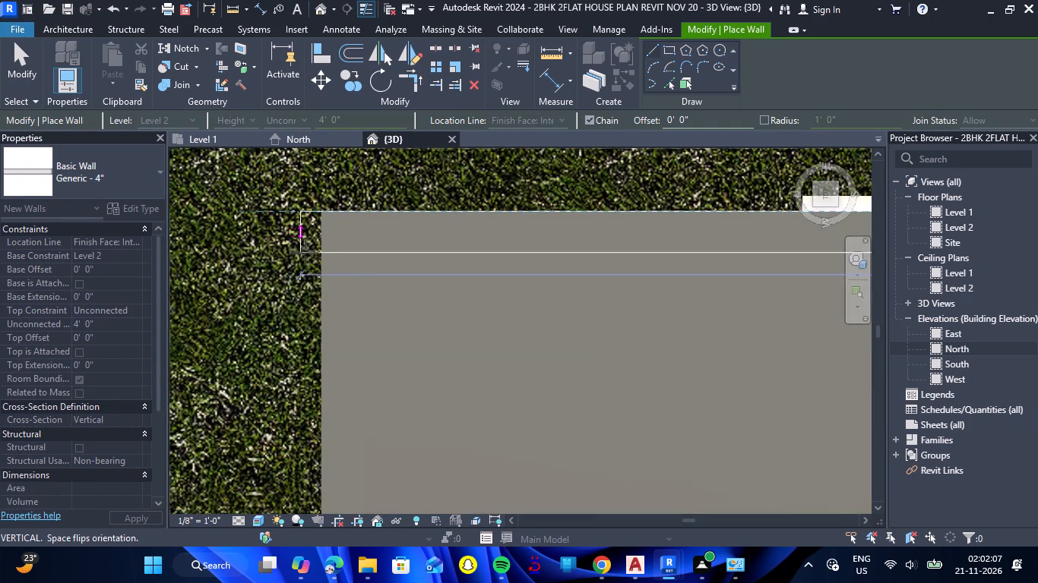
scroll(319, 251, up, 1)
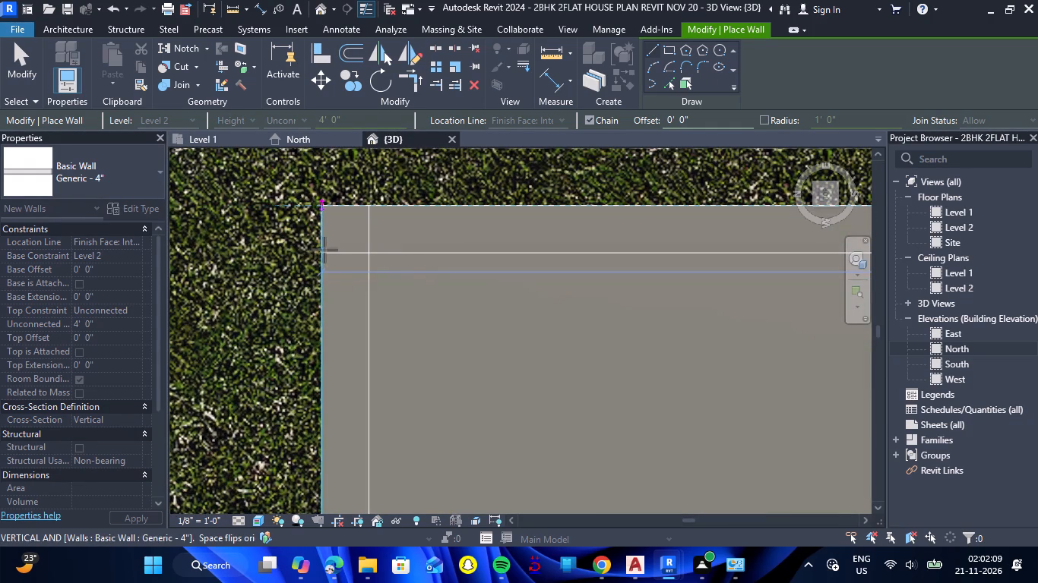
click(321, 251)
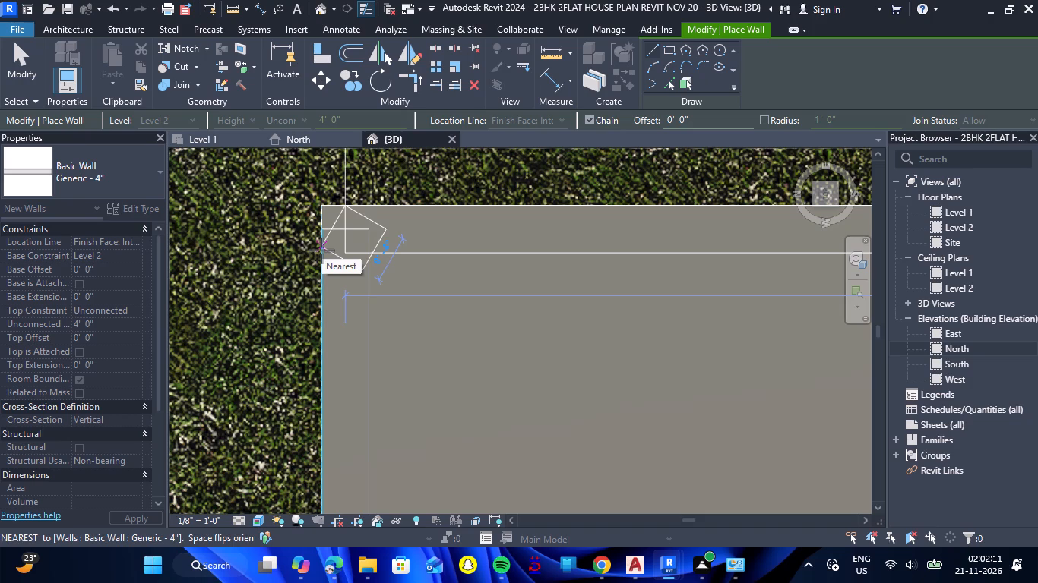
key(Escape)
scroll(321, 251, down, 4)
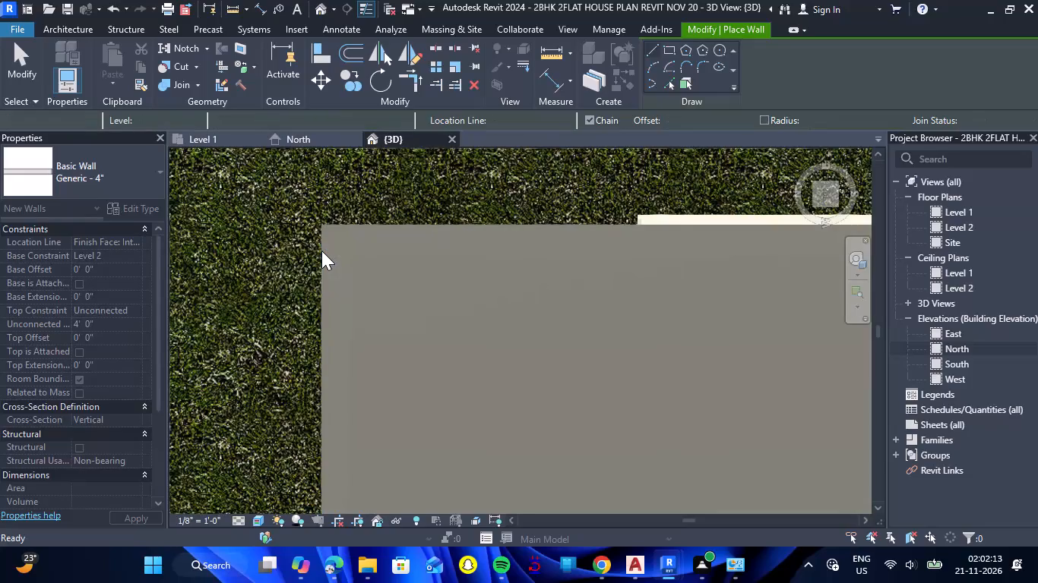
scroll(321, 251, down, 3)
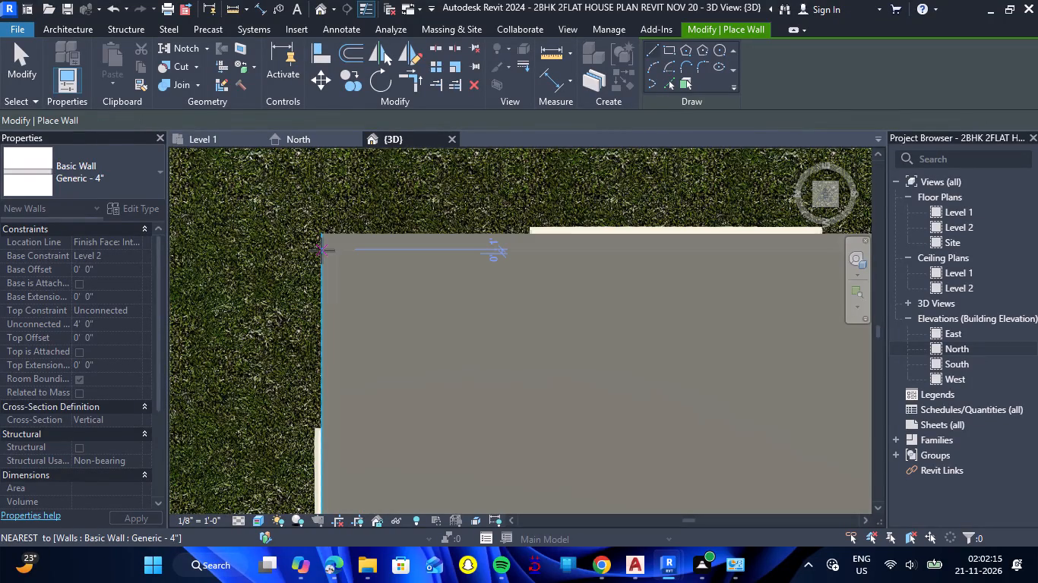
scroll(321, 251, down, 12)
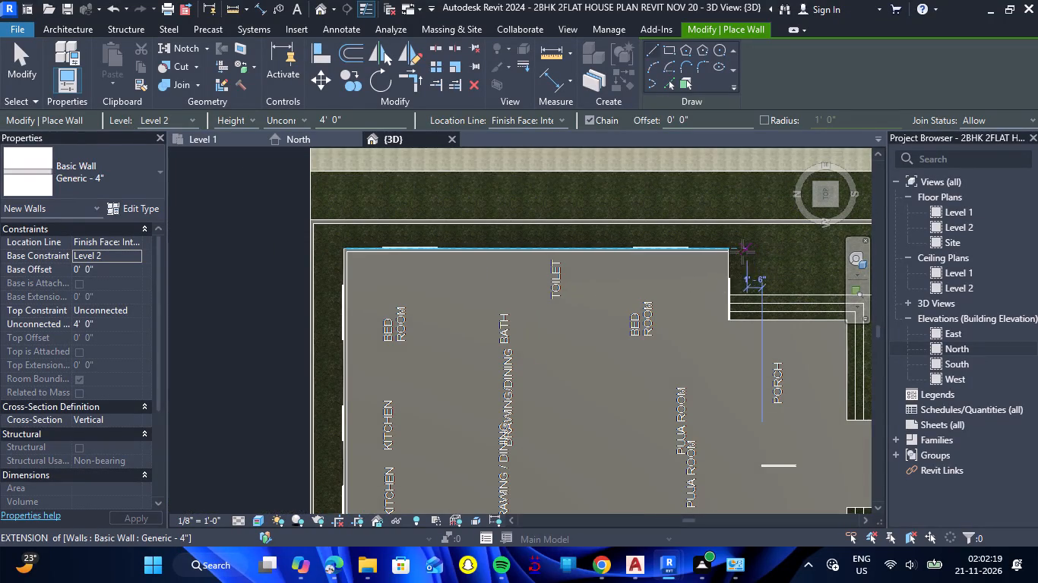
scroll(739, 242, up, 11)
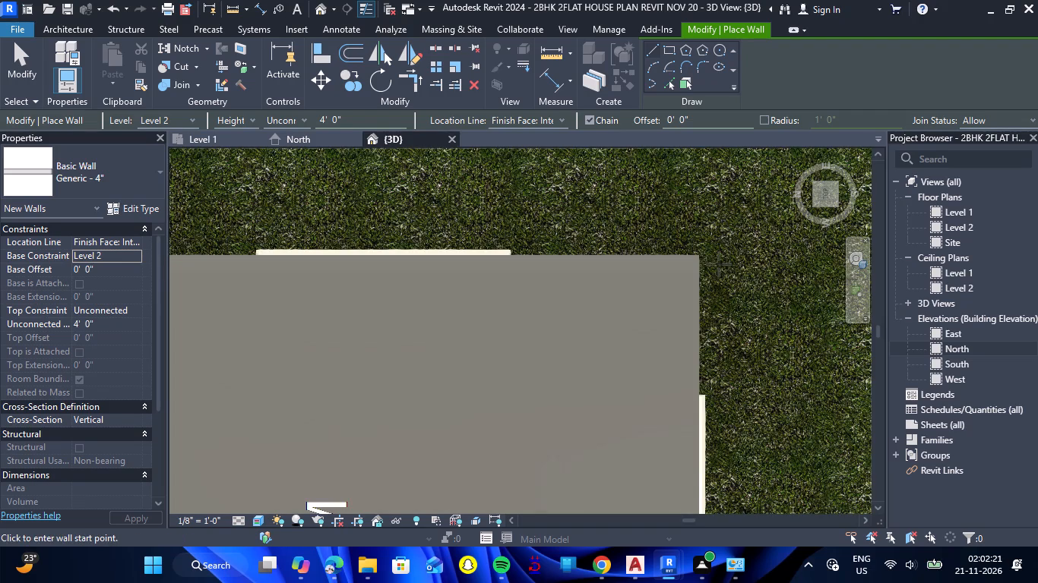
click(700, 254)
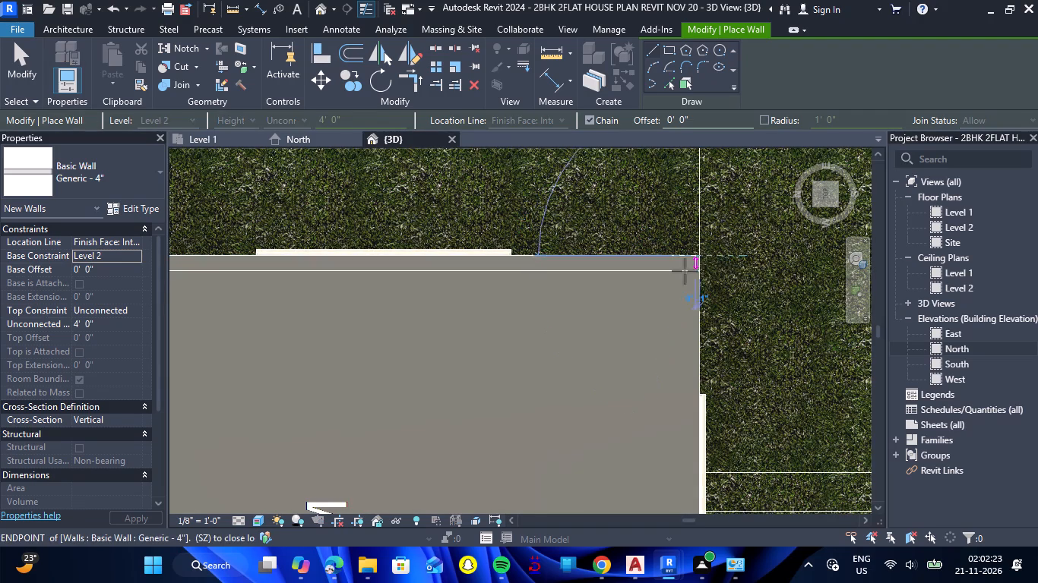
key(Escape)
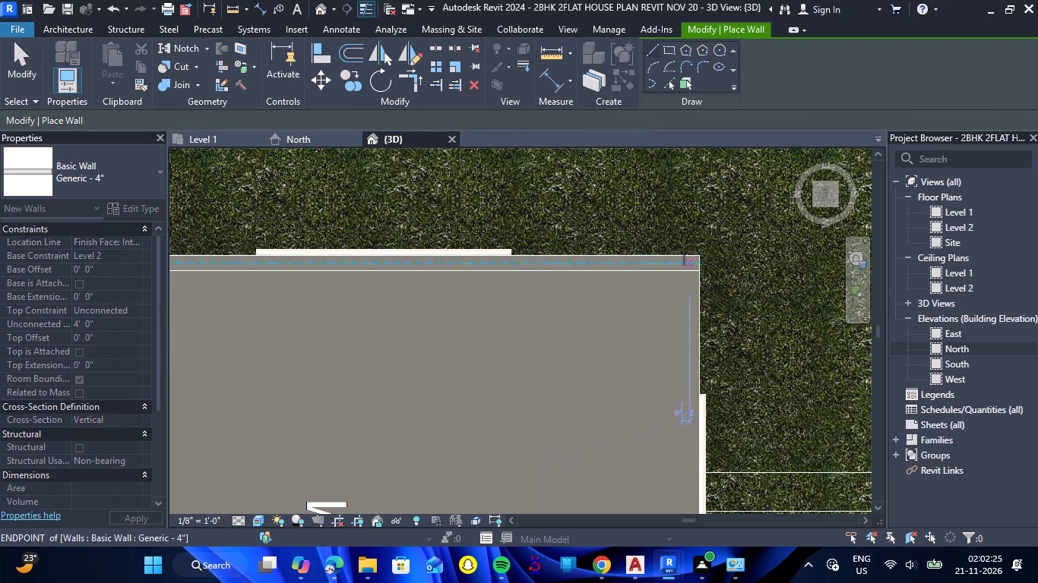
Draw the 4' high wall along the eastern bedroom's south roof edge, from the porch roof's inner corner to the southeast corner.
scroll(684, 252, down, 7)
click(687, 380)
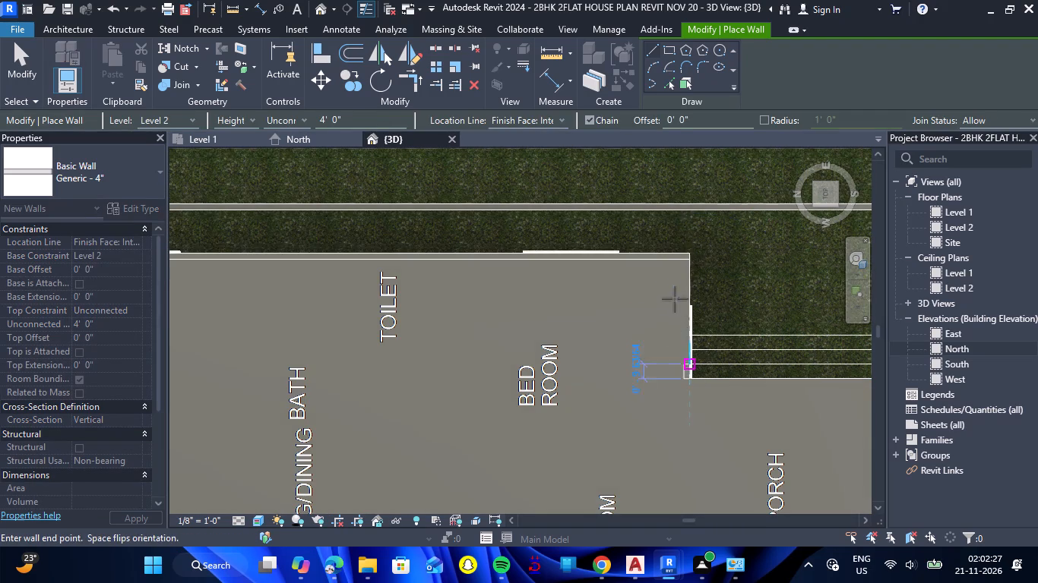
click(690, 254)
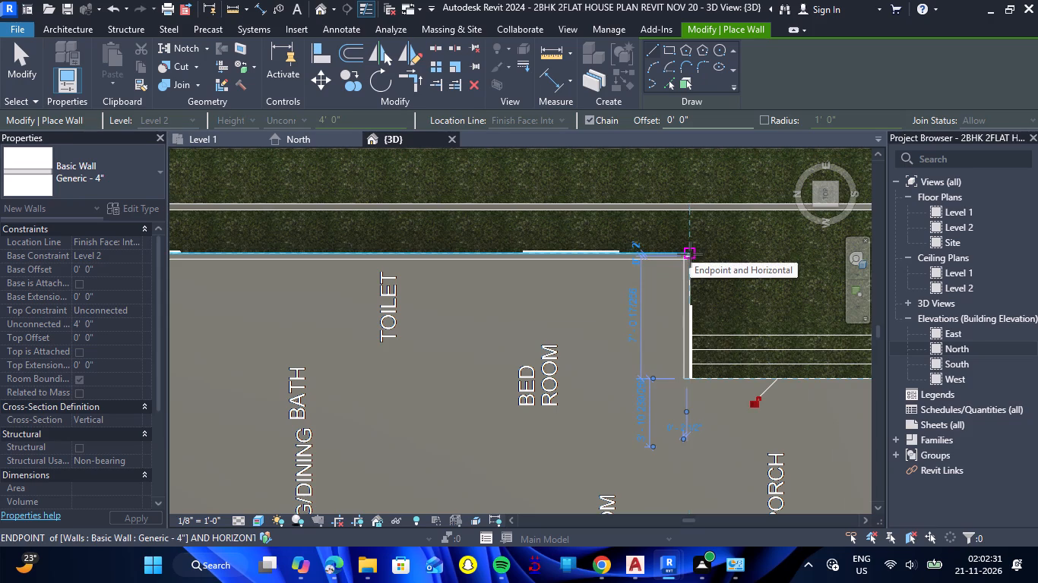
key(Escape)
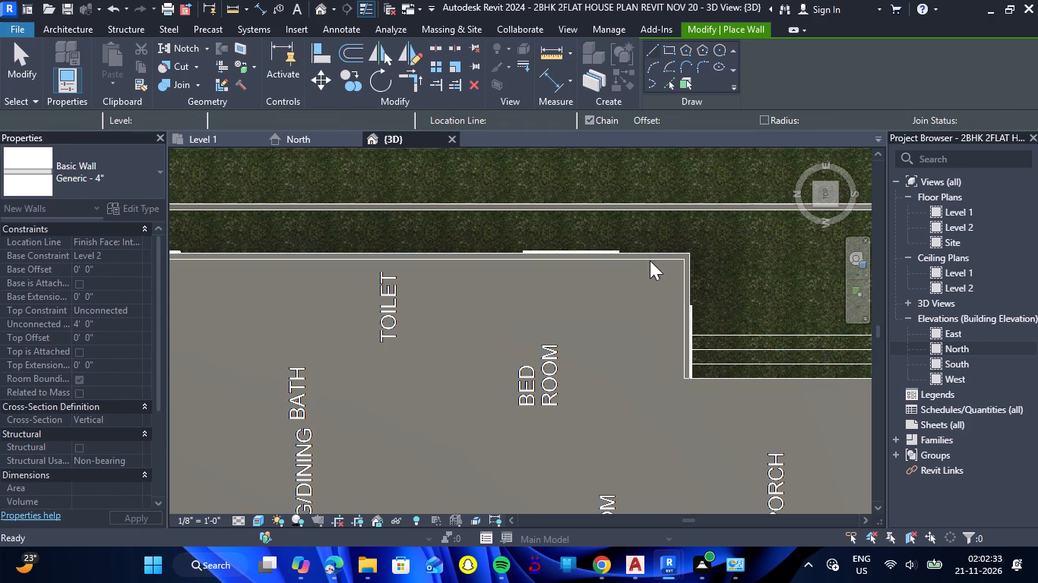
Delete the 4' high wall along the porch roof's west edge.
scroll(641, 260, down, 8)
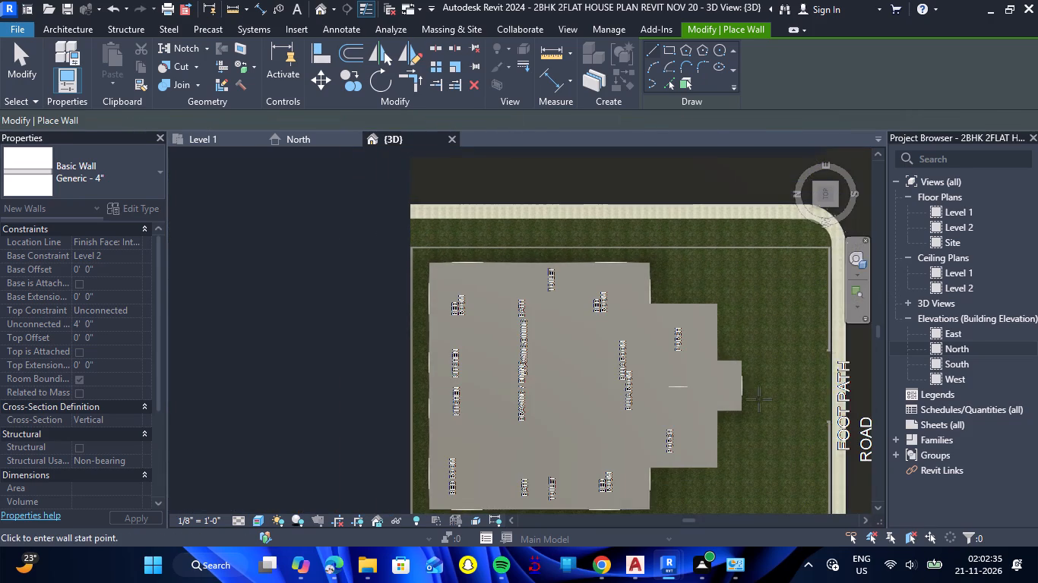
scroll(677, 493, up, 2)
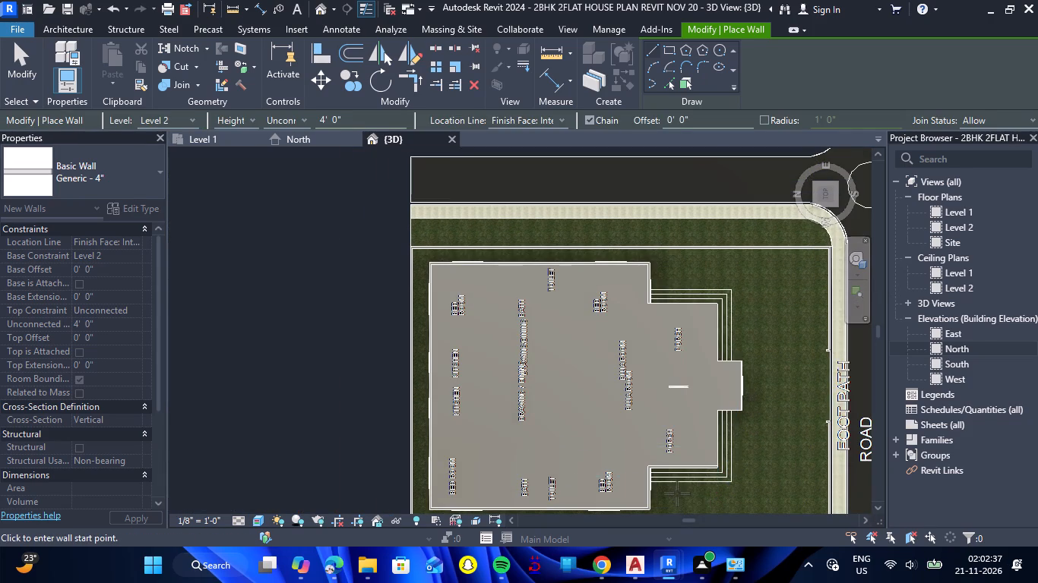
scroll(677, 493, up, 3)
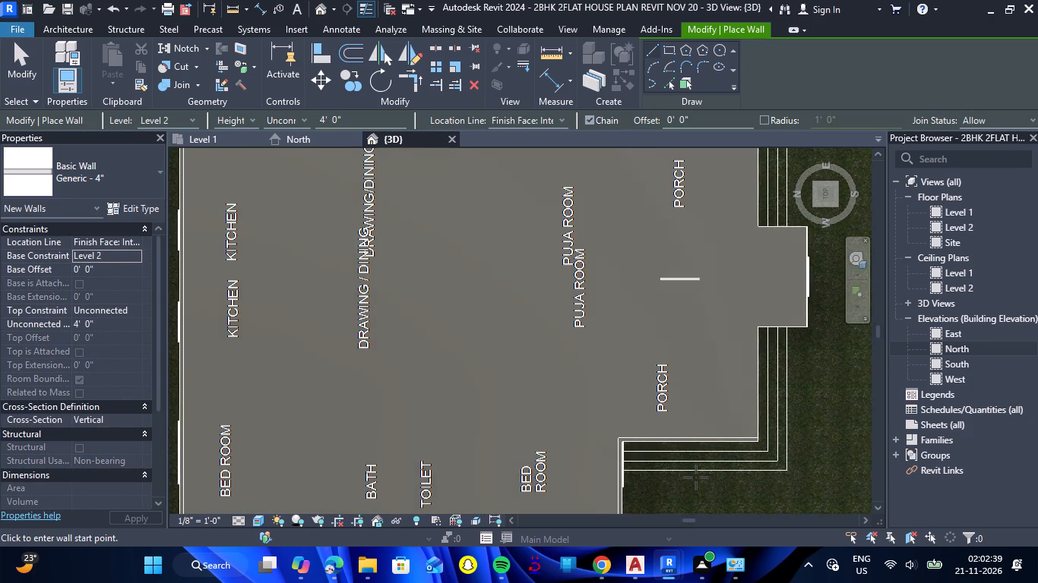
key(Escape)
scroll(702, 453, up, 4)
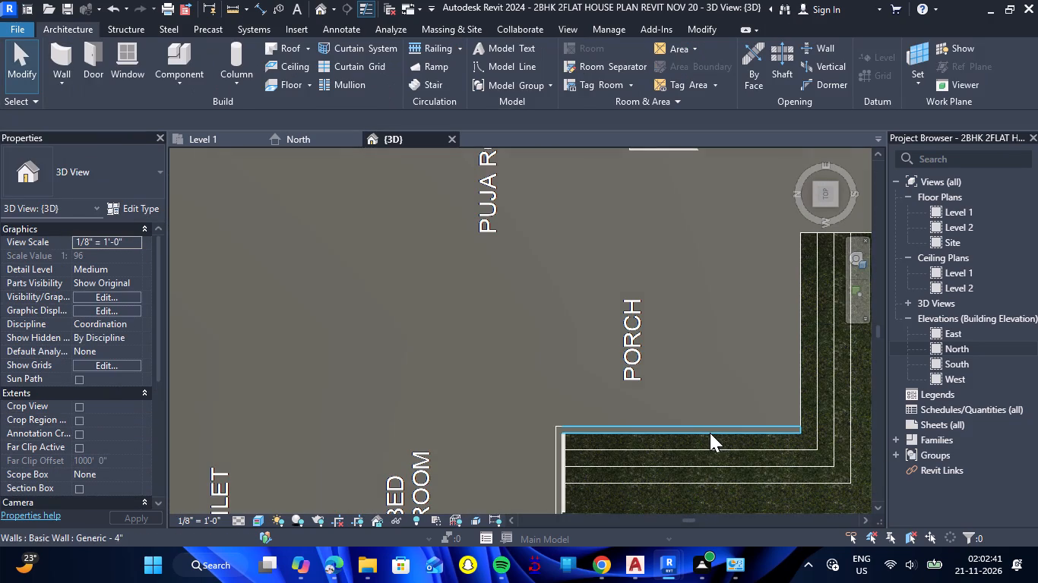
click(712, 431)
key(Delete)
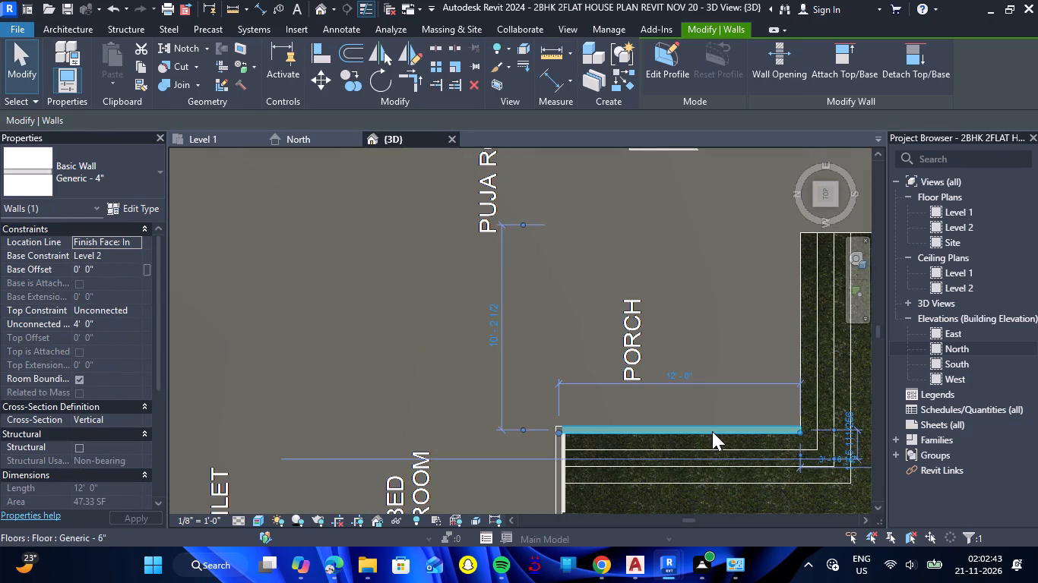
Examine the walls around the roof and the porch roof in 3D, from an oblique angle and from the top.
scroll(686, 246, down, 2)
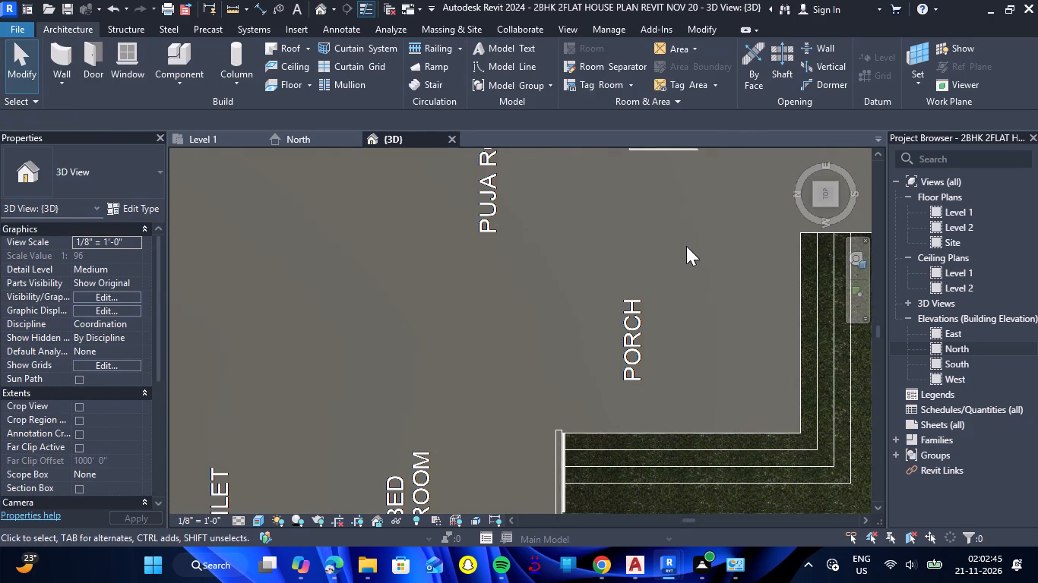
scroll(686, 246, down, 2)
scroll(718, 394, down, 11)
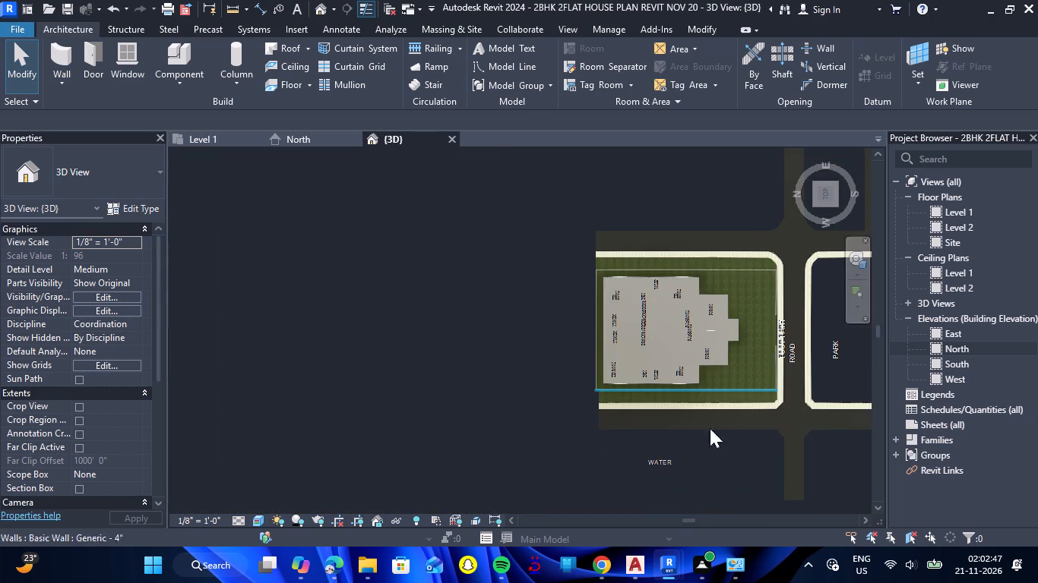
drag(707, 456, 714, 225)
shift+right_drag(706, 456, 714, 225)
scroll(664, 329, up, 7)
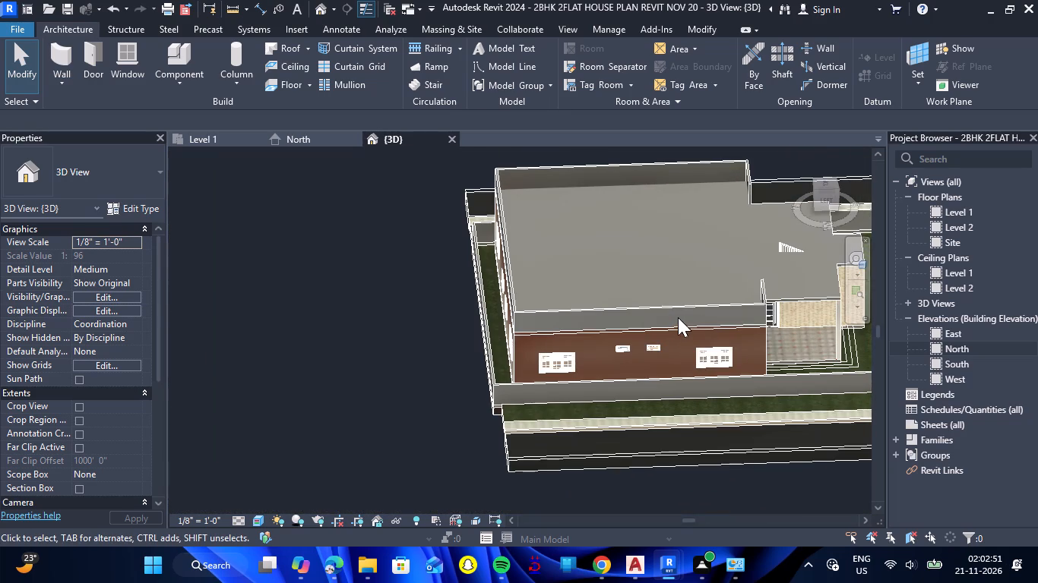
scroll(777, 304, down, 2)
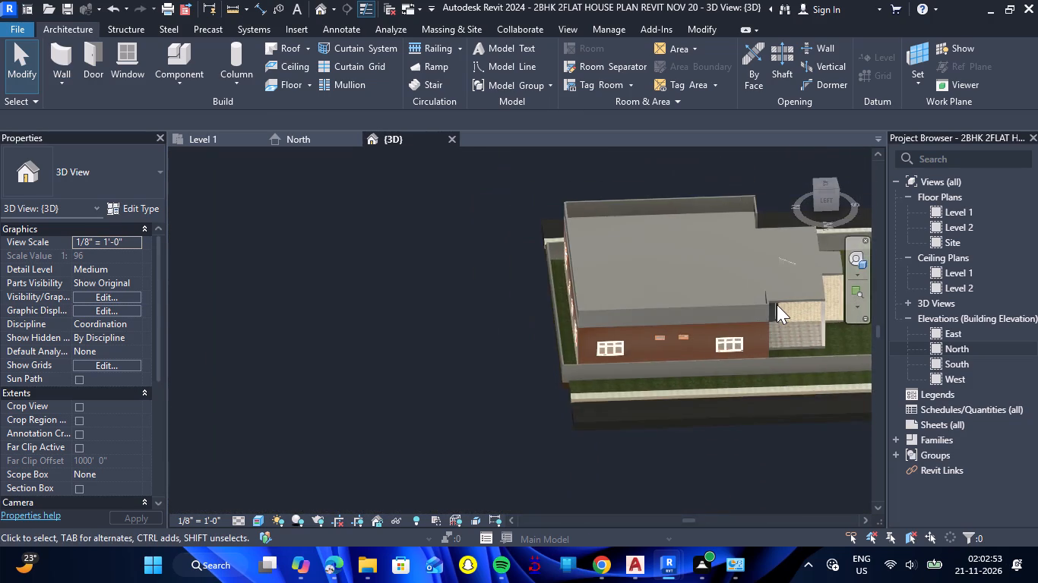
scroll(777, 304, down, 3)
drag(752, 414, 682, 419)
right_drag(752, 414, 682, 419)
scroll(682, 419, down, 6)
scroll(848, 419, up, 5)
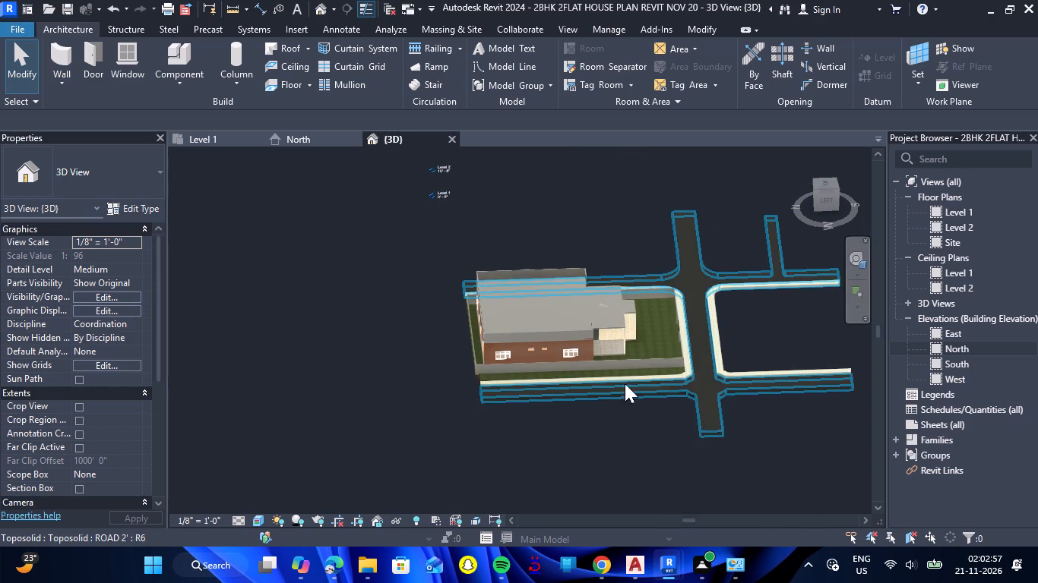
scroll(609, 273, up, 8)
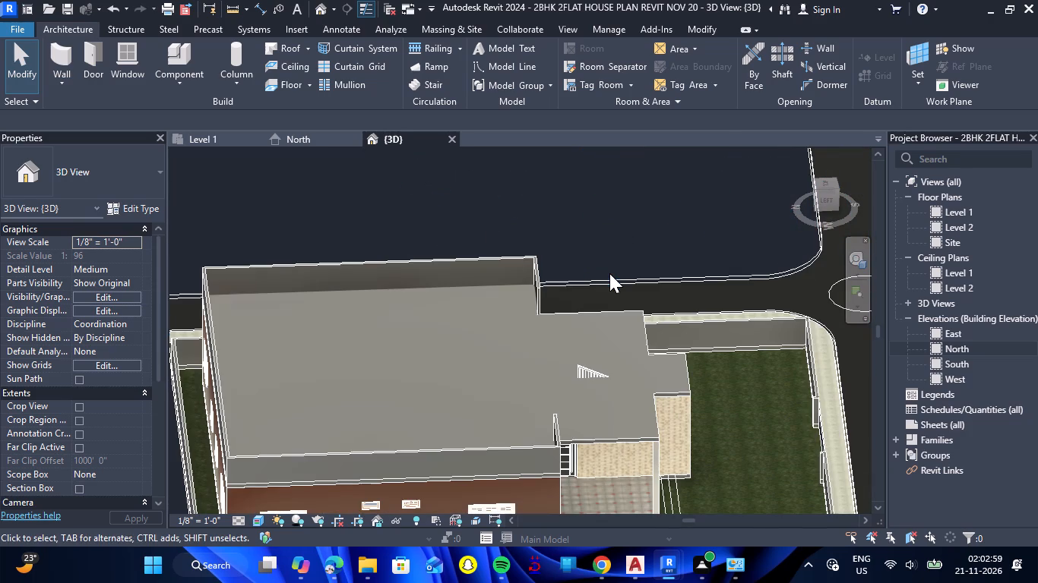
click(828, 186)
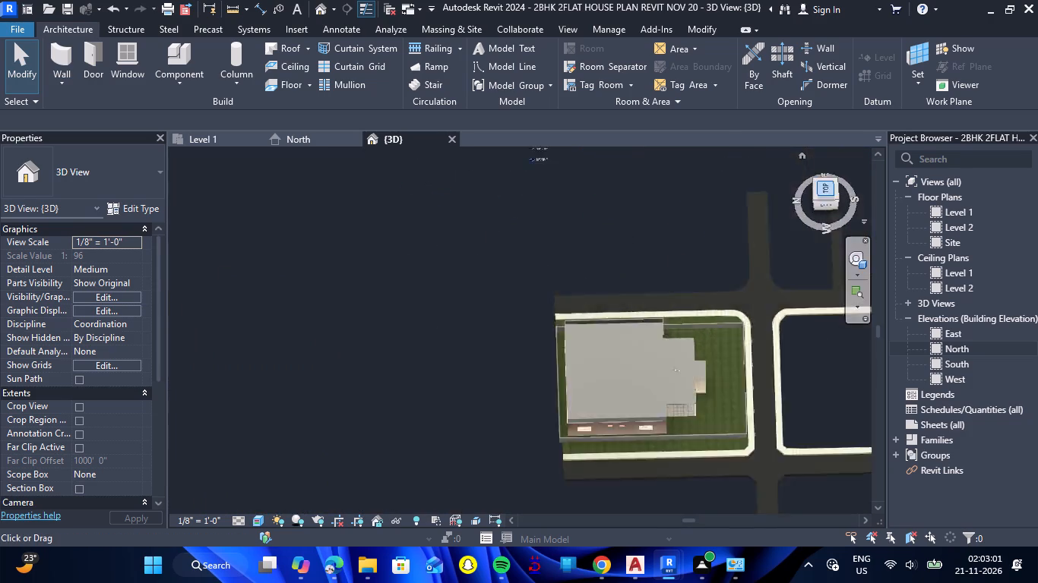
scroll(499, 351, up, 6)
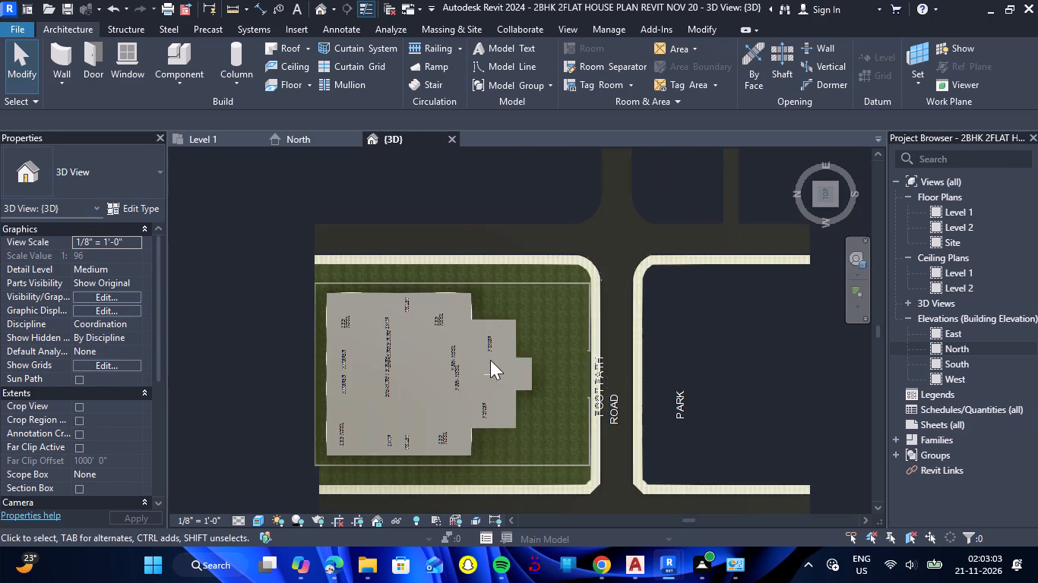
scroll(489, 361, up, 3)
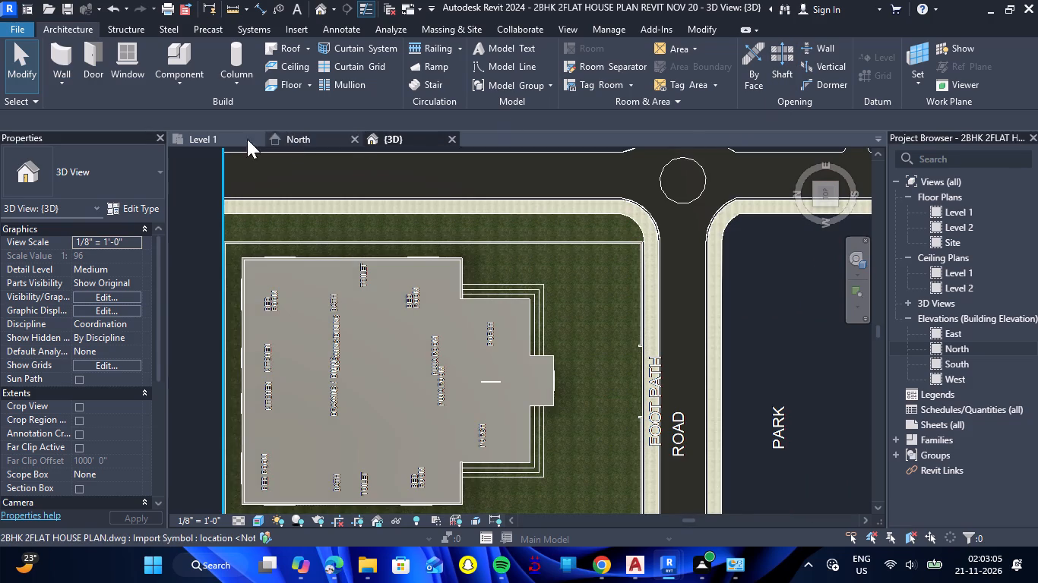
On Level 1, sketch a rectangular shaft opening boundary about 12' 4" long around the staircase, between the inner corners of the stair walls.
click(226, 137)
scroll(328, 420, up, 11)
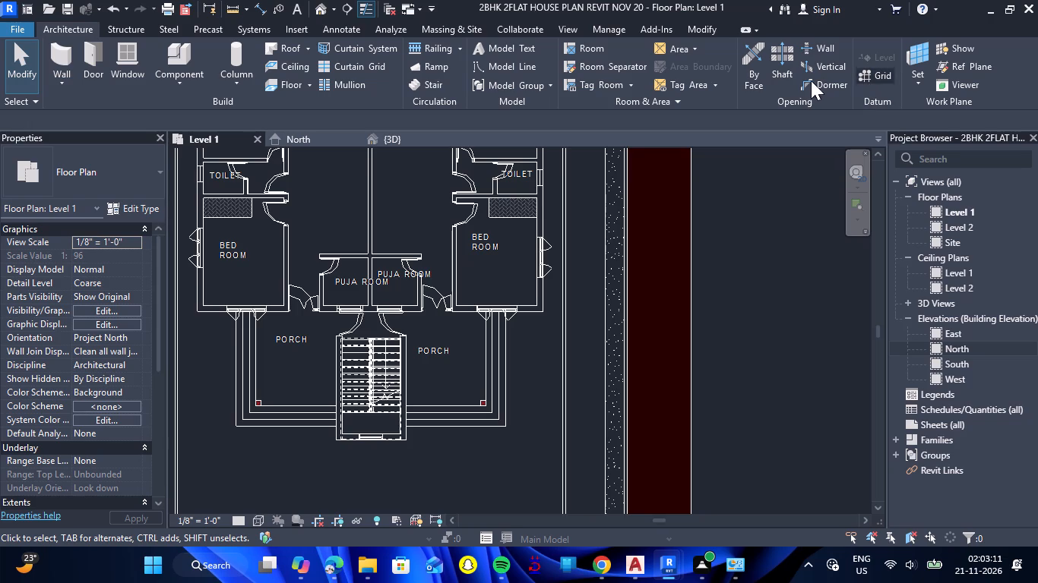
click(777, 68)
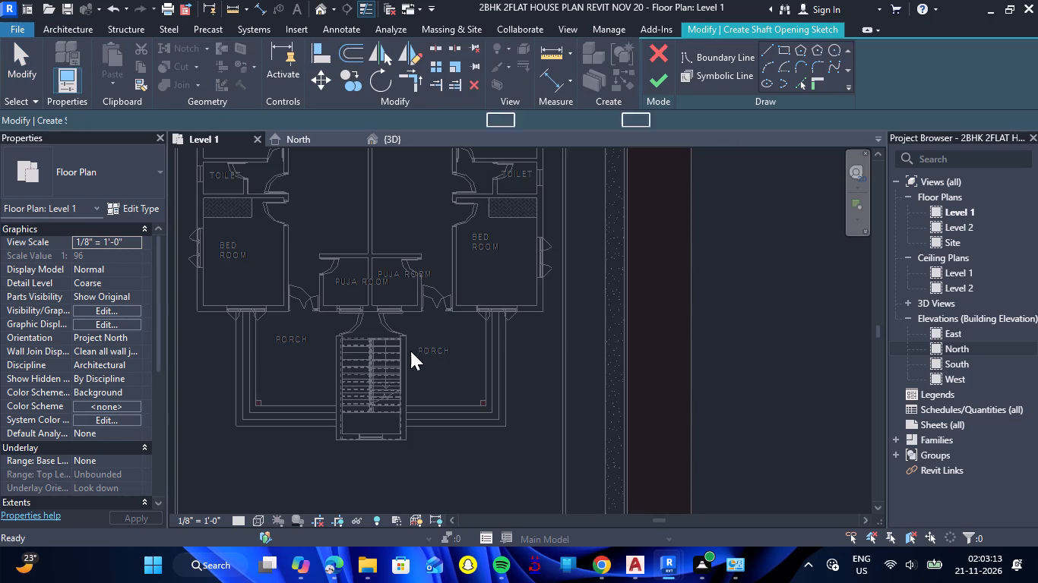
scroll(389, 422, up, 4)
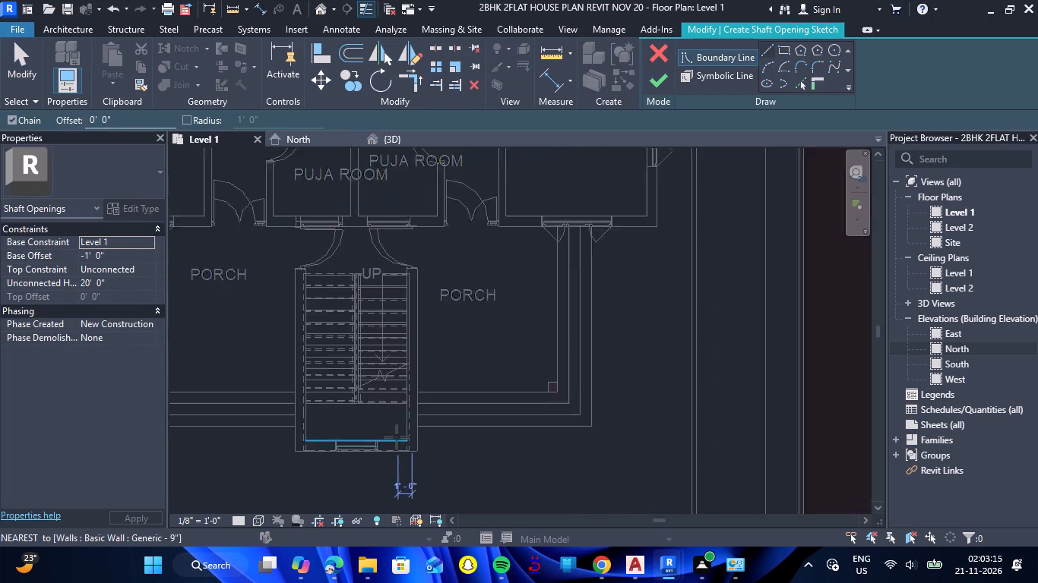
scroll(397, 437, up, 1)
click(407, 441)
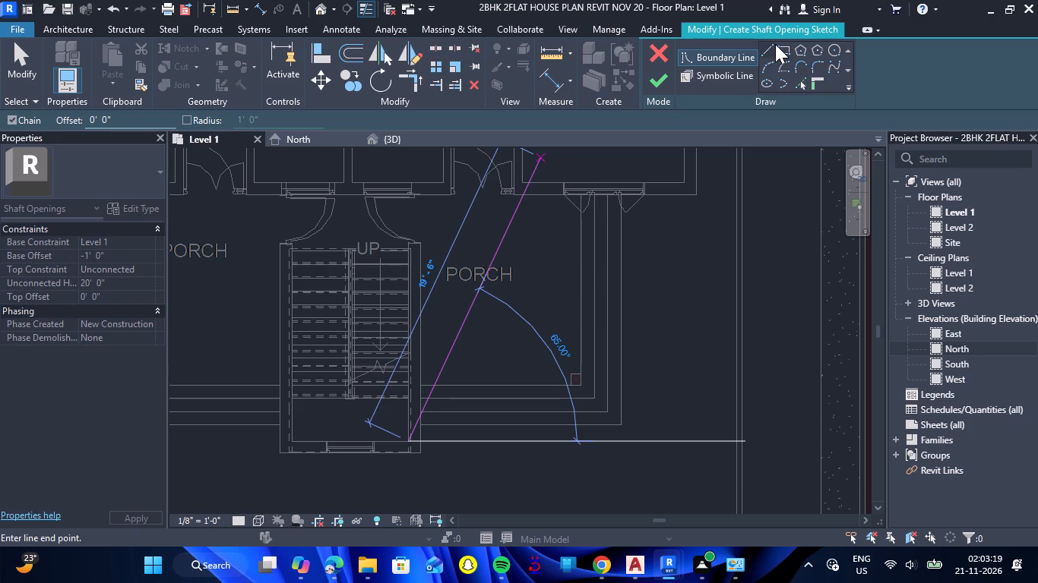
click(778, 47)
click(406, 443)
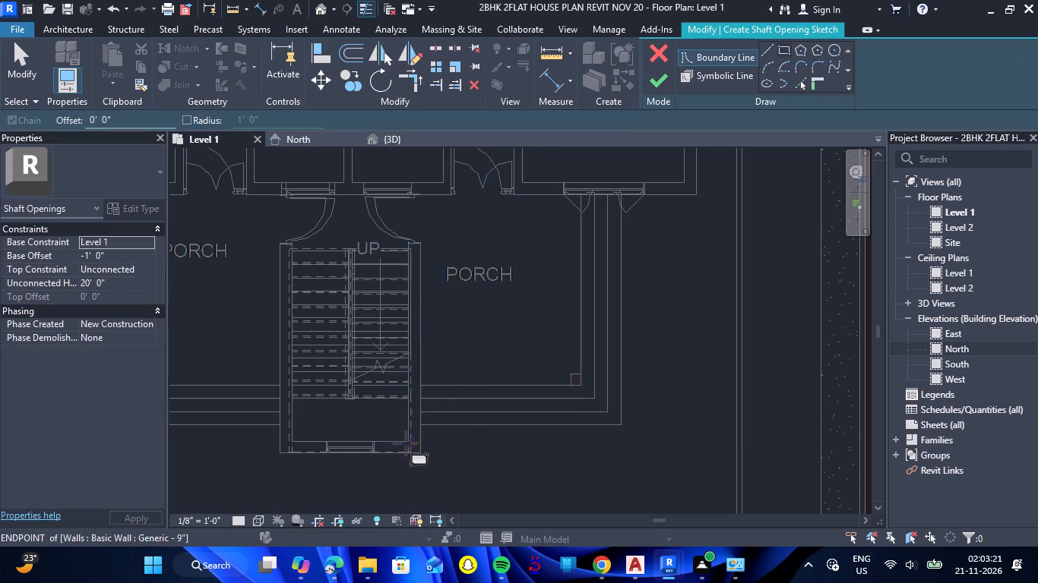
scroll(290, 241, up, 16)
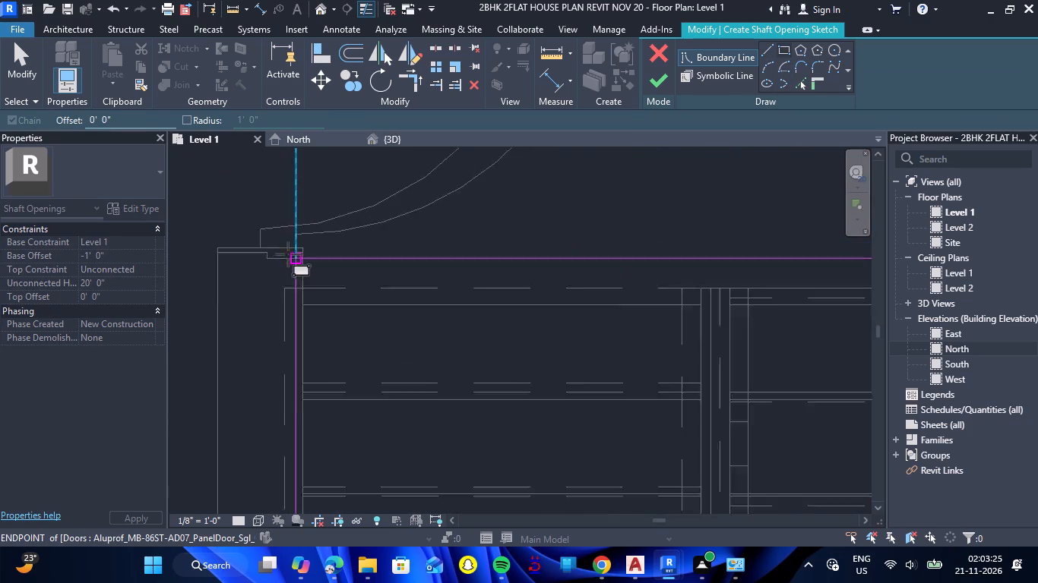
scroll(288, 254, up, 3)
click(317, 240)
scroll(274, 274, down, 8)
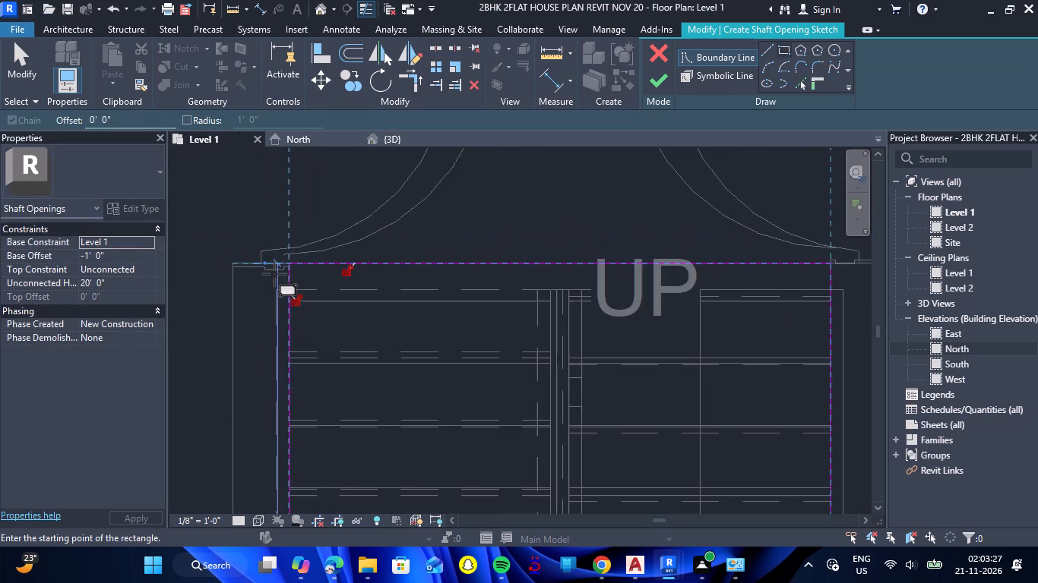
scroll(274, 274, down, 5)
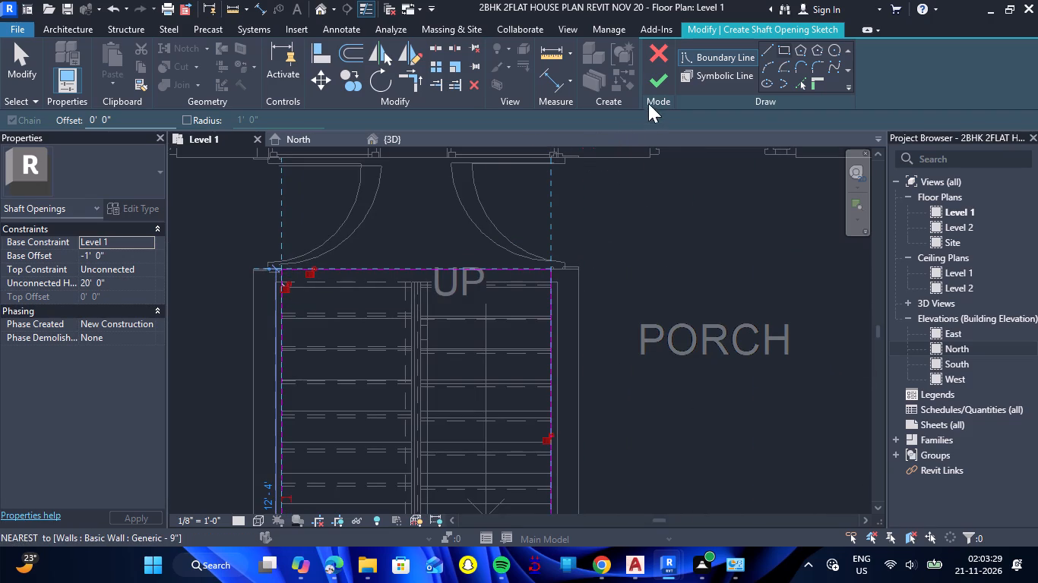
Set the shaft opening's base offset to 0' and its unconnected height to 10' 6", and finish the sketch.
click(133, 252)
key(0)
key(Return)
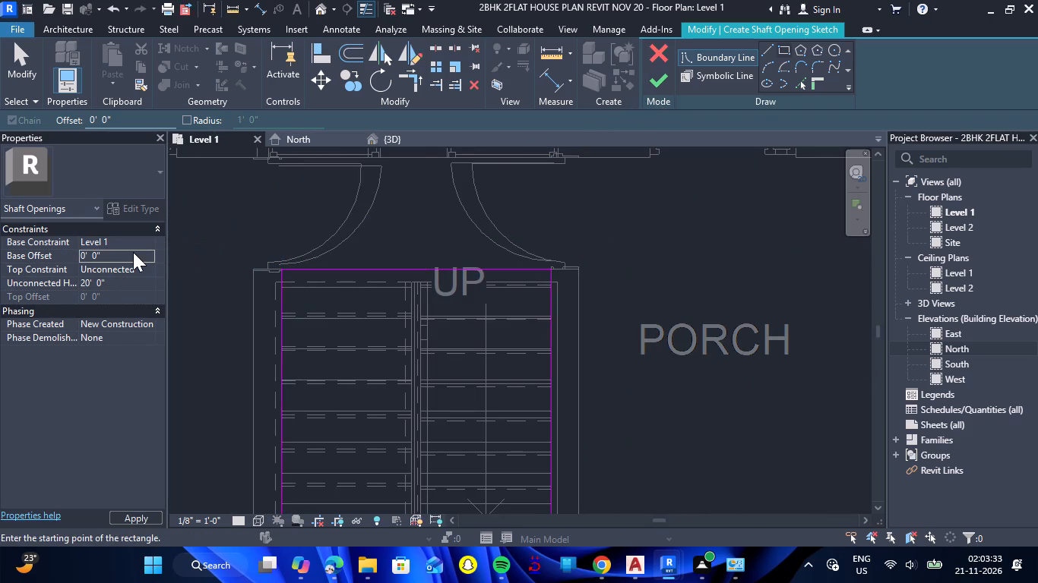
click(127, 285)
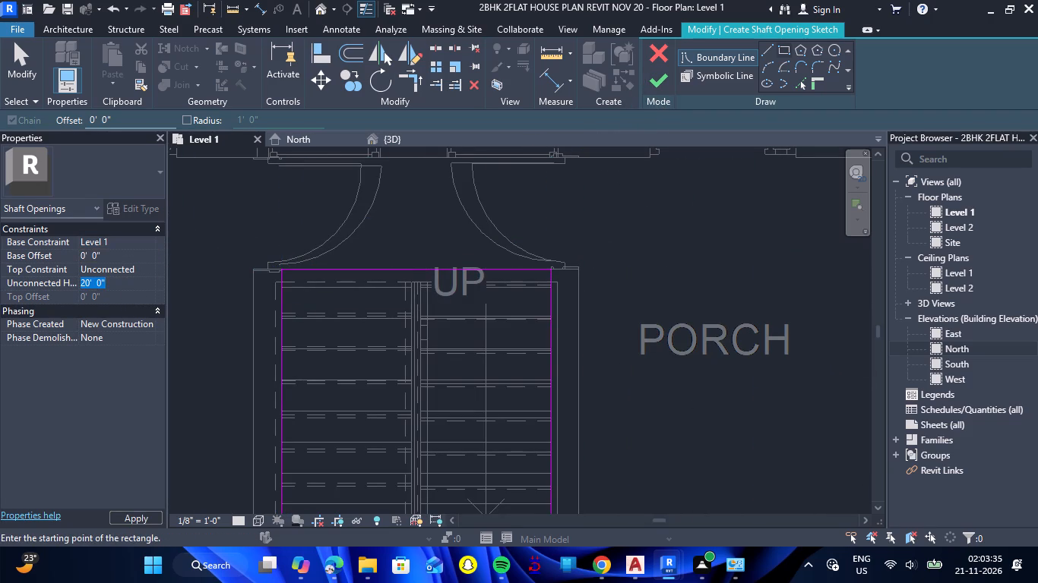
key(BackSpace)
text(10)
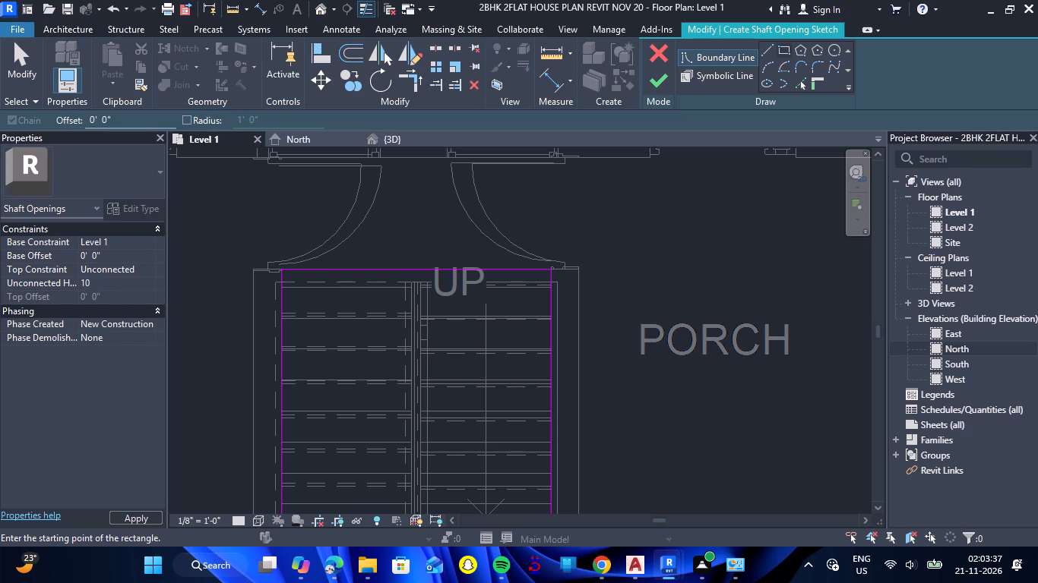
text('6)
key(shift+quotedbl)
key(Return)
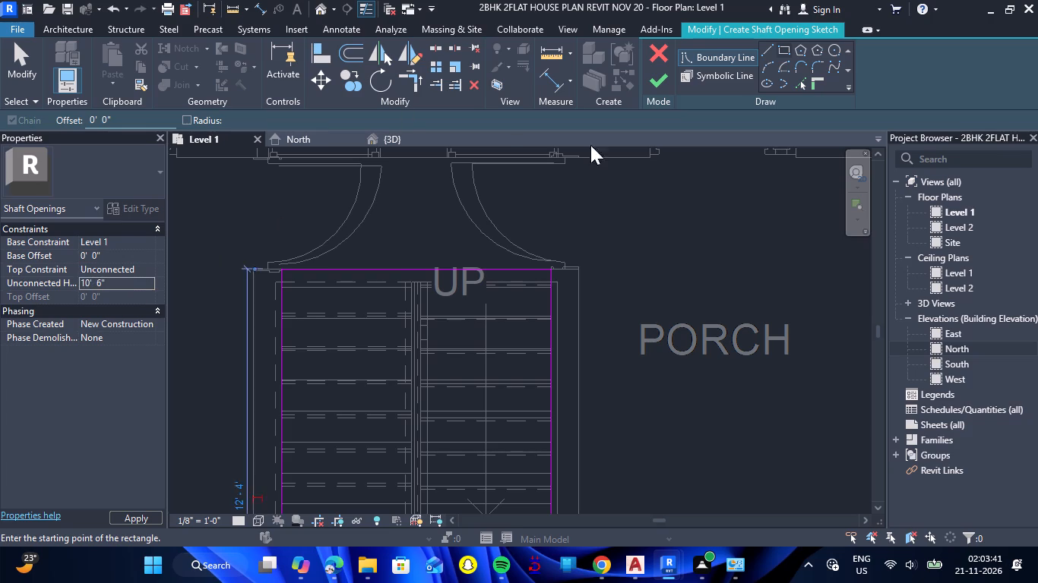
click(657, 87)
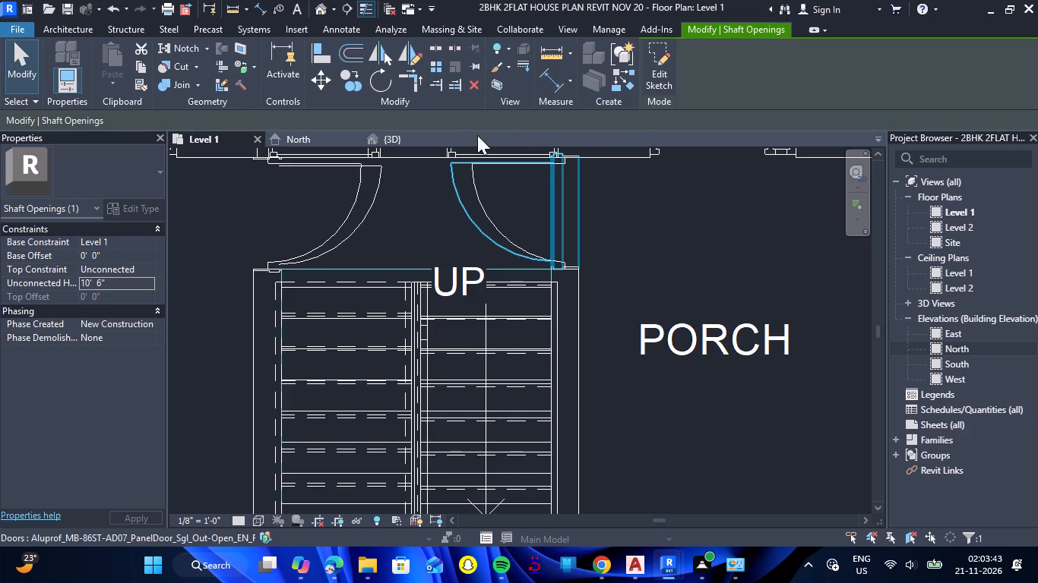
Examine the porch roof above the staircase in 3D from an oblique angle to check the shaft opening.
click(422, 135)
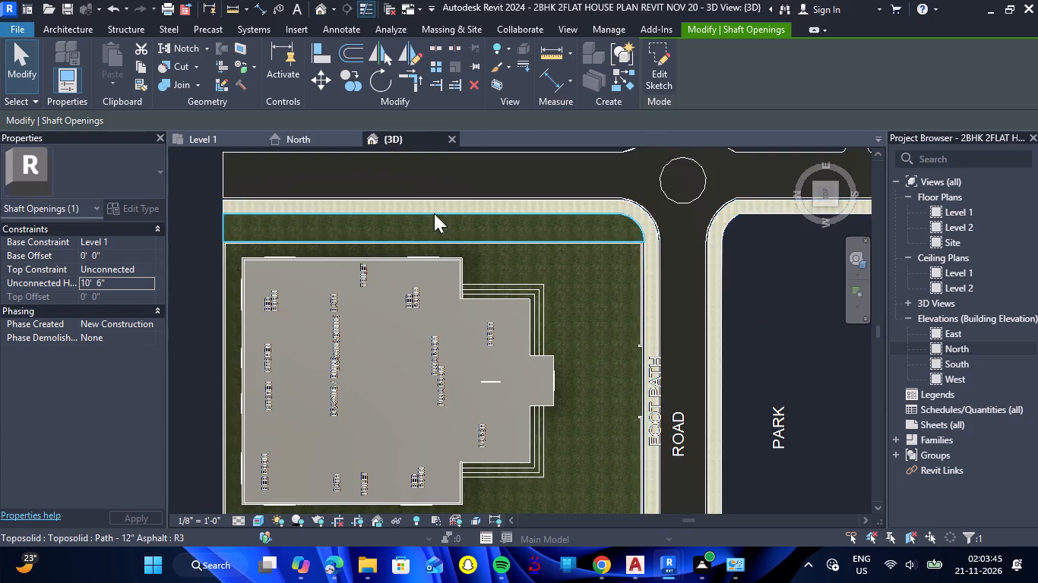
scroll(435, 213, down, 5)
drag(457, 453, 463, 413)
shift+right_drag(457, 453, 463, 413)
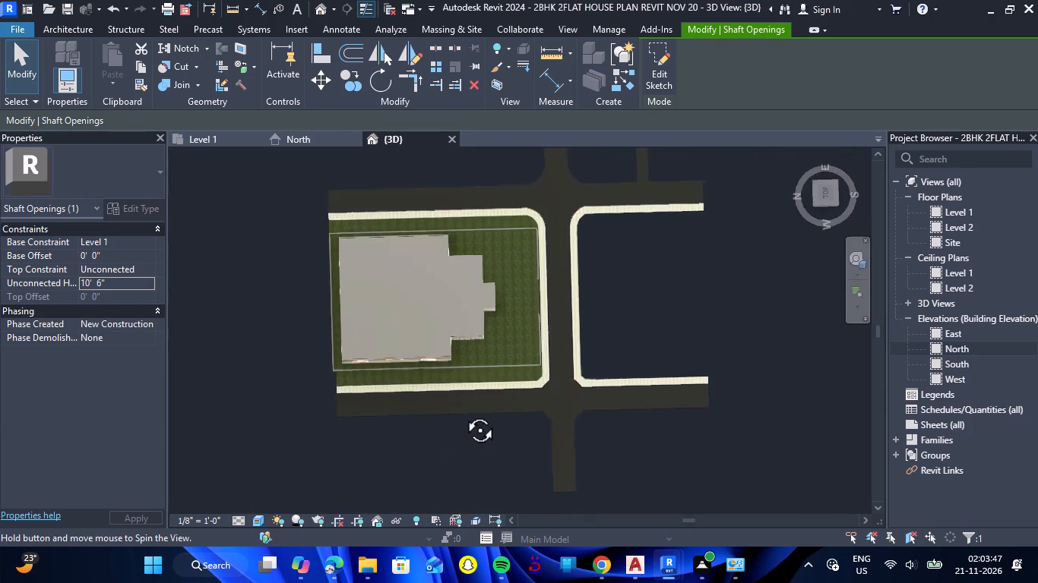
drag(463, 413, 456, 201)
shift+right_drag(463, 413, 456, 201)
scroll(464, 225, up, 6)
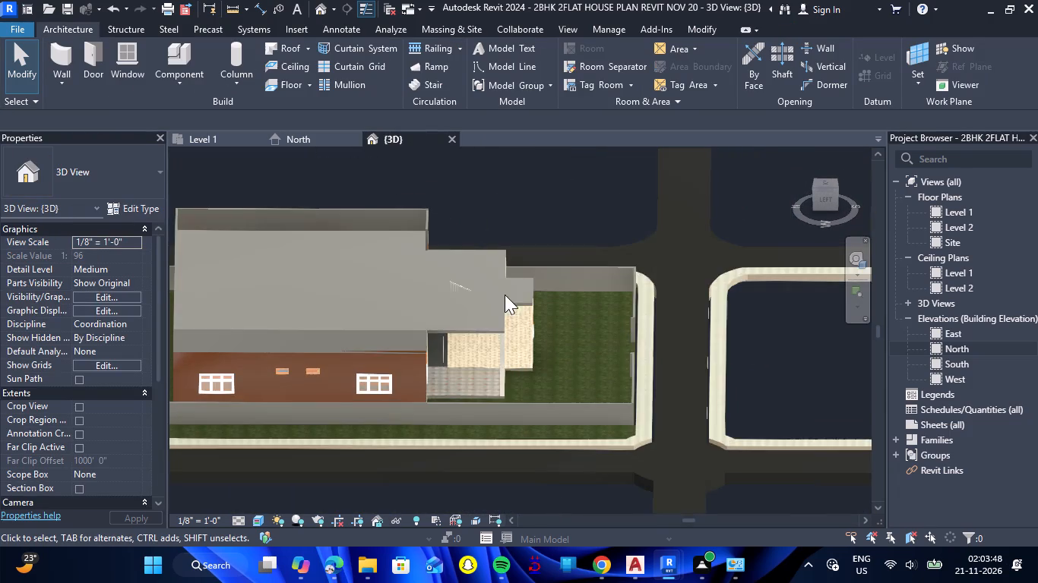
scroll(519, 314, up, 6)
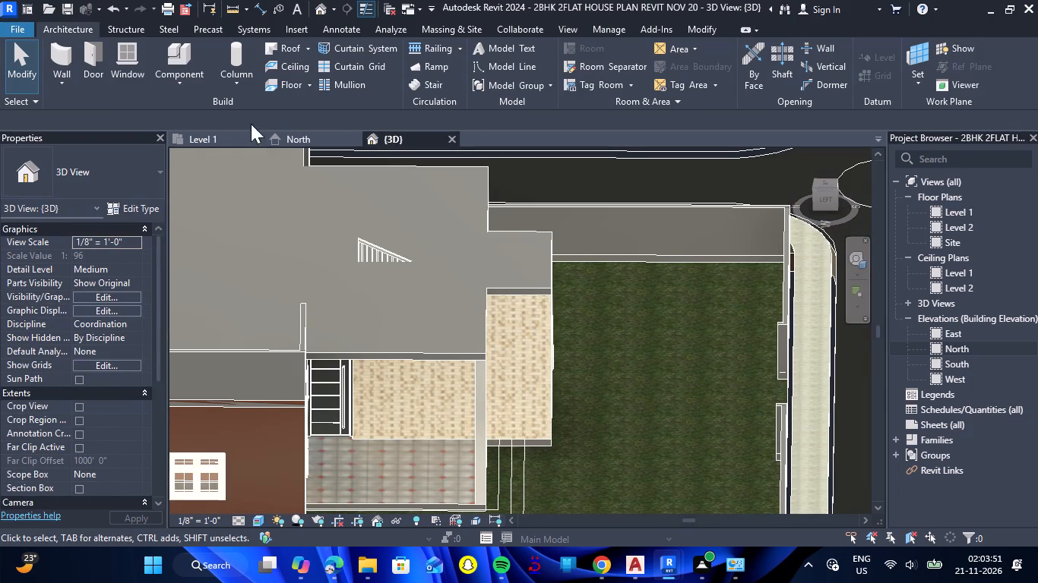
Stretch the top of the staircase shaft opening above the porch roof in 3D, to a height of about 14' 3".
click(221, 135)
click(279, 275)
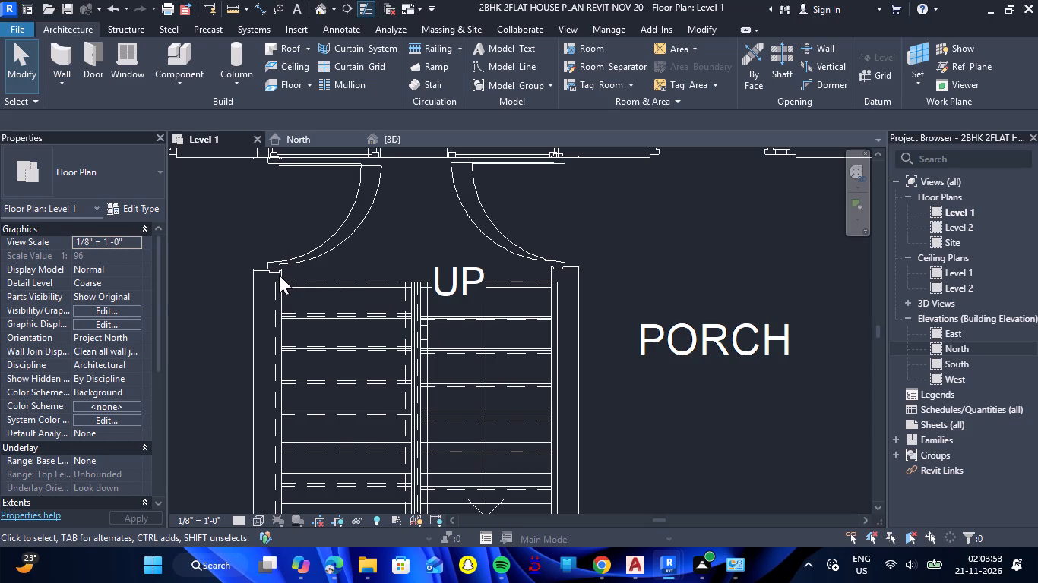
click(387, 134)
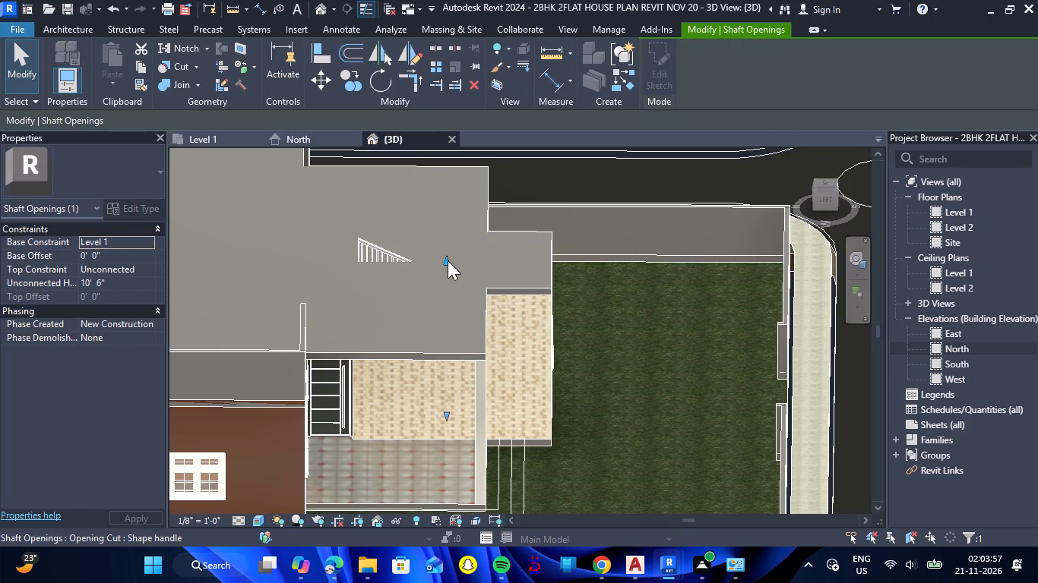
drag(445, 261, 445, 189)
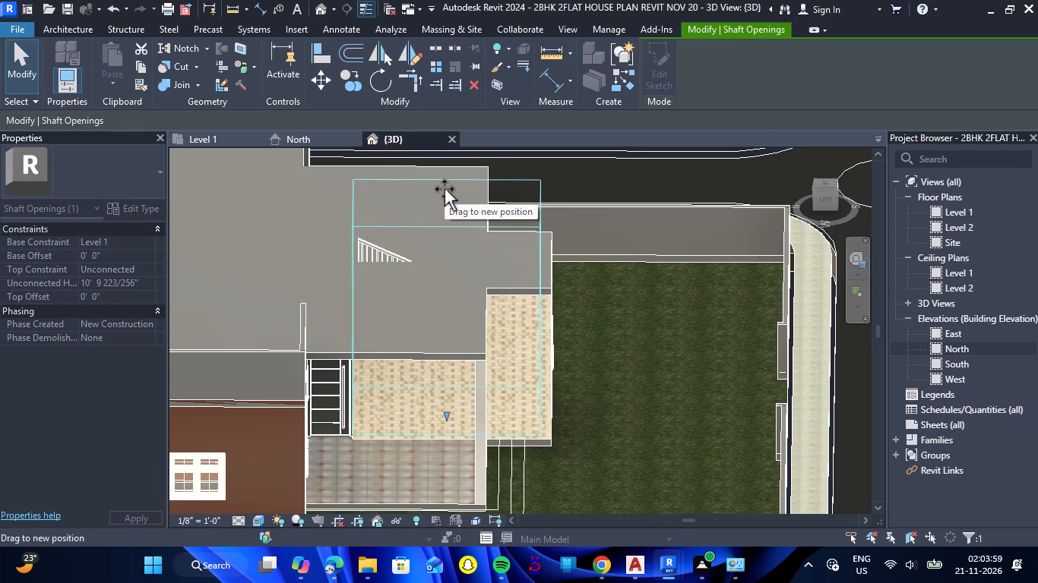
drag(445, 189, 441, 203)
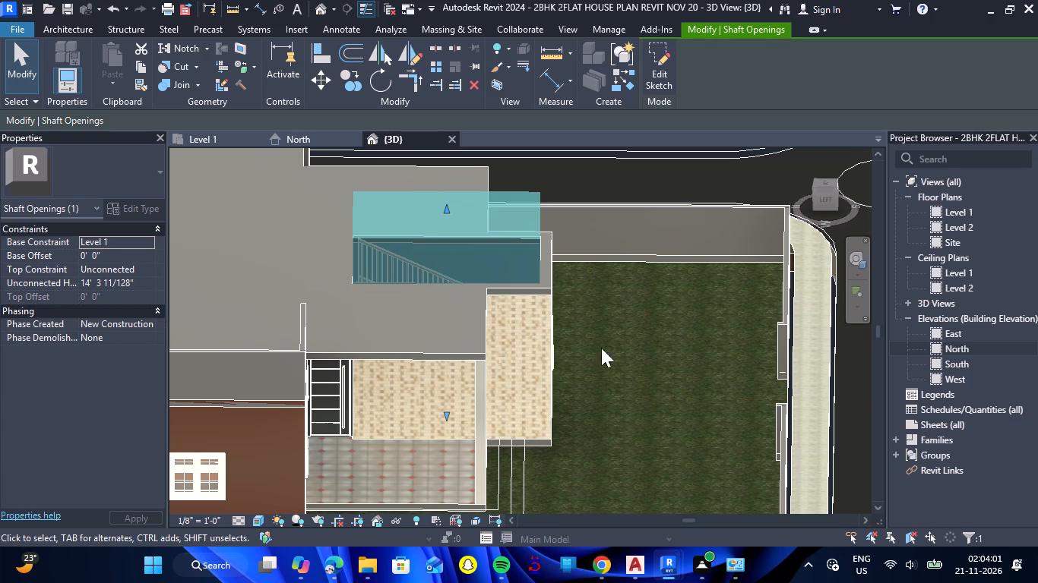
click(614, 351)
Examine the roof opening and the top steps of the staircase up close in 3D.
scroll(460, 241, up, 4)
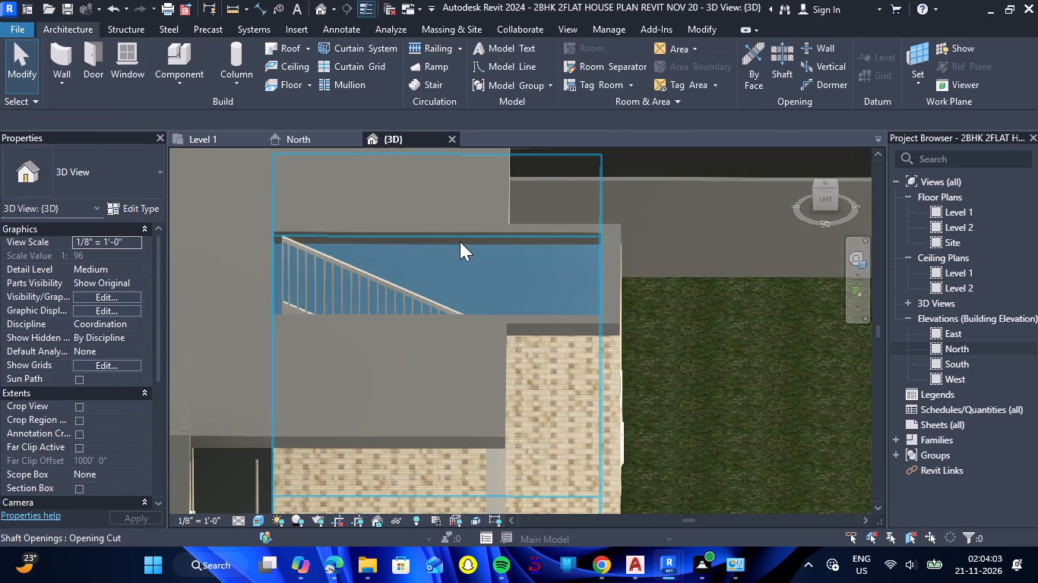
drag(695, 348, 655, 416)
shift+right_drag(695, 348, 655, 416)
scroll(562, 368, down, 5)
scroll(337, 351, up, 6)
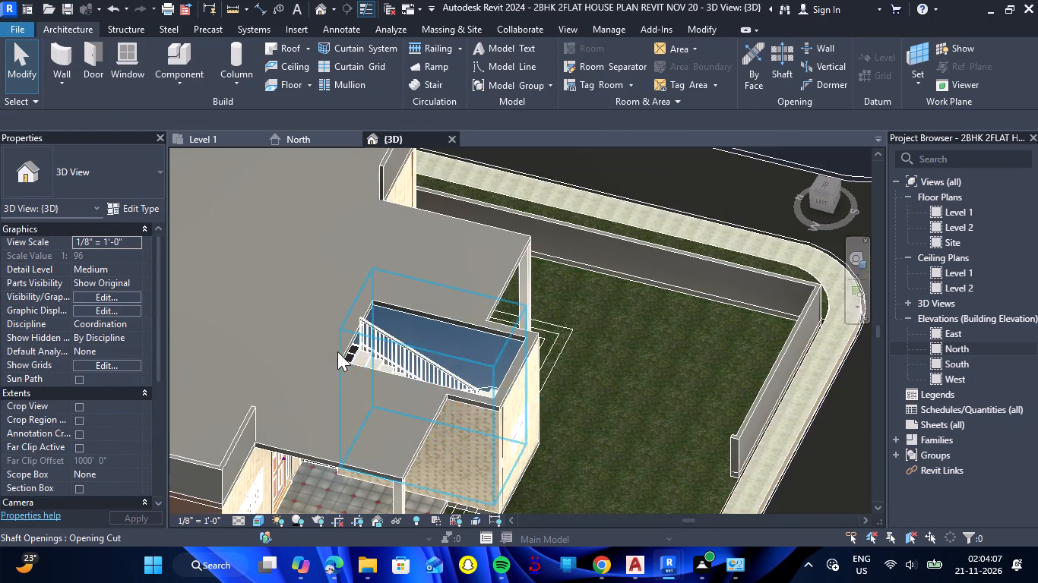
scroll(337, 351, up, 6)
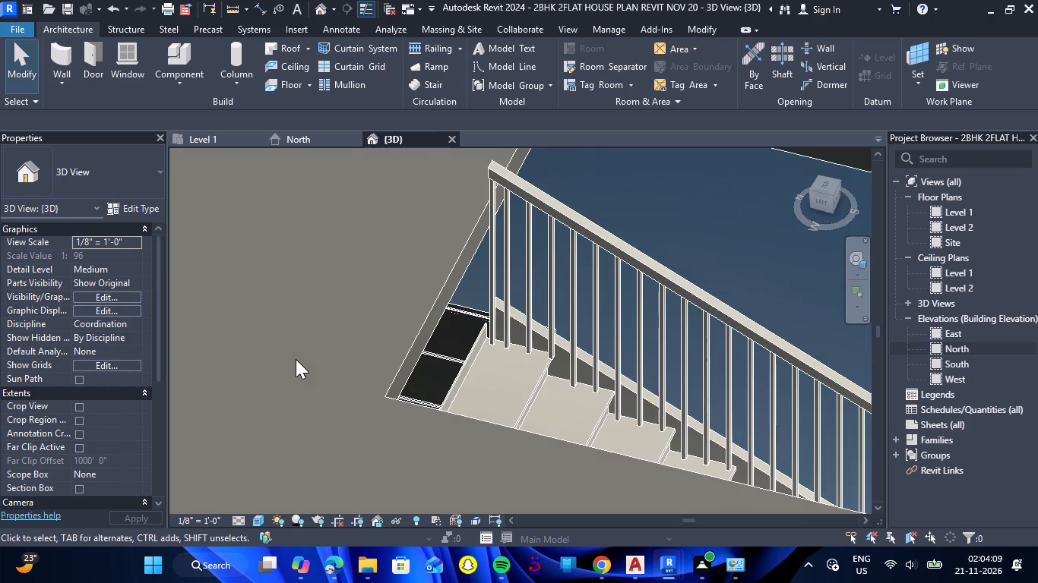
click(464, 361)
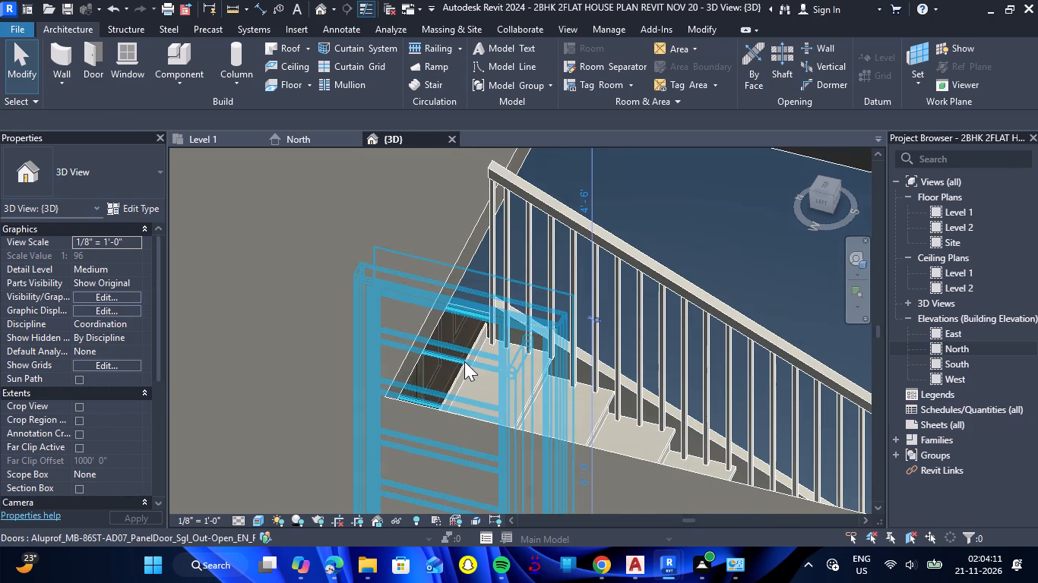
key(Escape)
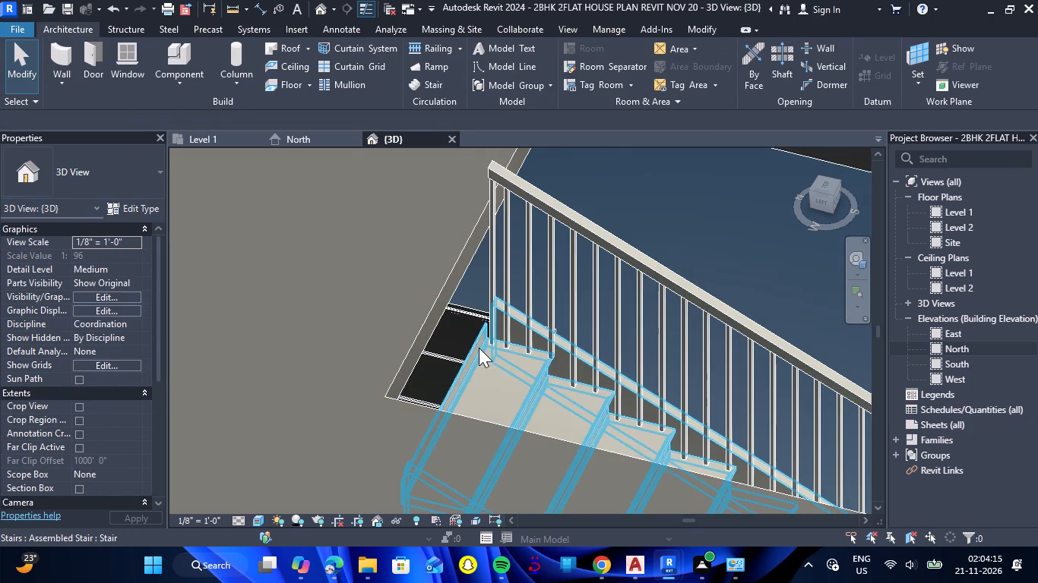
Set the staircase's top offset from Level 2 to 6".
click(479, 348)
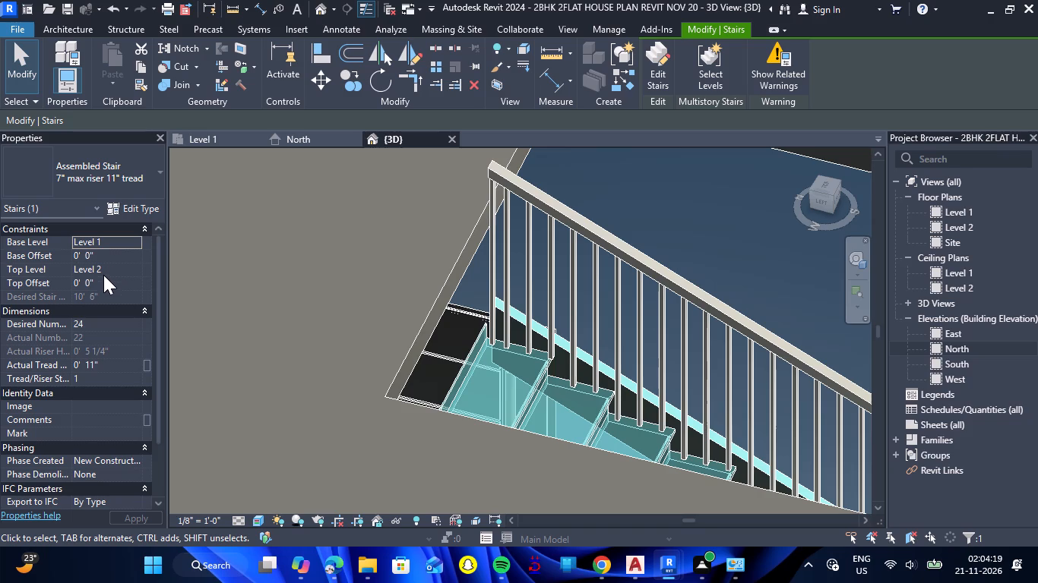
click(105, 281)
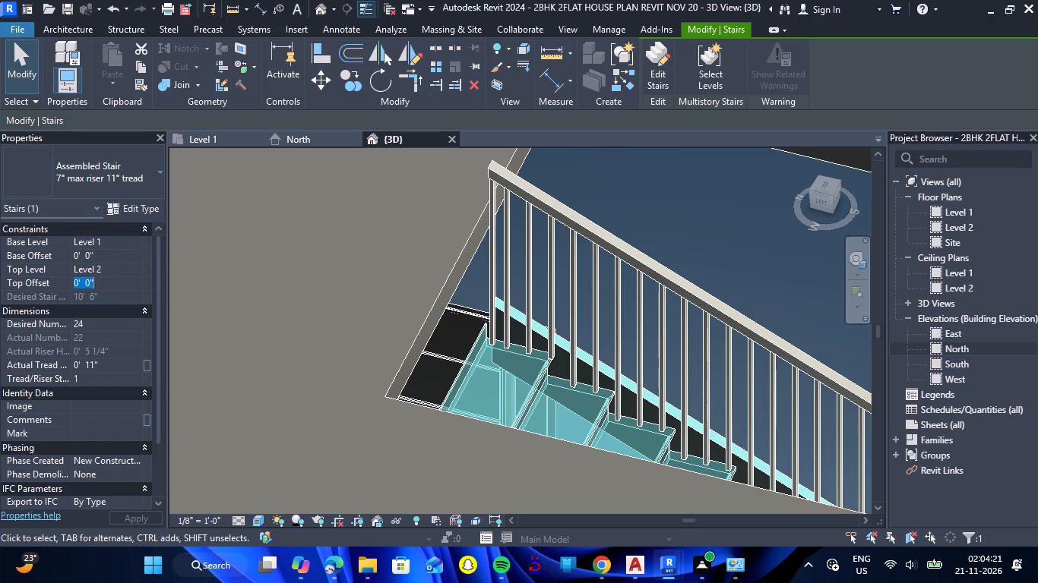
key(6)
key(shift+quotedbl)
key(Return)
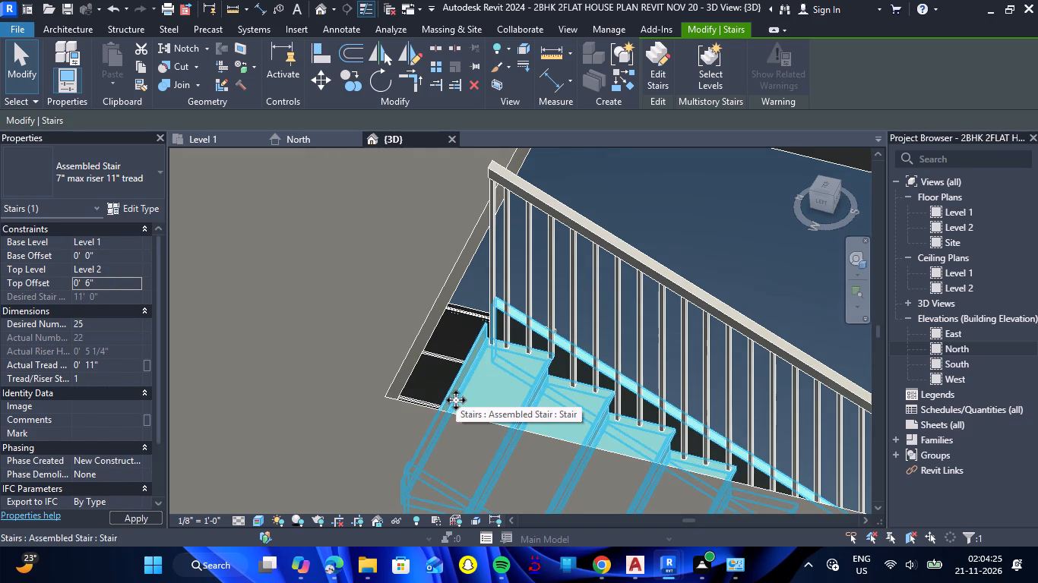
Set the staircase's top offset from Level 2 to 1' 0".
click(106, 282)
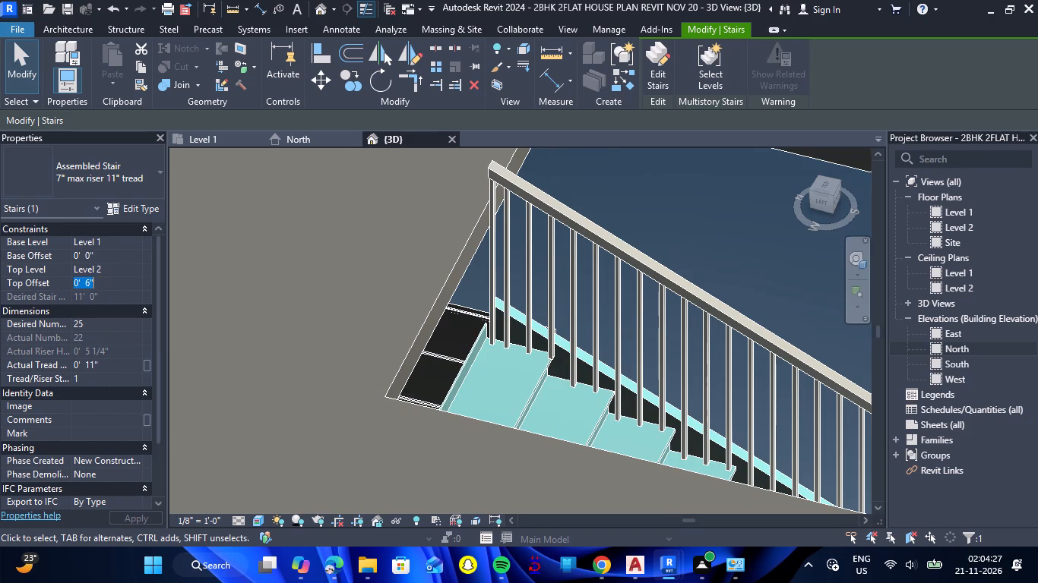
key(1)
key(apostrophe)
key(Return)
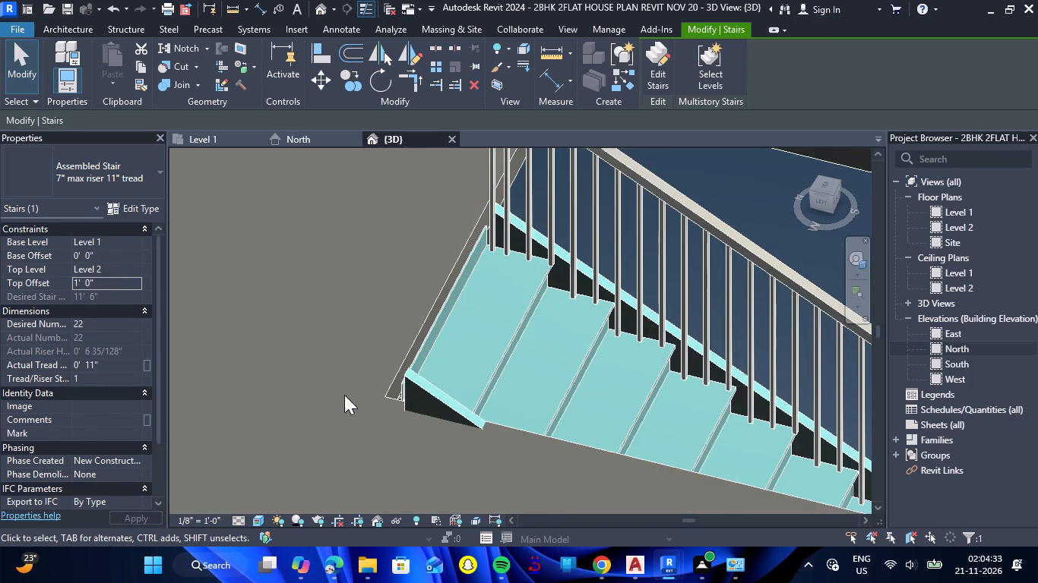
Examine the raised staircase within the roof opening in 3D, from an oblique angle and from above.
scroll(343, 387, down, 11)
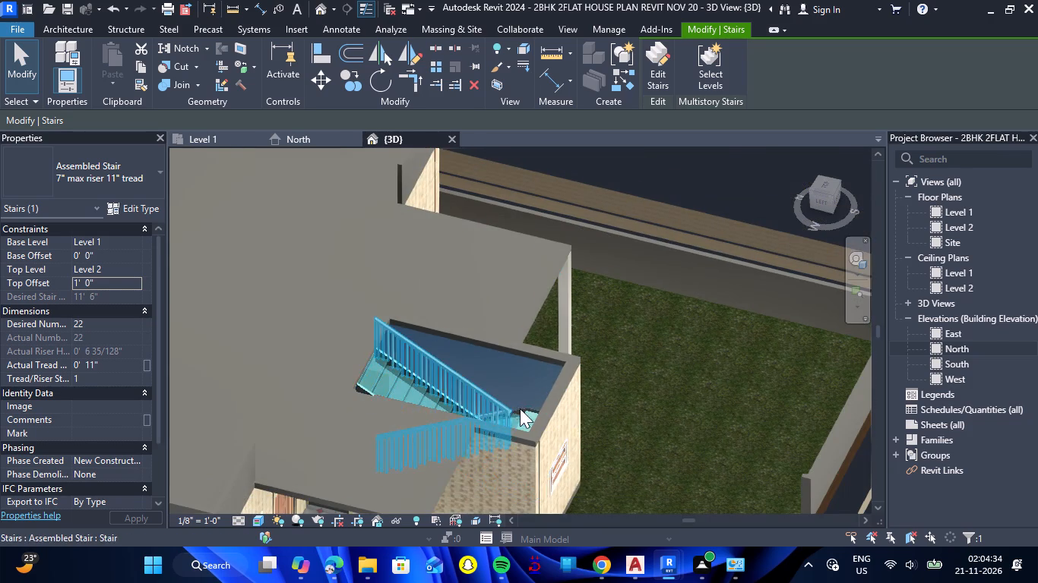
shift+drag(659, 425, 549, 484)
shift+right_drag(659, 425, 549, 484)
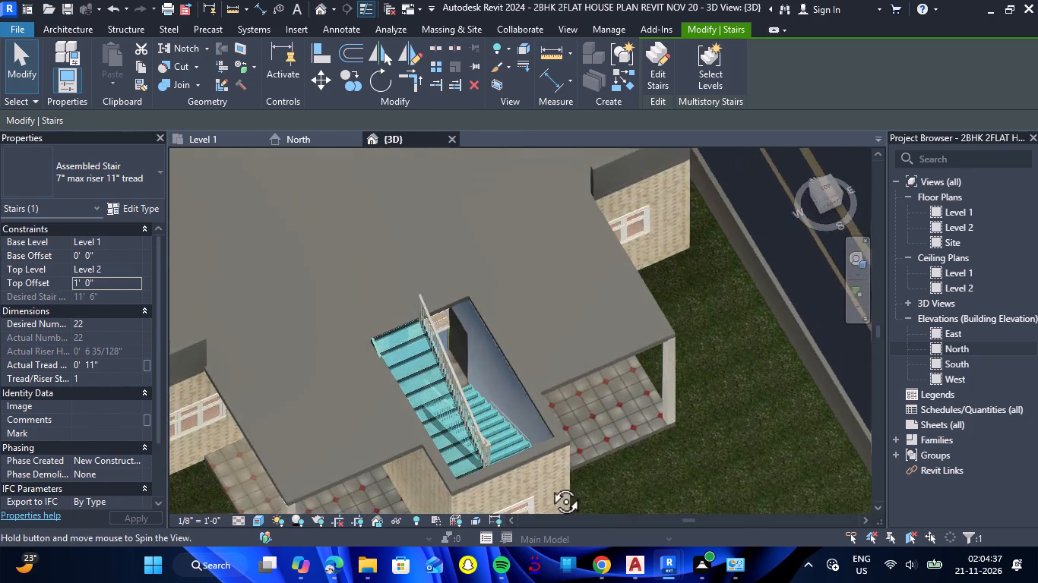
shift+right_drag(549, 484, 517, 487)
shift+drag(549, 484, 517, 487)
scroll(498, 396, up, 10)
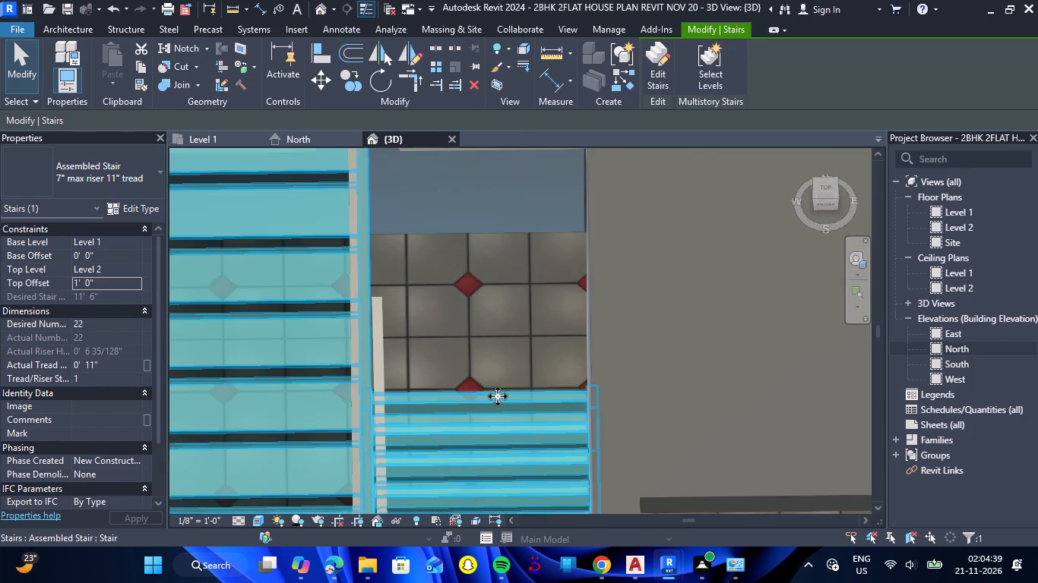
Delete the stringer along the outer side of the staircase's upper flight and finish the stair edit.
scroll(498, 396, down, 7)
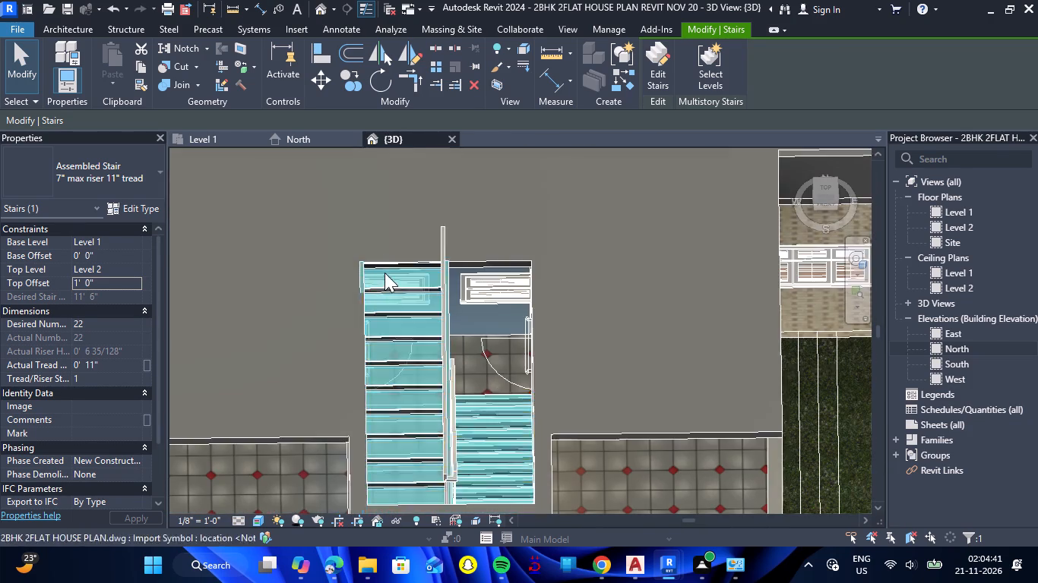
scroll(385, 266, up, 3)
key(Escape)
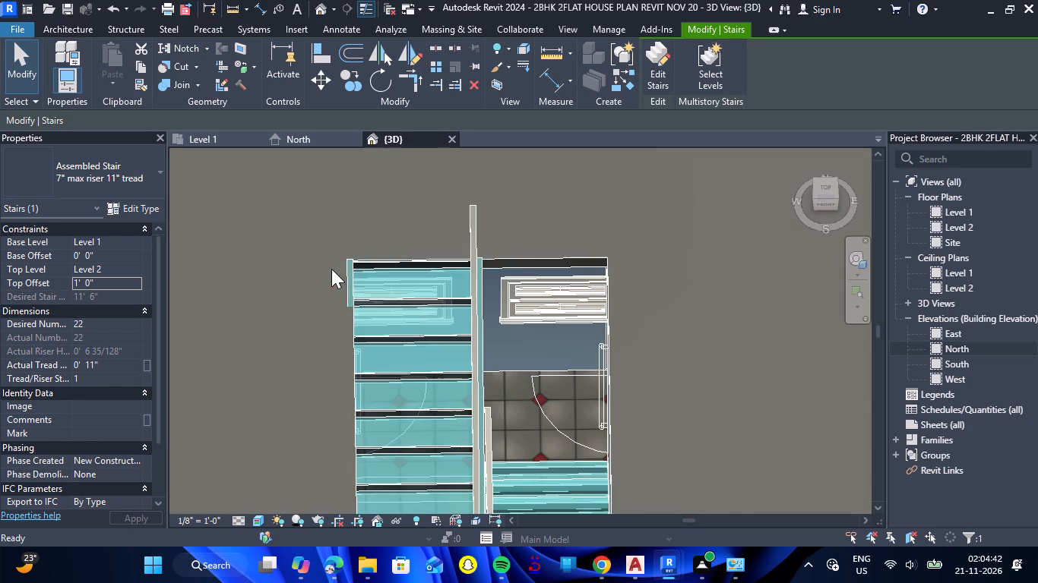
scroll(329, 275, up, 6)
click(378, 296)
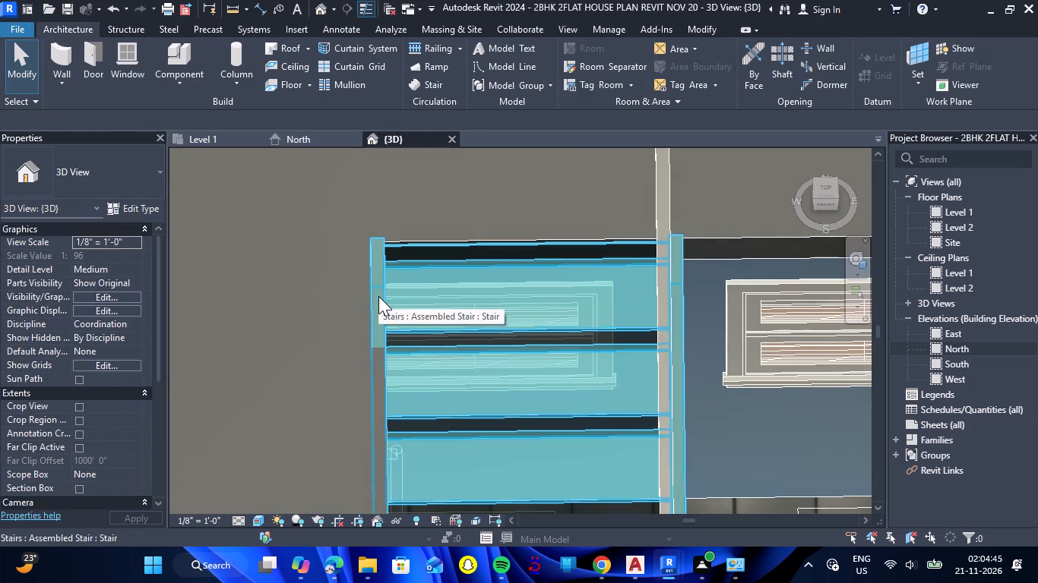
double_click(375, 307)
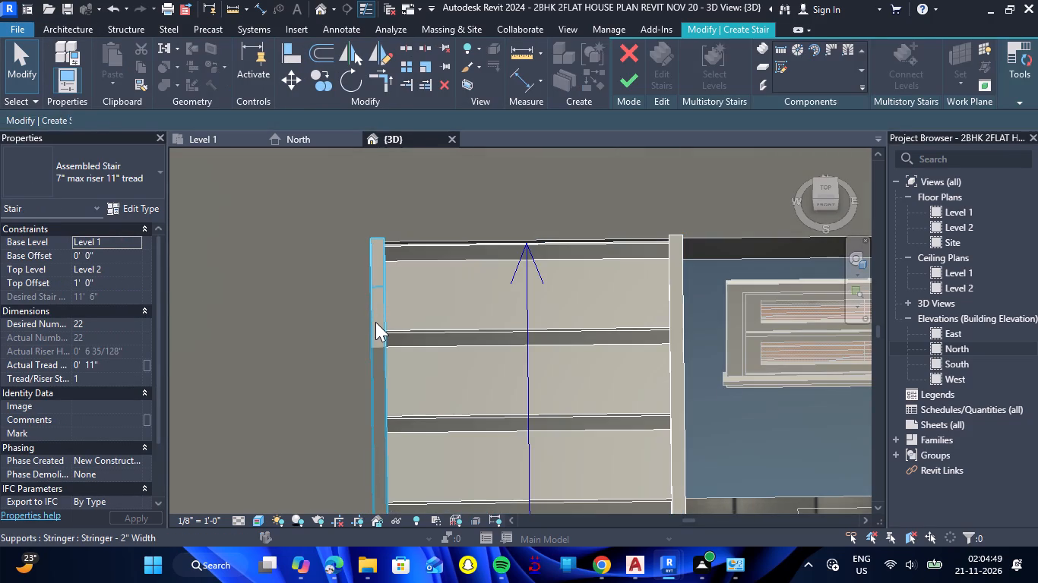
click(375, 322)
key(Delete)
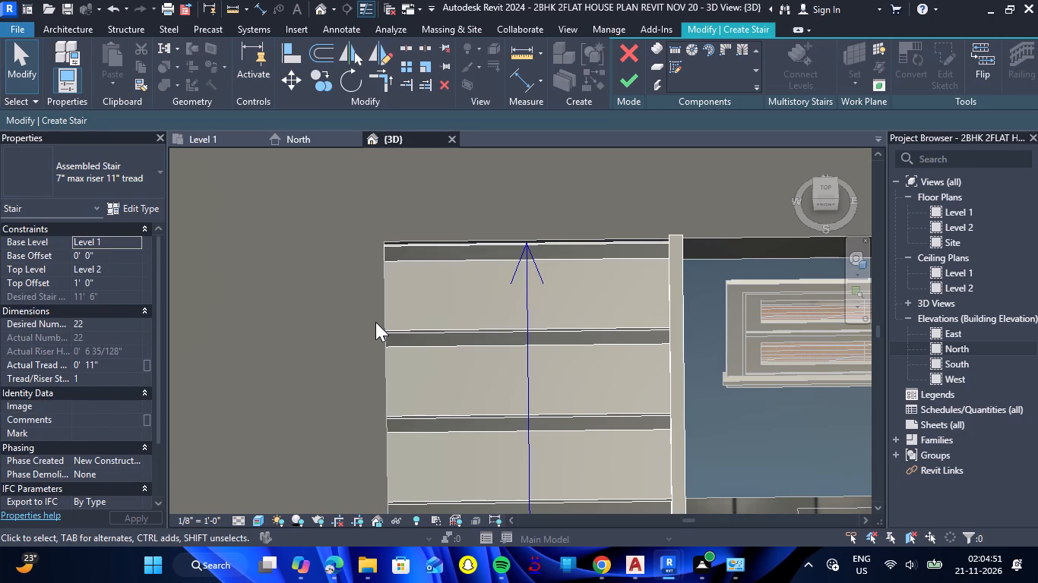
scroll(384, 319, down, 3)
click(394, 219)
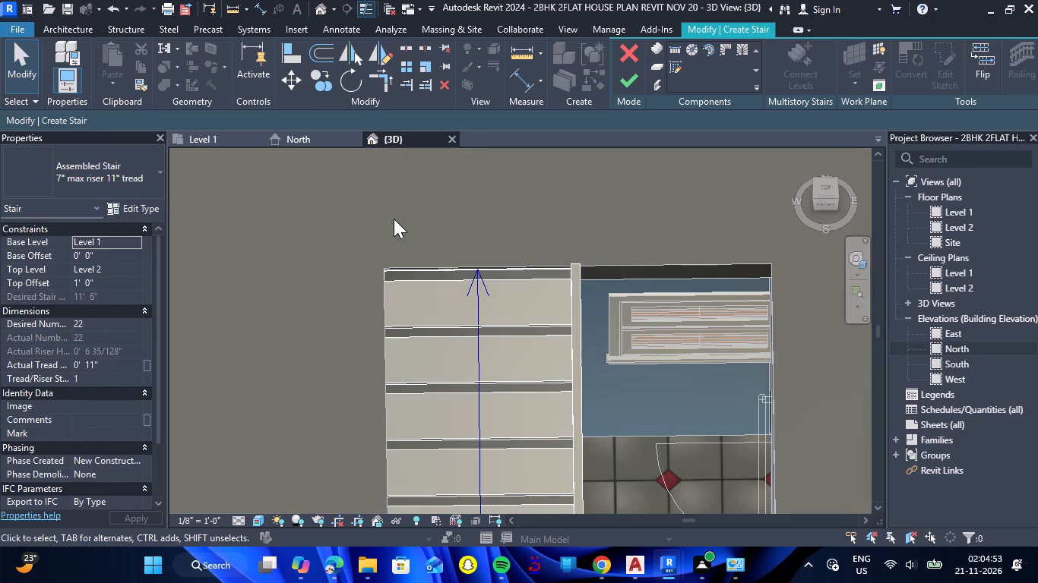
click(622, 90)
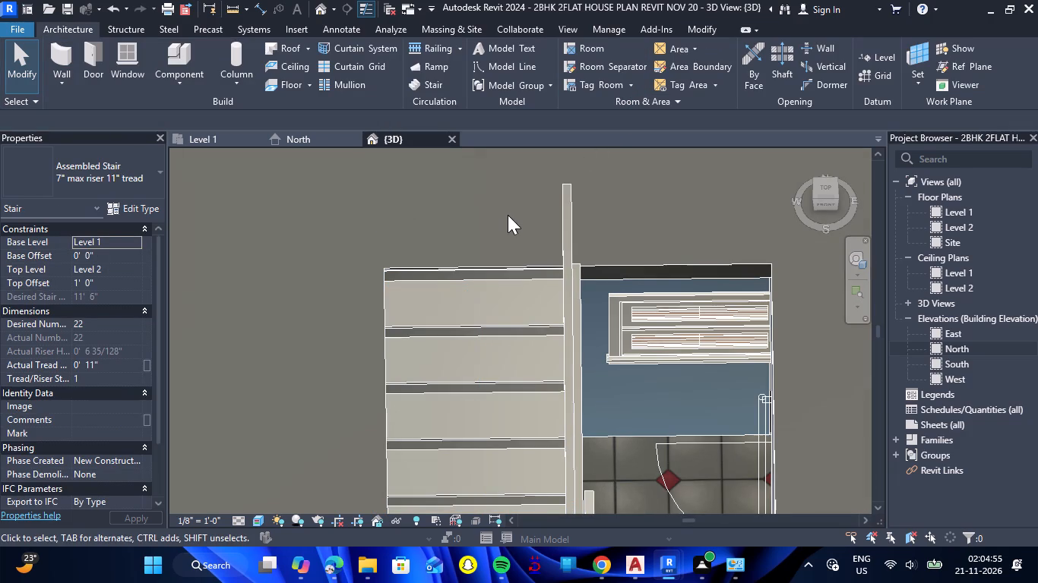
Examine the edited staircase within the roof opening in 3D, from an oblique angle and from directly above.
drag(293, 278, 432, 256)
shift+right_drag(293, 278, 432, 256)
scroll(436, 255, down, 2)
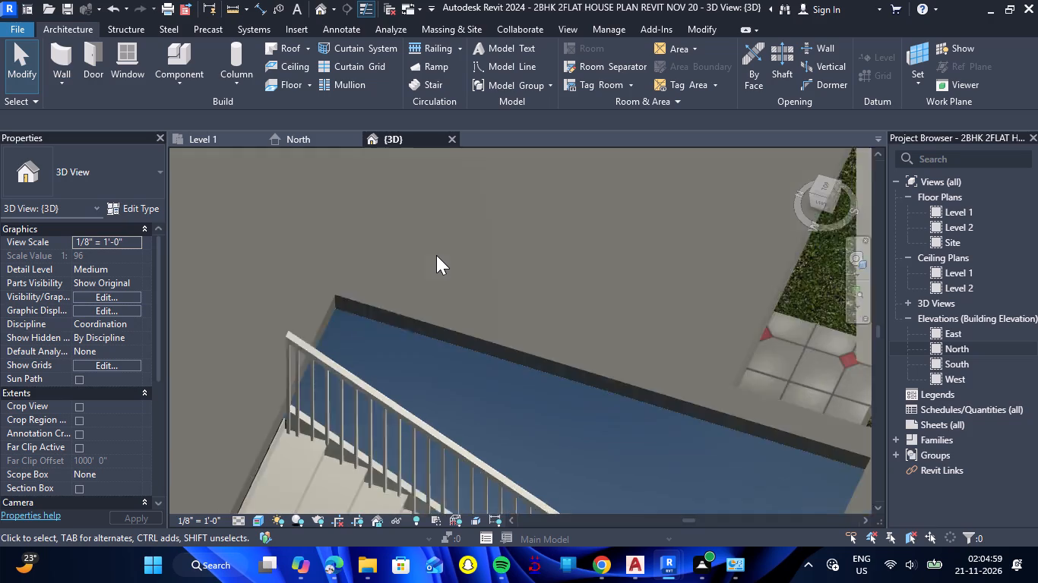
scroll(436, 255, down, 4)
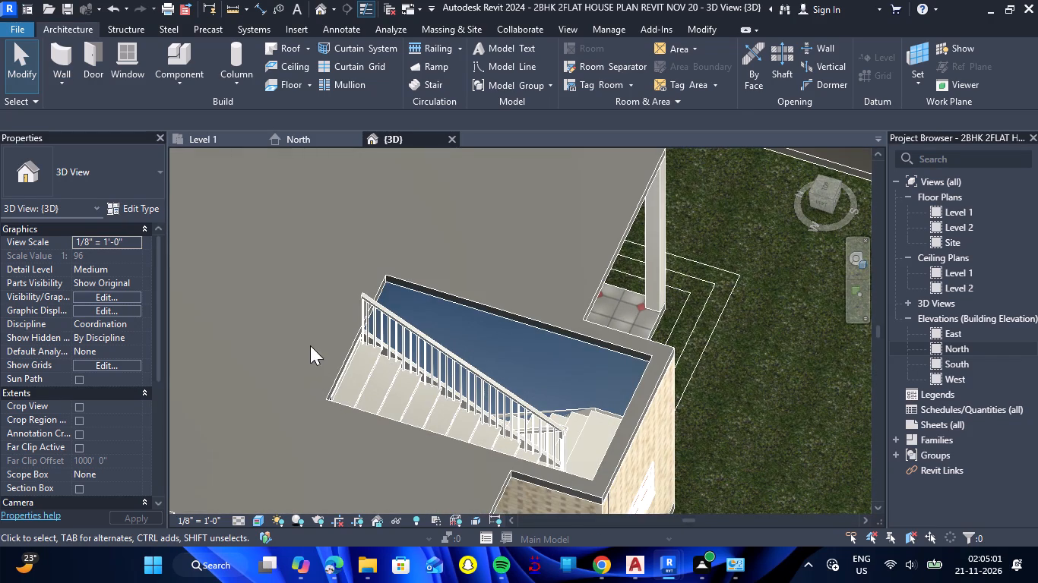
click(821, 190)
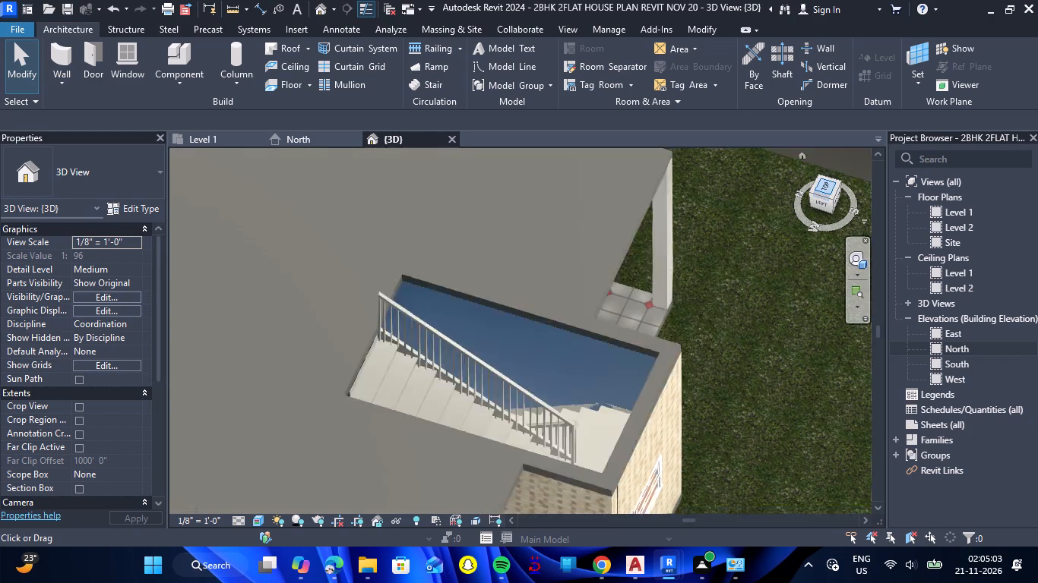
scroll(502, 360, up, 9)
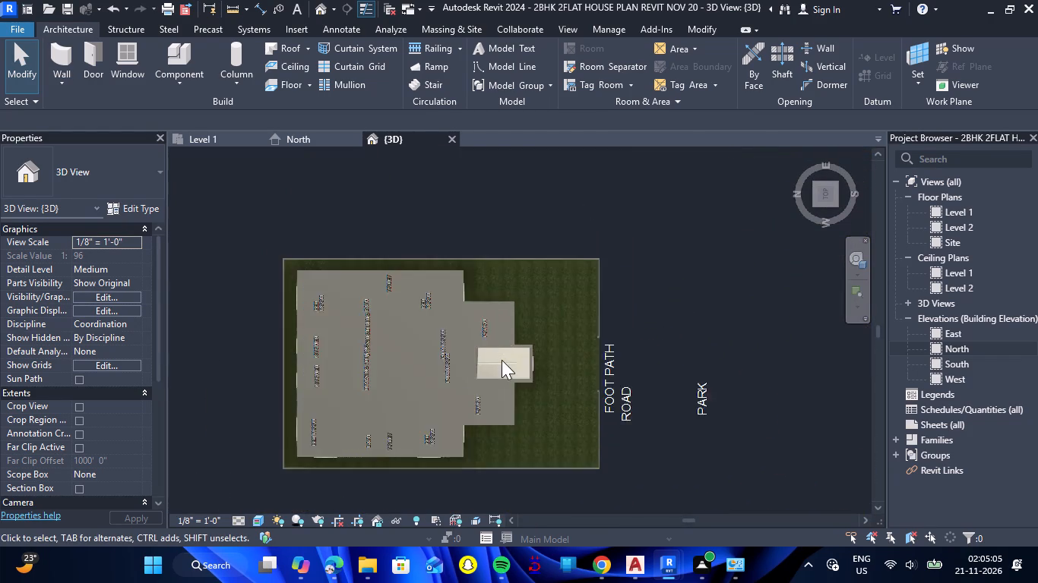
scroll(537, 337, up, 8)
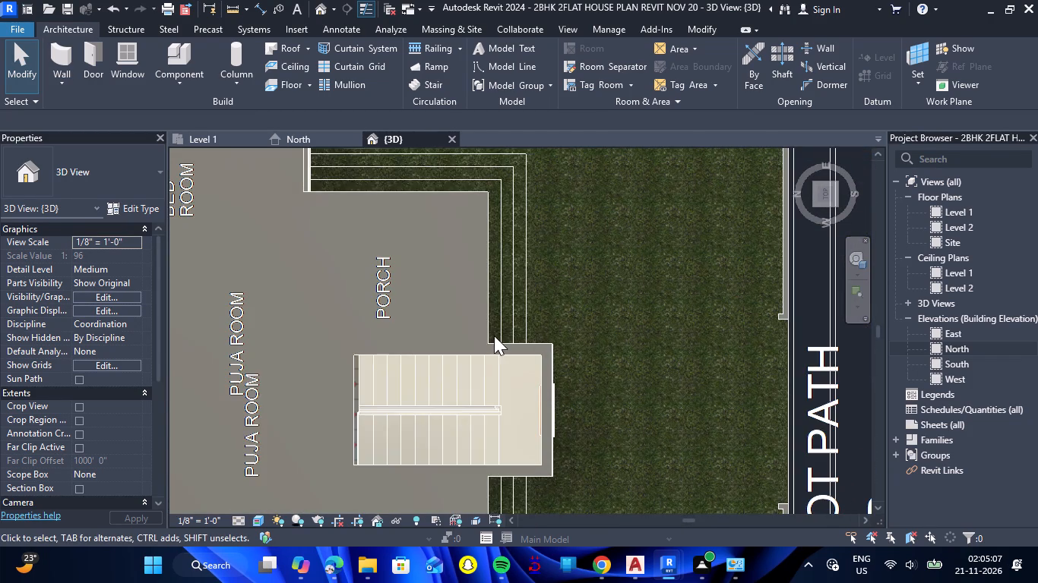
scroll(494, 336, up, 1)
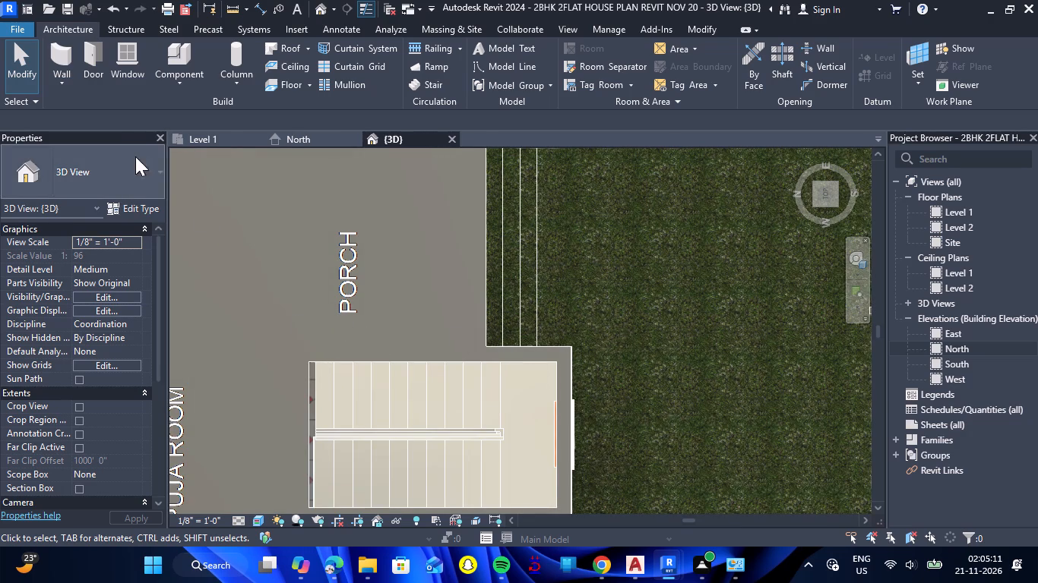
Set up a Generic - 6" wall on Level 2 with location line Finish Face: Exterior and an unconnected height of 10' 6".
click(67, 61)
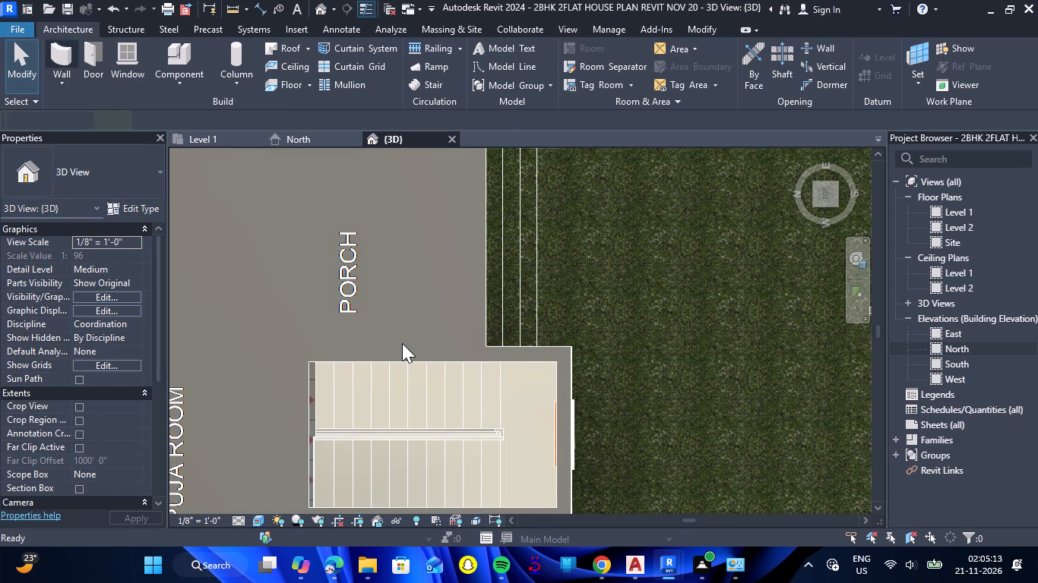
scroll(478, 352, up, 2)
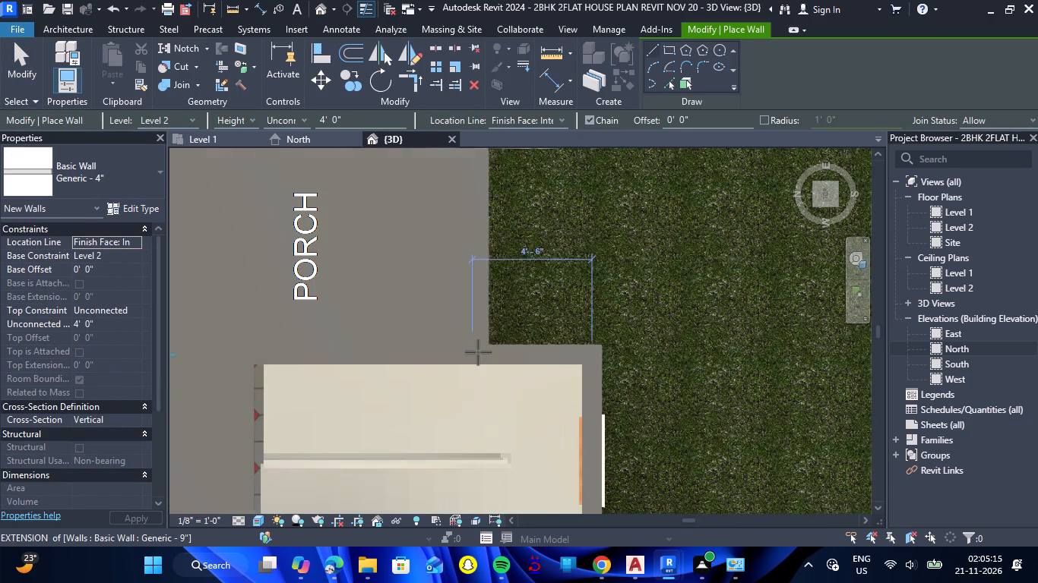
click(583, 361)
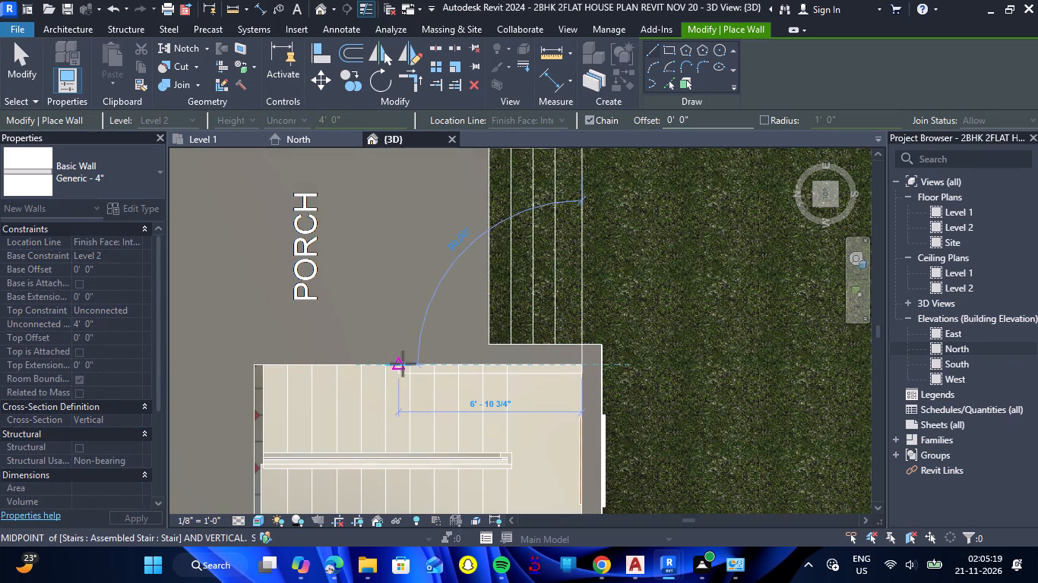
key(Escape)
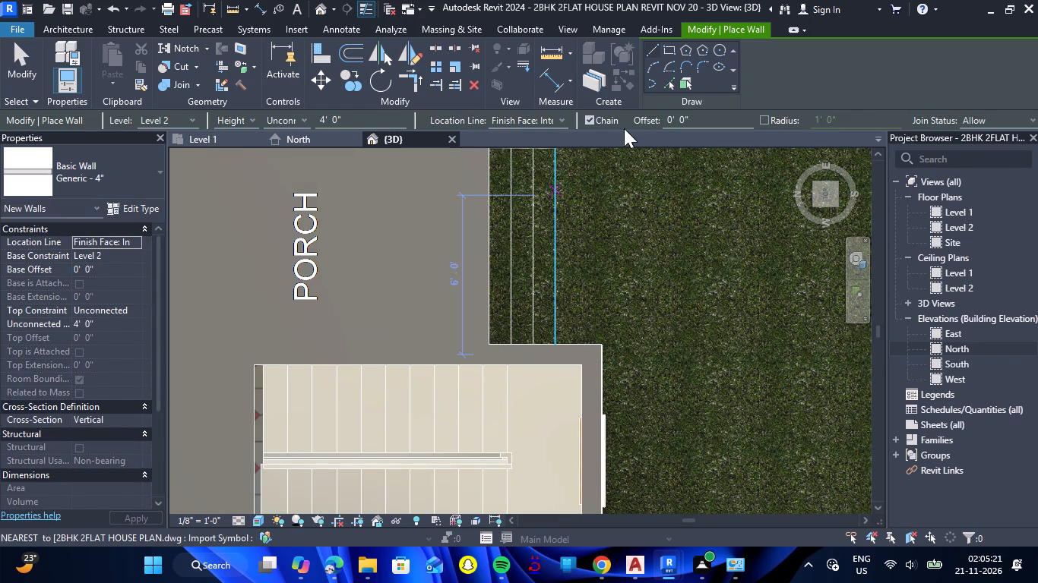
click(163, 177)
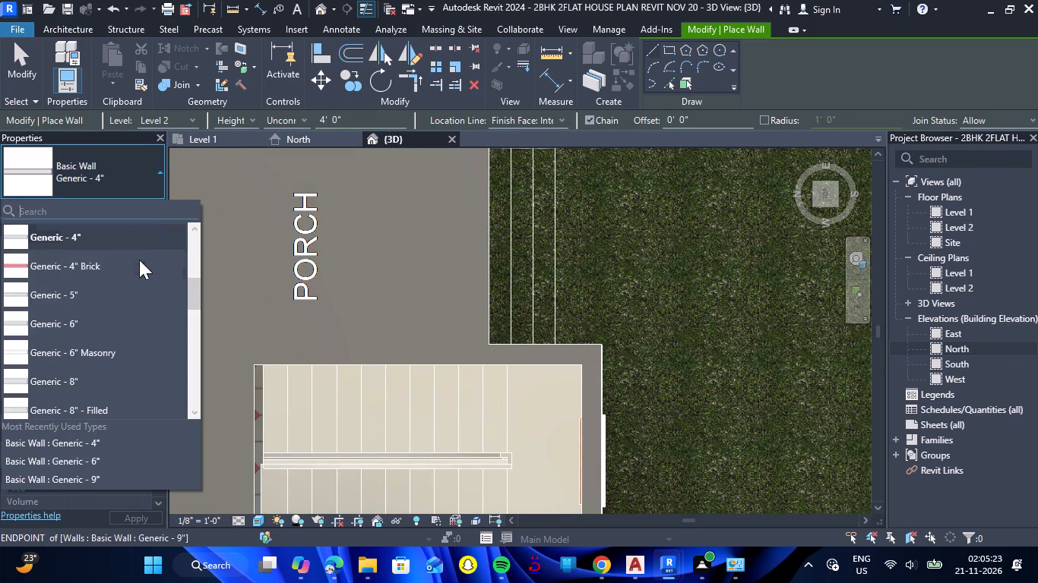
click(100, 315)
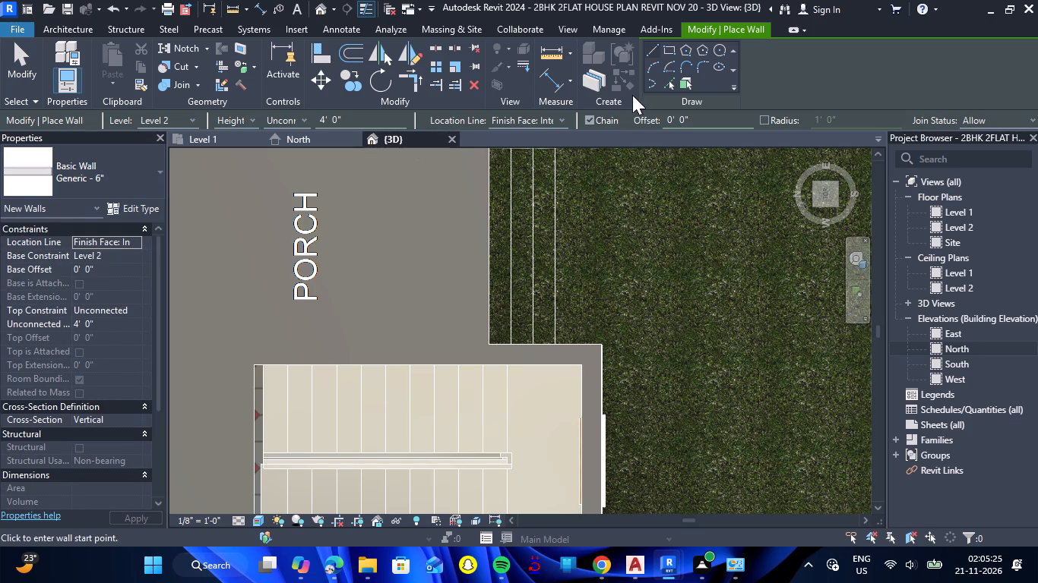
click(561, 119)
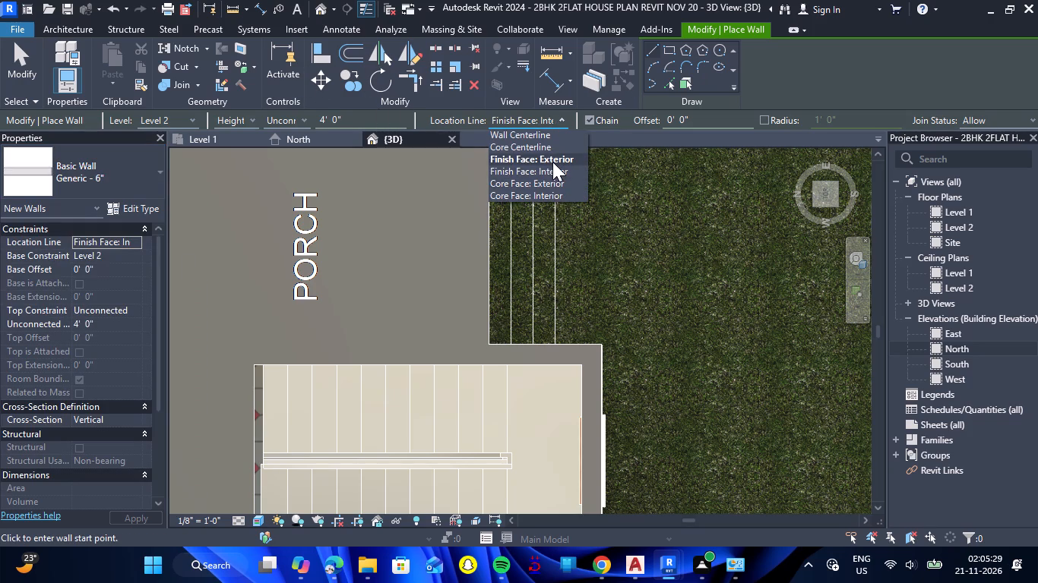
click(552, 162)
drag(347, 118, 287, 118)
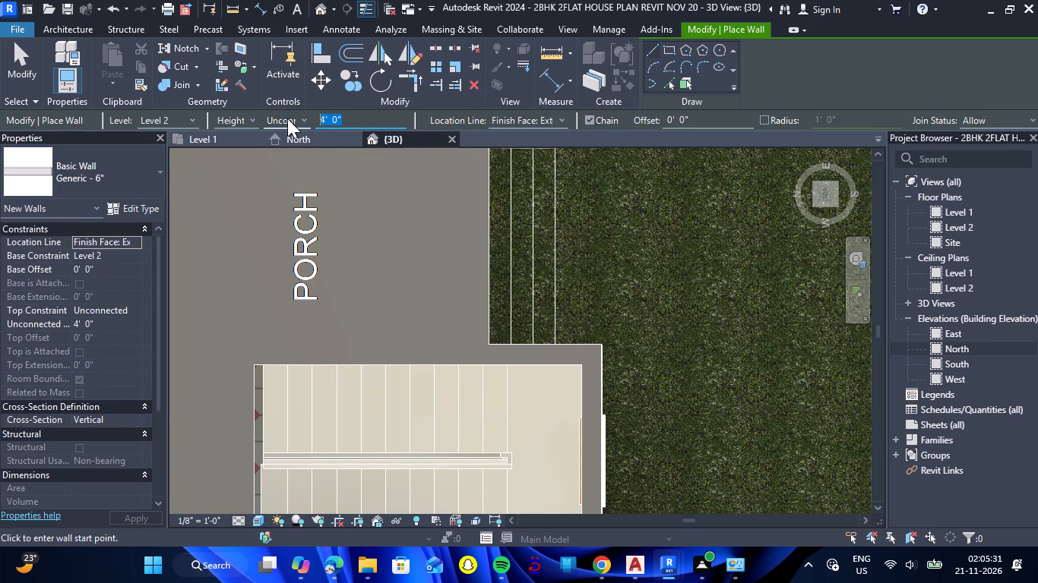
text(10)
text('6)
key(shift+quotedbl)
key(Return)
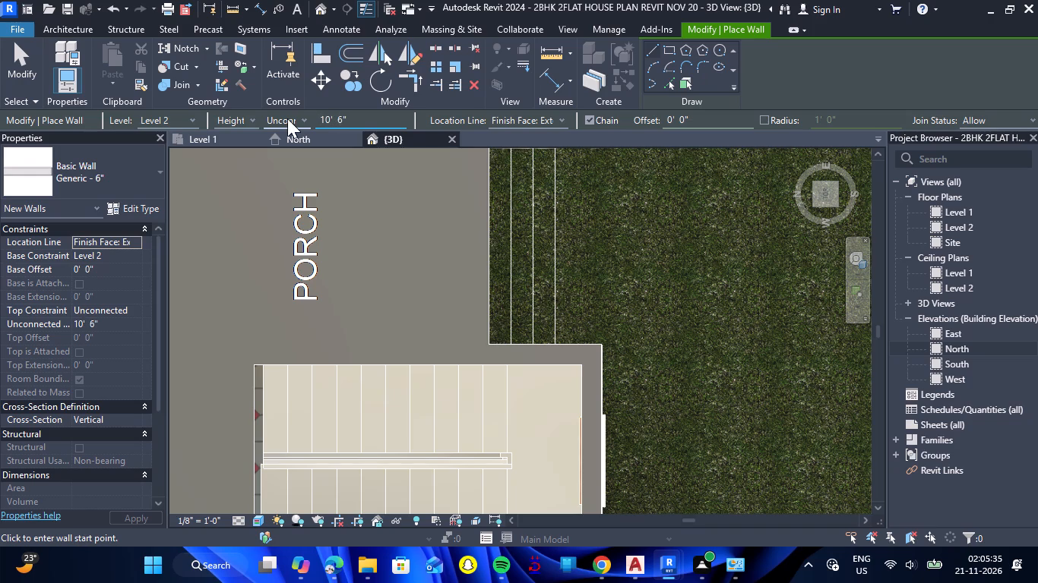
Draw the walls along all four edges of the stair opening on the roof, with the long side 12' 4".
click(582, 362)
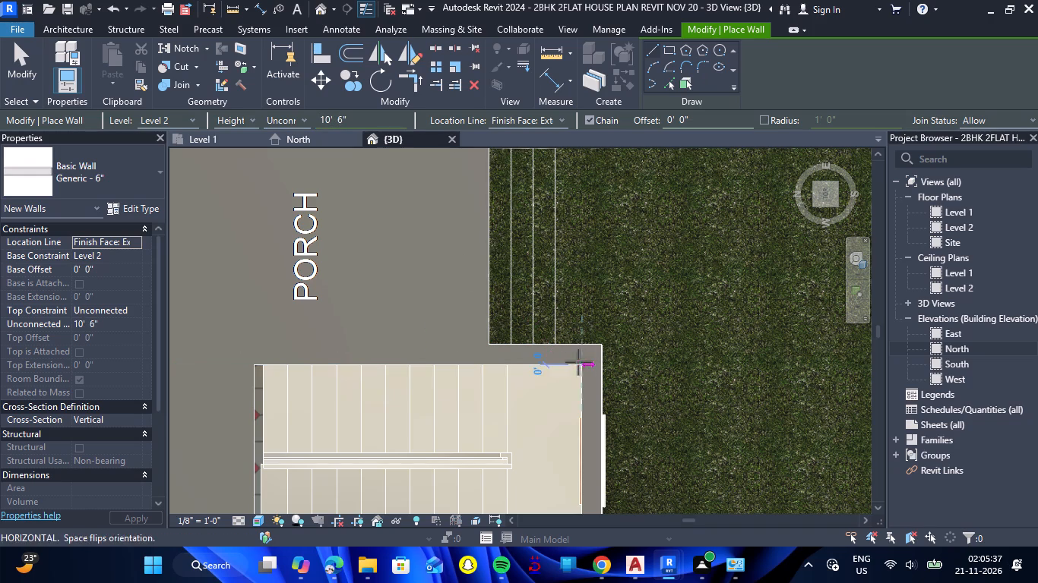
click(254, 363)
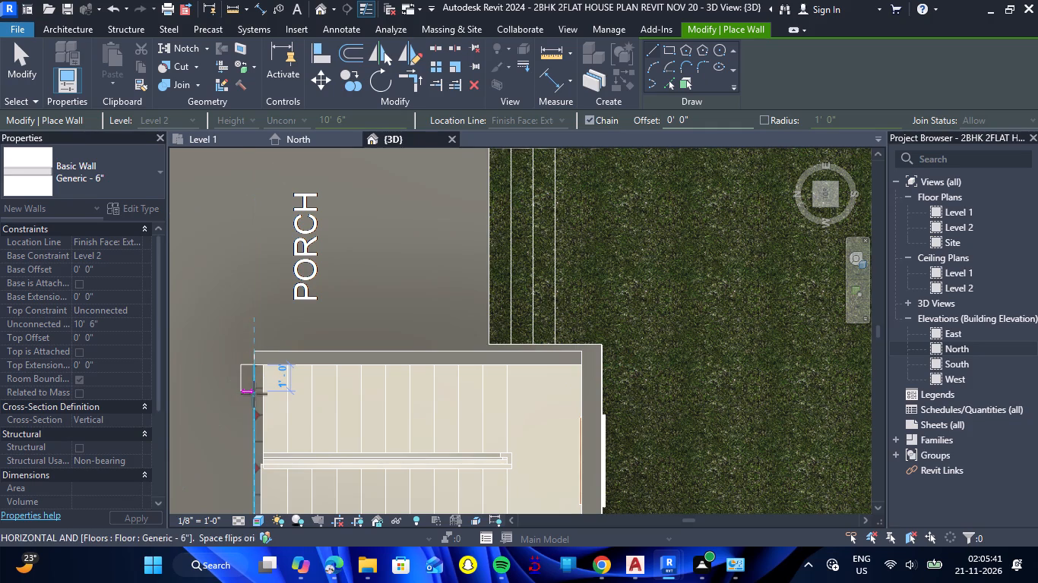
scroll(255, 395, down, 7)
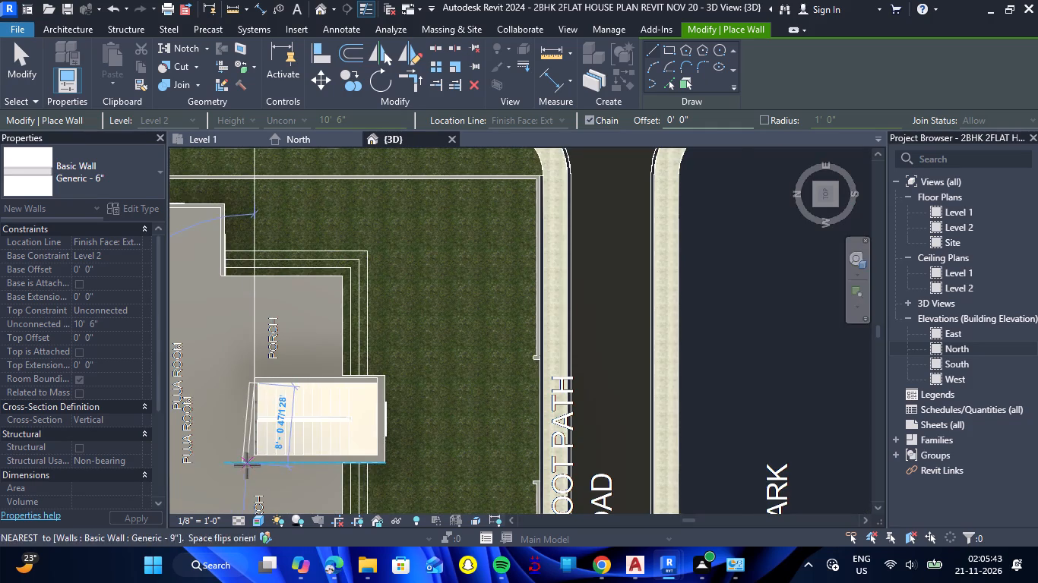
scroll(256, 463, up, 11)
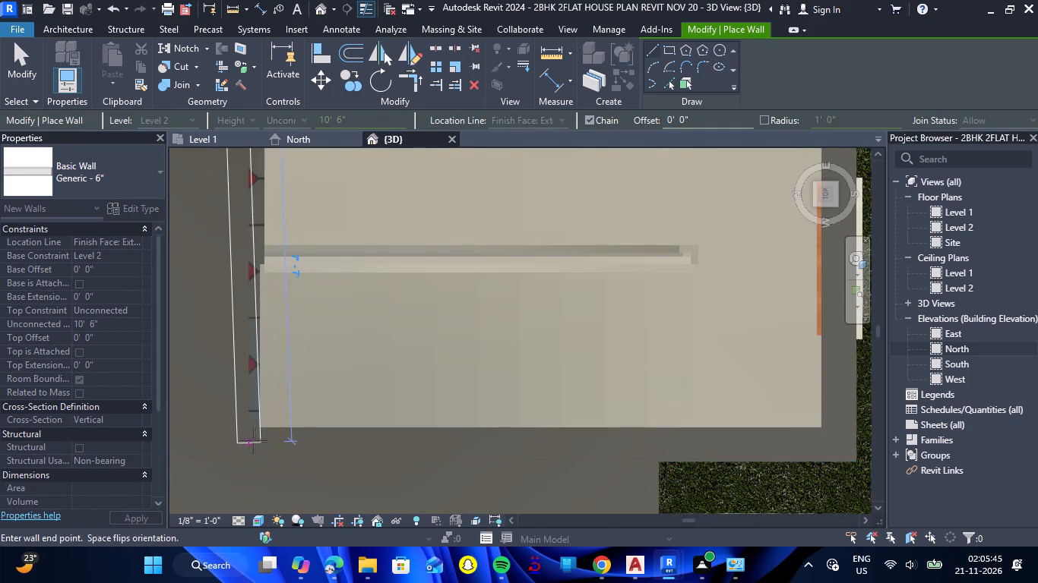
click(251, 427)
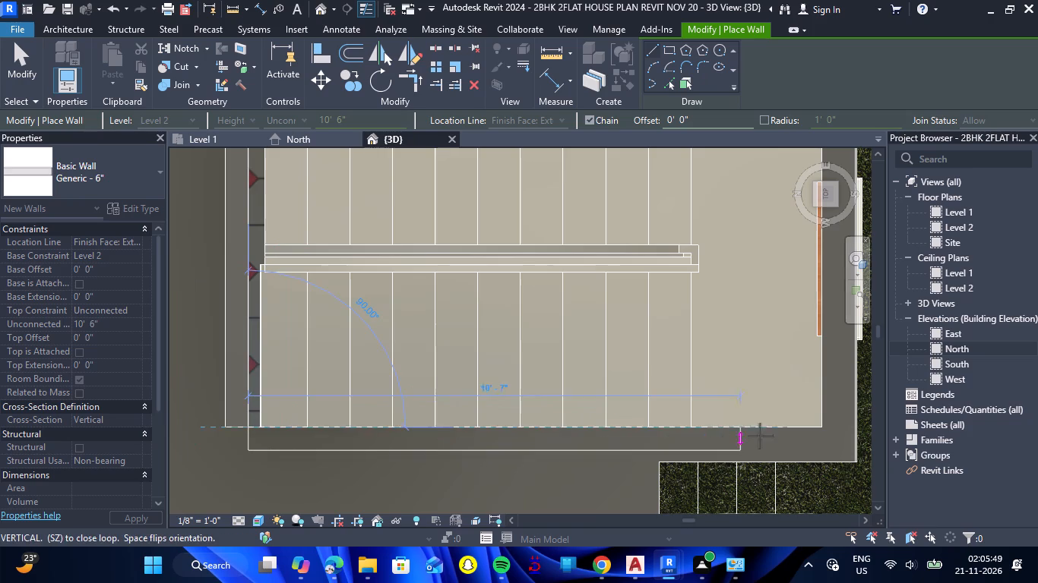
click(821, 428)
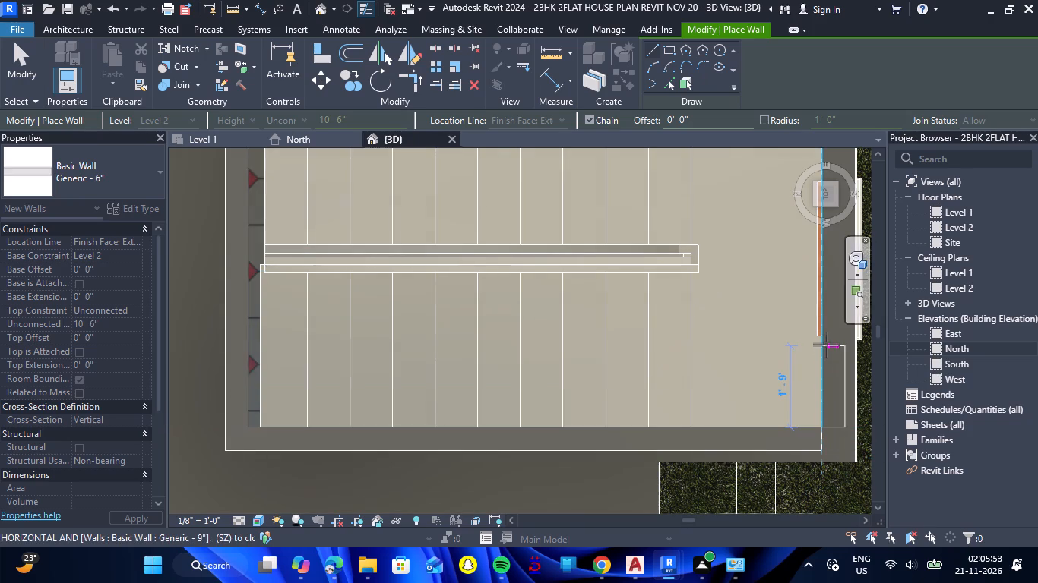
scroll(825, 345, down, 8)
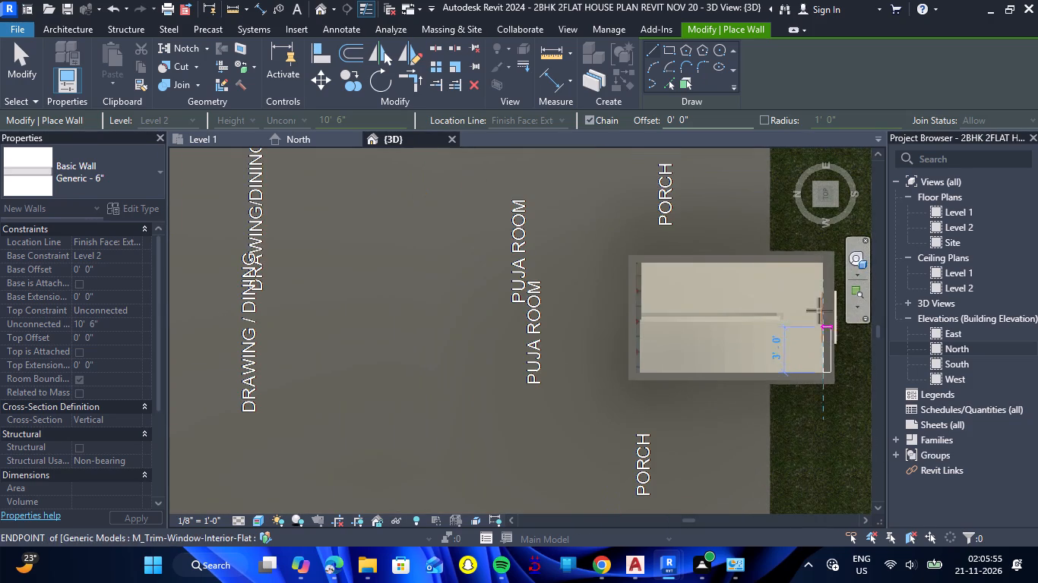
scroll(824, 254, up, 10)
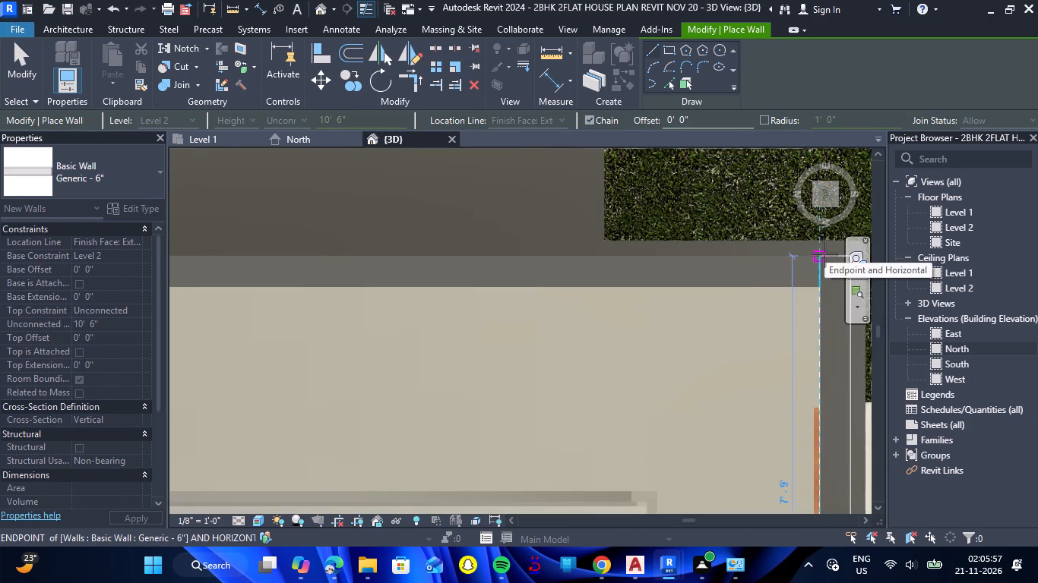
click(821, 260)
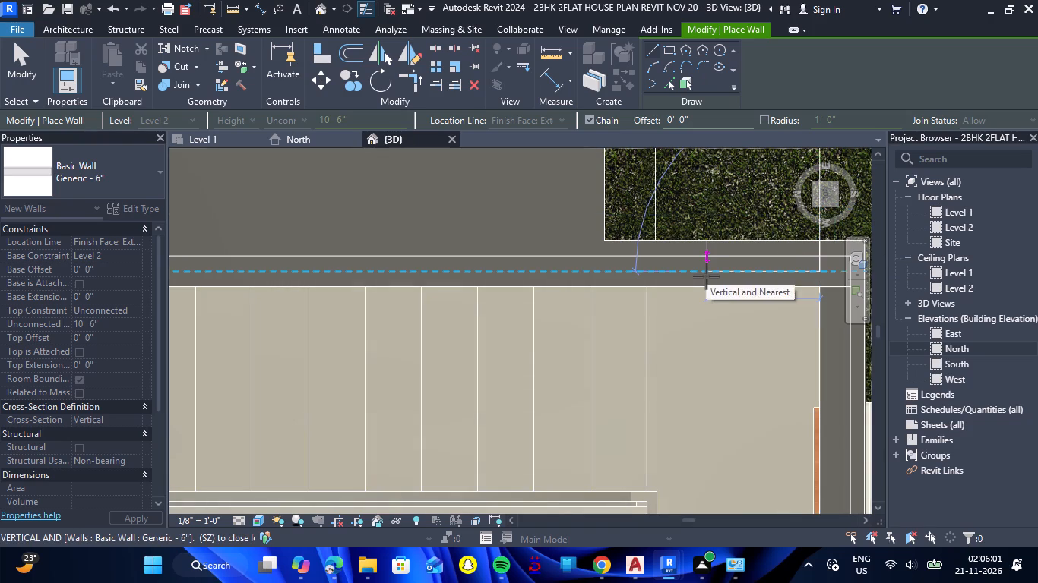
key(Escape)
scroll(694, 279, down, 6)
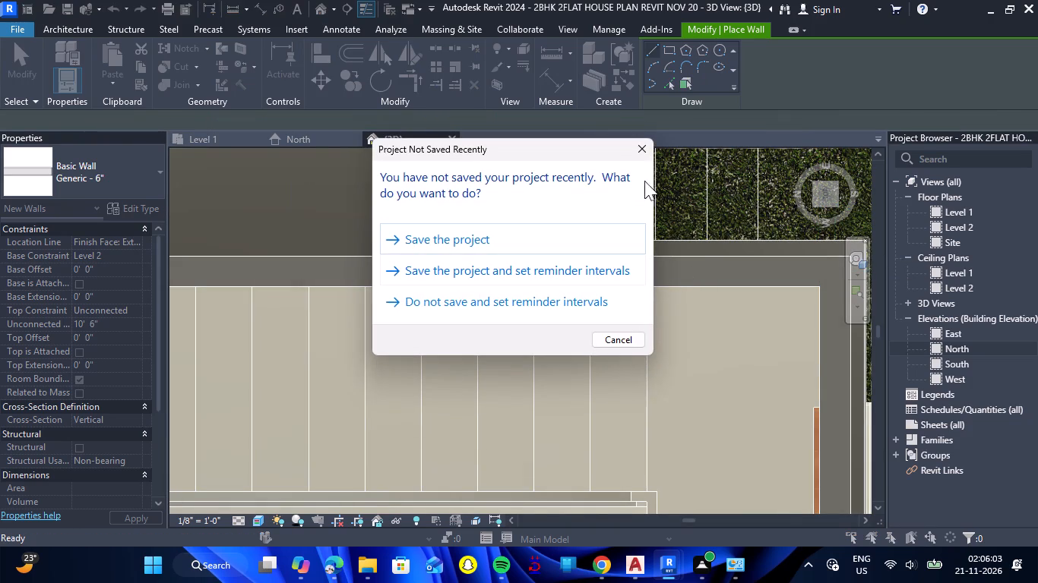
click(643, 156)
scroll(654, 280, down, 6)
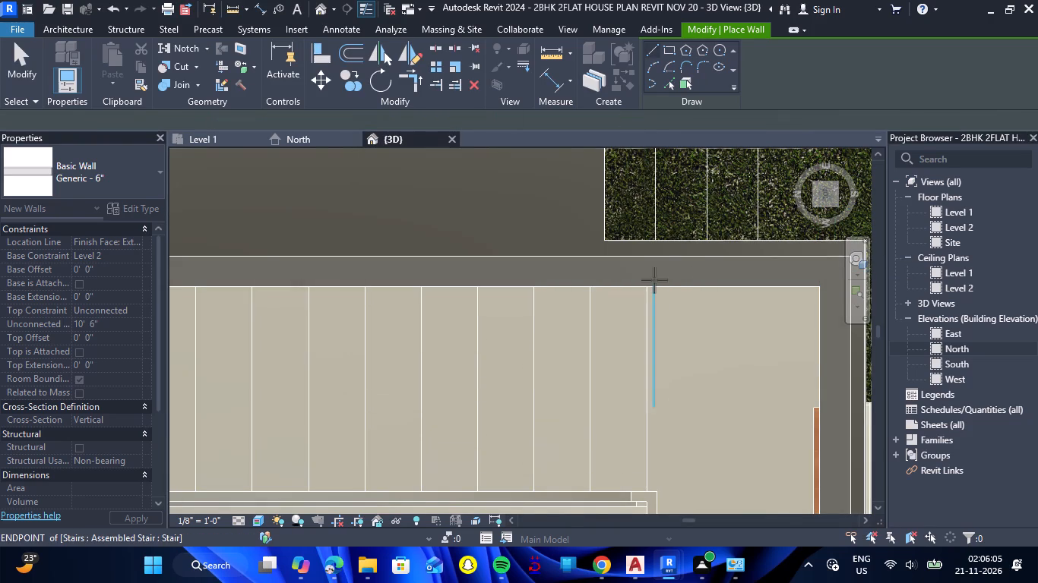
scroll(654, 280, down, 2)
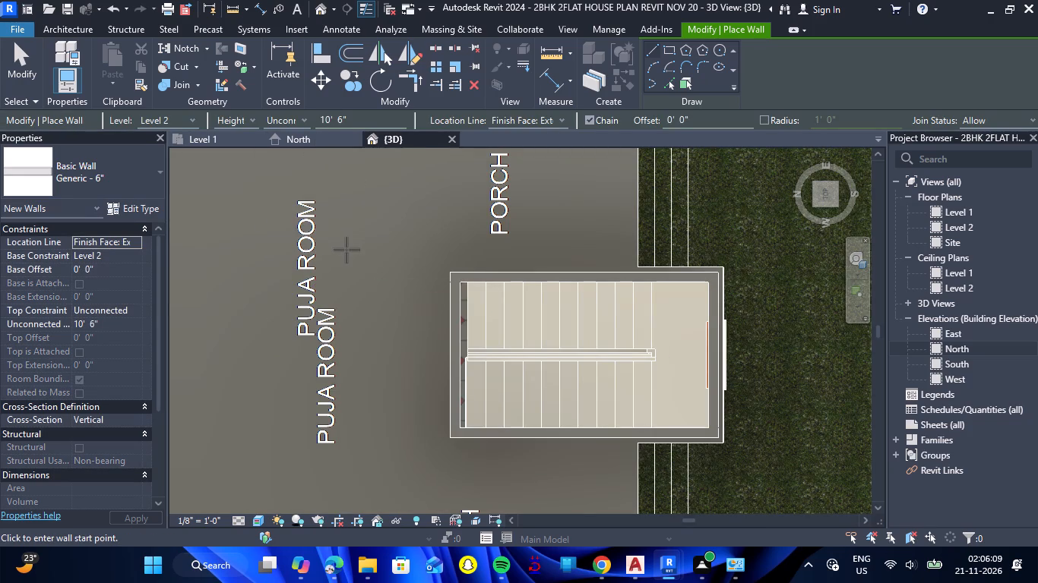
key(Escape)
scroll(353, 281, down, 6)
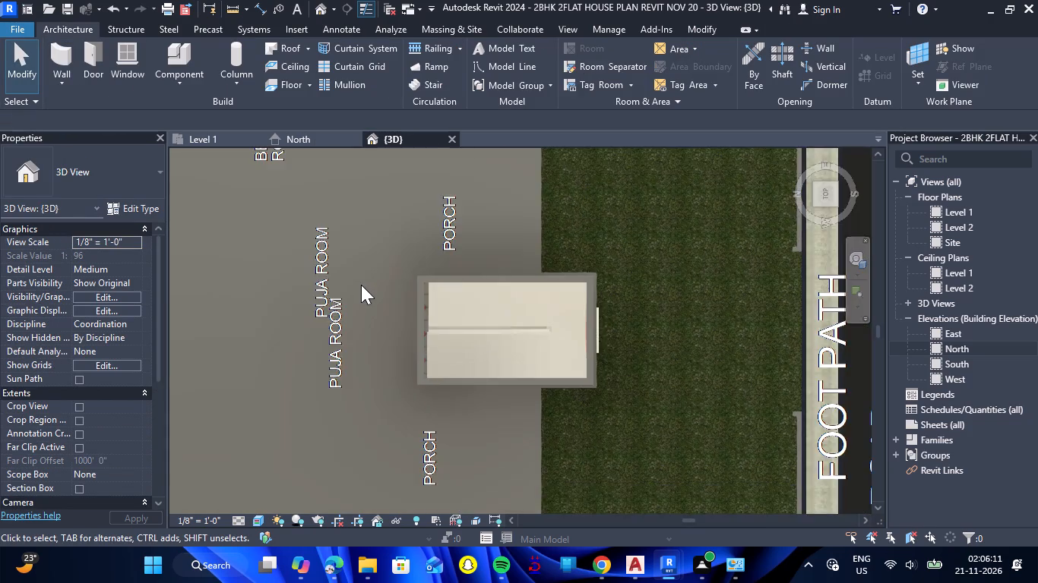
Place an automatic 2' x 4' ACT System compound ceiling on Level 2 within the stair-room walls.
scroll(361, 285, down, 2)
shift+drag(449, 448, 467, 329)
shift+right_drag(449, 448, 467, 329)
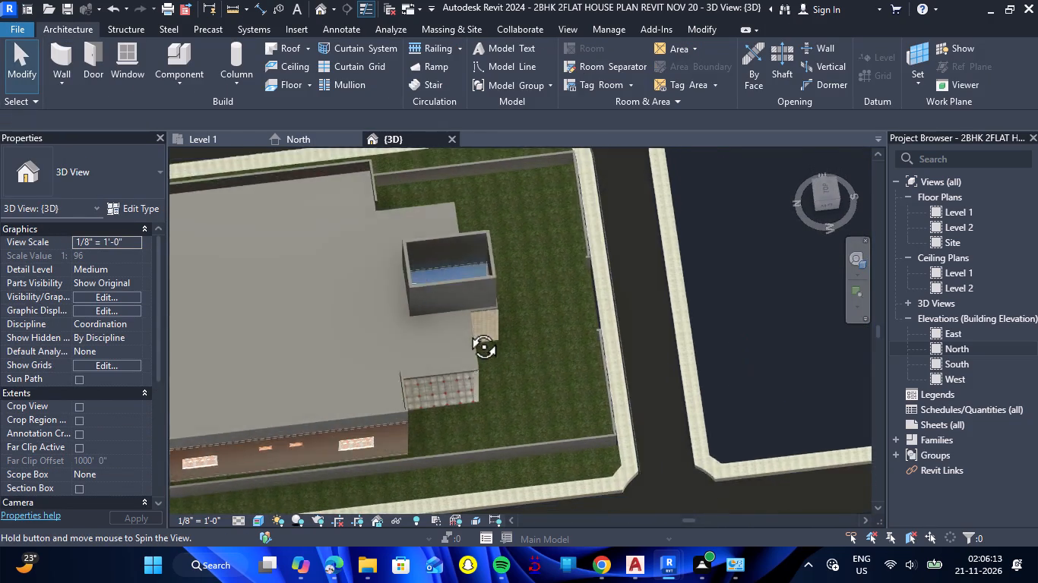
shift+drag(467, 329, 511, 321)
shift+right_drag(467, 329, 511, 321)
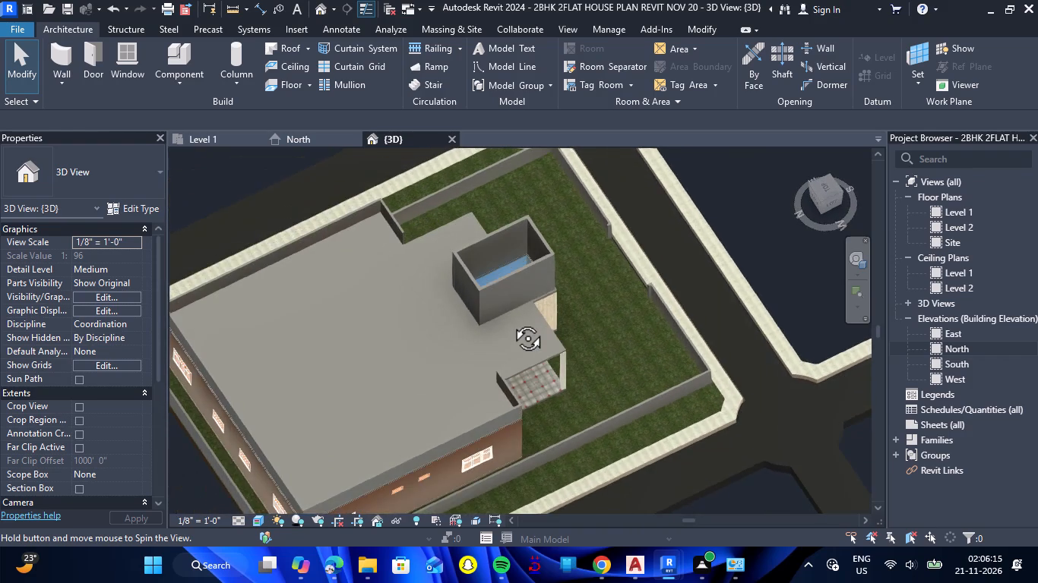
shift+drag(511, 321, 460, 383)
shift+right_drag(511, 321, 460, 383)
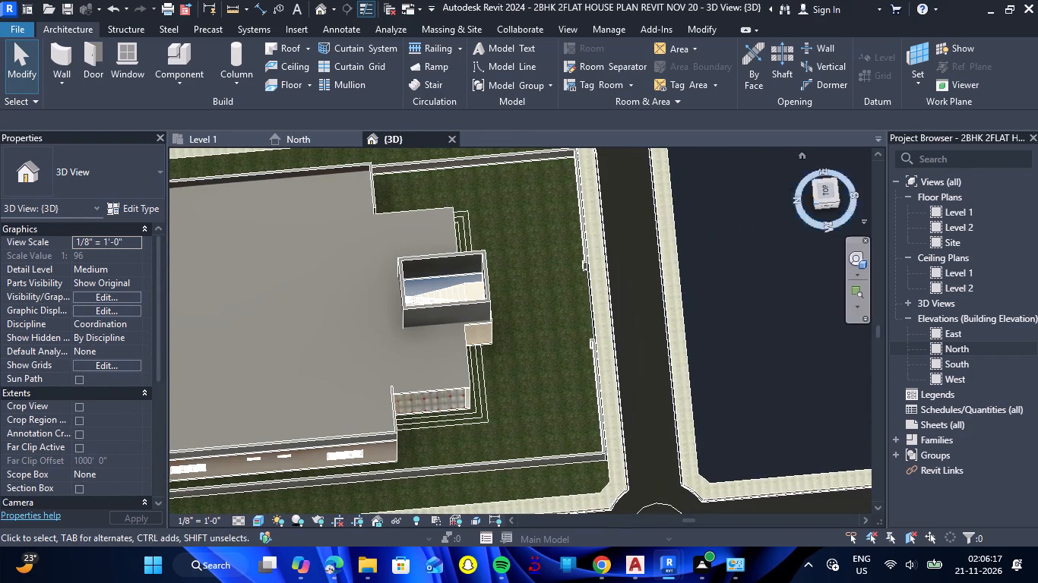
click(823, 197)
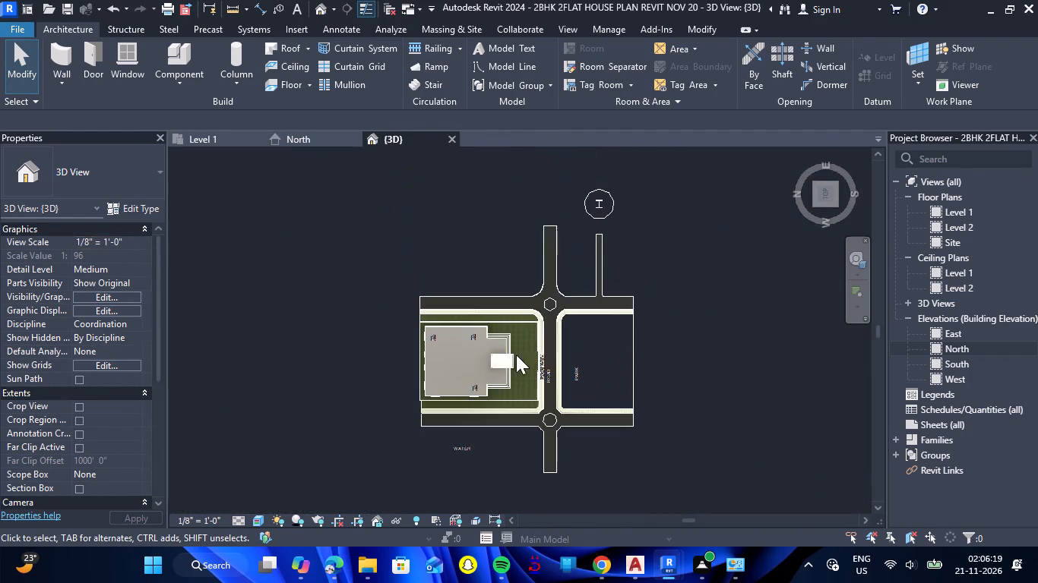
scroll(502, 366, up, 13)
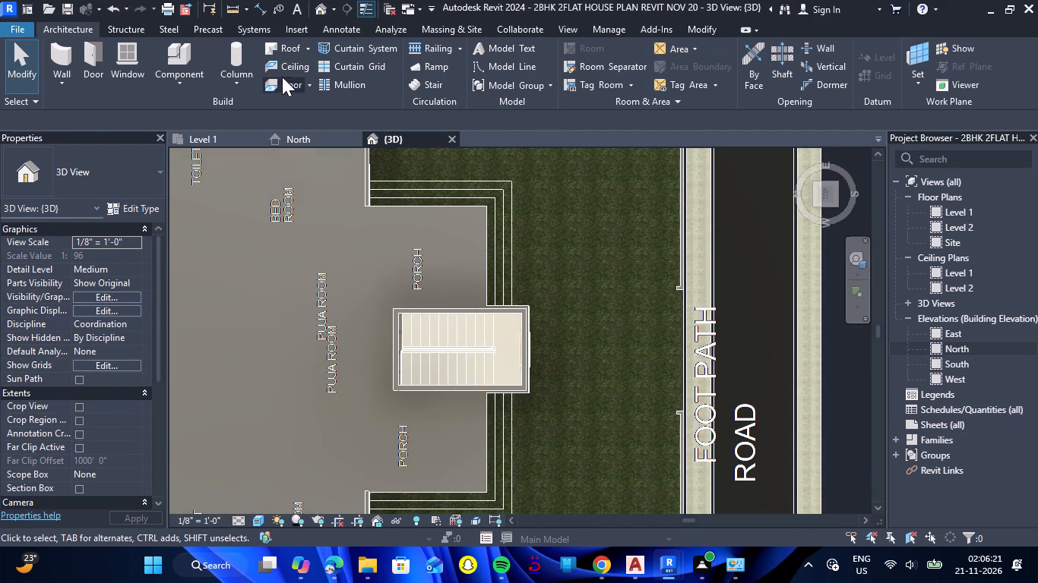
click(287, 74)
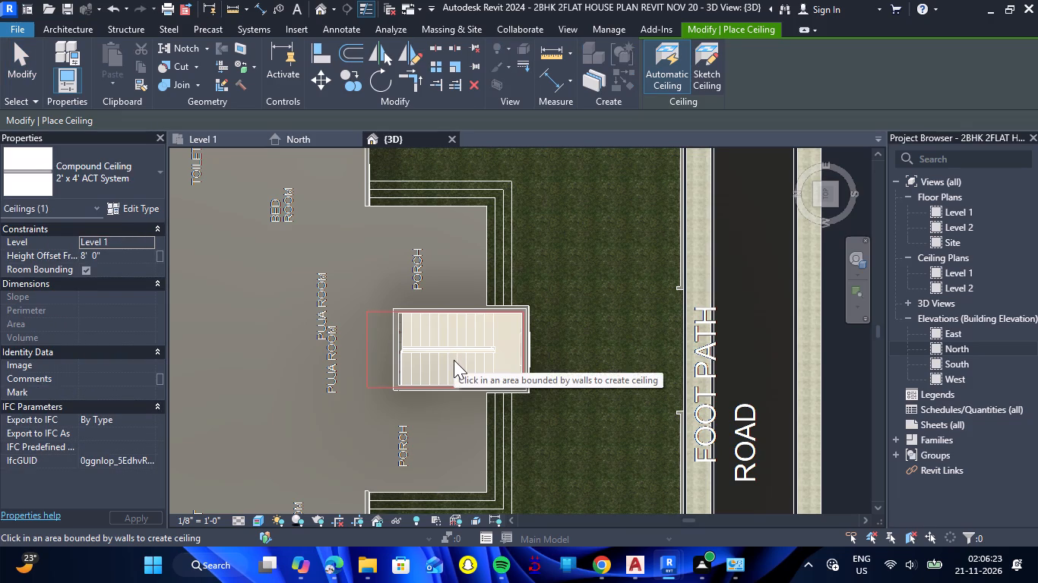
click(153, 241)
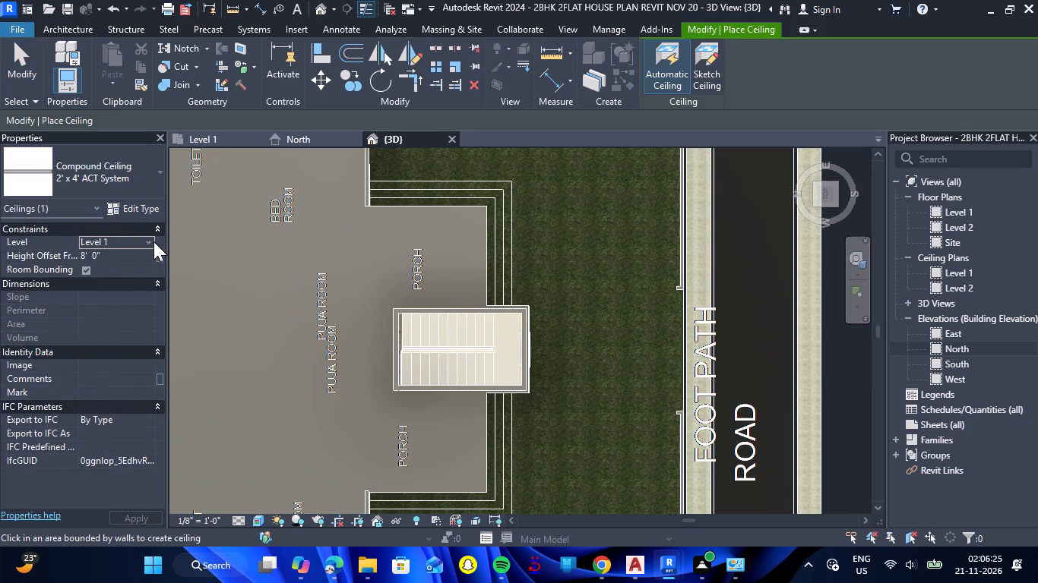
click(134, 266)
click(490, 370)
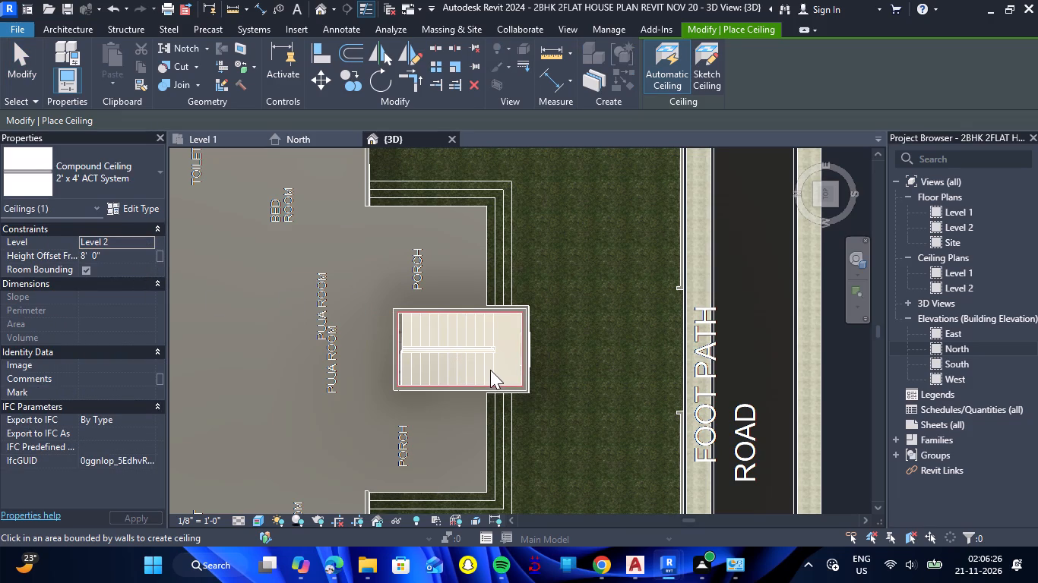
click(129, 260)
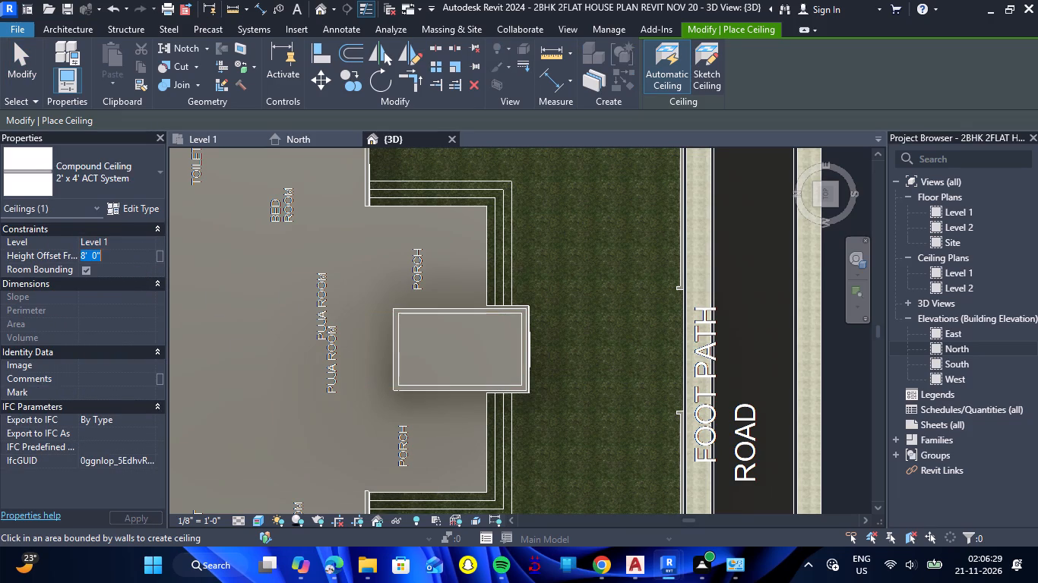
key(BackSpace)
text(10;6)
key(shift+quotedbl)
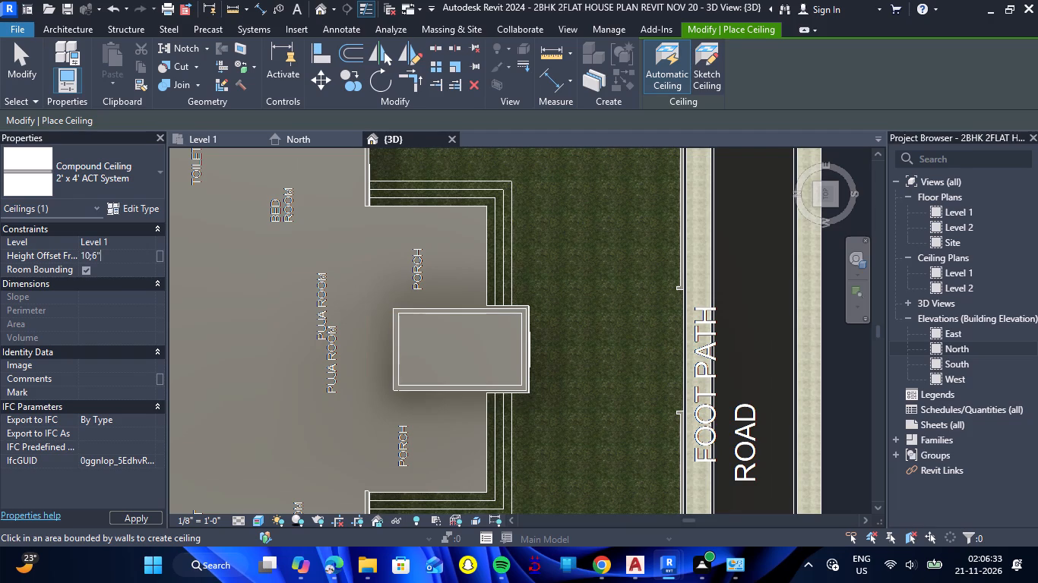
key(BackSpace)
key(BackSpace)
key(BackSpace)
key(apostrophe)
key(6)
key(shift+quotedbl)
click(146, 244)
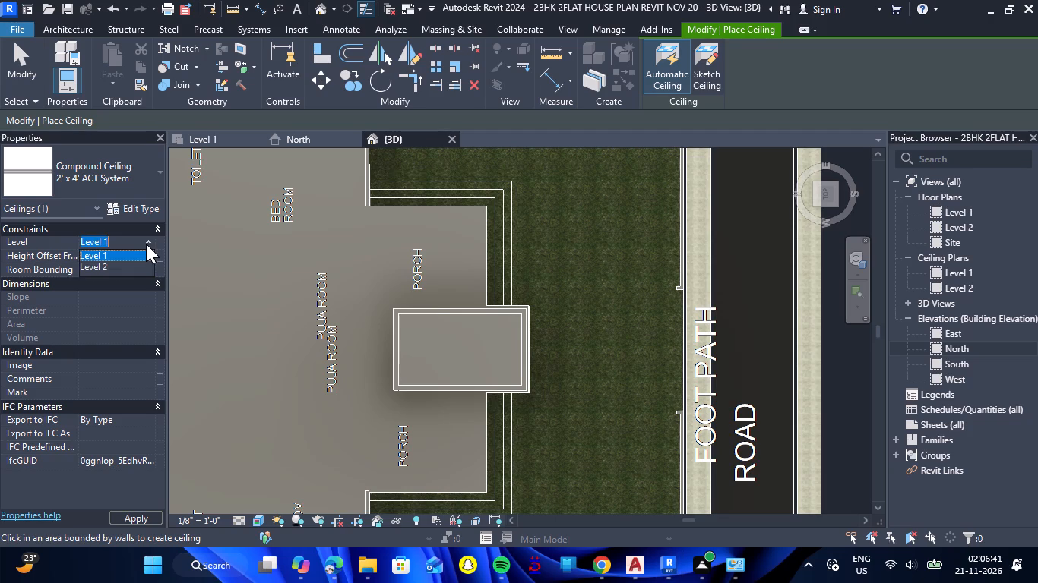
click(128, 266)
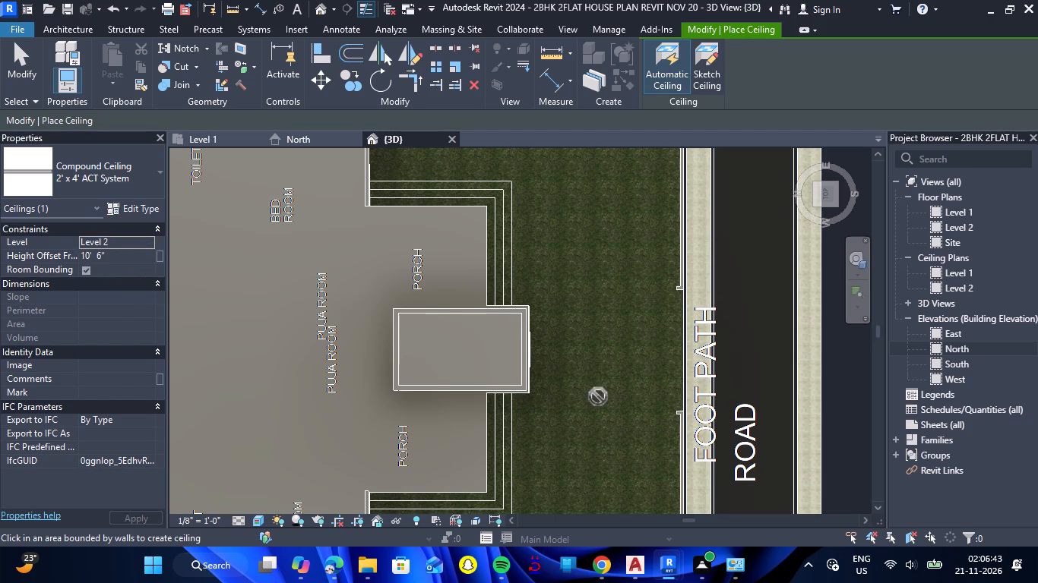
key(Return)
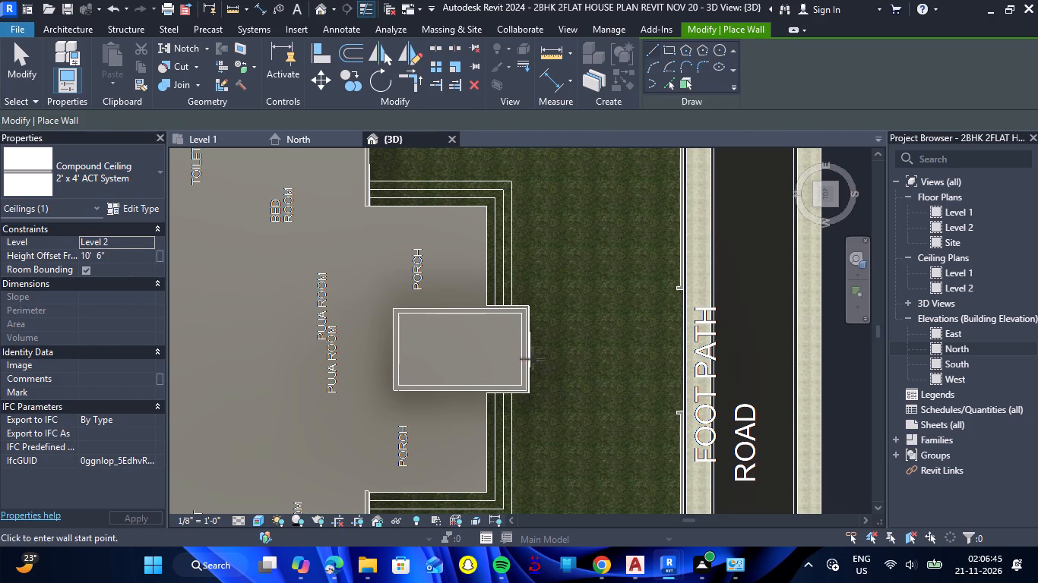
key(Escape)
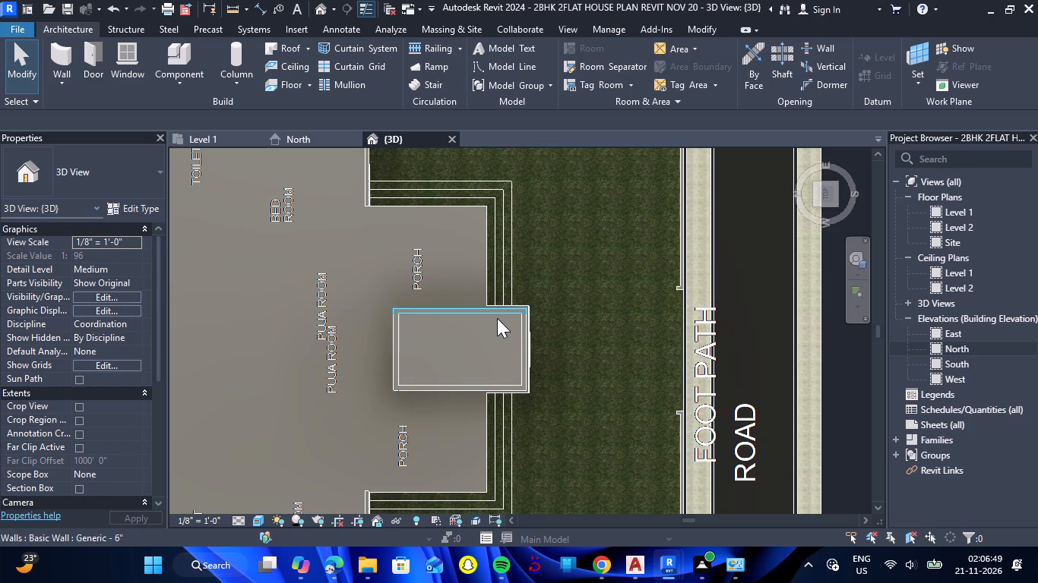
Set the stair-room ceiling's height offset from Level 2 to 10' 6".
scroll(531, 333, down, 4)
shift+drag(536, 411, 554, 276)
shift+right_drag(536, 411, 554, 276)
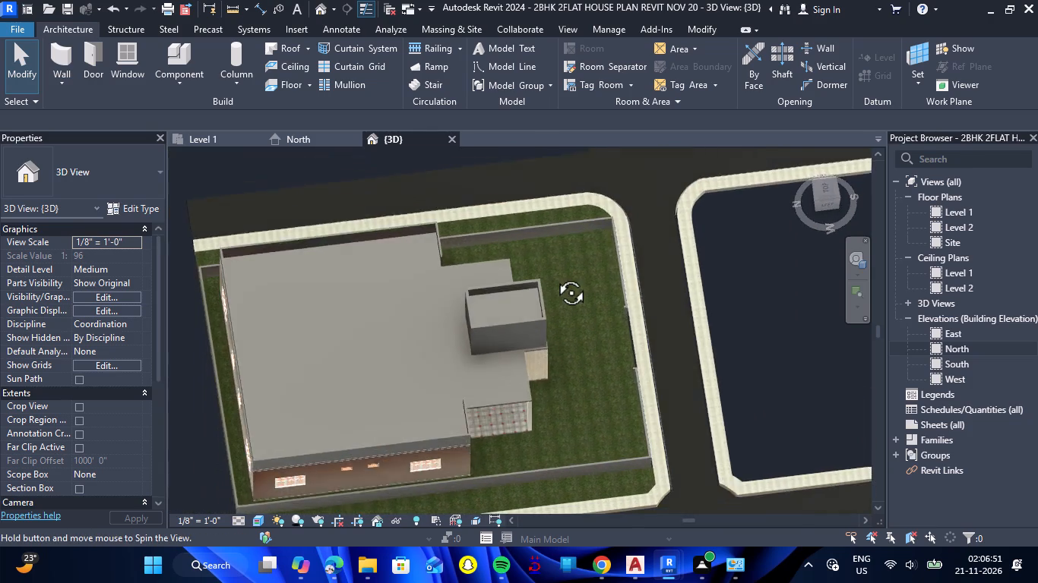
shift+drag(554, 276, 555, 254)
shift+right_drag(554, 276, 555, 254)
scroll(517, 277, up, 6)
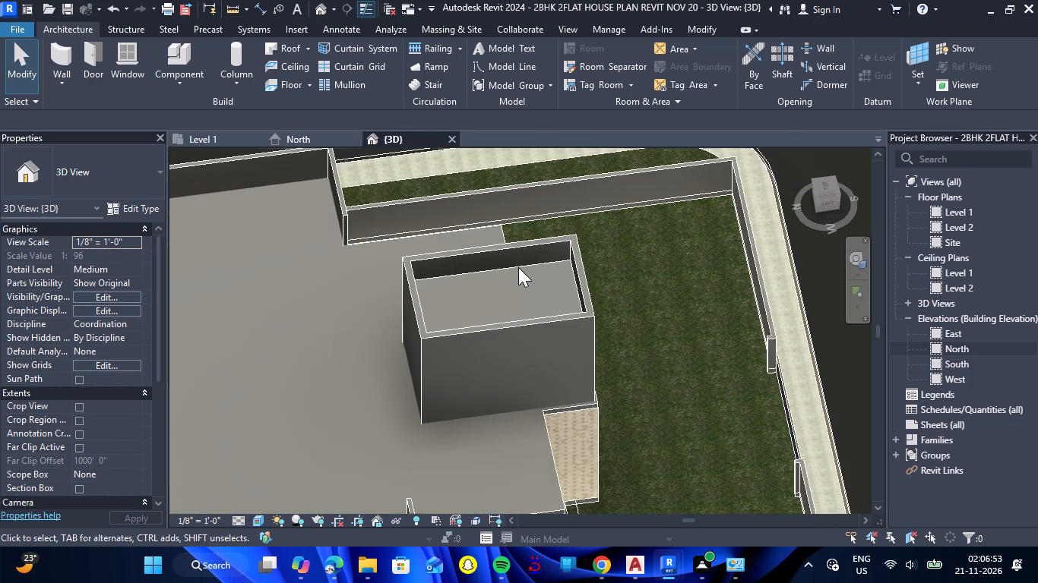
scroll(445, 291, up, 7)
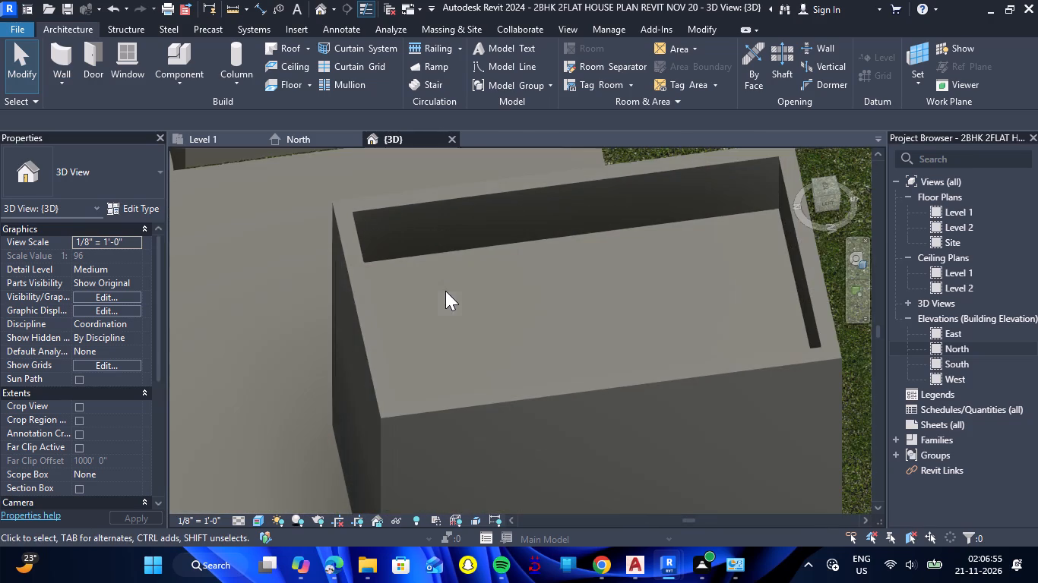
click(766, 210)
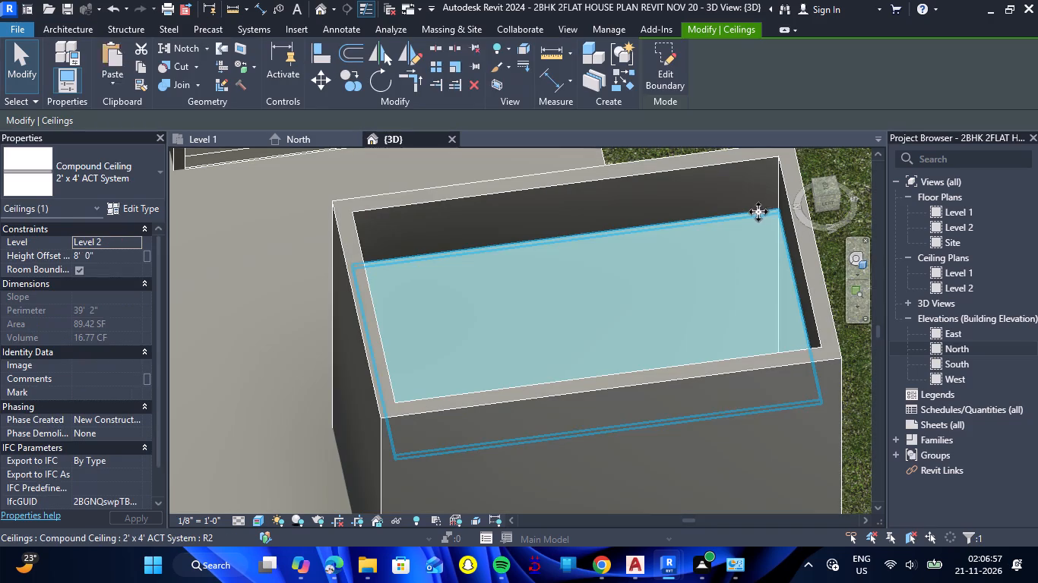
click(119, 254)
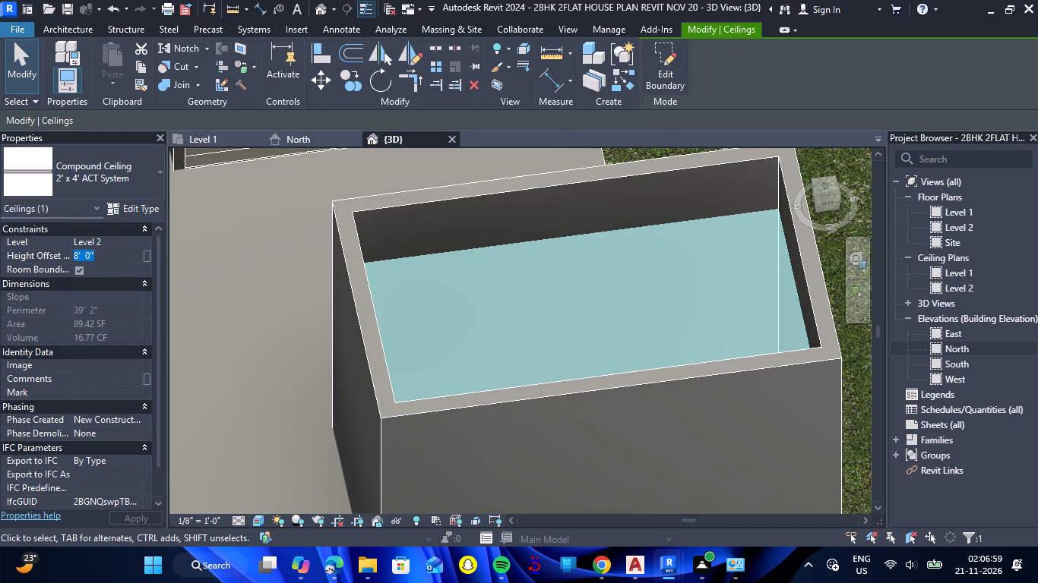
text(10'6)
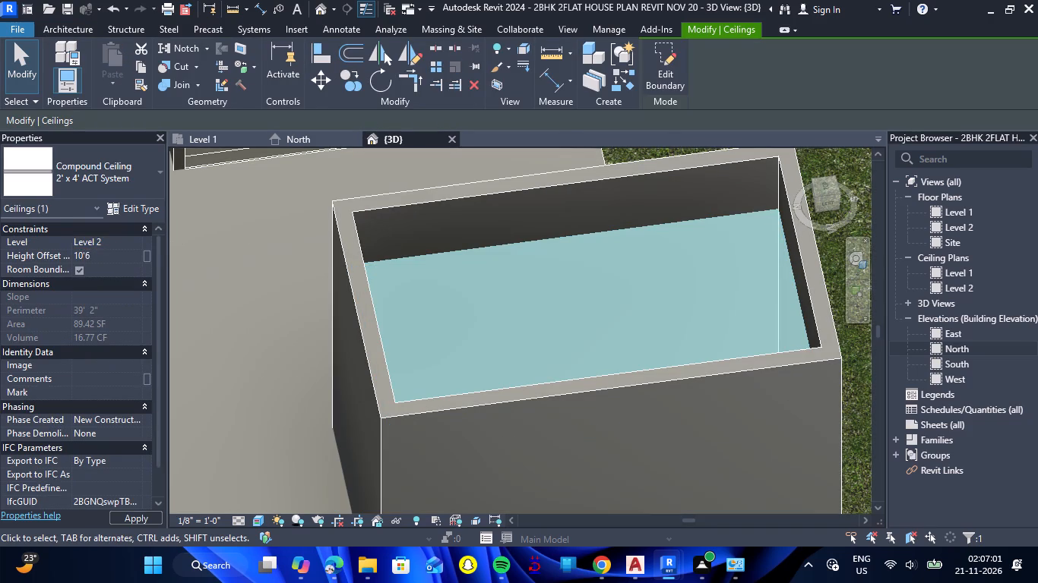
key(shift+quotedbl)
key(Return)
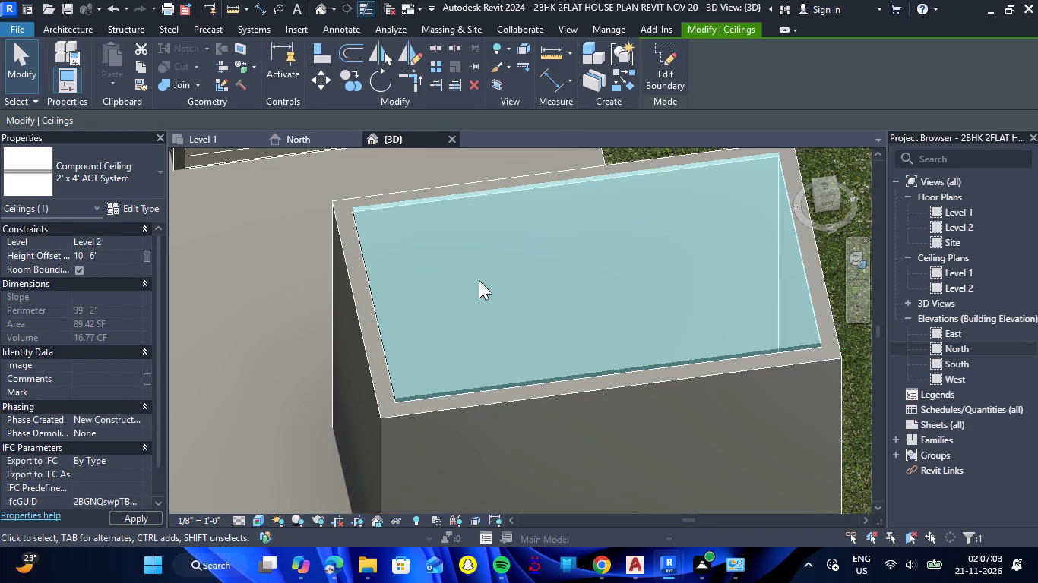
scroll(331, 268, down, 4)
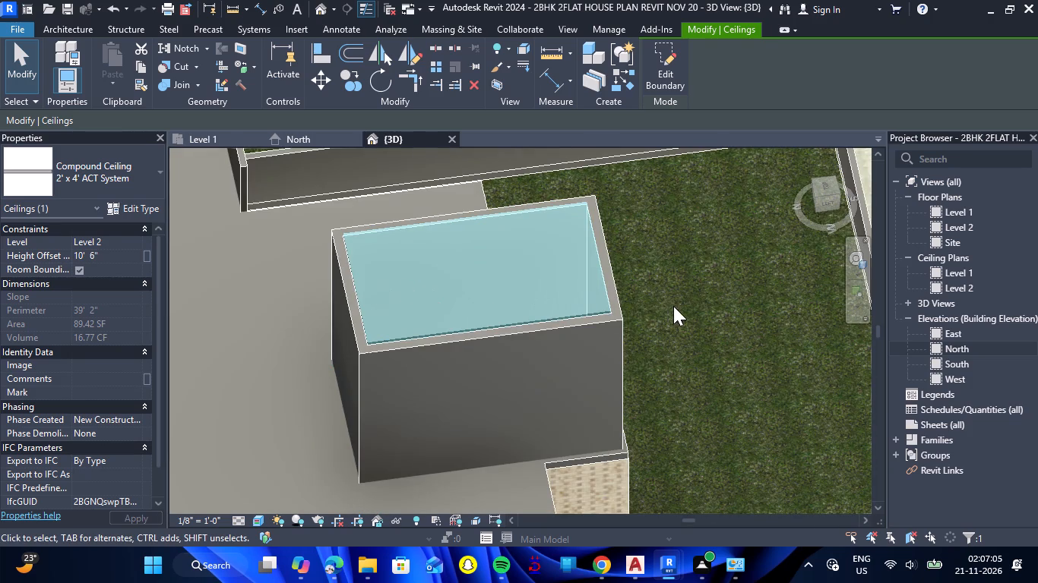
click(673, 307)
Place an M_Door-Interior-Single-6_Panel-Wood door, type 2'5", in the stair room's short wall facing the main roof, about 2' 0" from one corner.
scroll(544, 291, down, 3)
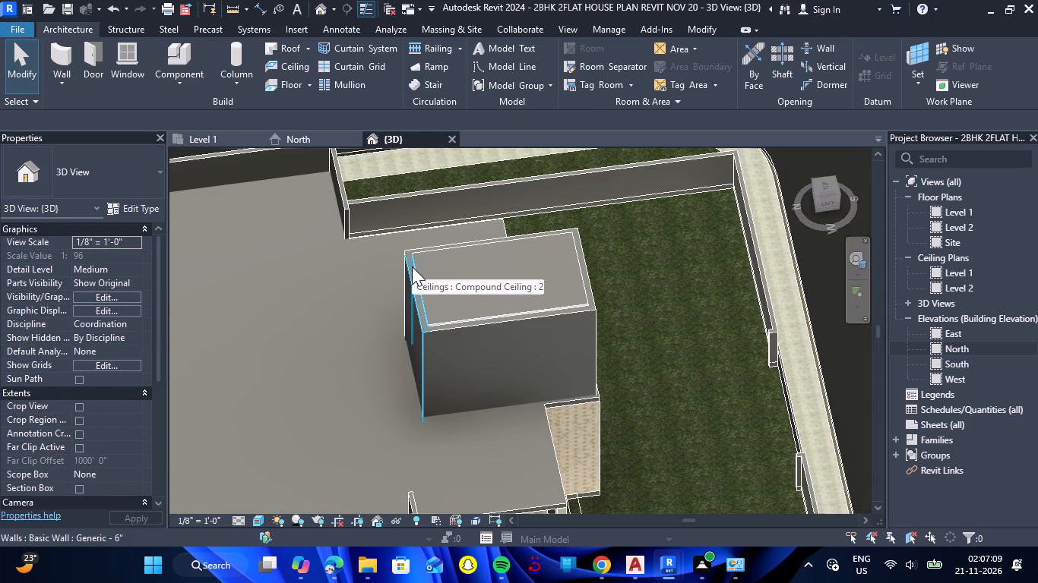
scroll(397, 257, down, 1)
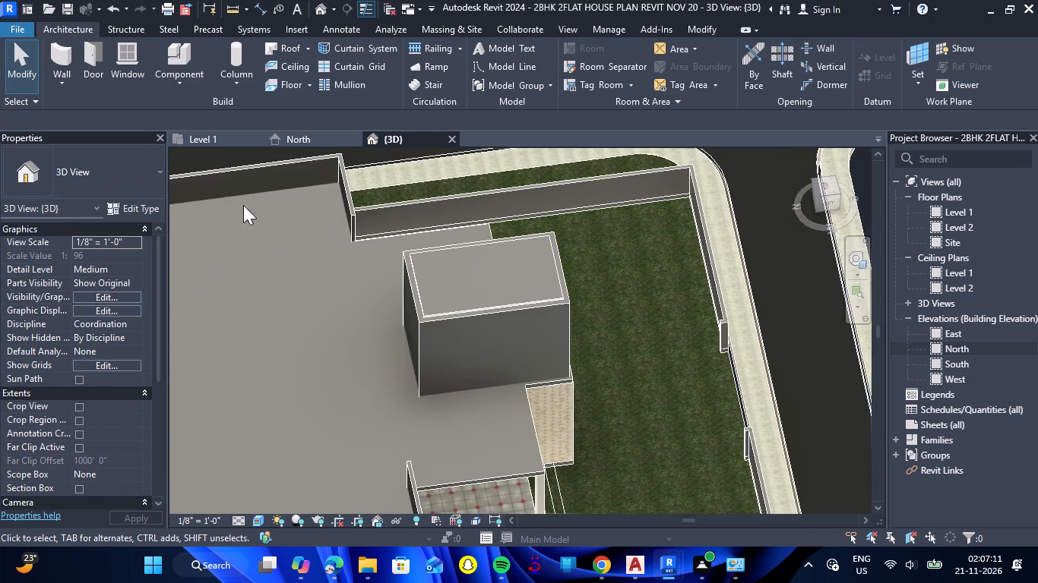
click(90, 75)
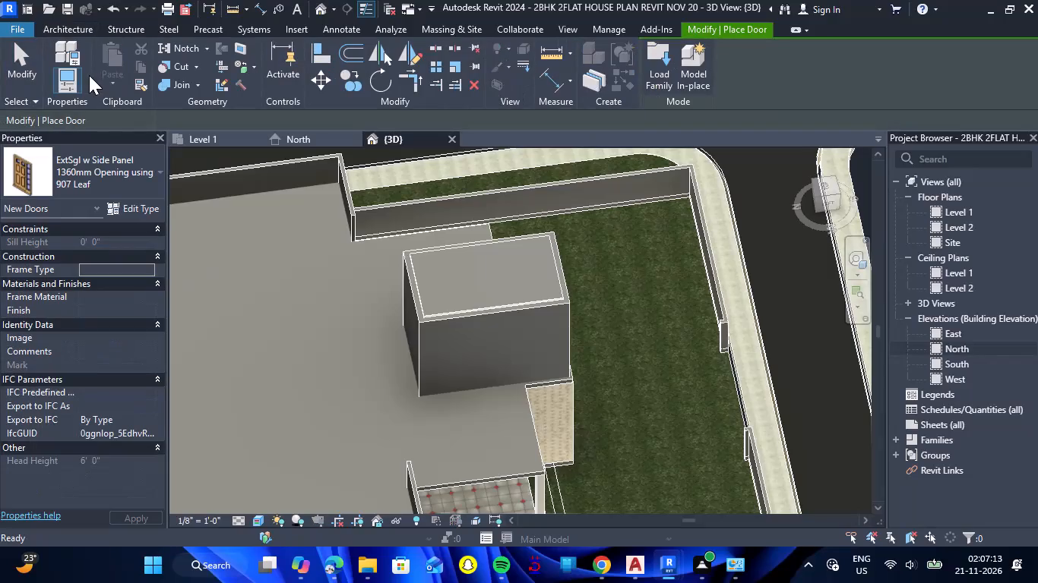
click(153, 169)
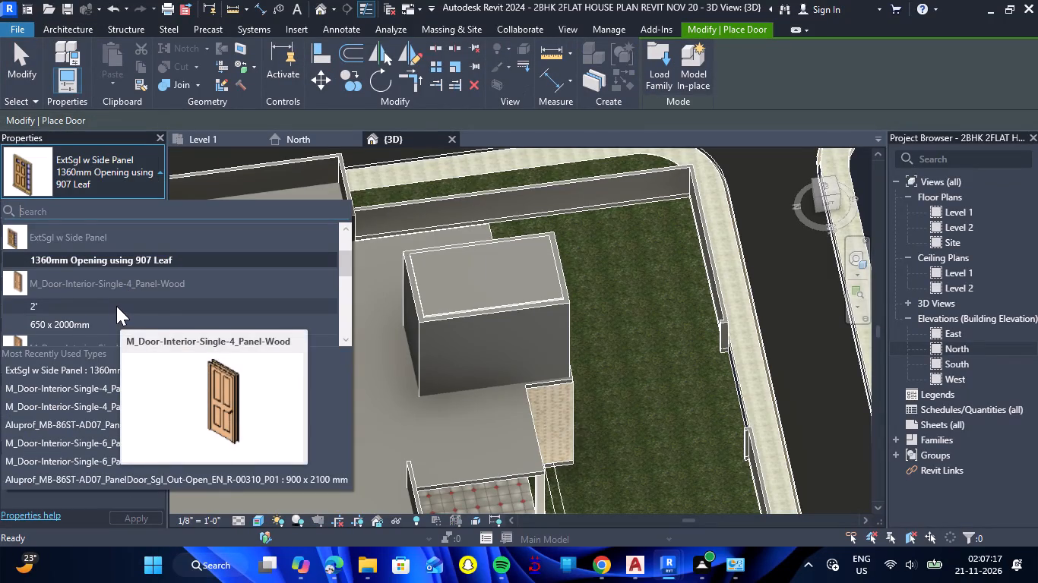
scroll(116, 306, up, 1)
scroll(116, 306, down, 4)
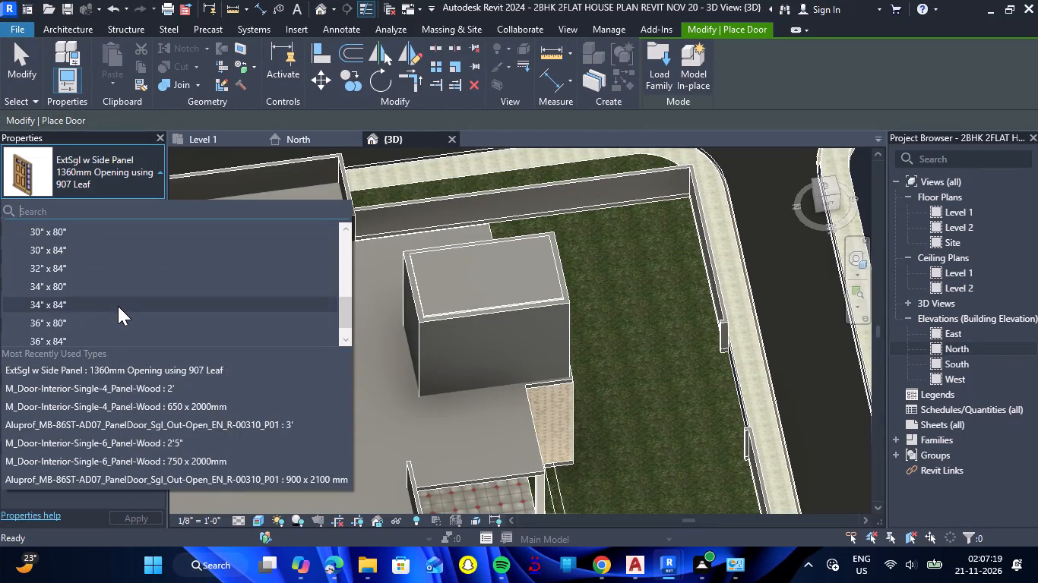
scroll(120, 304, down, 1)
scroll(122, 304, up, 8)
scroll(127, 300, down, 2)
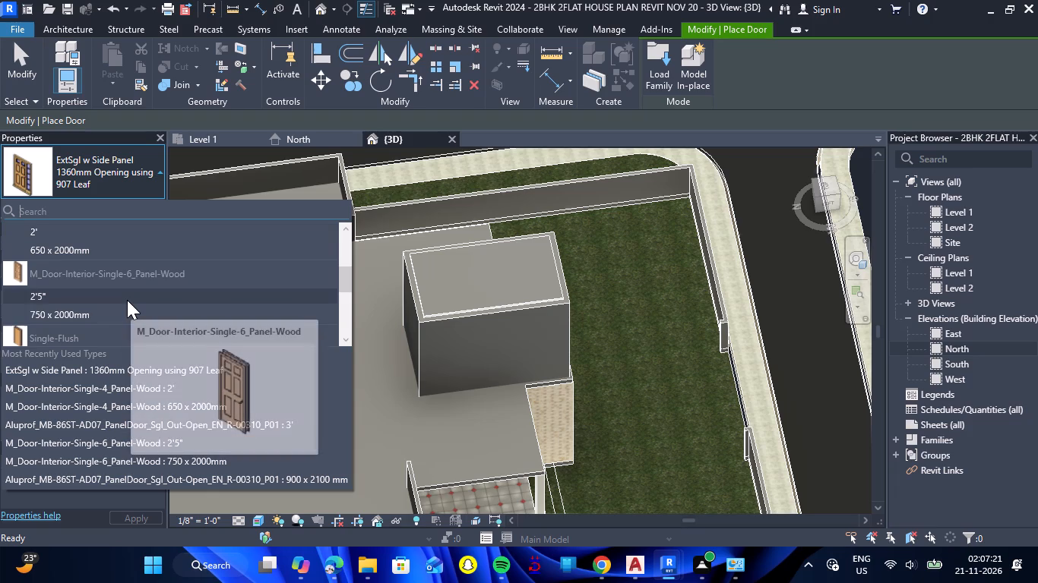
click(127, 300)
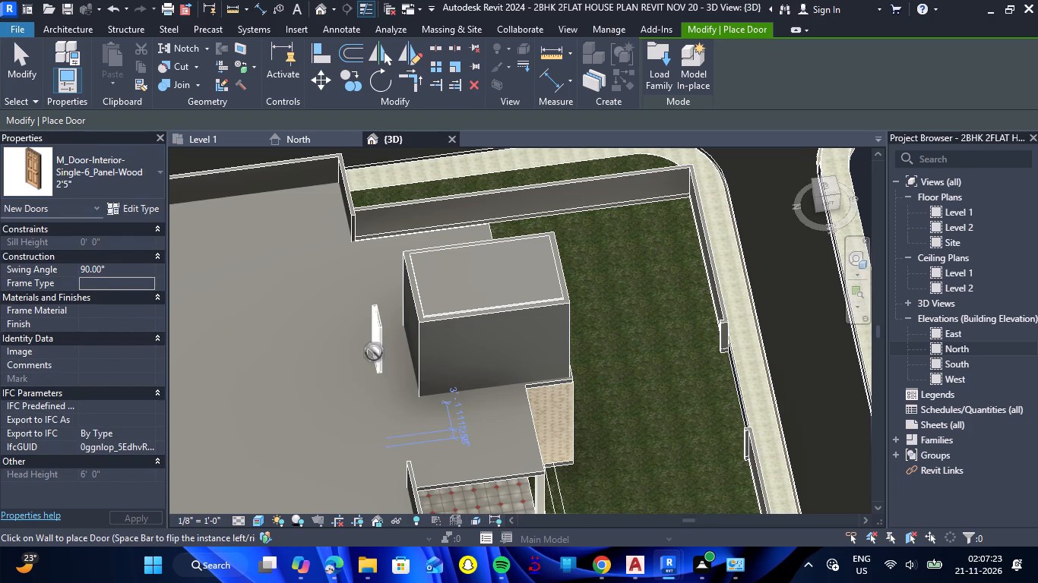
shift+drag(309, 361, 435, 336)
shift+right_drag(309, 361, 435, 336)
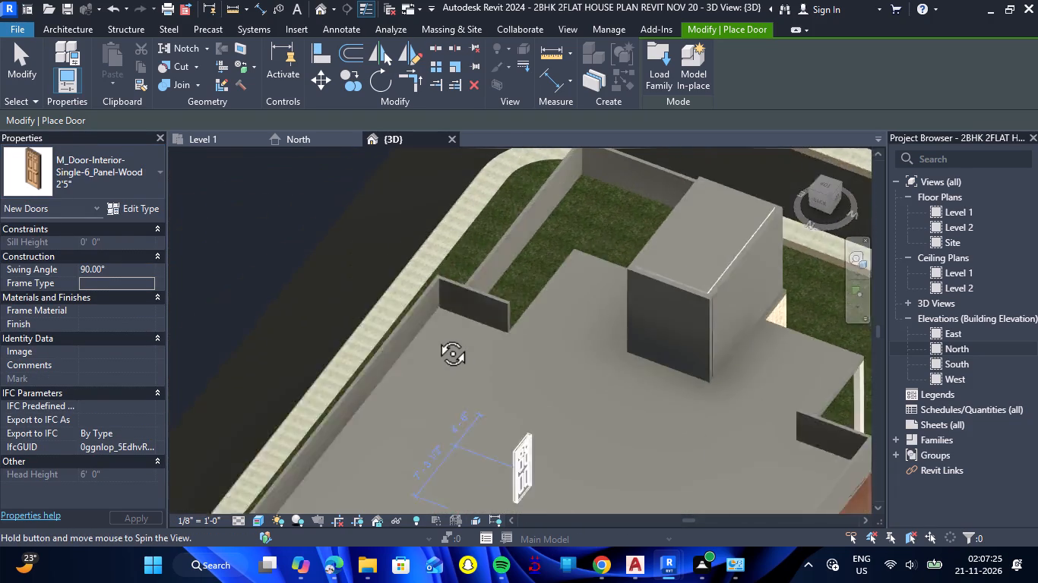
shift+drag(435, 336, 444, 337)
shift+right_drag(435, 336, 444, 337)
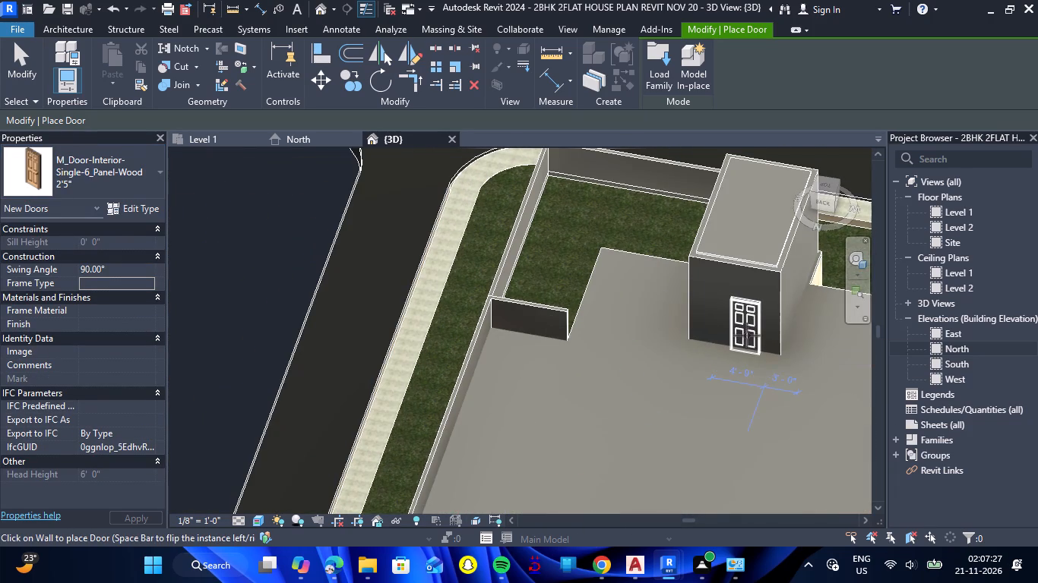
click(756, 314)
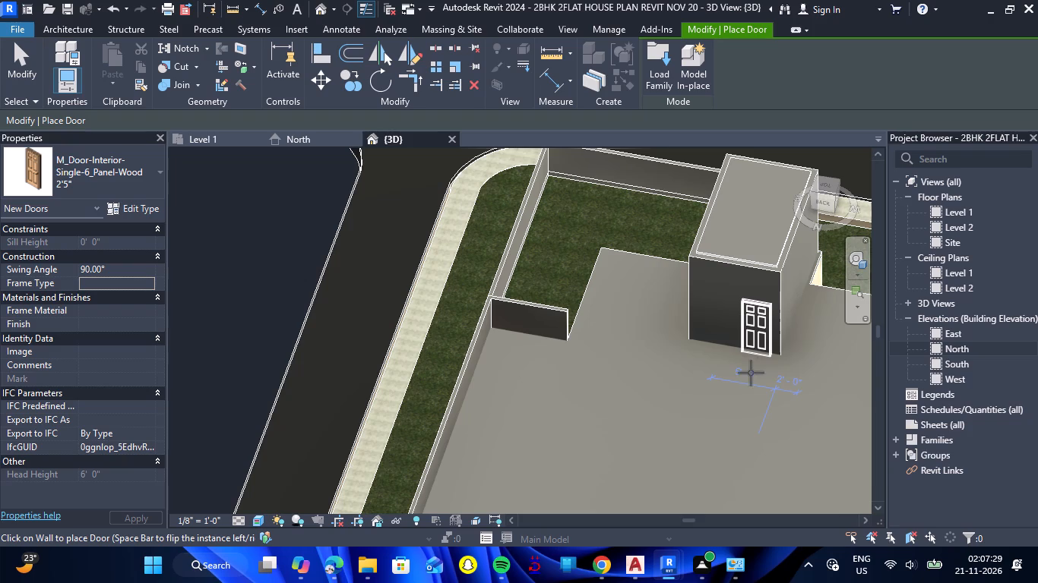
Set the sill height of the stair room's door to 0' 6".
scroll(761, 366, up, 4)
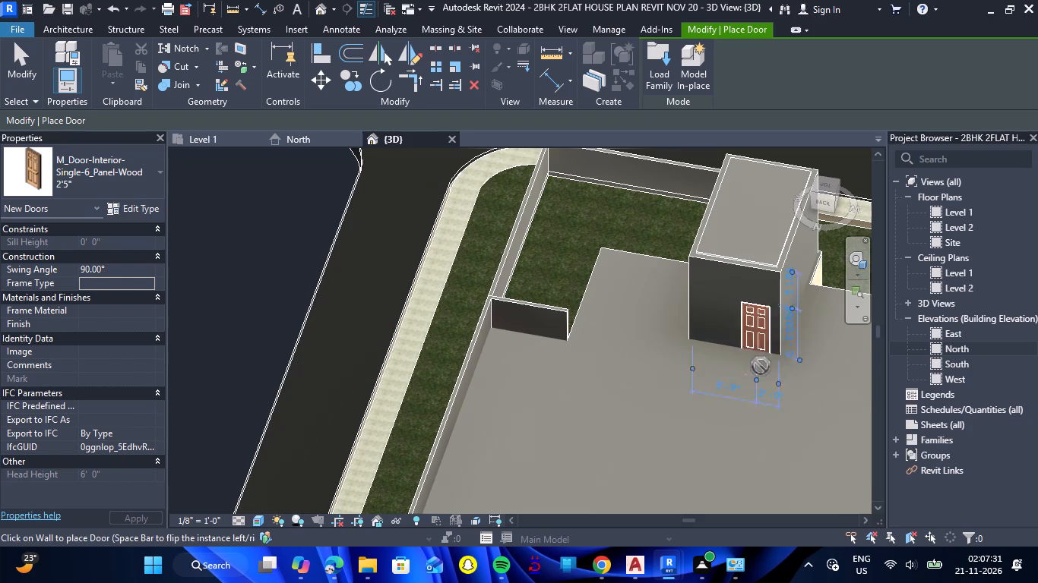
scroll(761, 366, up, 3)
key(Escape)
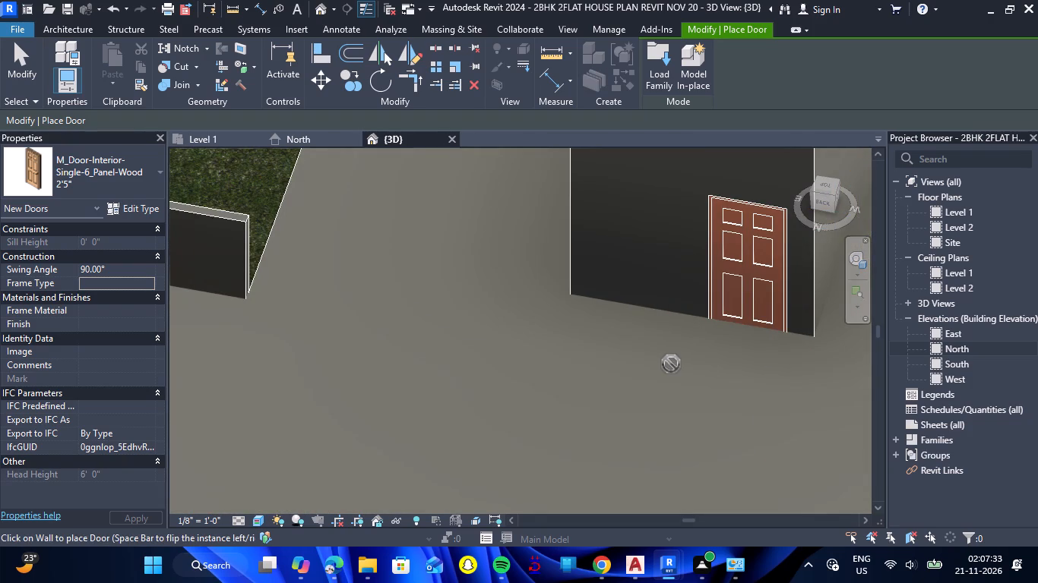
key(Escape)
click(765, 317)
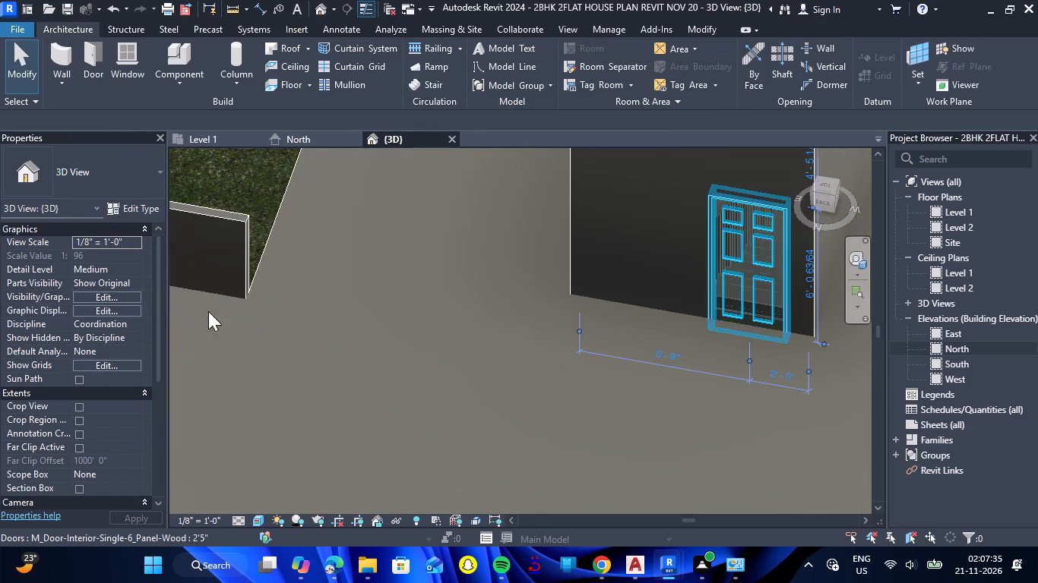
click(105, 263)
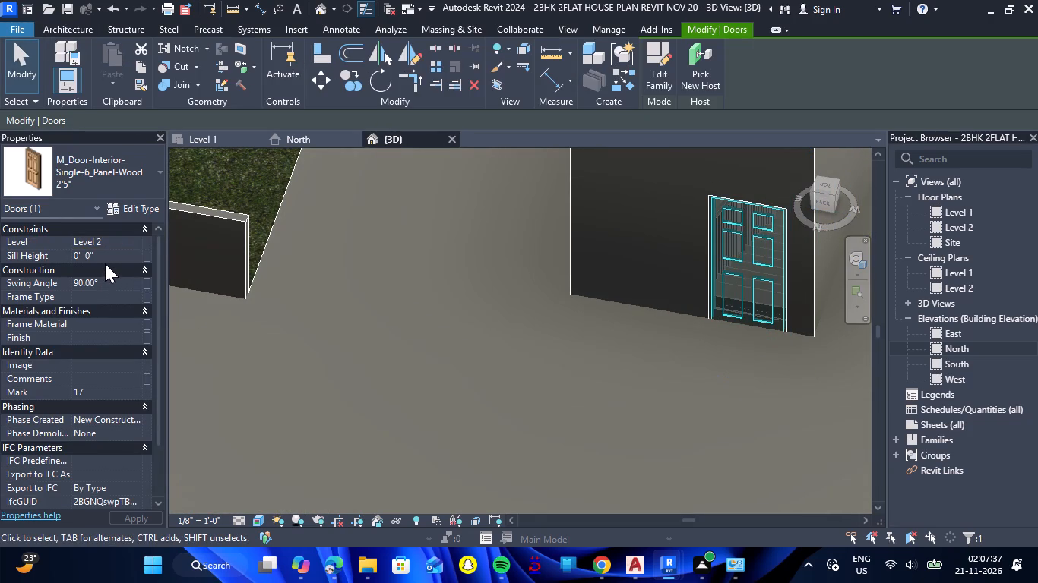
click(109, 261)
key(BackSpace)
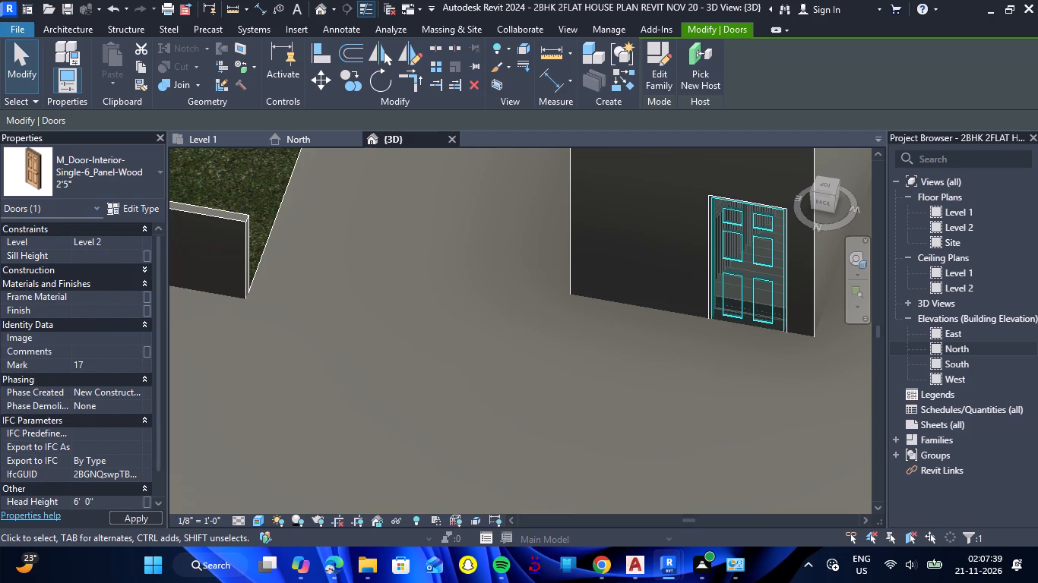
key(6)
key(shift+quotedbl)
key(Return)
click(725, 385)
Start a Handrail - Rectangular railing path with a short segment from the 4" parapet's end at the east porch corner, in top view.
scroll(623, 361, down, 6)
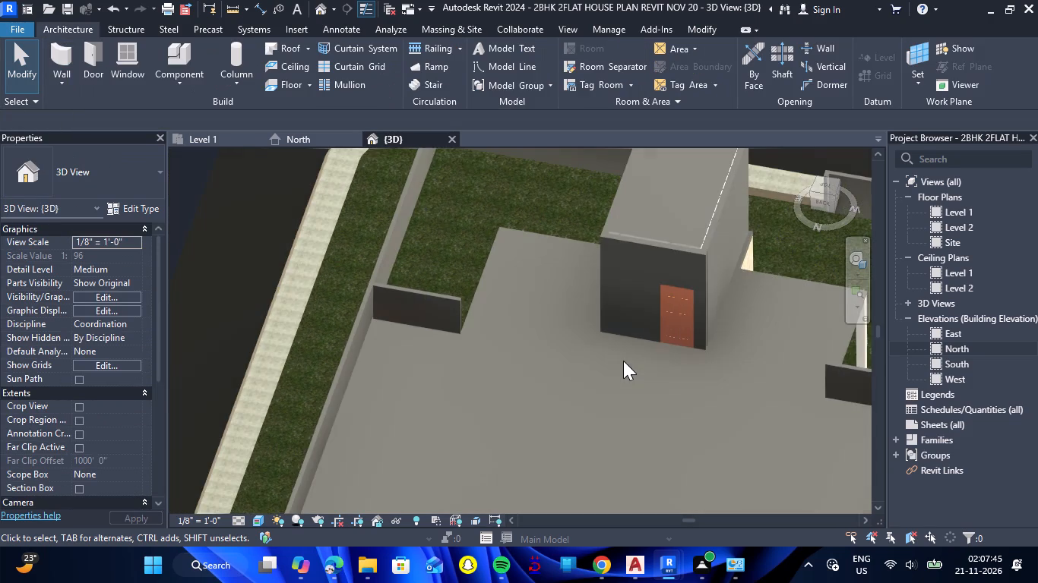
scroll(623, 361, down, 2)
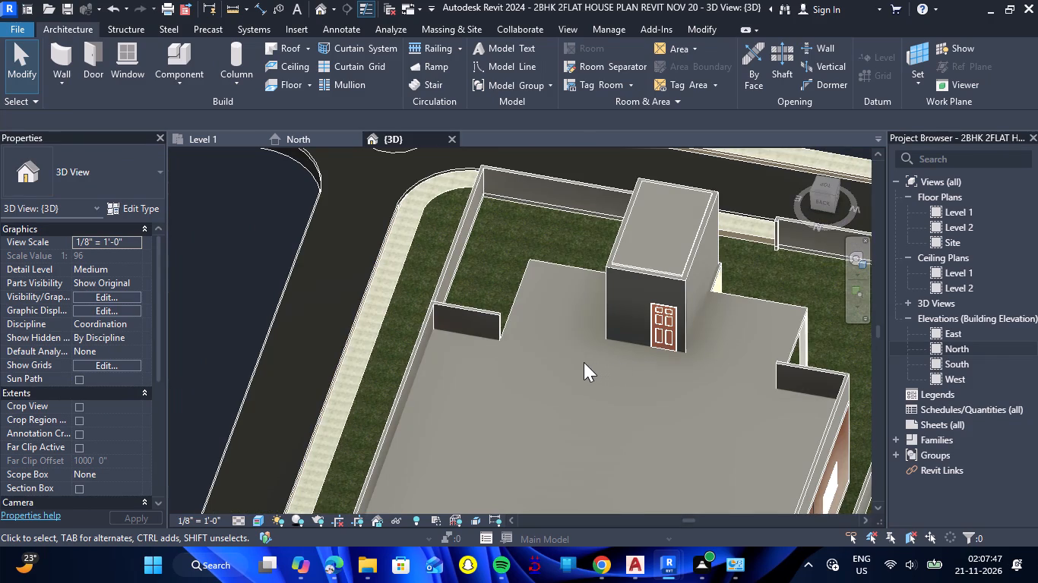
click(827, 188)
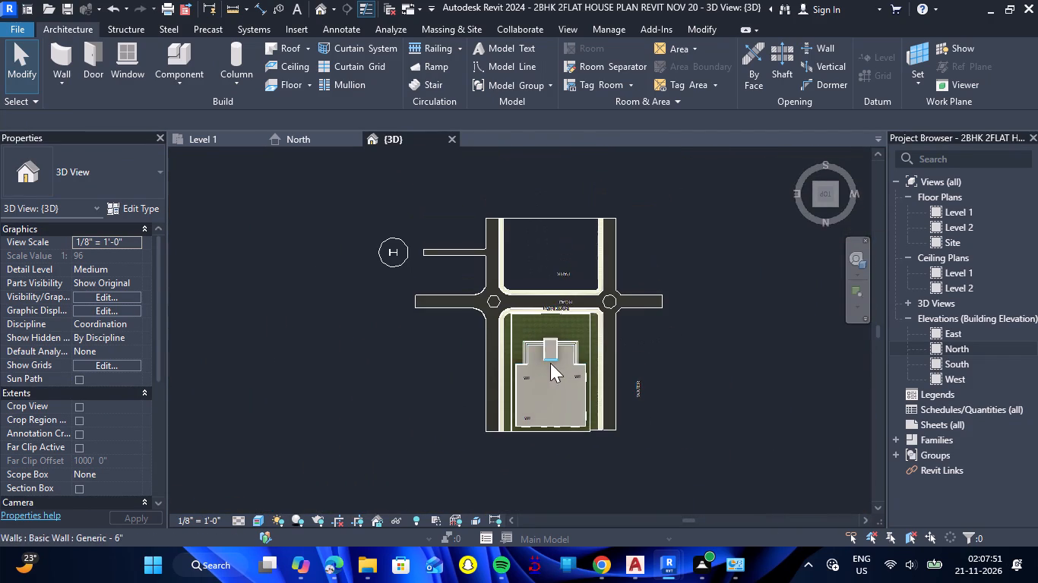
scroll(521, 360, up, 14)
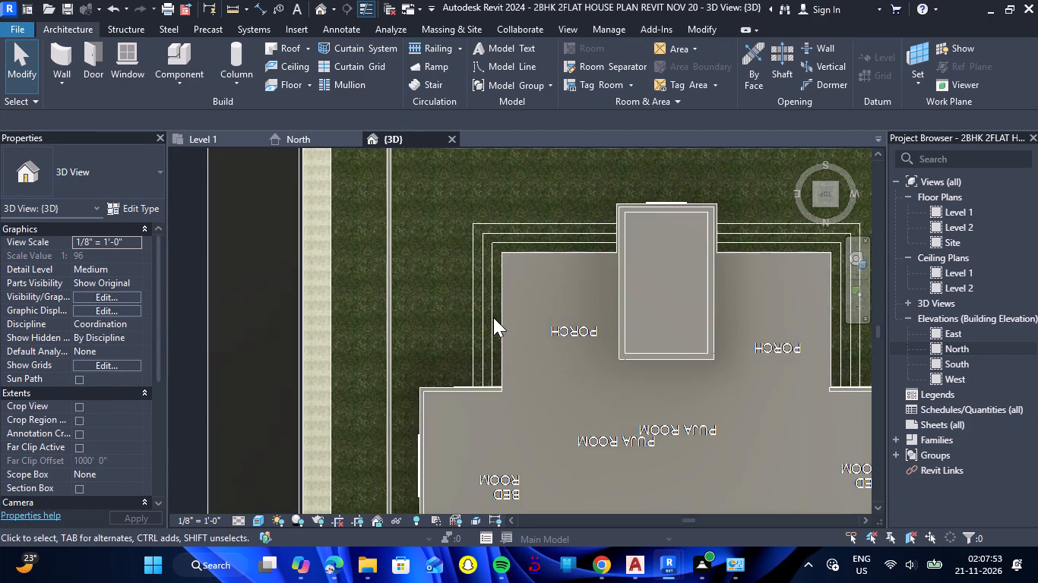
scroll(493, 317, up, 4)
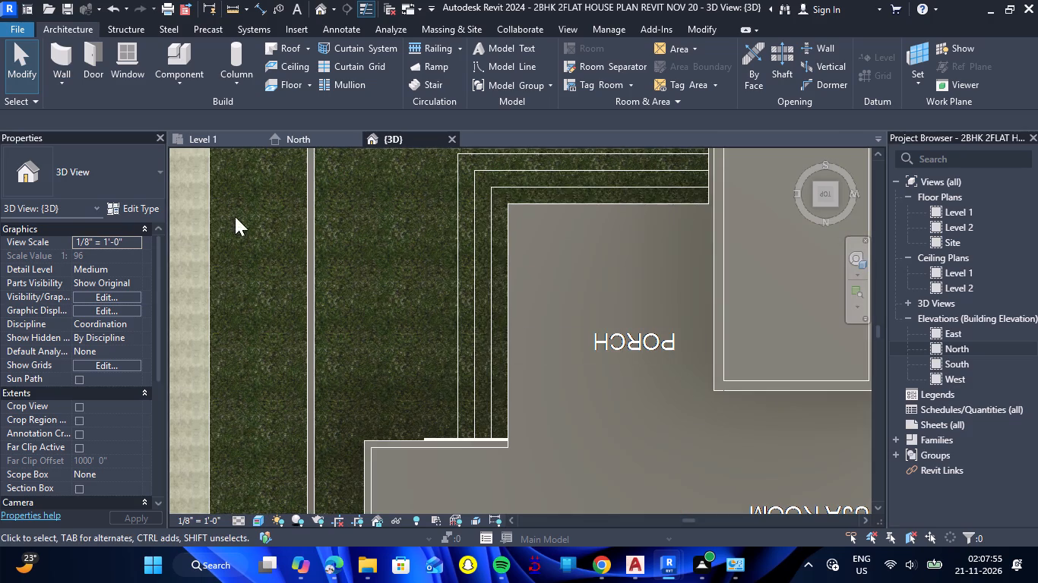
click(428, 54)
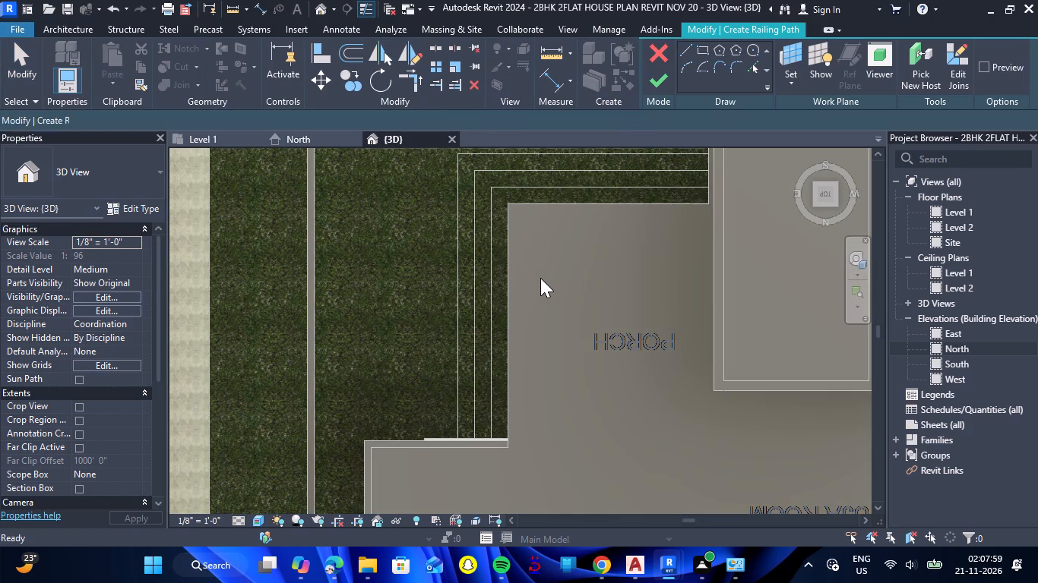
scroll(507, 446, up, 7)
click(508, 441)
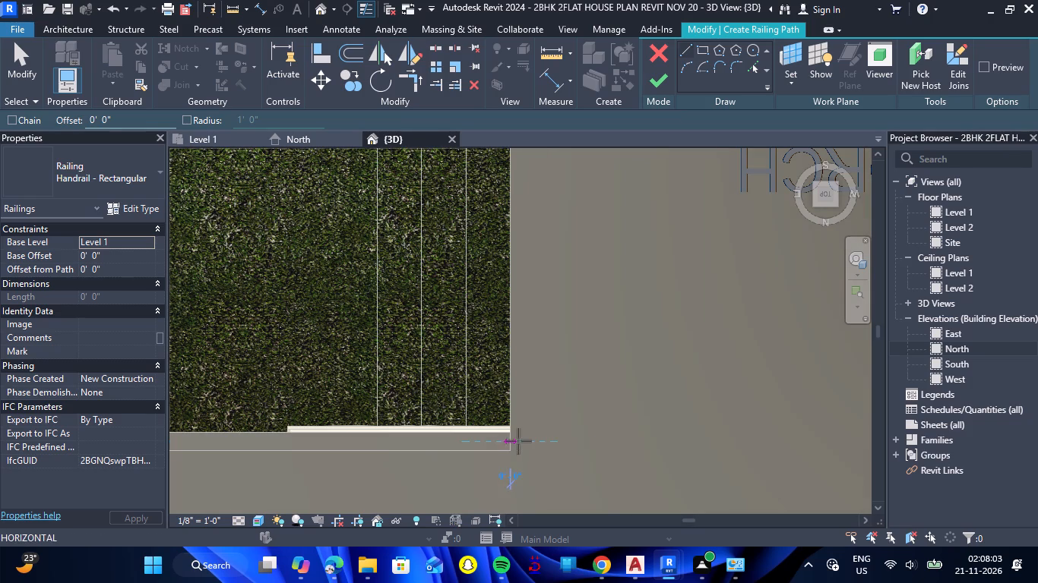
click(522, 441)
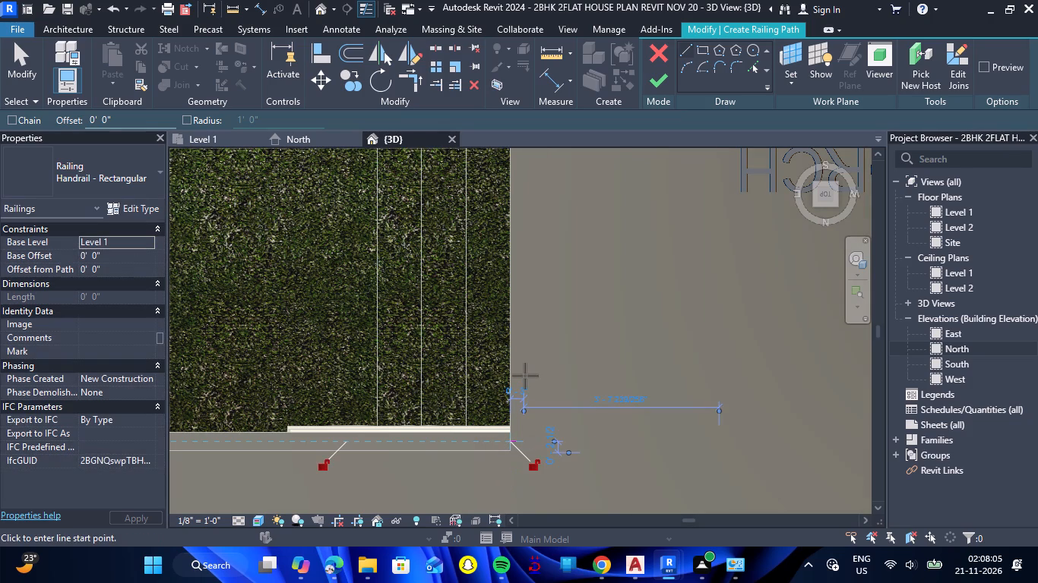
Draw the railing path line about 12' 0" along the porch roof's east edge, stopping just inside the south-east corner.
click(521, 441)
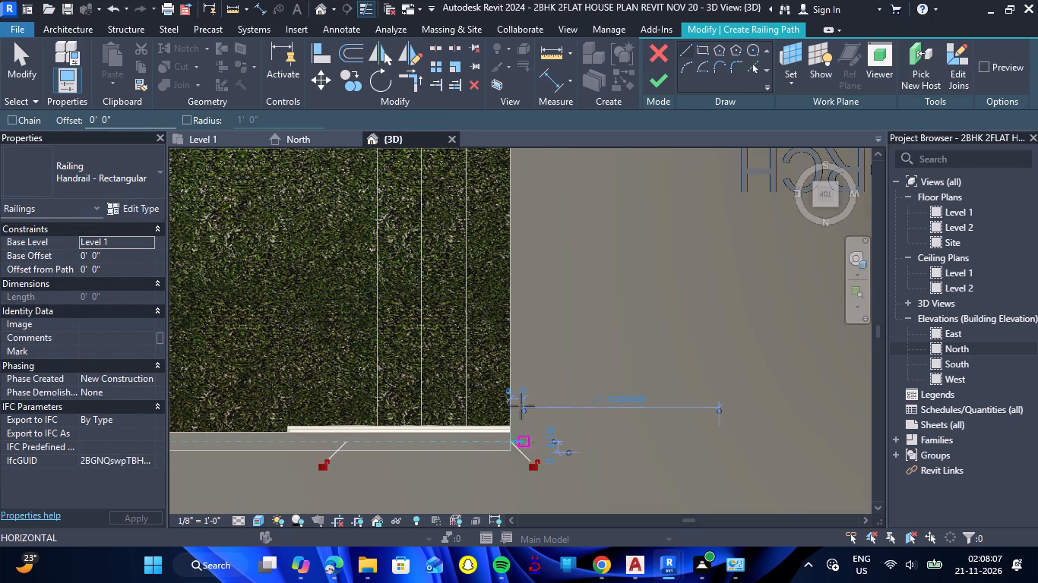
scroll(521, 355, down, 6)
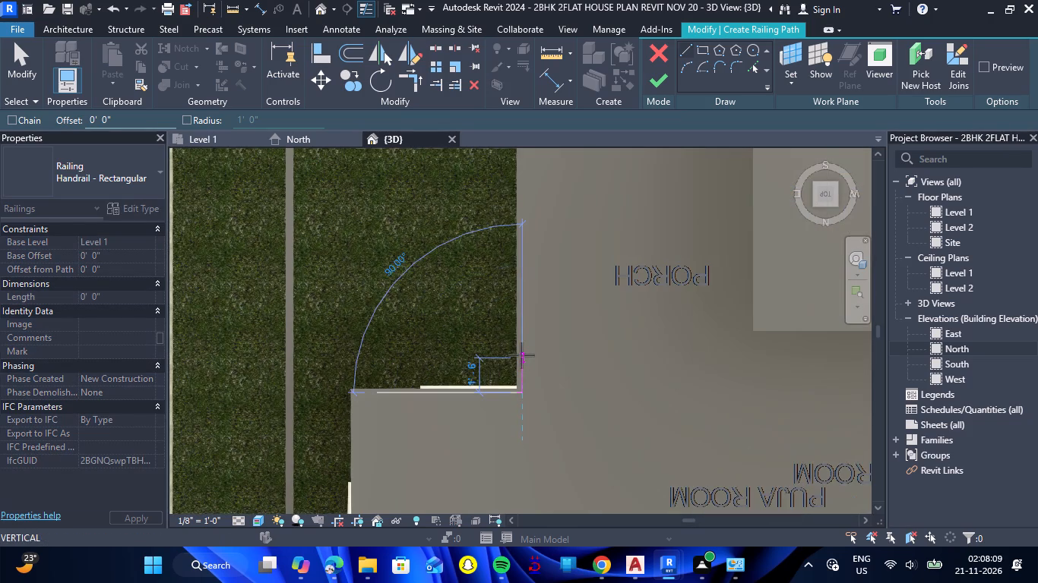
scroll(521, 355, down, 3)
scroll(526, 205, up, 4)
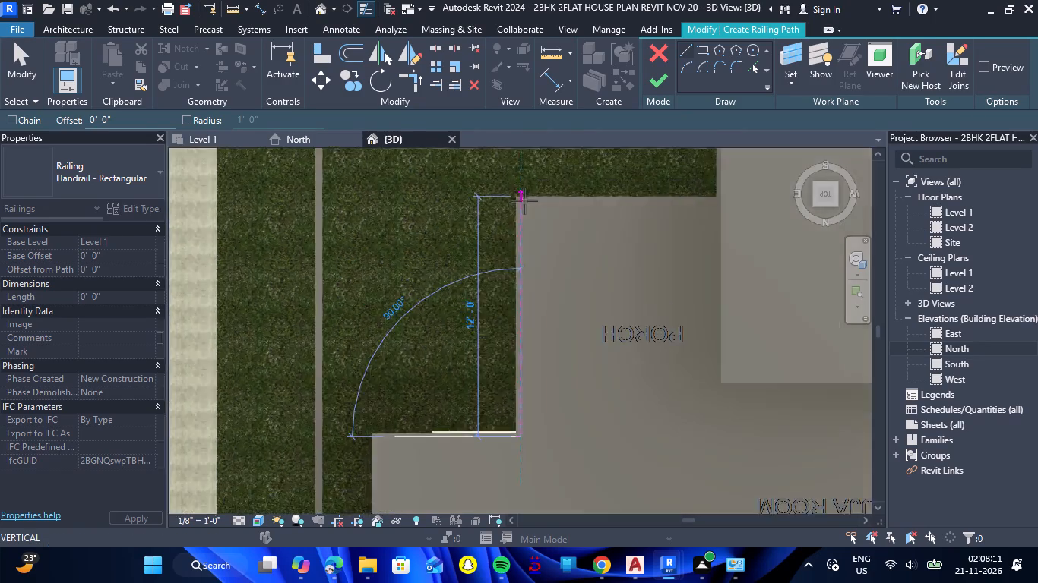
scroll(524, 201, up, 5)
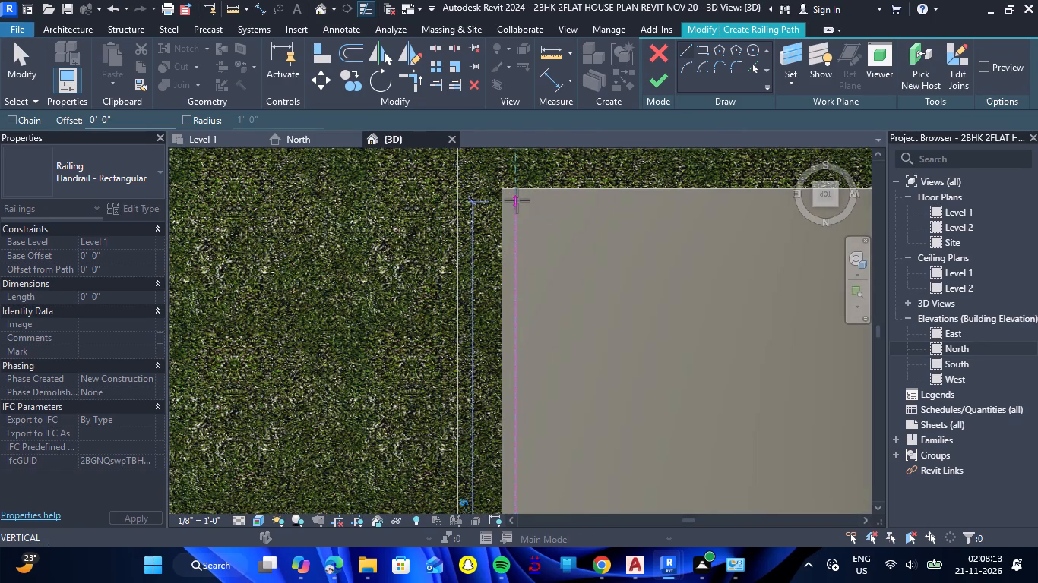
click(517, 200)
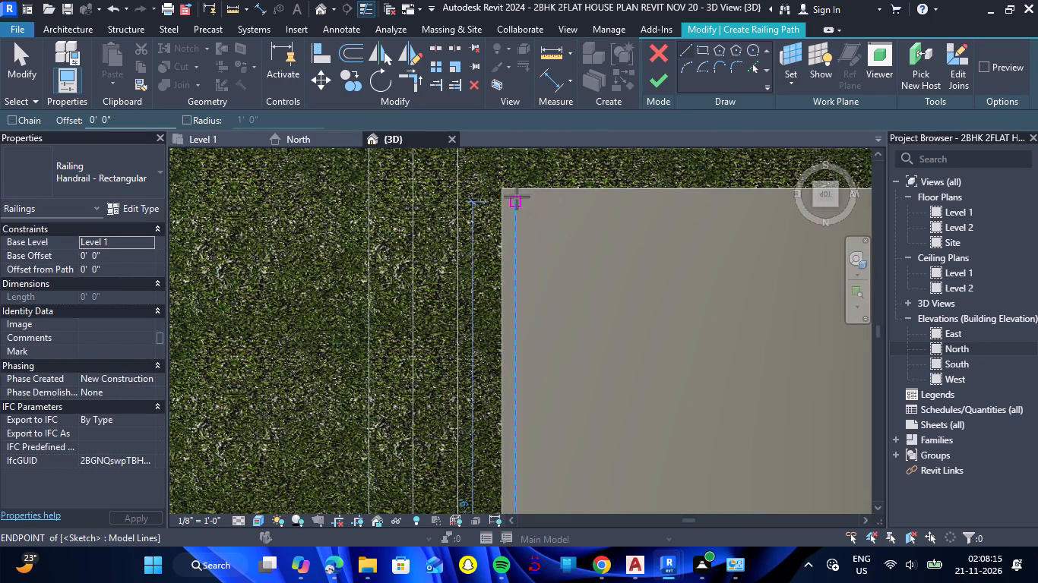
Continue the railing path along the porch roof's south edge for about 10' to the stair room's east wall.
click(516, 200)
scroll(597, 209, down, 2)
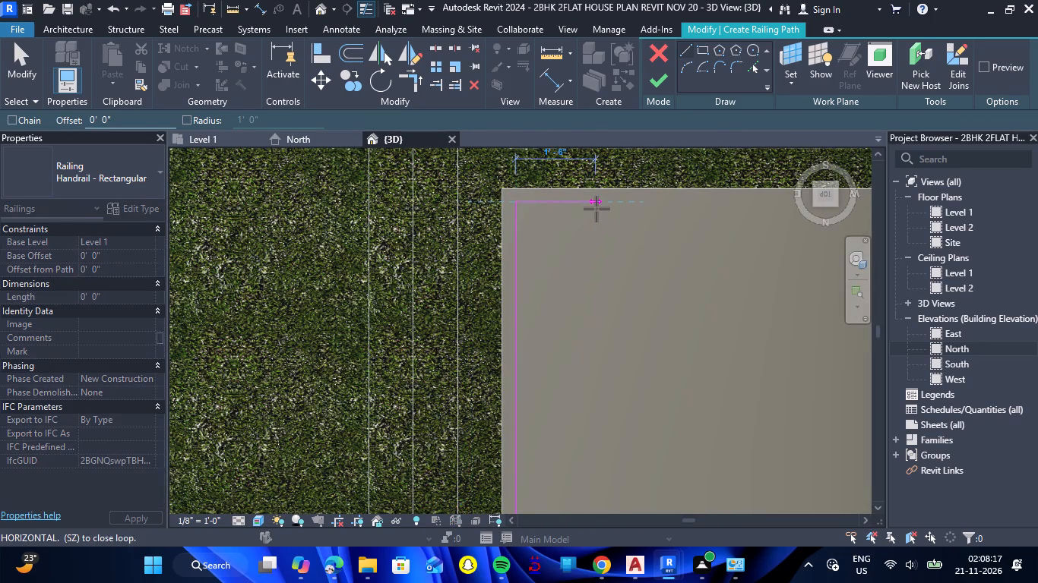
scroll(597, 209, down, 6)
scroll(739, 203, up, 3)
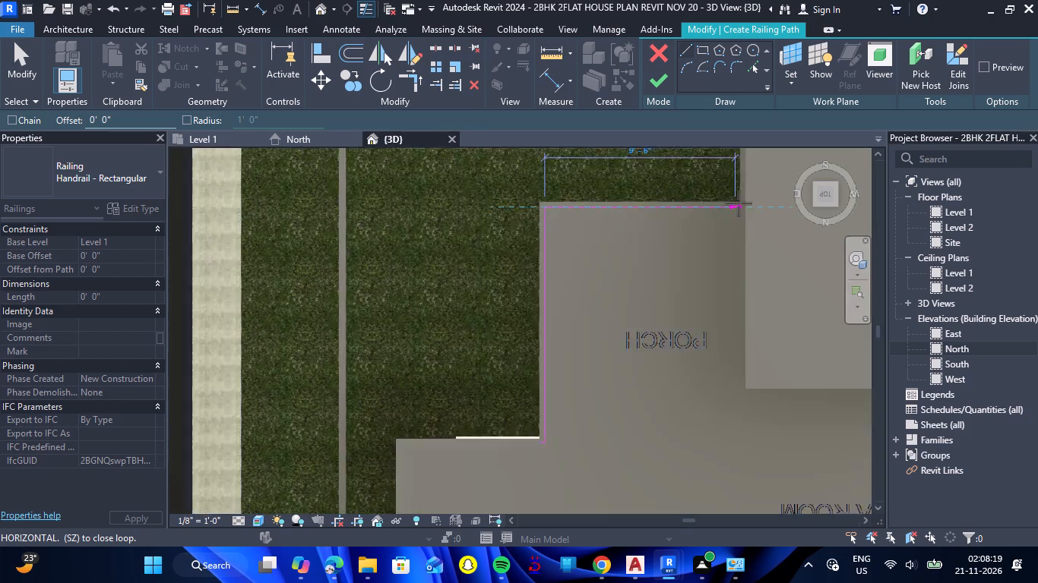
scroll(739, 203, up, 6)
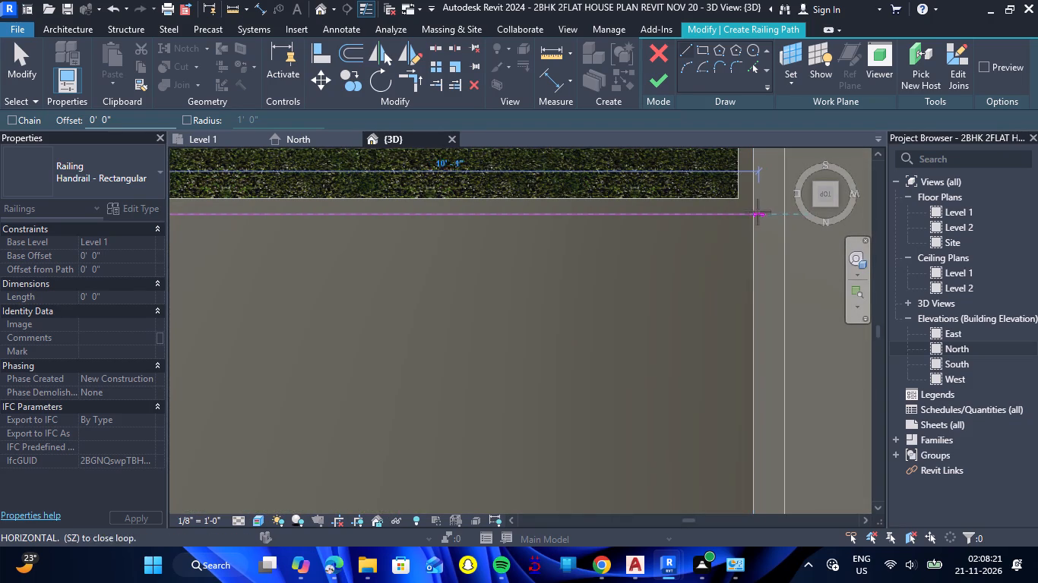
click(755, 213)
Draw a railing path line about 10' 0" from the stair room's west wall along the south edge to the south-west corner.
scroll(650, 244, down, 6)
scroll(587, 274, down, 9)
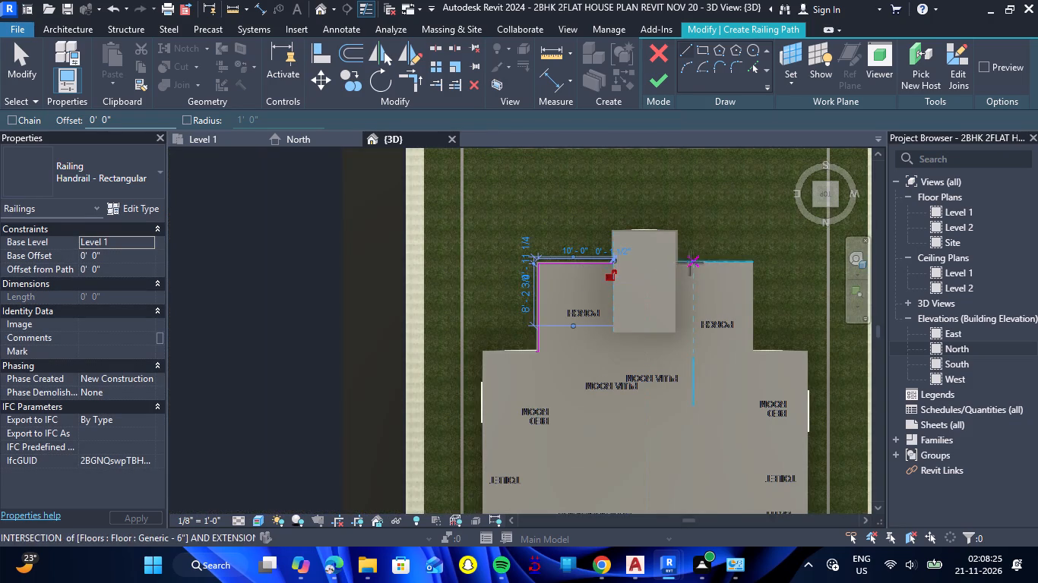
scroll(679, 261, up, 13)
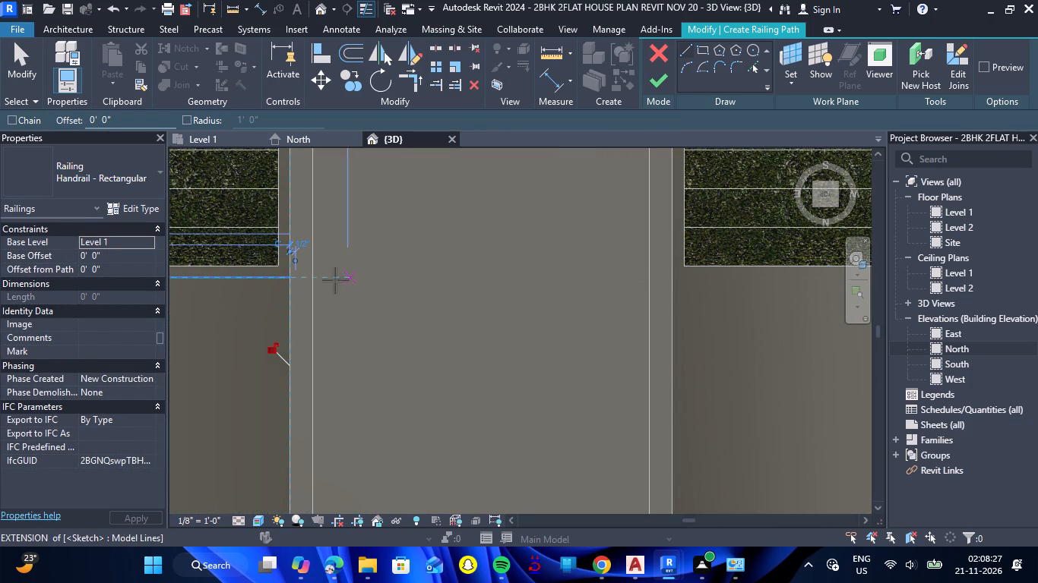
click(669, 276)
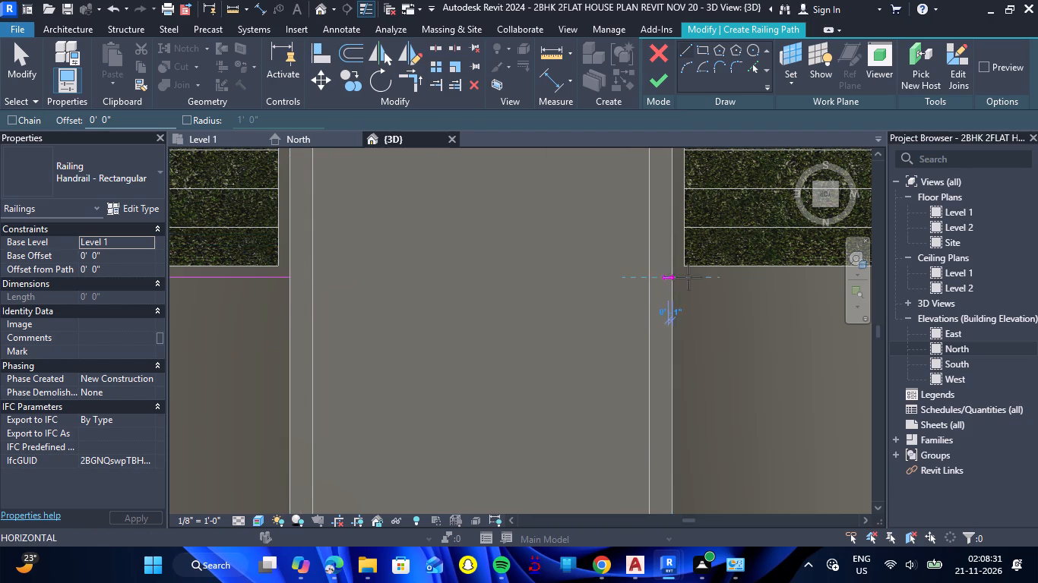
scroll(694, 277, down, 10)
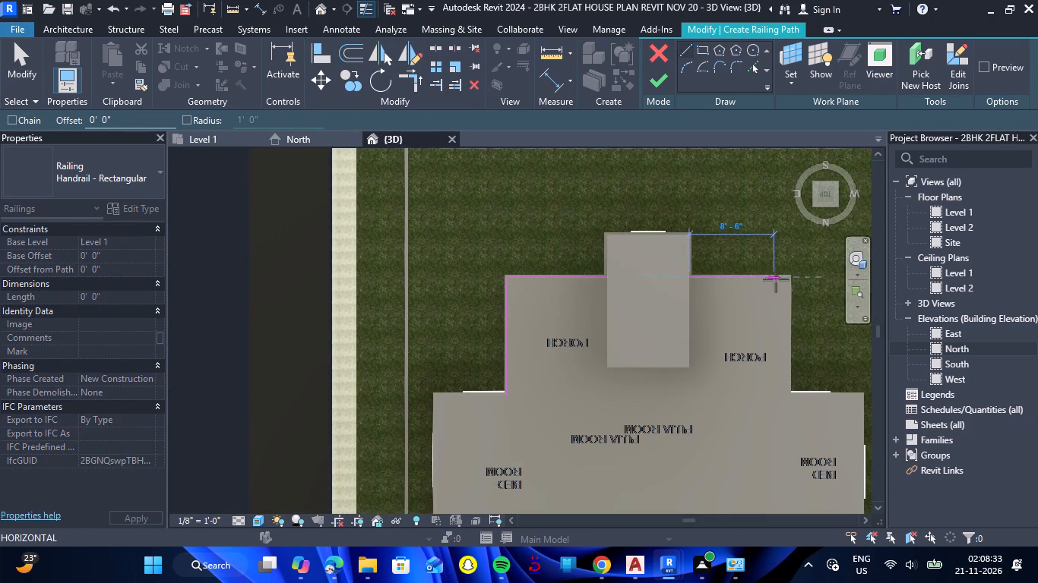
scroll(786, 277, up, 7)
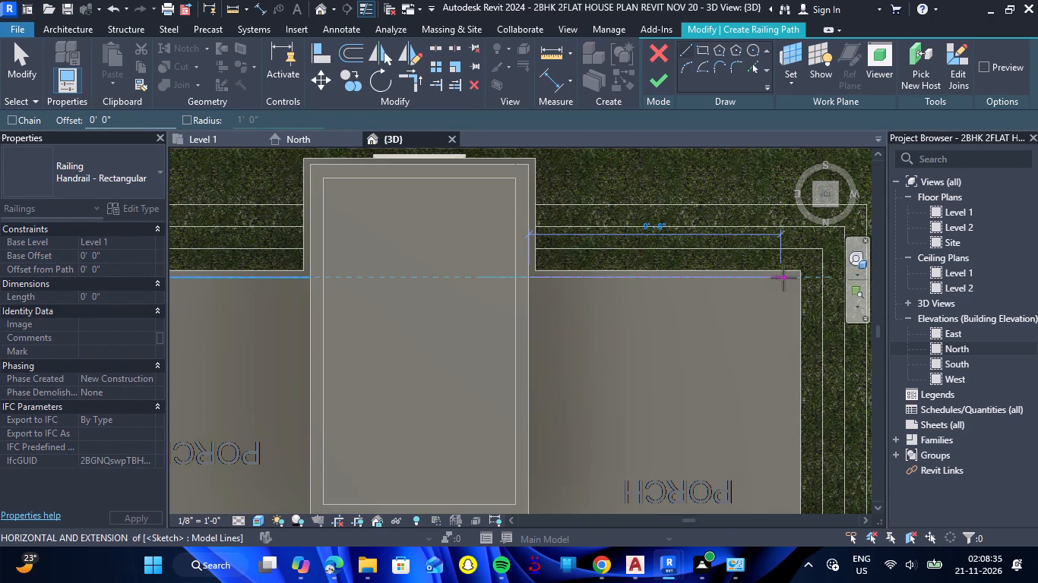
click(792, 278)
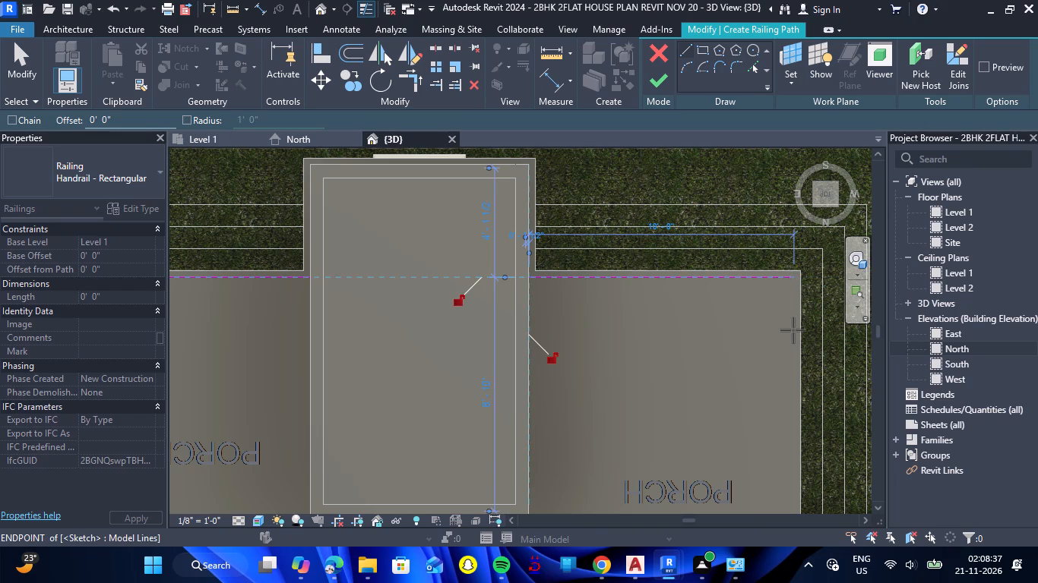
Draw the railing path line along the porch roof's west edge to the centreline of the 4" parapet wall, ending the line there.
click(796, 277)
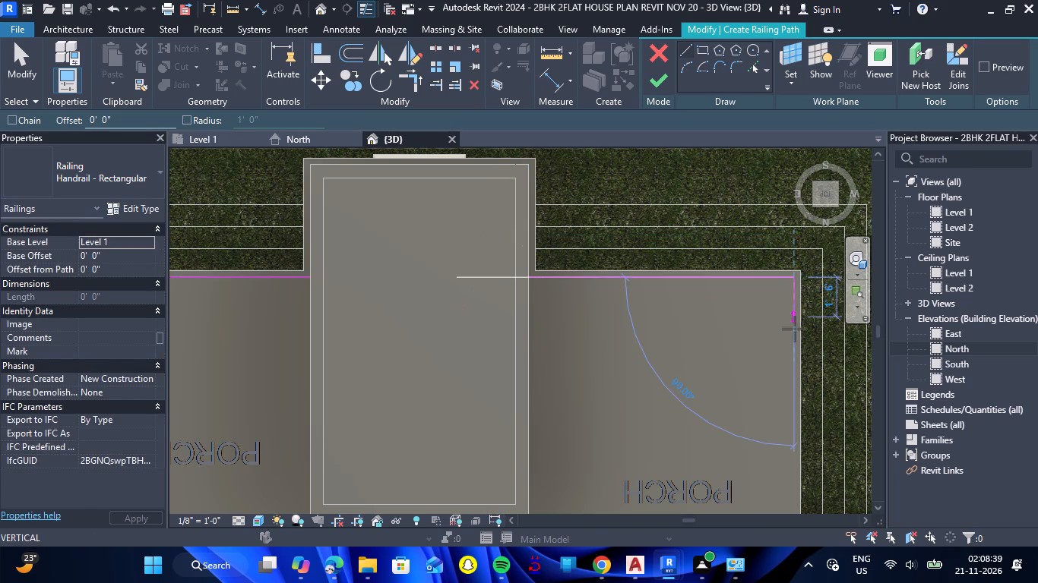
scroll(795, 330, down, 5)
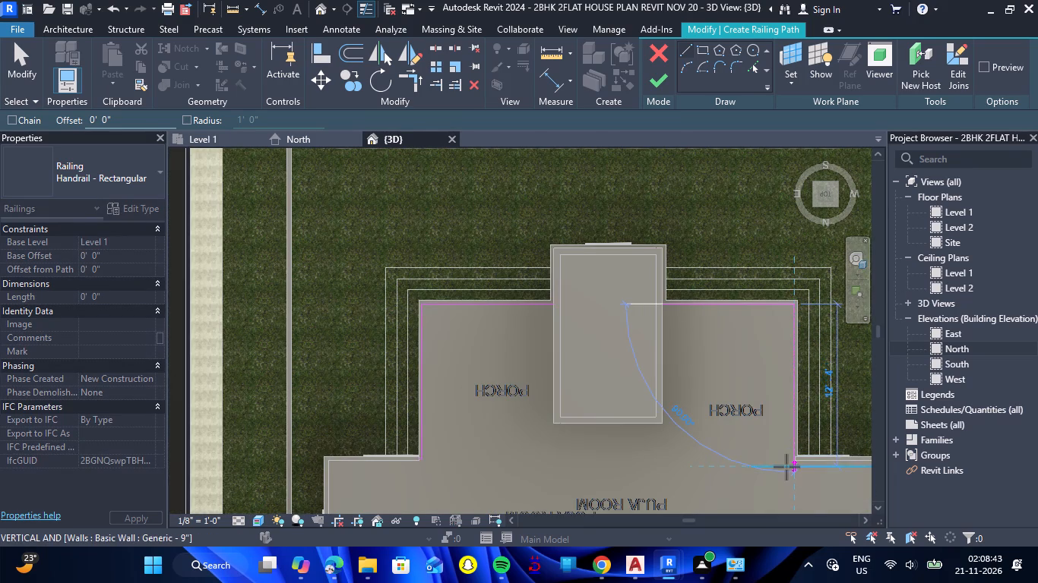
scroll(787, 466, up, 9)
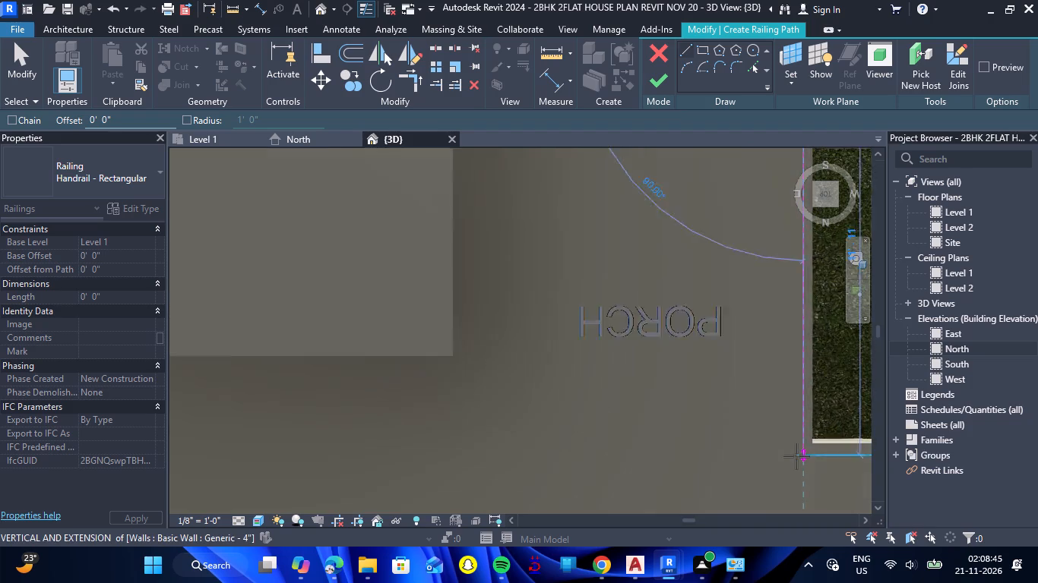
scroll(796, 456, up, 3)
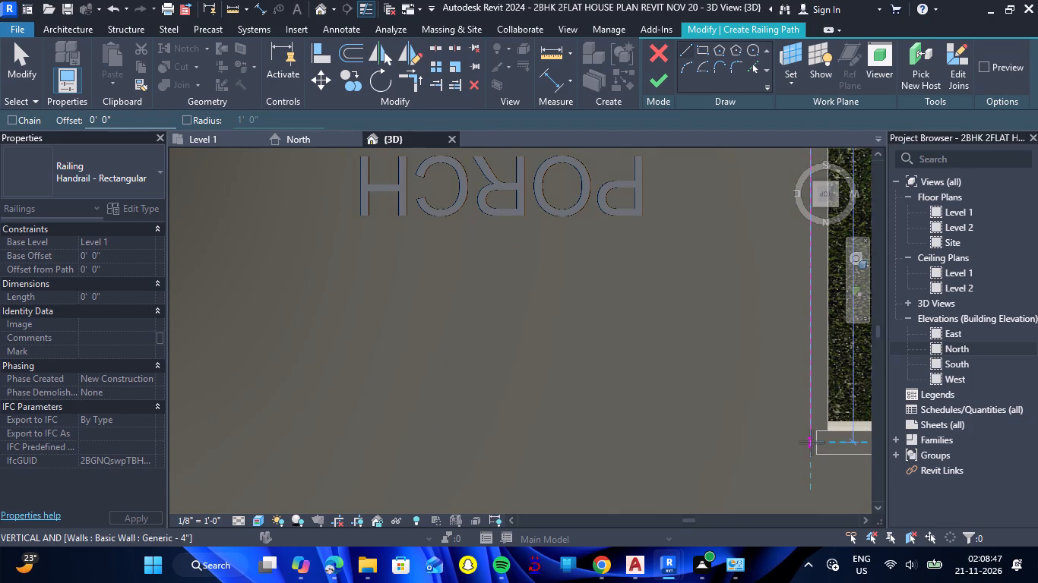
click(812, 443)
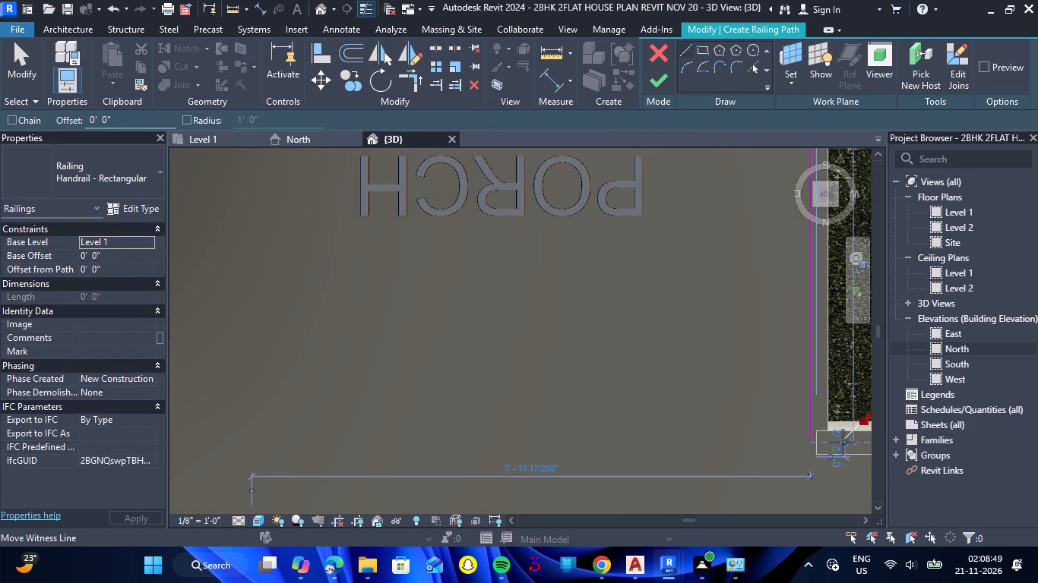
click(842, 442)
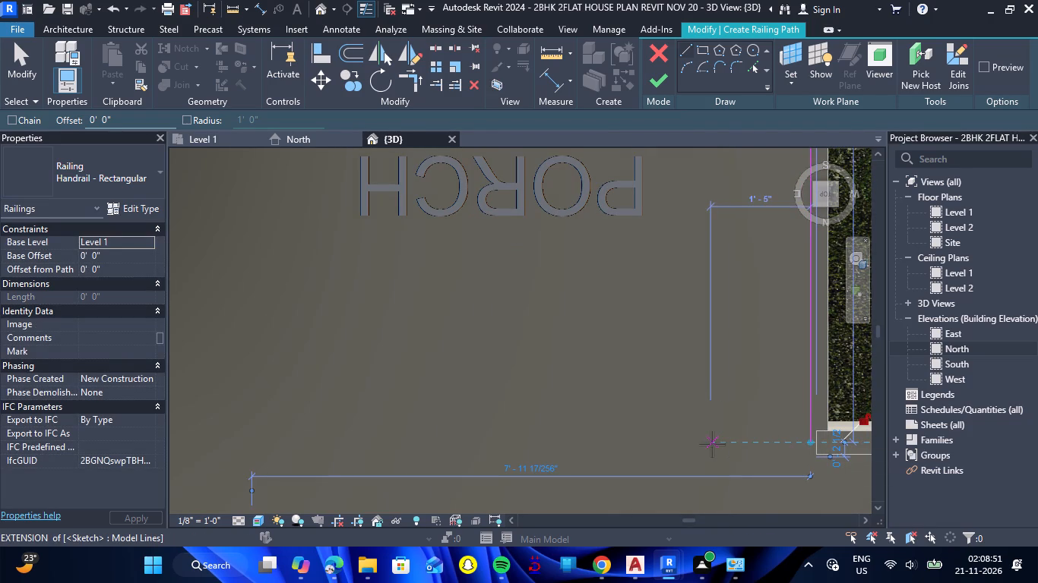
key(Escape)
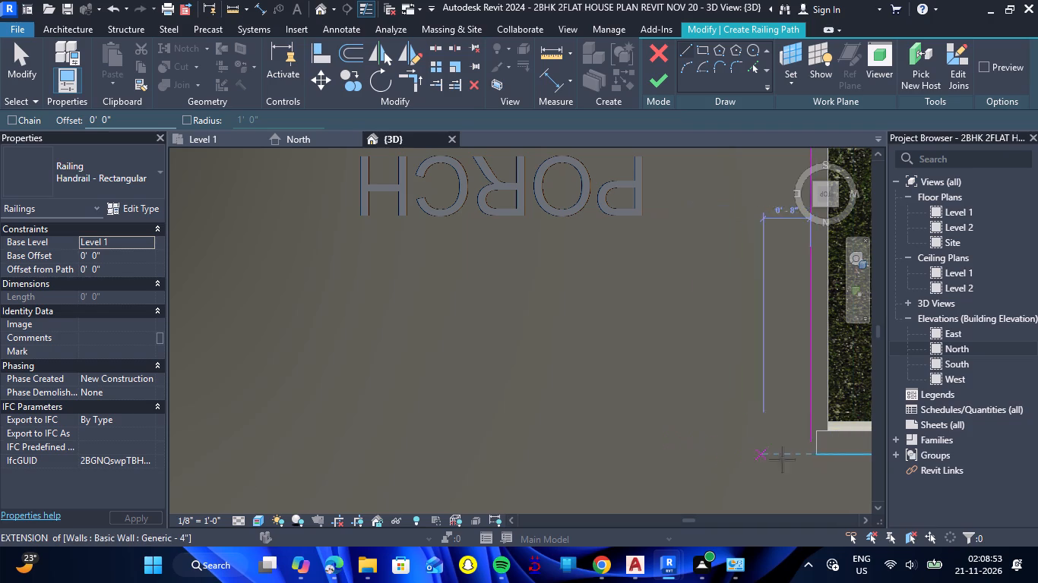
Draw a short railing path line joining the lower end of the porch roof's west edge line to the 4" parapet wall's end.
scroll(818, 449, up, 7)
click(796, 431)
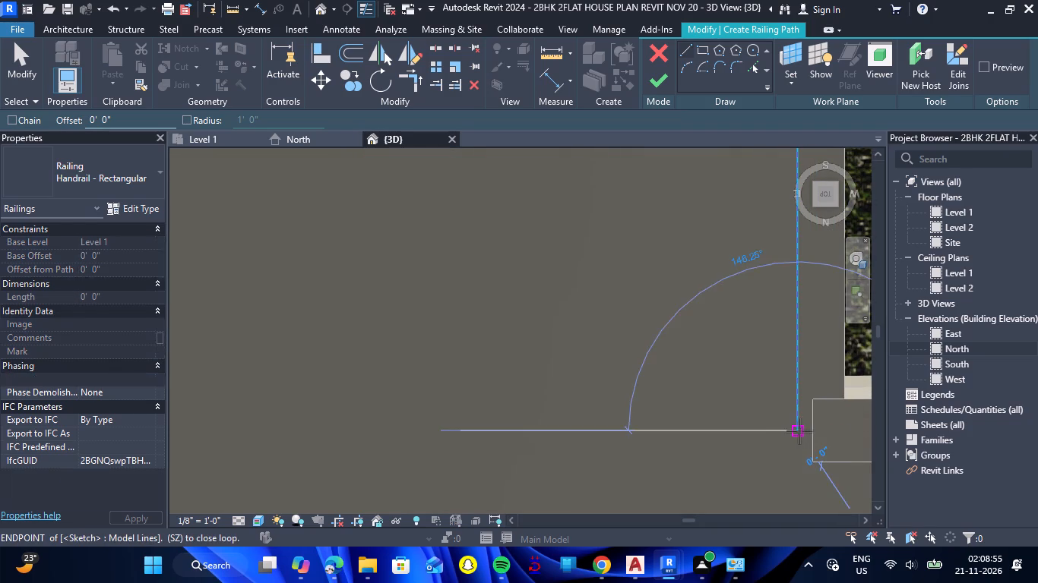
click(815, 433)
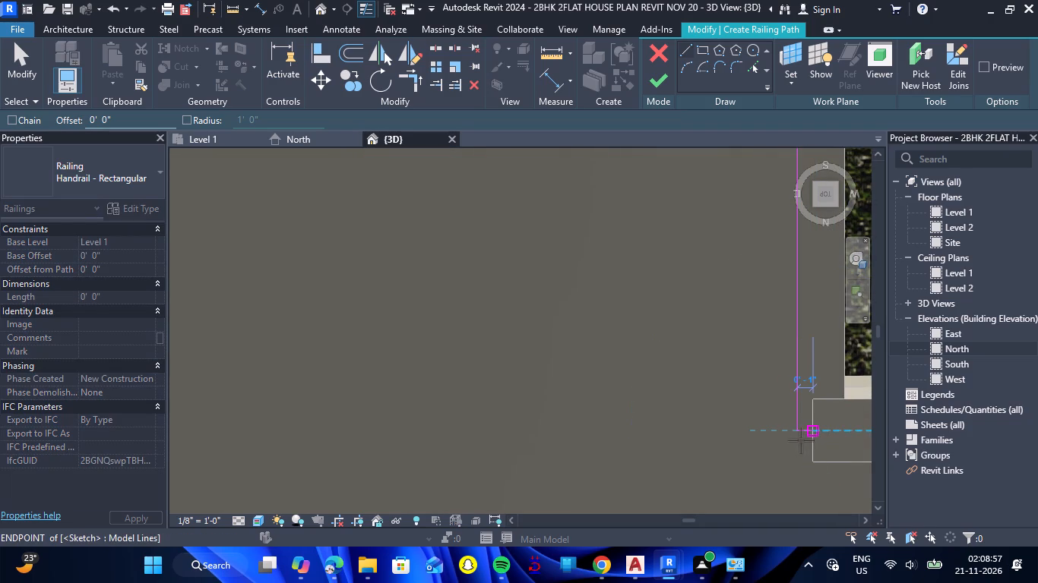
key(Escape)
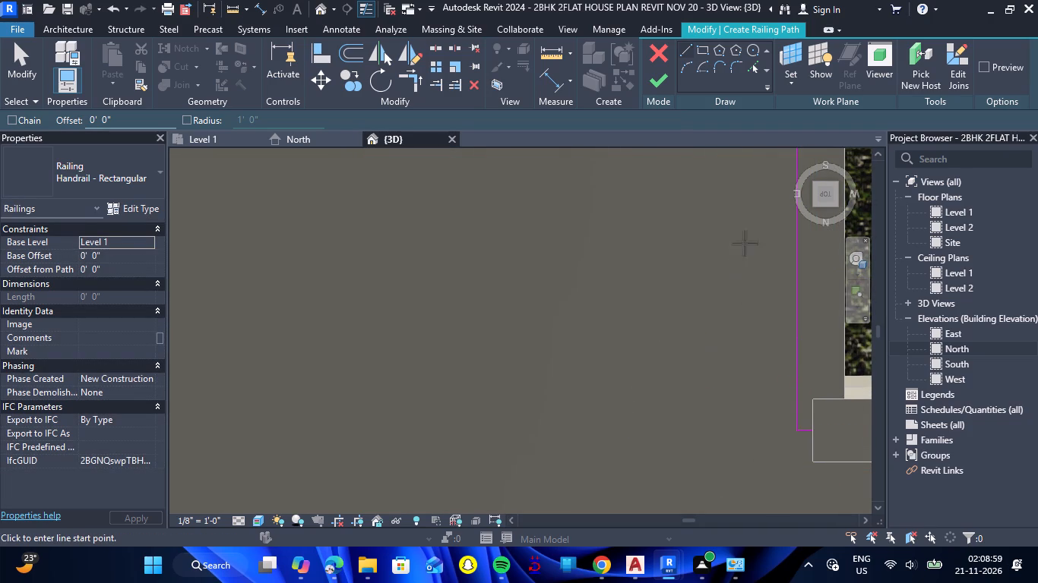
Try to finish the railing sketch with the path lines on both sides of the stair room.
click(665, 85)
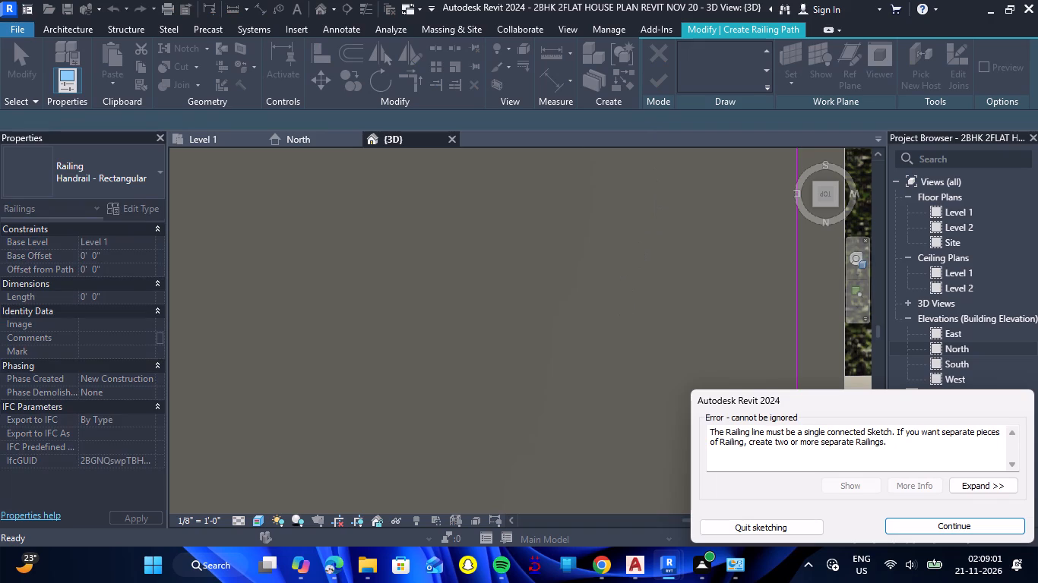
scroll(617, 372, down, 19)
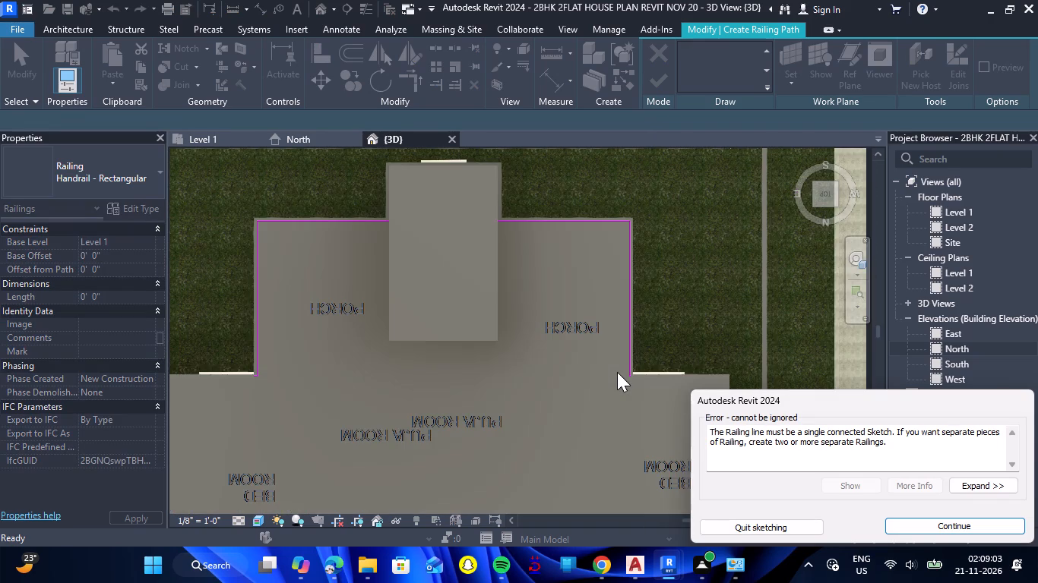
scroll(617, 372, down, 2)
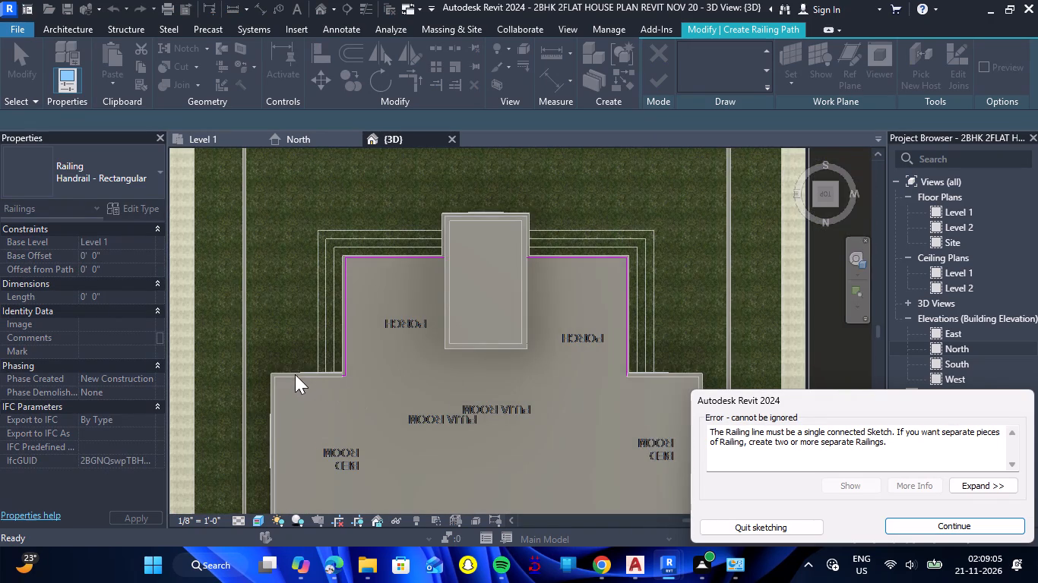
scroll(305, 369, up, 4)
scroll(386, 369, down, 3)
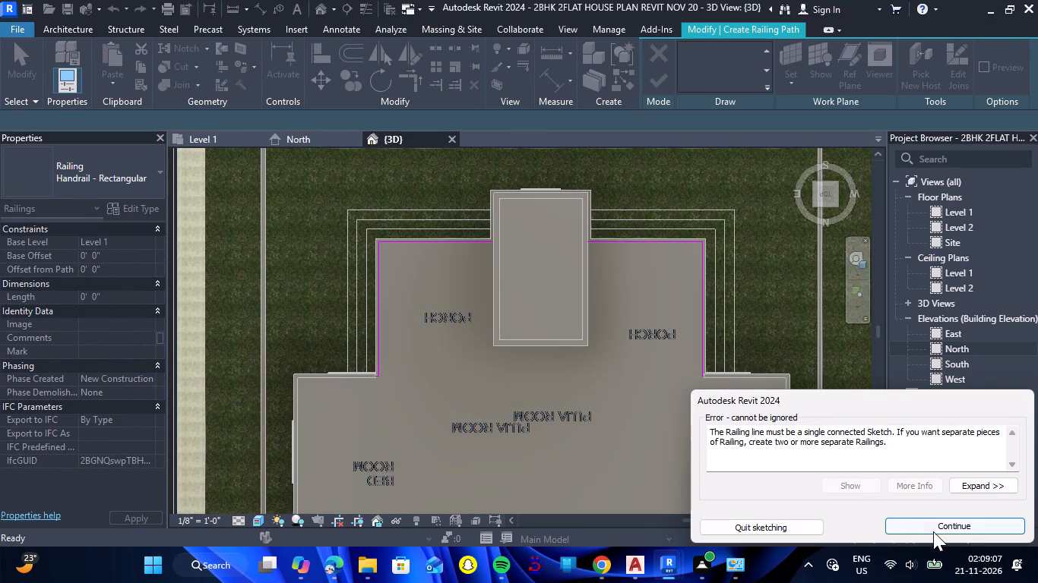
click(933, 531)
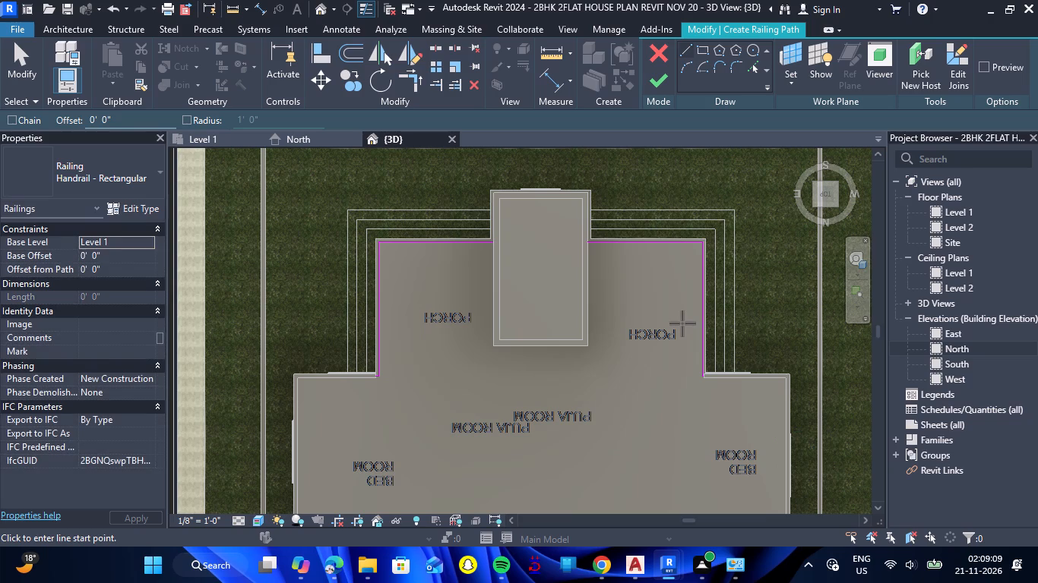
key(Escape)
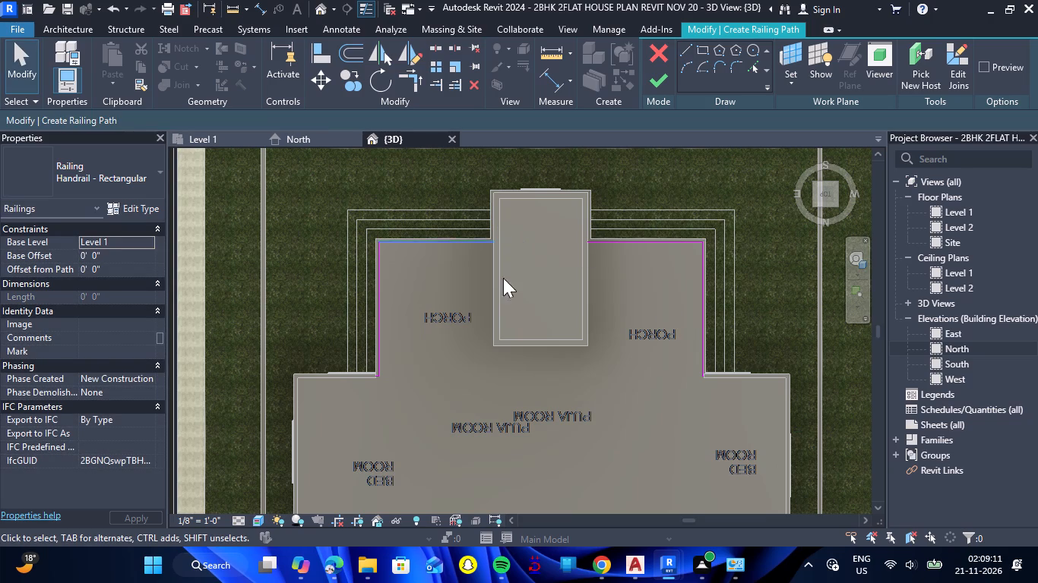
Set the railing's base level to Level 2.
click(144, 242)
click(121, 278)
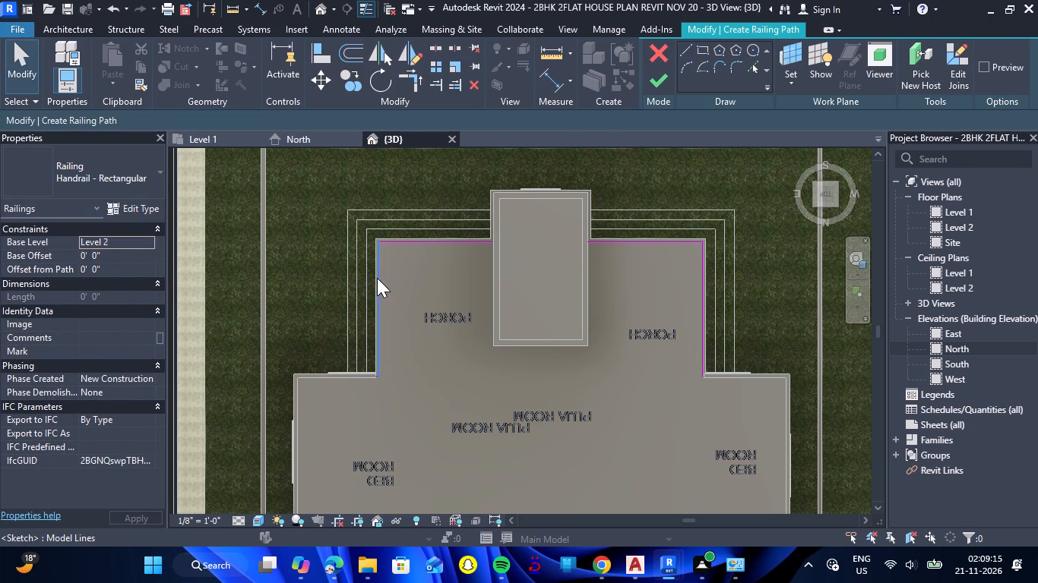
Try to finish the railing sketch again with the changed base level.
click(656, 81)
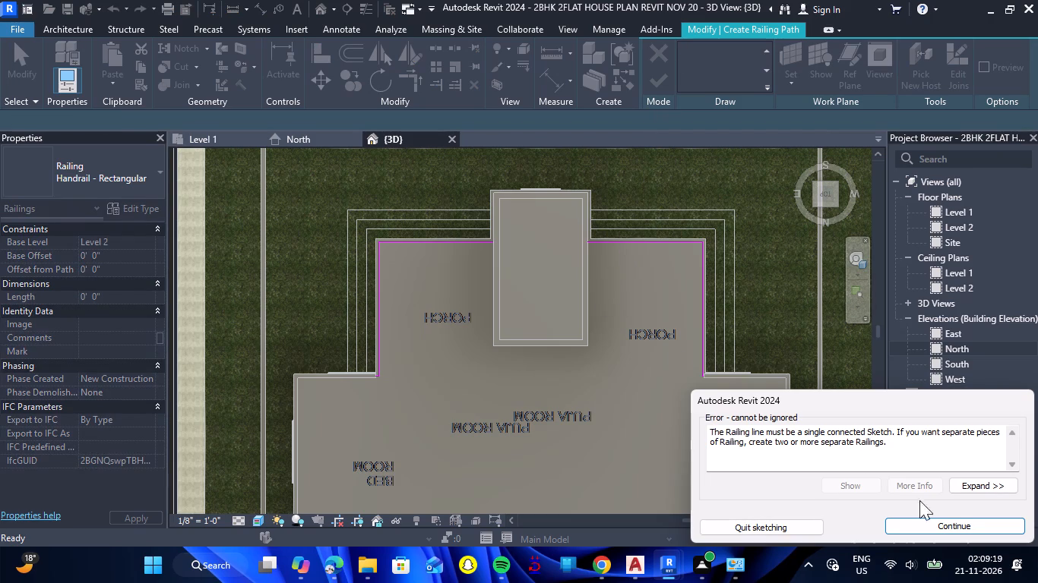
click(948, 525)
Examine the railing path lines in the 3D view, checking their height and their ends against the porch and stair room walls.
scroll(397, 268, down, 3)
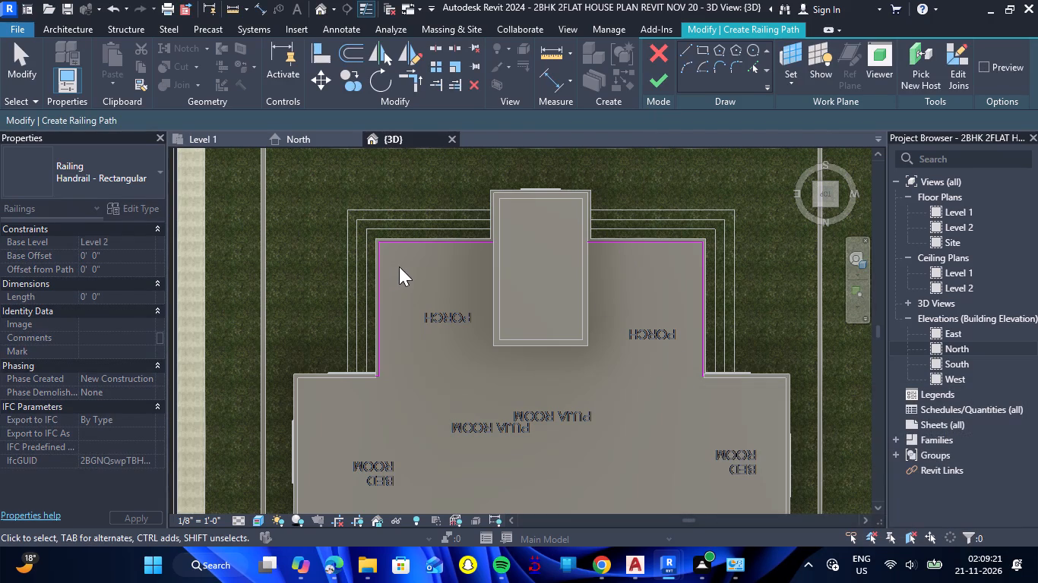
shift+drag(316, 269, 379, 251)
shift+right_drag(316, 269, 379, 251)
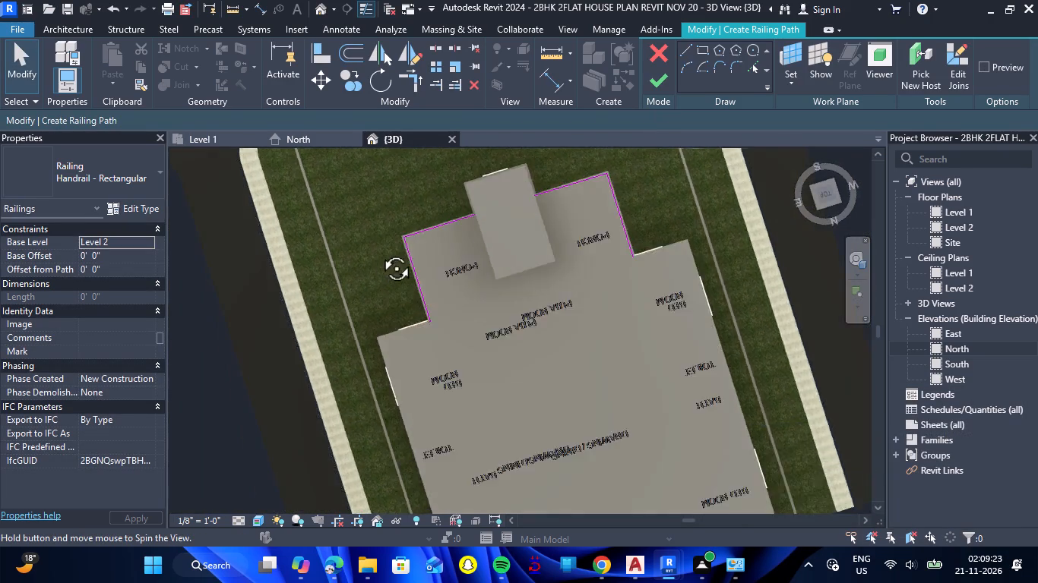
shift+drag(379, 251, 489, 150)
shift+right_drag(379, 251, 489, 150)
scroll(473, 232, down, 6)
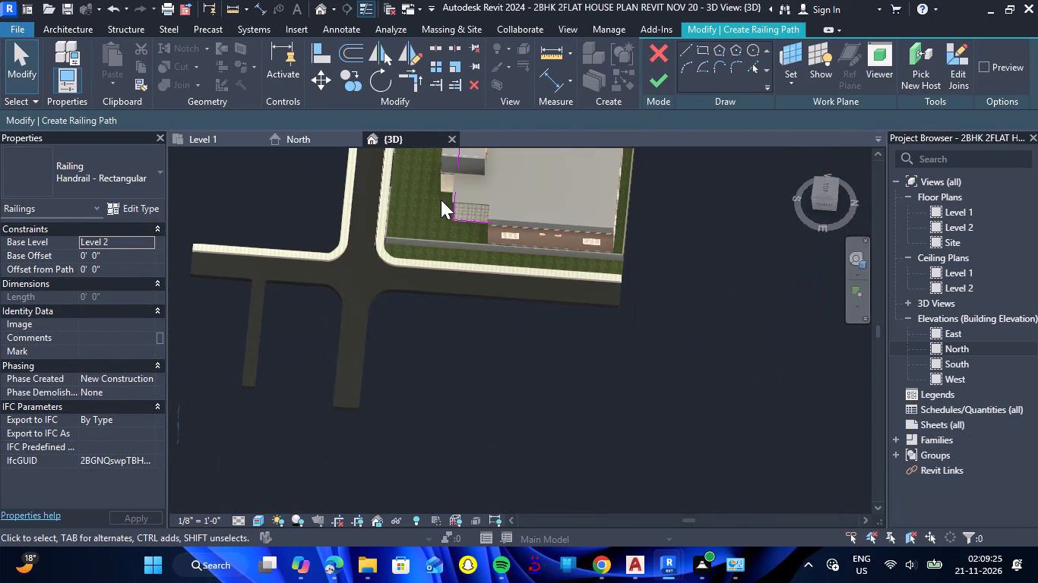
scroll(460, 370, down, 5)
shift+drag(454, 381, 483, 252)
shift+right_drag(454, 381, 483, 252)
scroll(457, 266, up, 13)
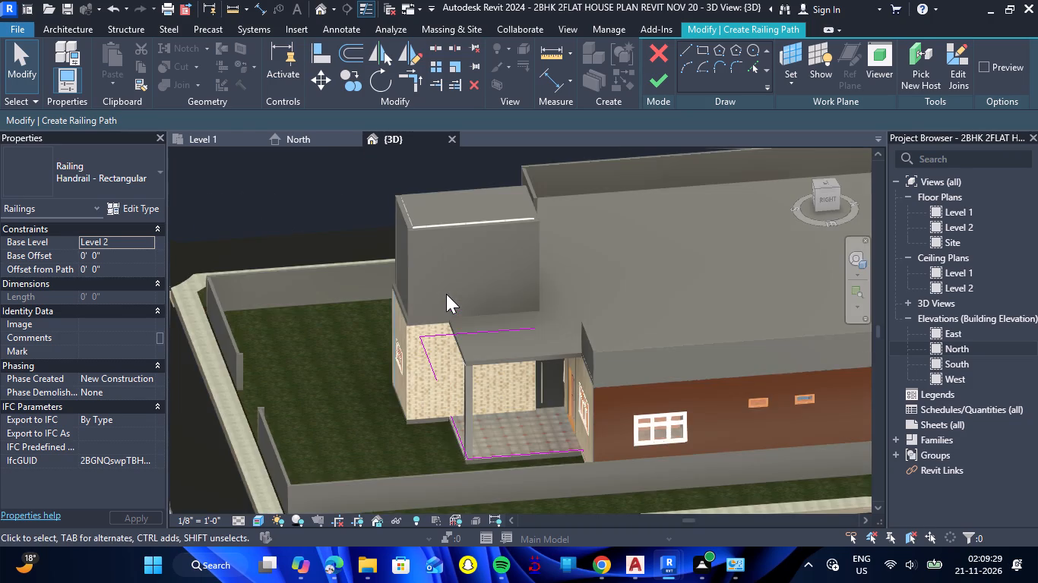
scroll(444, 365, up, 2)
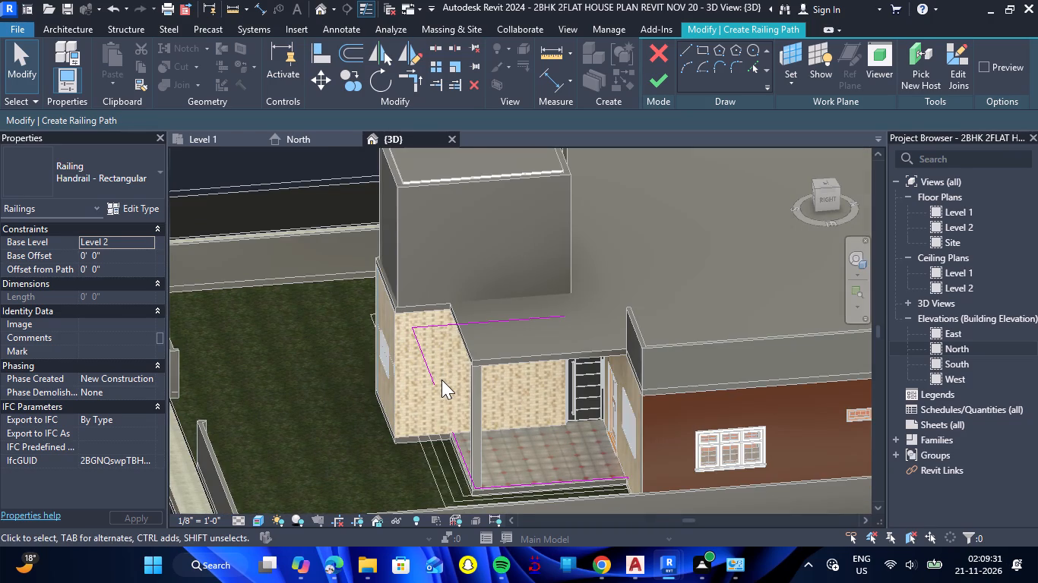
scroll(441, 380, up, 1)
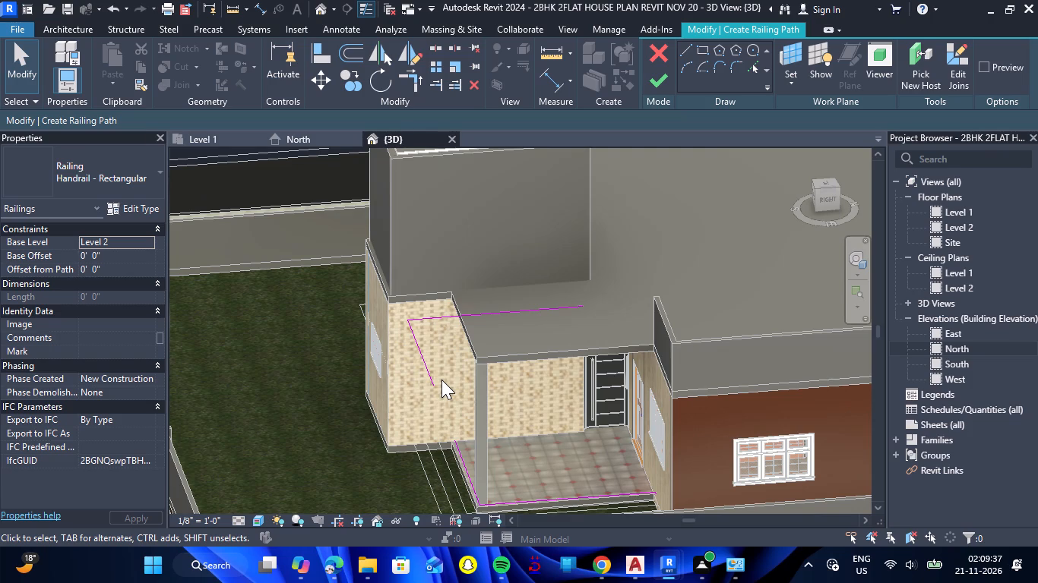
shift+drag(351, 469, 353, 466)
shift+right_drag(351, 469, 353, 466)
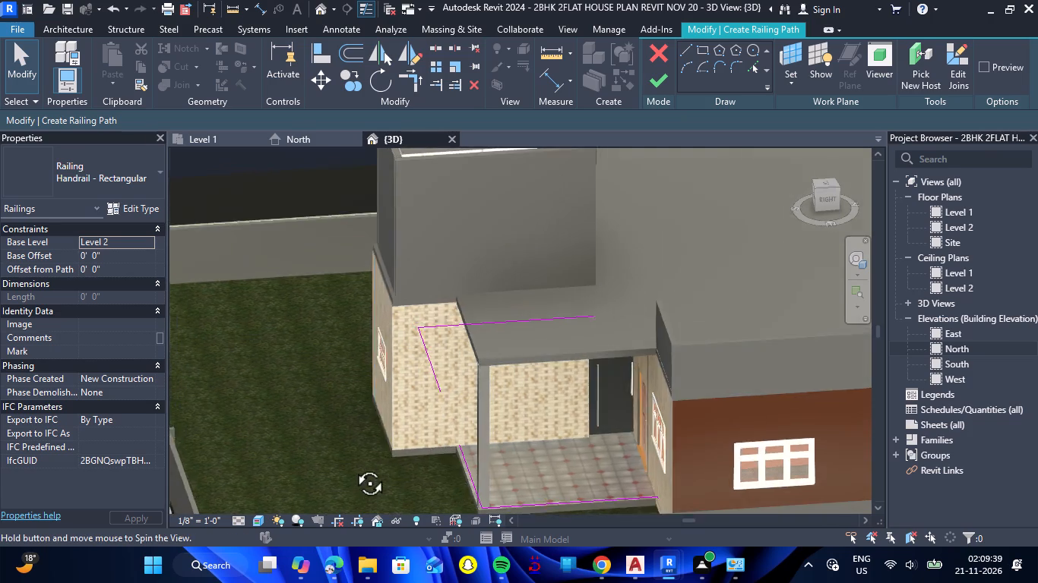
shift+drag(353, 466, 432, 462)
shift+right_drag(353, 466, 432, 462)
scroll(276, 452, up, 2)
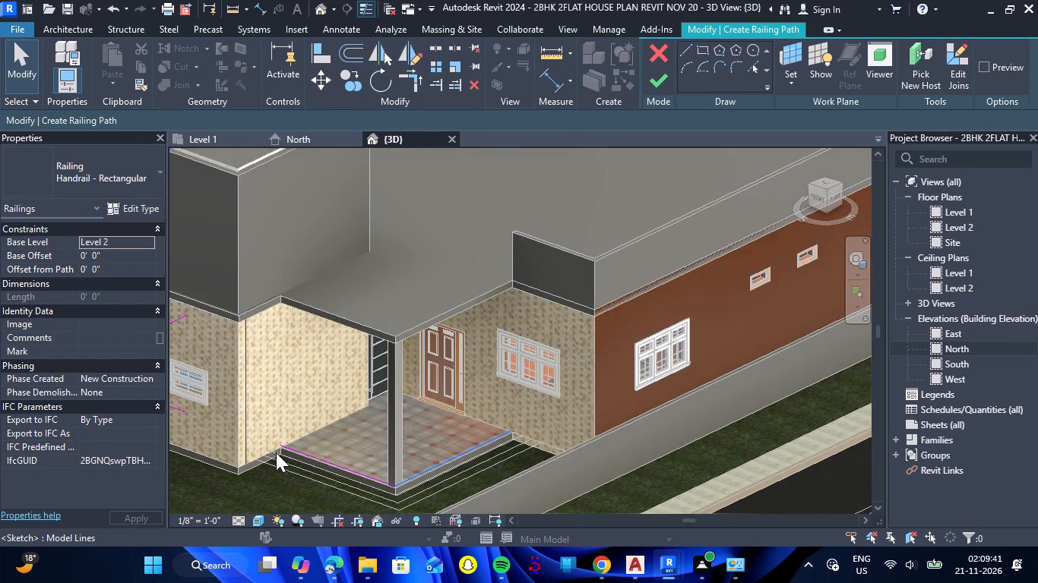
scroll(276, 452, up, 19)
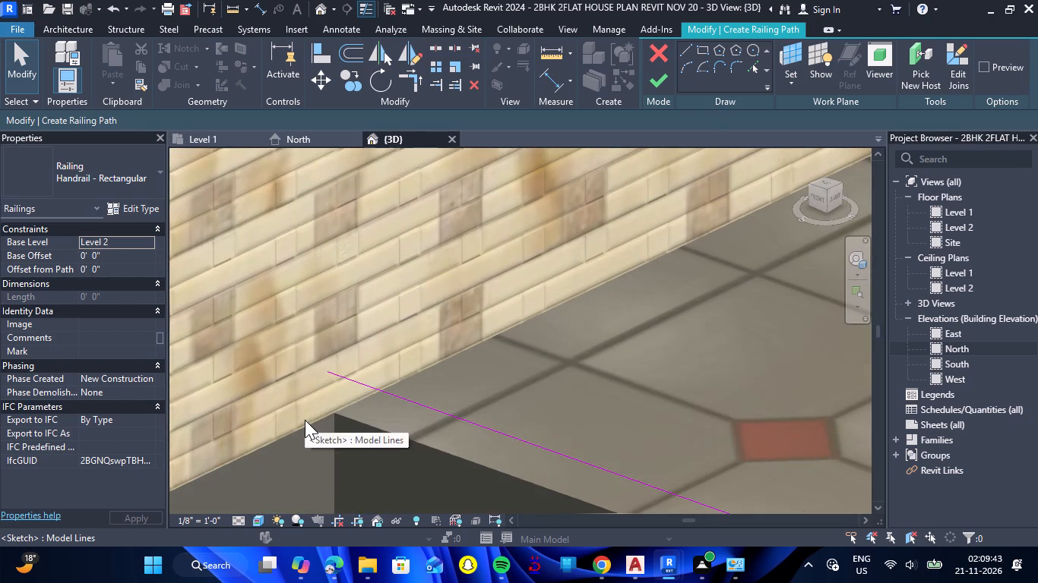
click(369, 389)
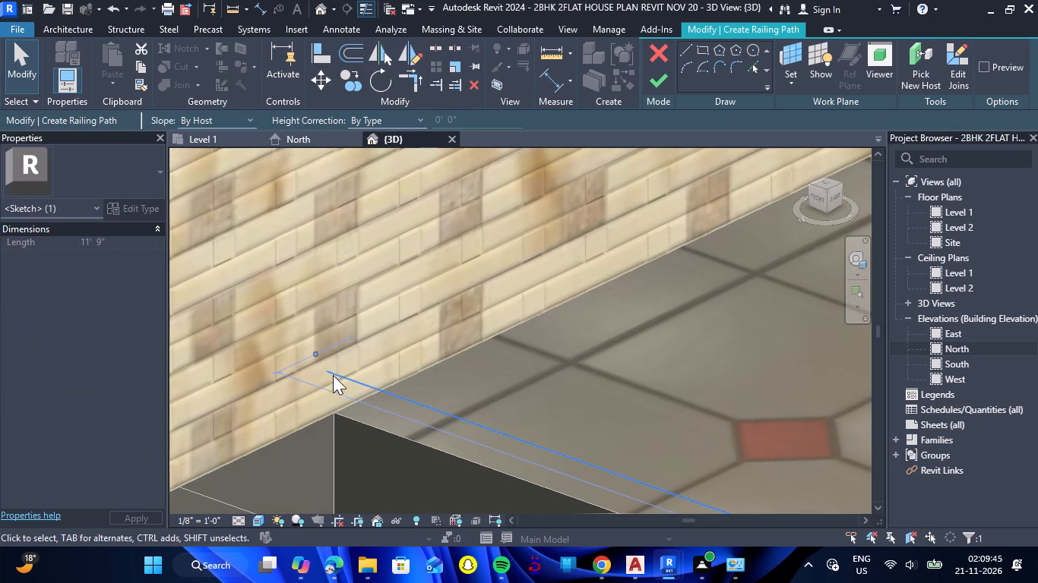
In the Level 1 plan, shorten the west porch's south railing line to 9' 9", ending at the stair room's west wall's outer face.
click(211, 137)
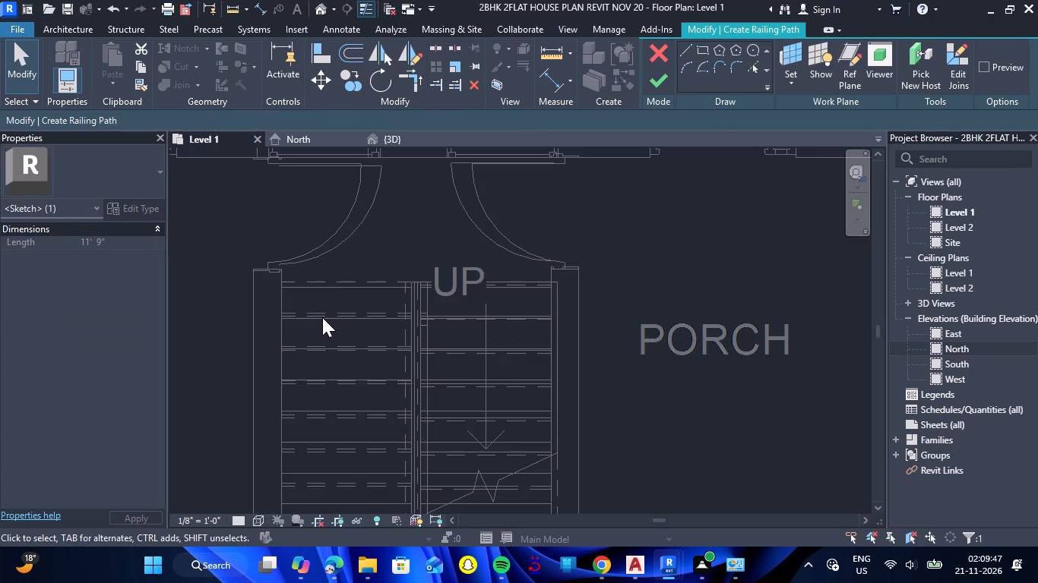
scroll(322, 317, down, 9)
scroll(289, 389, up, 4)
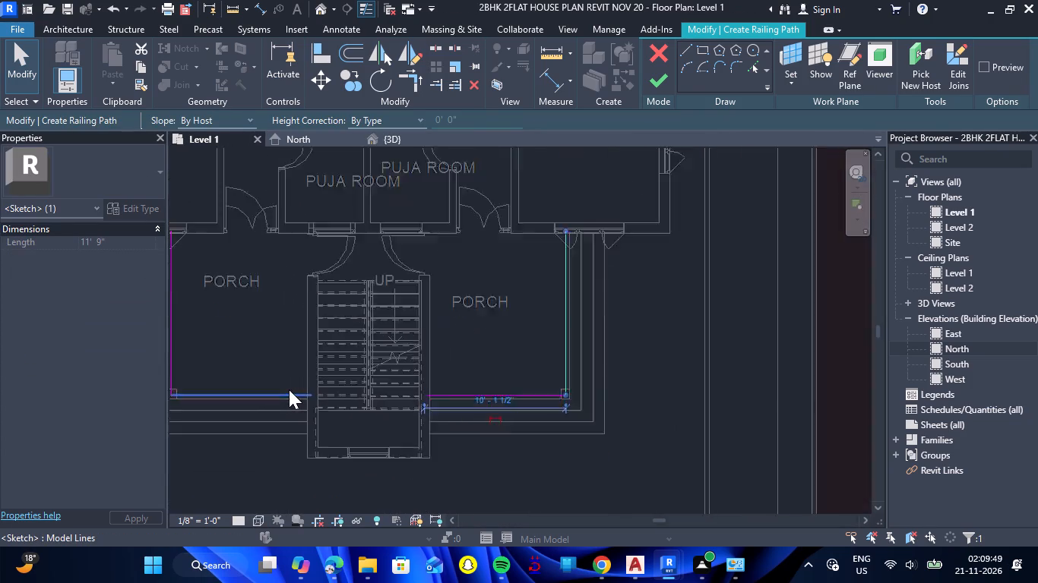
scroll(289, 389, up, 11)
scroll(347, 411, up, 4)
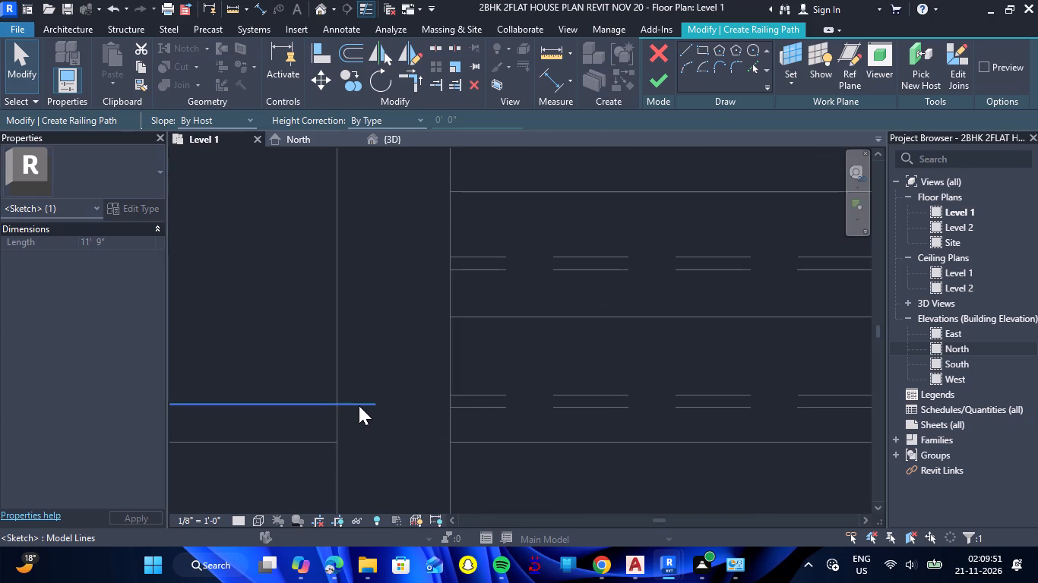
click(359, 405)
click(375, 405)
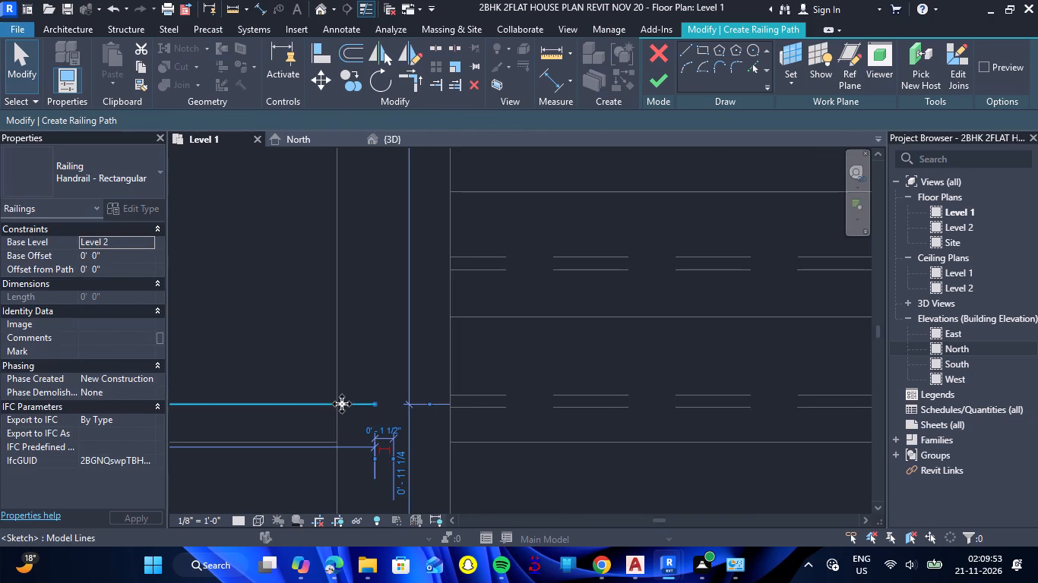
click(339, 404)
drag(375, 402, 374, 402)
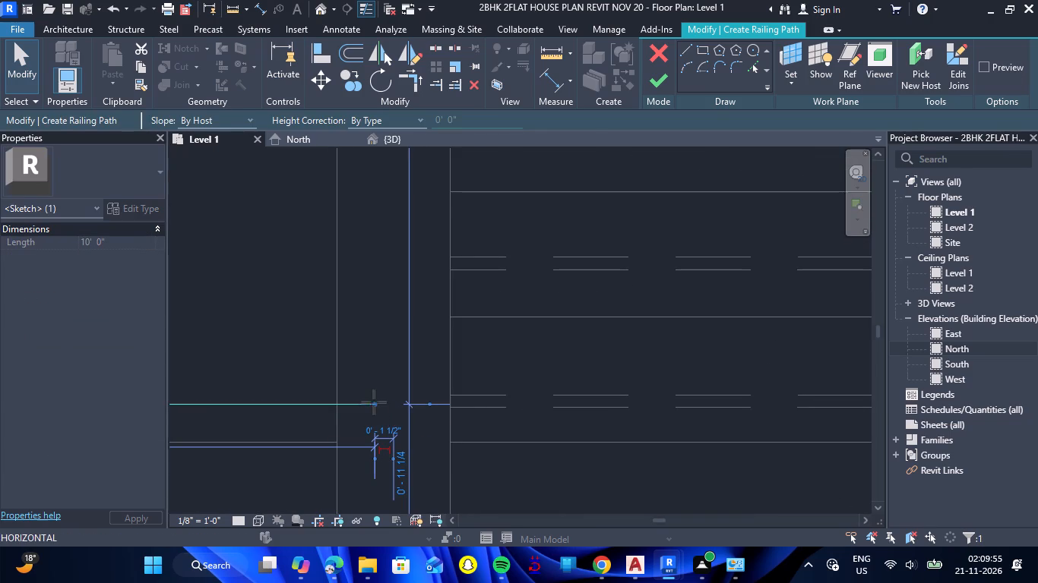
drag(374, 402, 337, 405)
scroll(286, 389, down, 7)
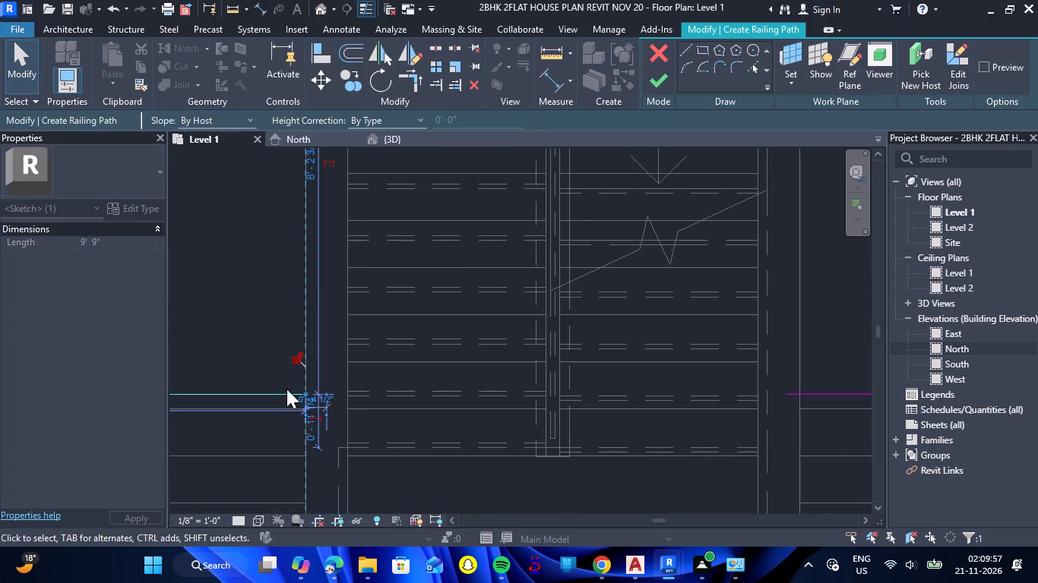
Shorten the east porch's south railing line to end at the outer face of the stair room's east wall.
scroll(568, 386, down, 6)
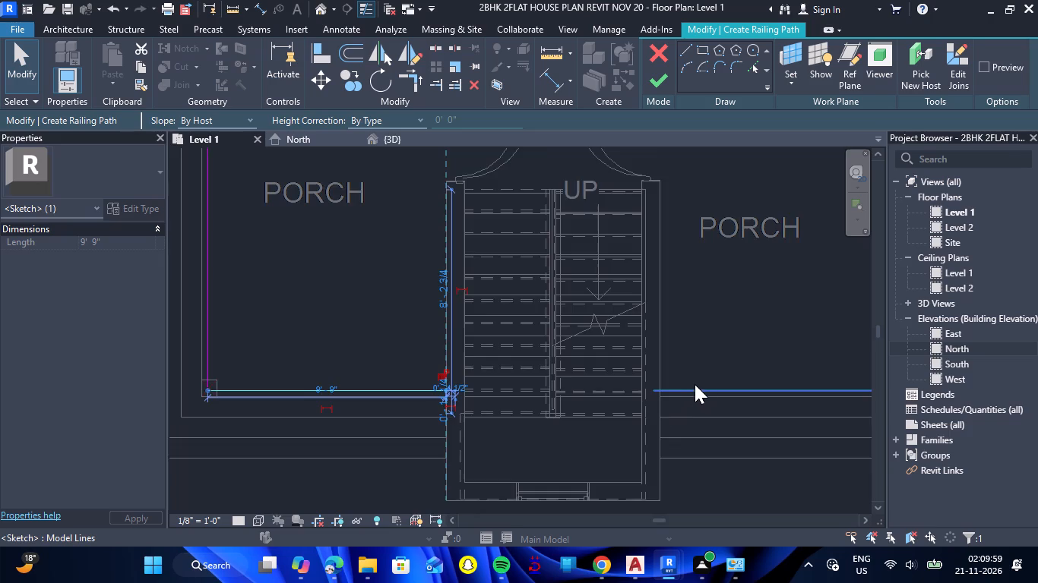
scroll(695, 384, up, 6)
scroll(626, 389, up, 7)
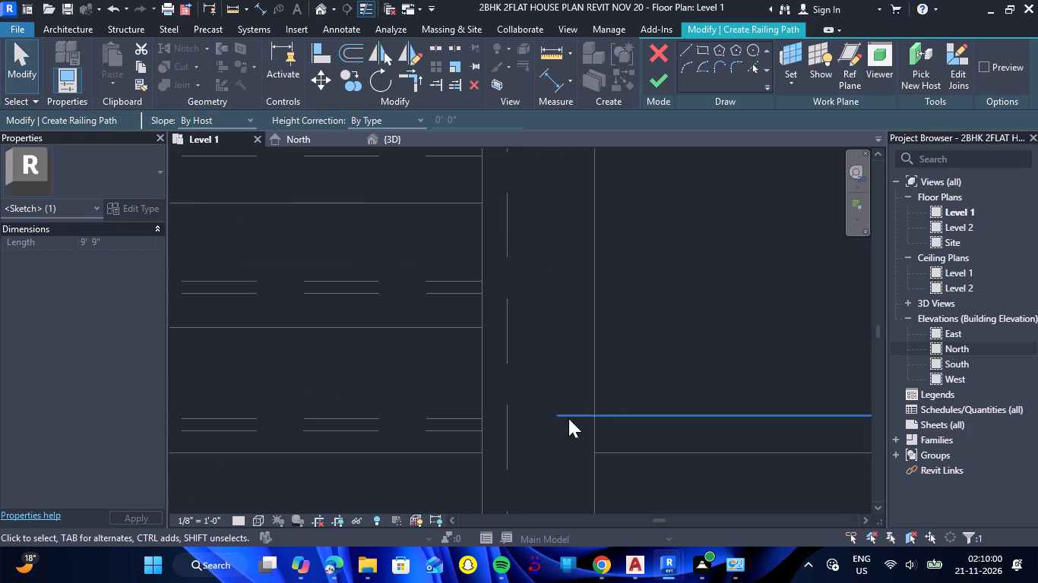
click(568, 417)
drag(558, 416, 599, 418)
click(660, 348)
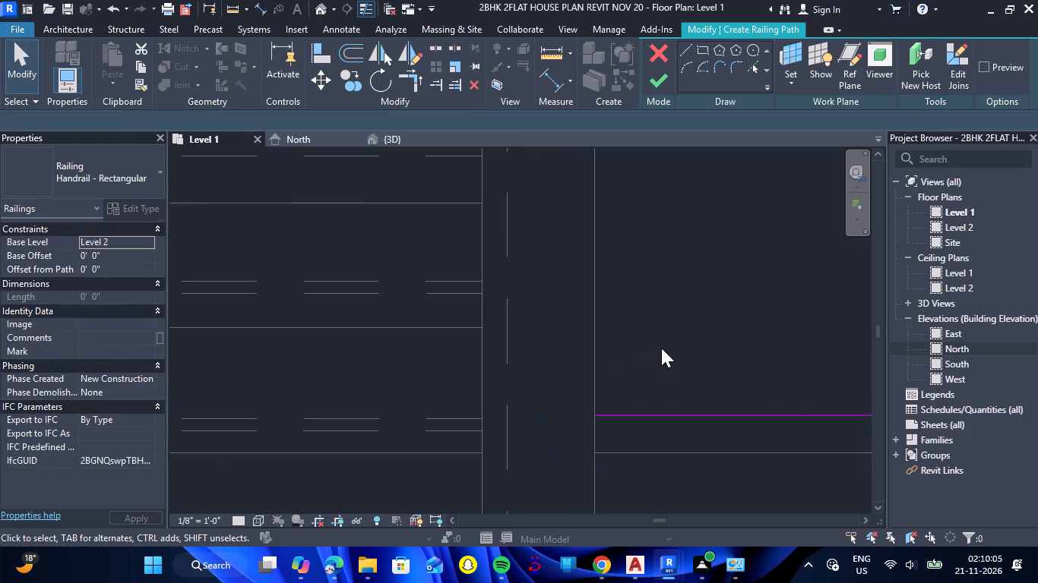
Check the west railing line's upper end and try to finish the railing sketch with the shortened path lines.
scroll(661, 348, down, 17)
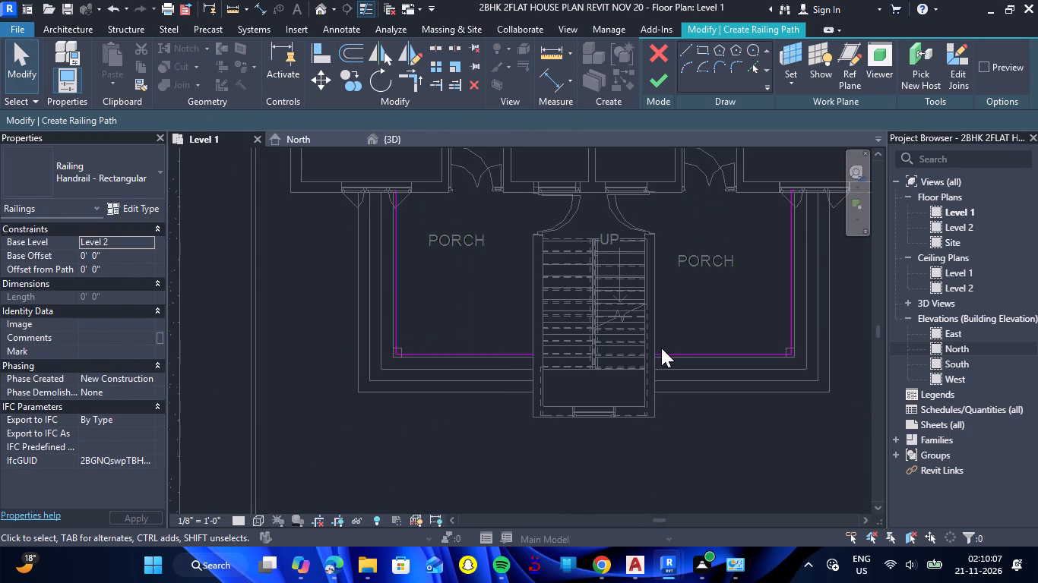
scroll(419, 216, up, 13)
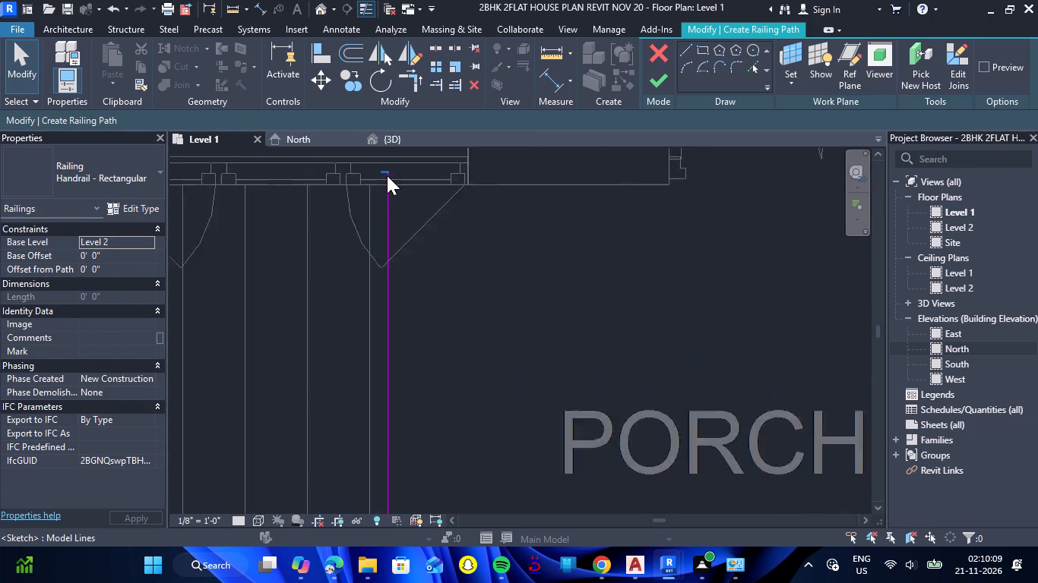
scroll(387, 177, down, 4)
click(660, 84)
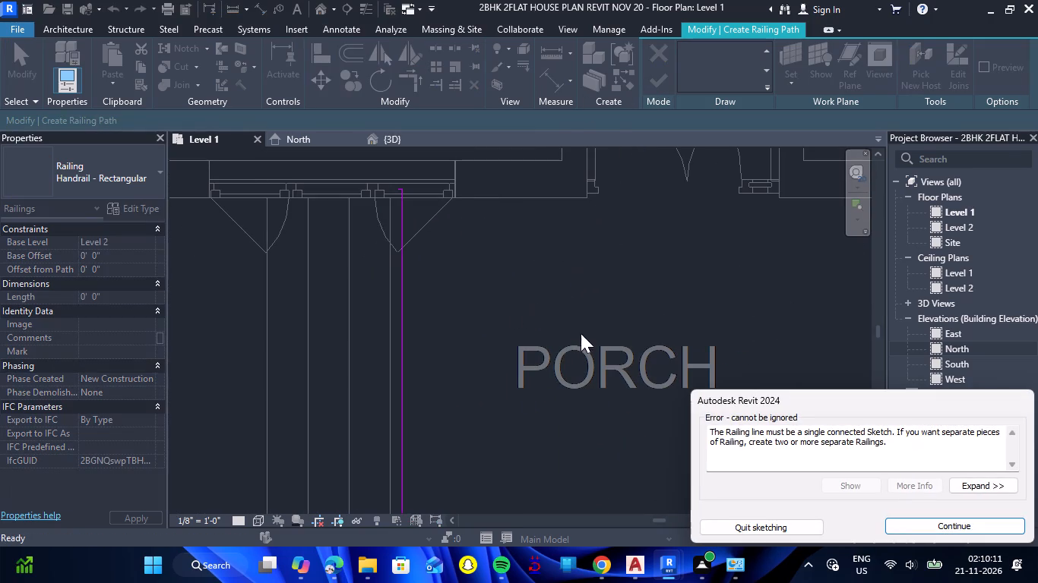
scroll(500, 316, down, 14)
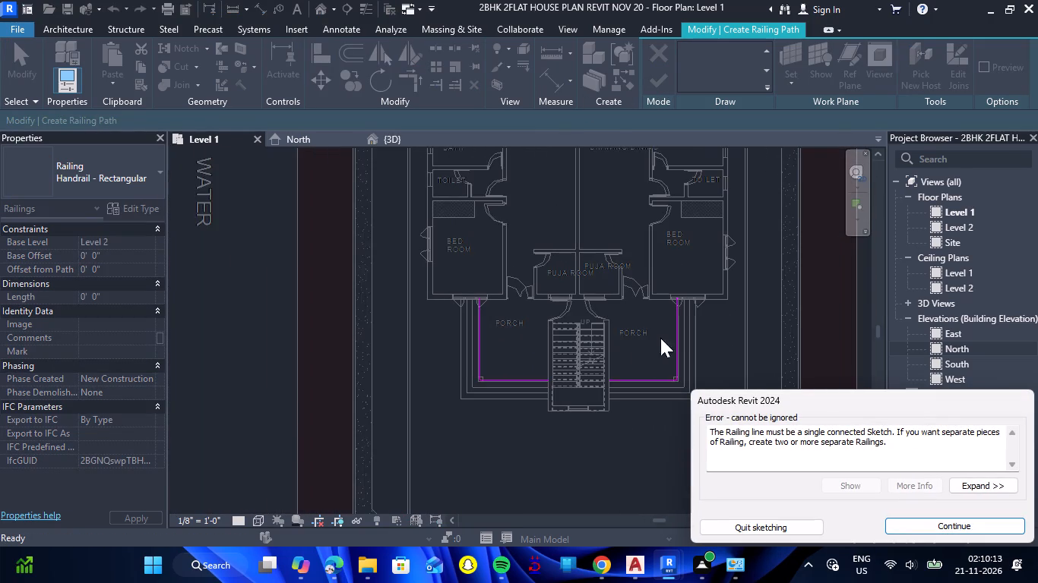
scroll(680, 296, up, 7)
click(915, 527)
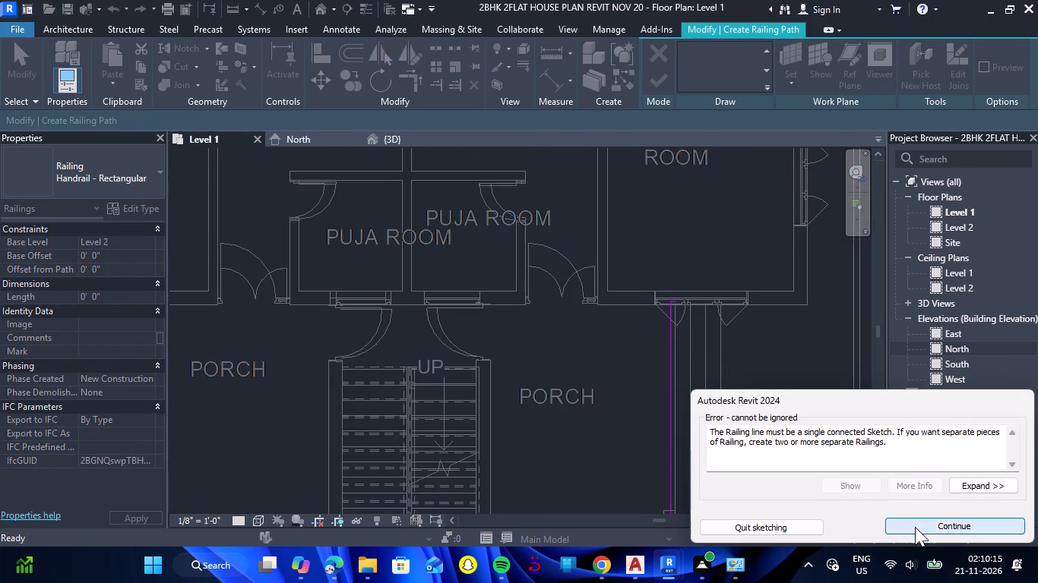
Add railing path lines along the outer faces of the stair room's east, south and west walls to bridge the porch lines.
scroll(527, 375, down, 5)
scroll(513, 493, up, 5)
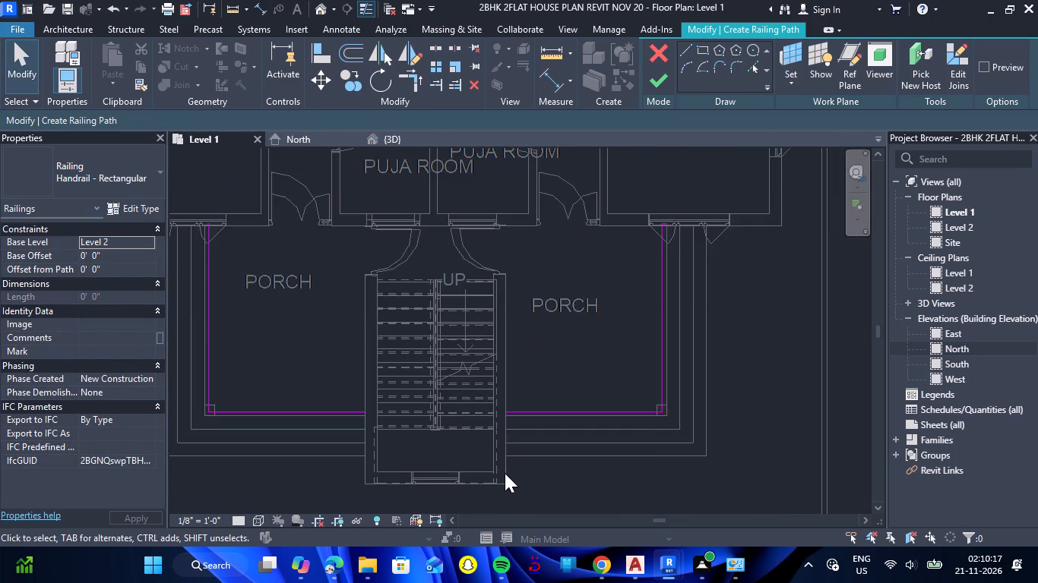
scroll(506, 450, up, 4)
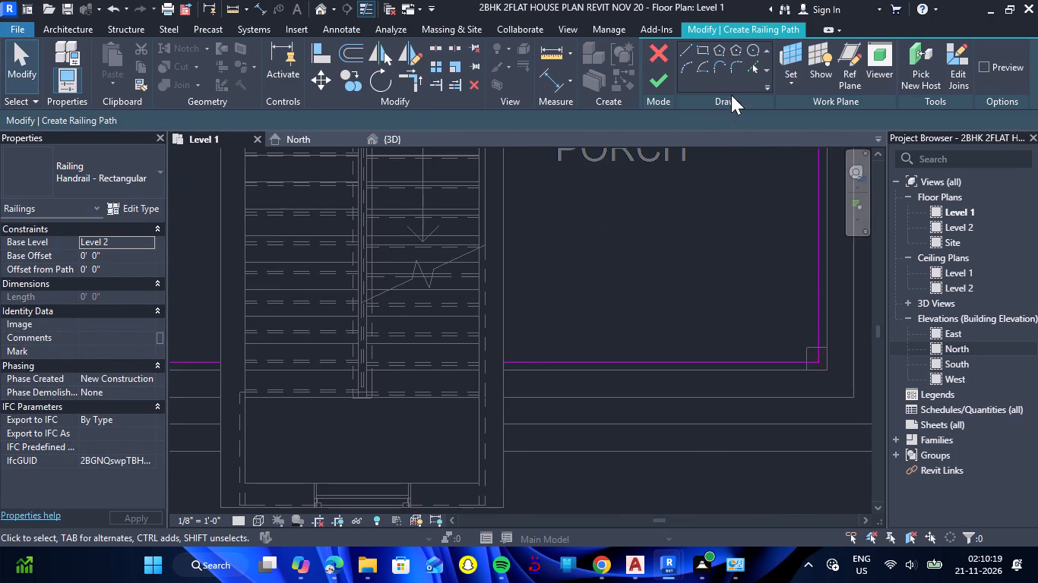
click(746, 71)
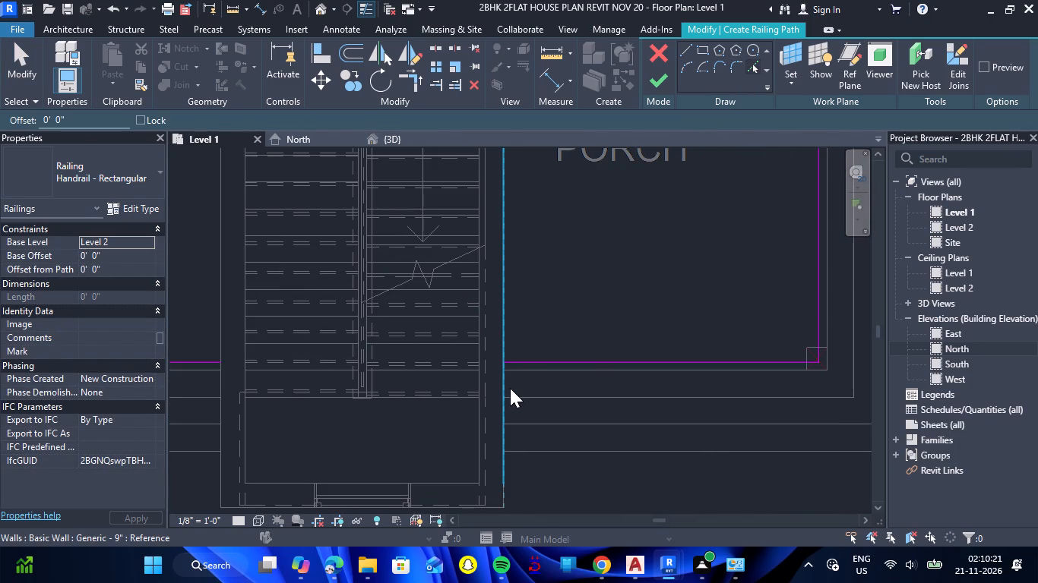
click(510, 388)
scroll(498, 395, down, 3)
scroll(483, 478, up, 5)
click(503, 465)
scroll(503, 465, down, 5)
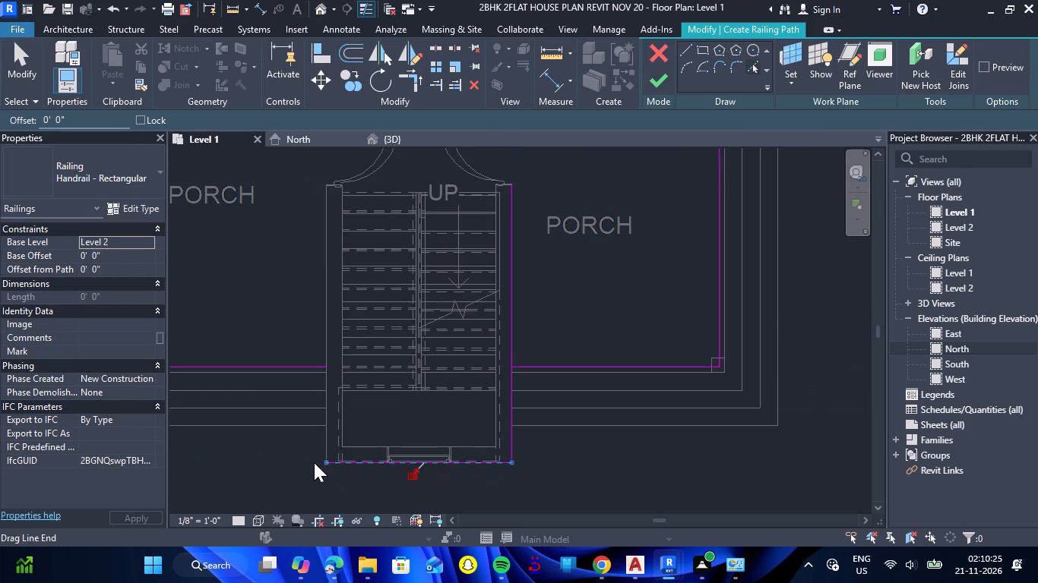
click(321, 443)
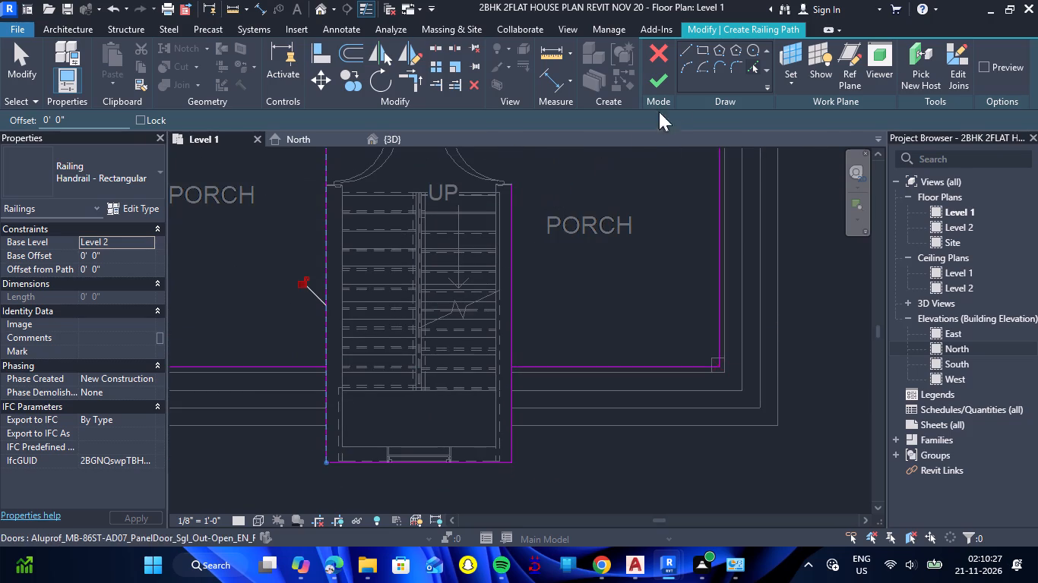
Trim the stair room's west and east path lines to corners with the porch south lines and finish the railing sketch.
click(403, 87)
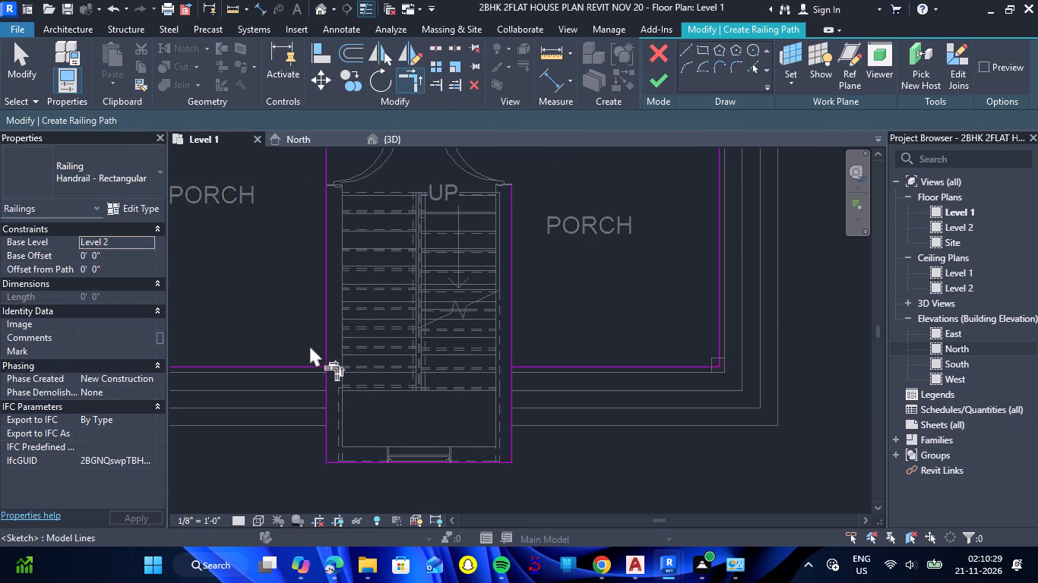
click(309, 364)
click(327, 393)
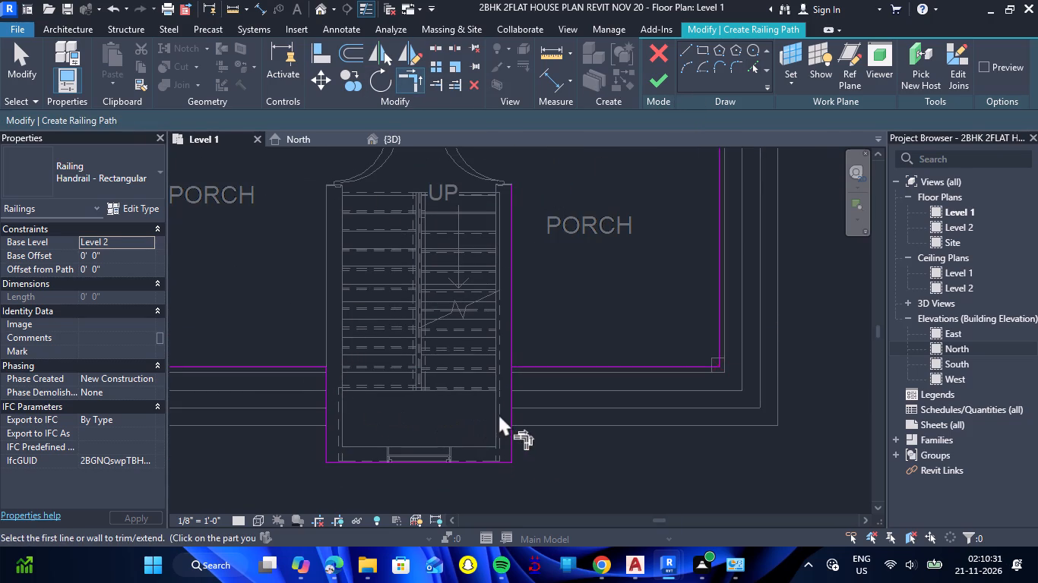
click(508, 408)
click(535, 364)
scroll(555, 414, down, 2)
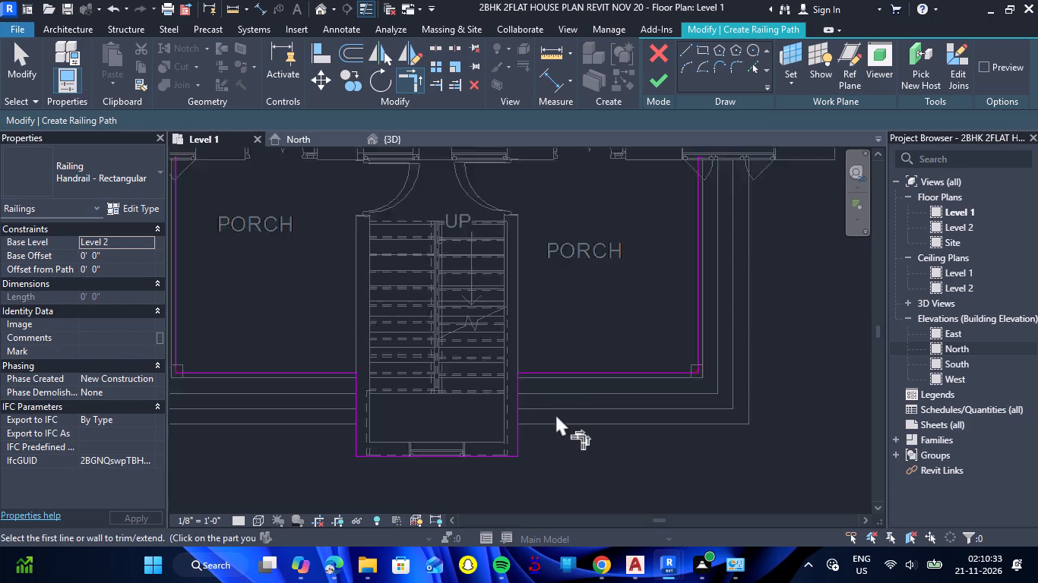
scroll(555, 414, down, 2)
click(656, 80)
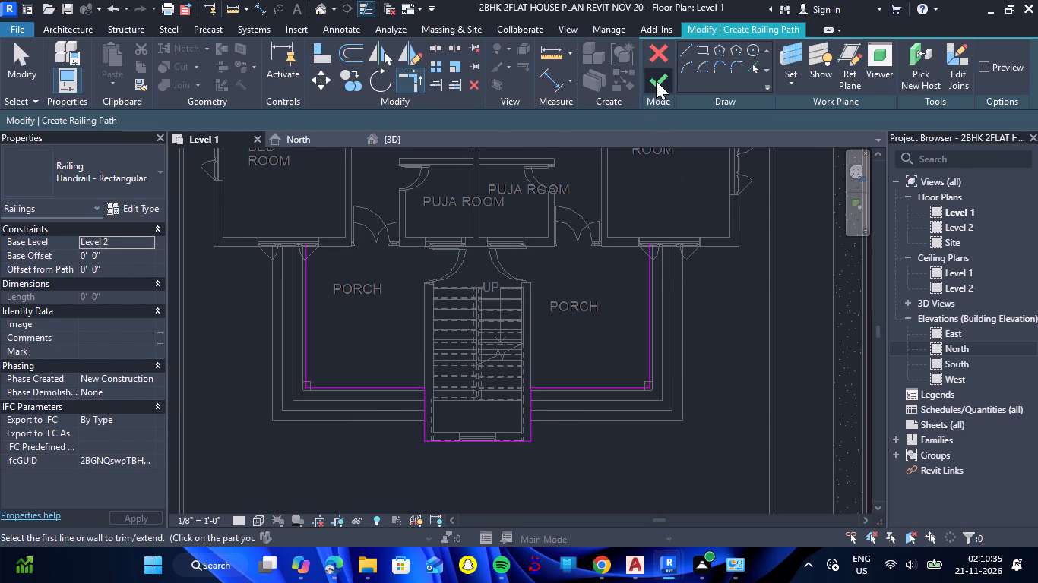
In the 3D view, change the new roof railing's type to Guardrail - Pipe.
click(419, 143)
scroll(407, 264, down, 6)
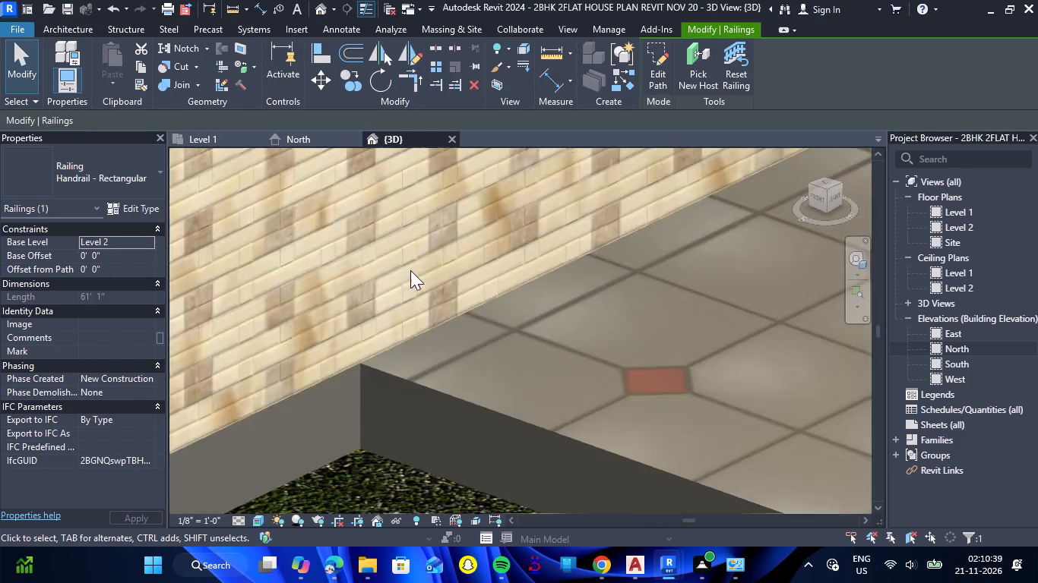
scroll(438, 295, down, 15)
scroll(449, 346, down, 6)
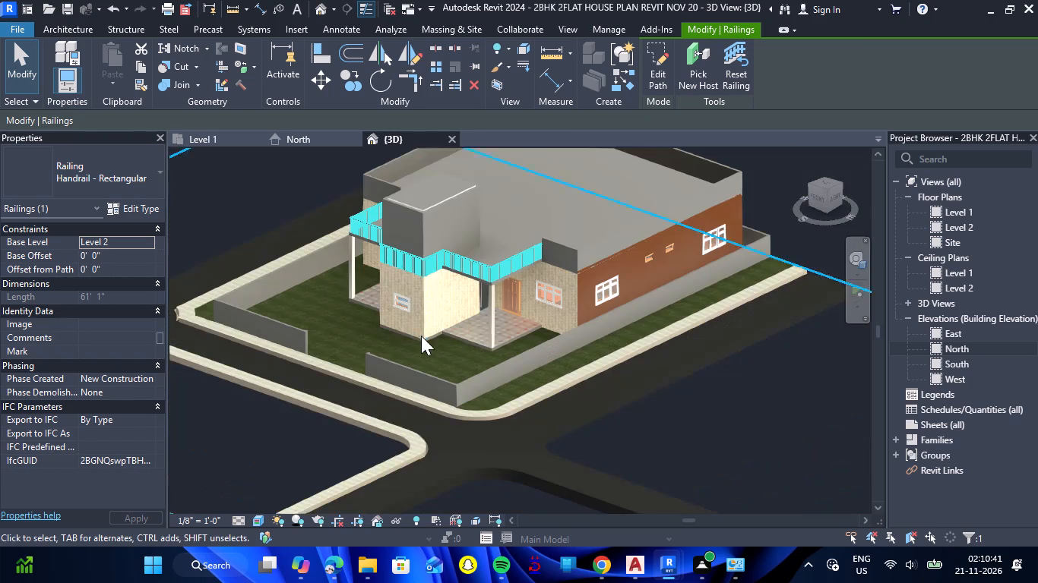
scroll(353, 216, up, 6)
key(Escape)
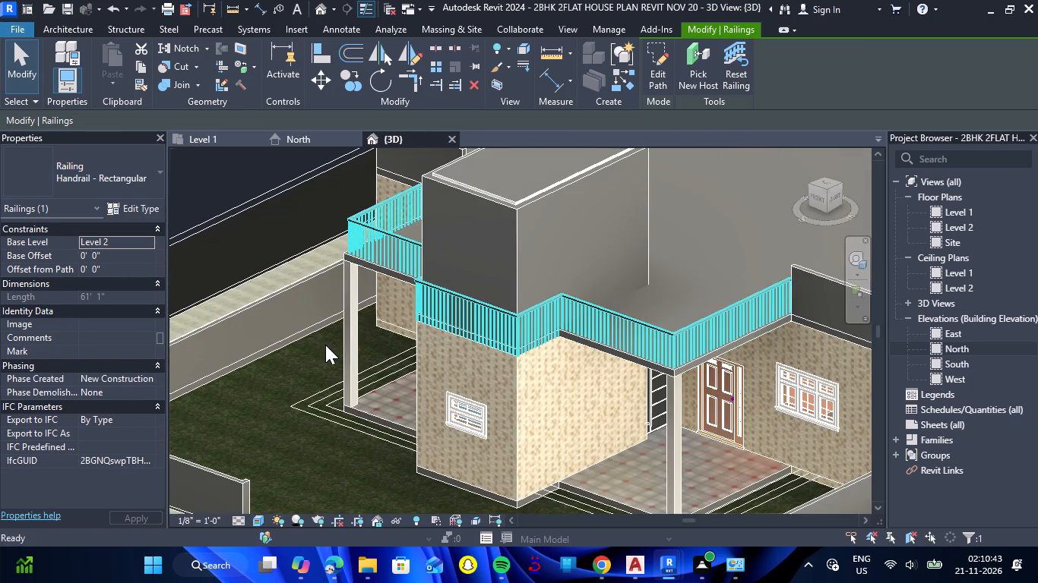
scroll(456, 329, up, 6)
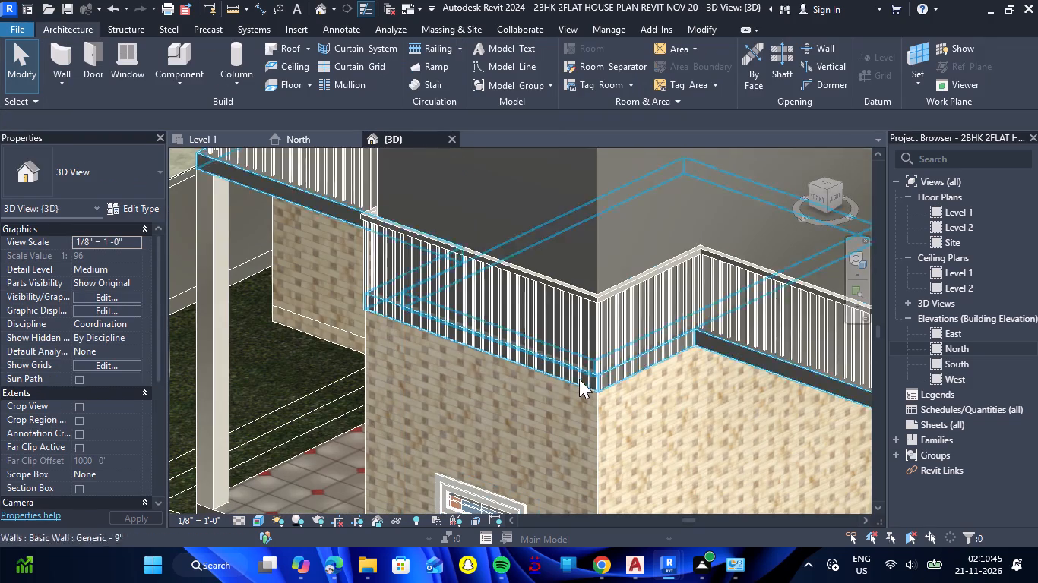
click(581, 378)
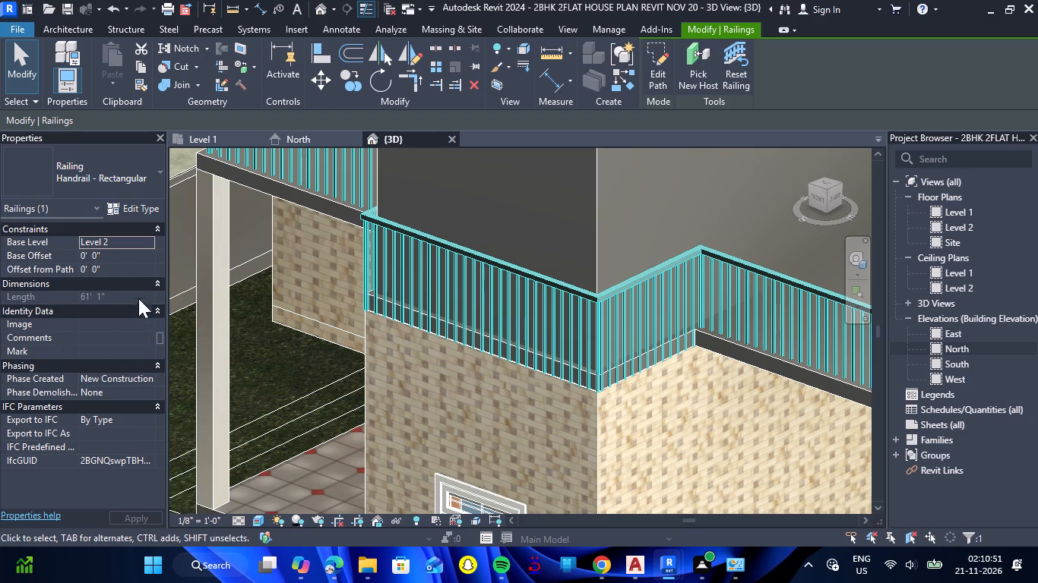
click(160, 178)
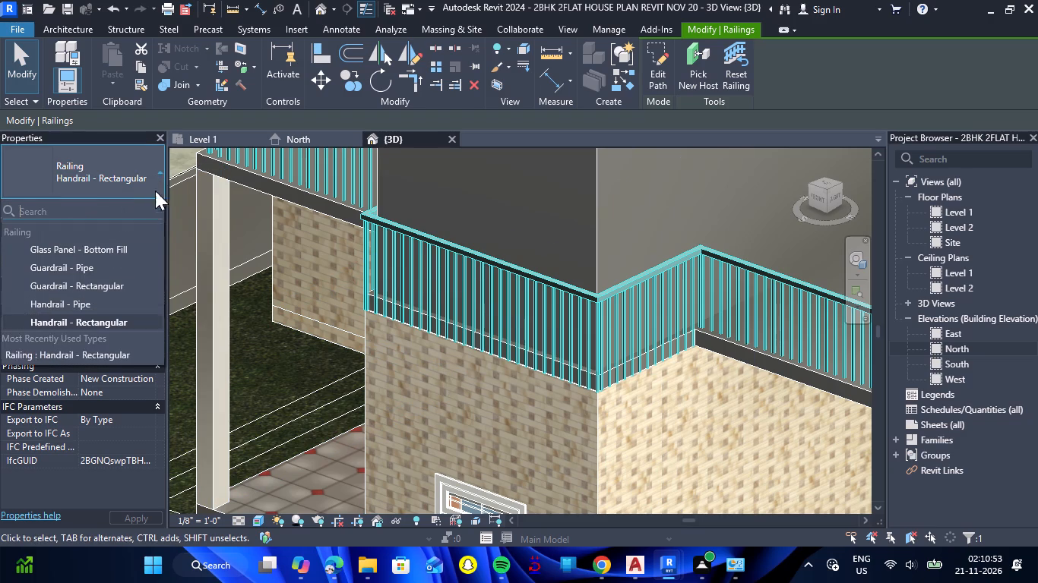
click(128, 268)
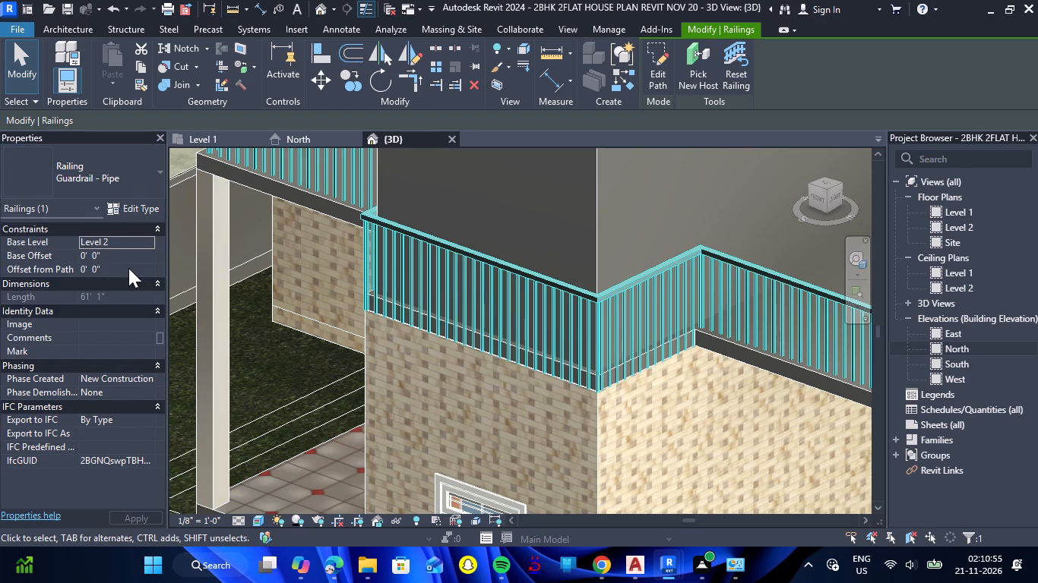
From the front 3D view, nudge the pipe railing upward to a base offset of 0' 4".
scroll(265, 355, down, 2)
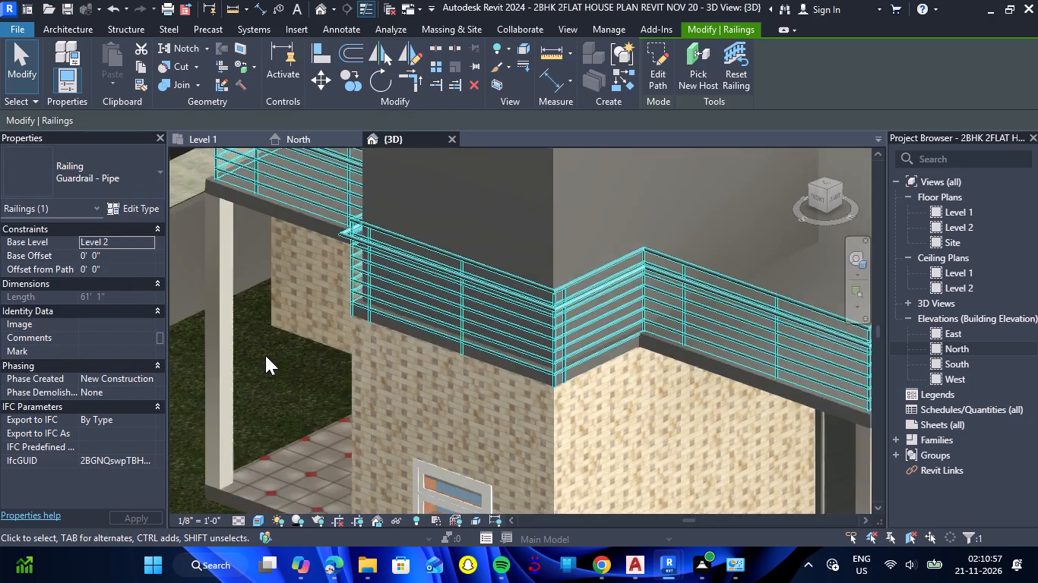
scroll(265, 355, down, 7)
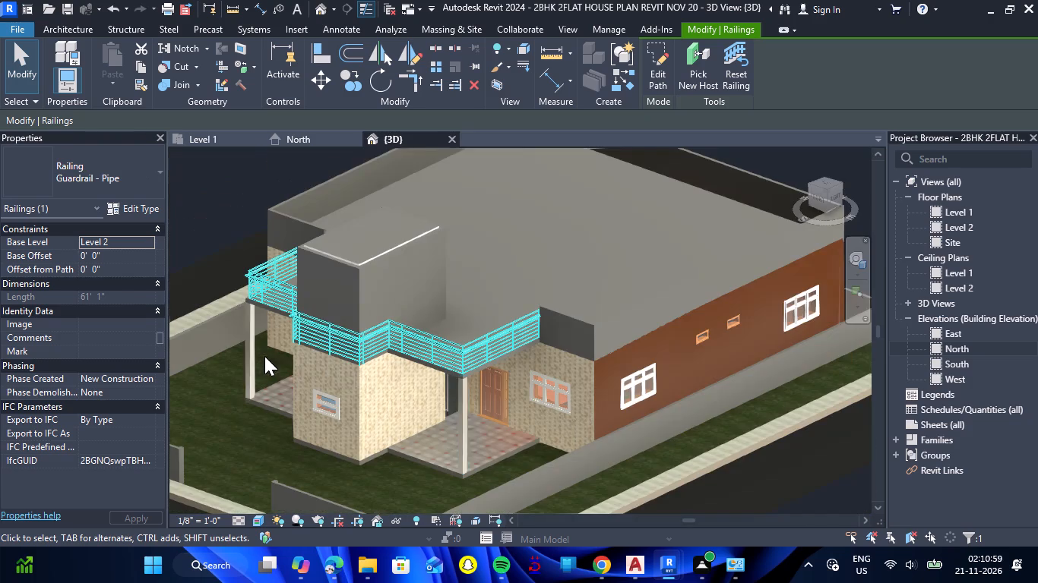
click(229, 424)
shift+drag(229, 430, 324, 437)
shift+right_drag(229, 430, 324, 437)
scroll(371, 373, down, 3)
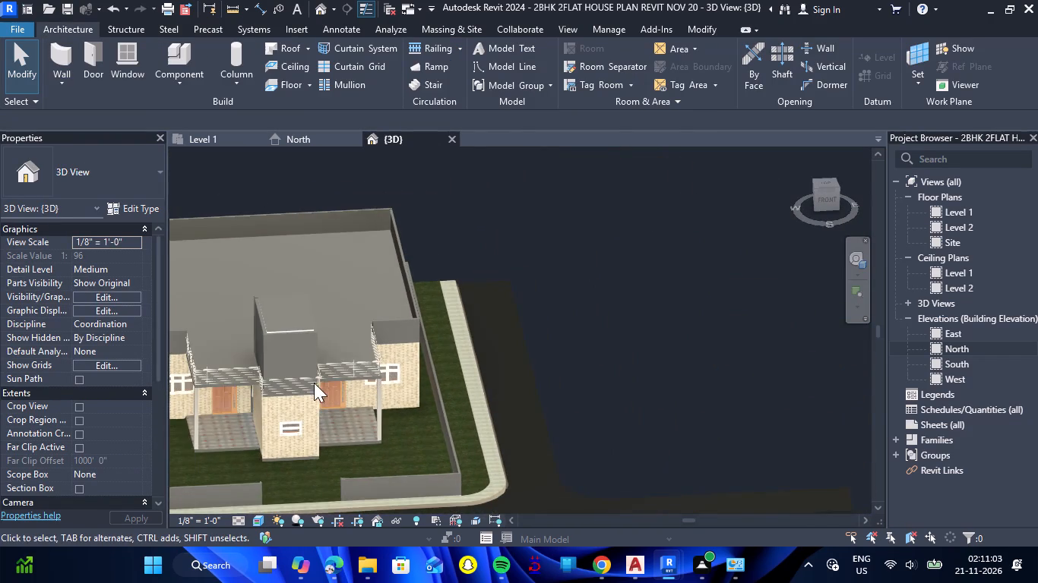
scroll(314, 383, up, 7)
click(824, 200)
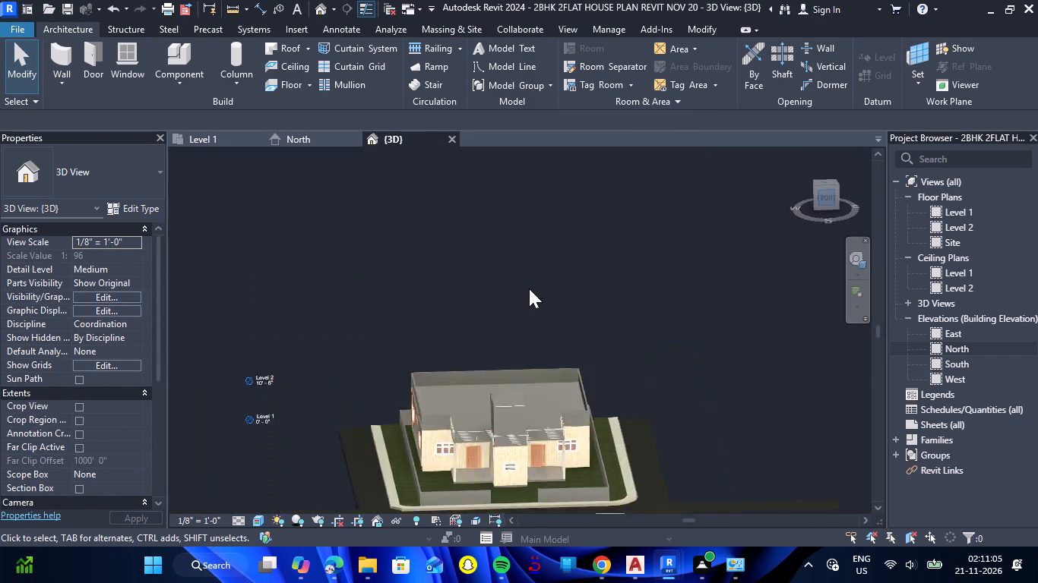
scroll(495, 326, up, 9)
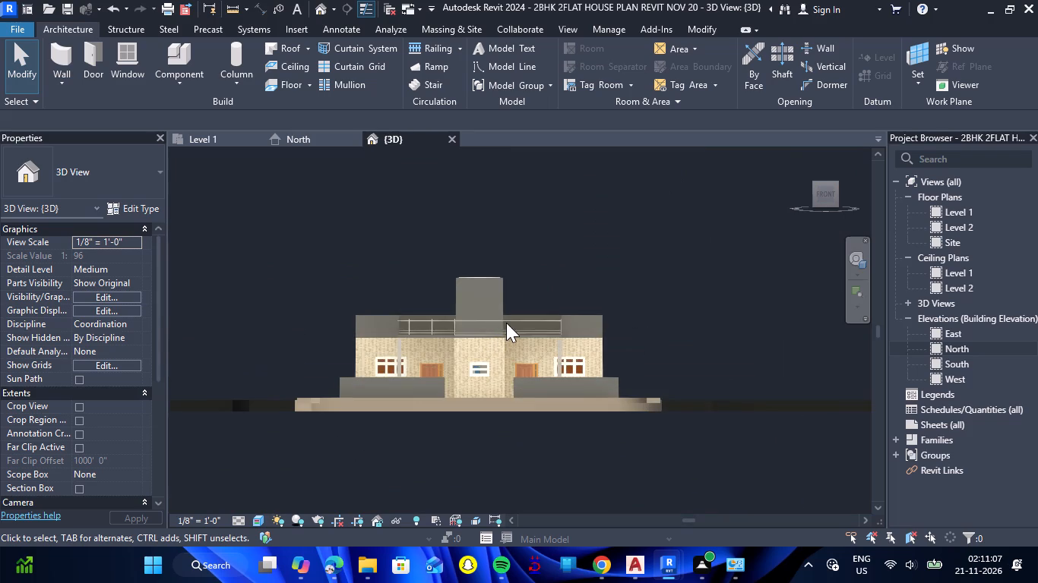
scroll(506, 323, up, 15)
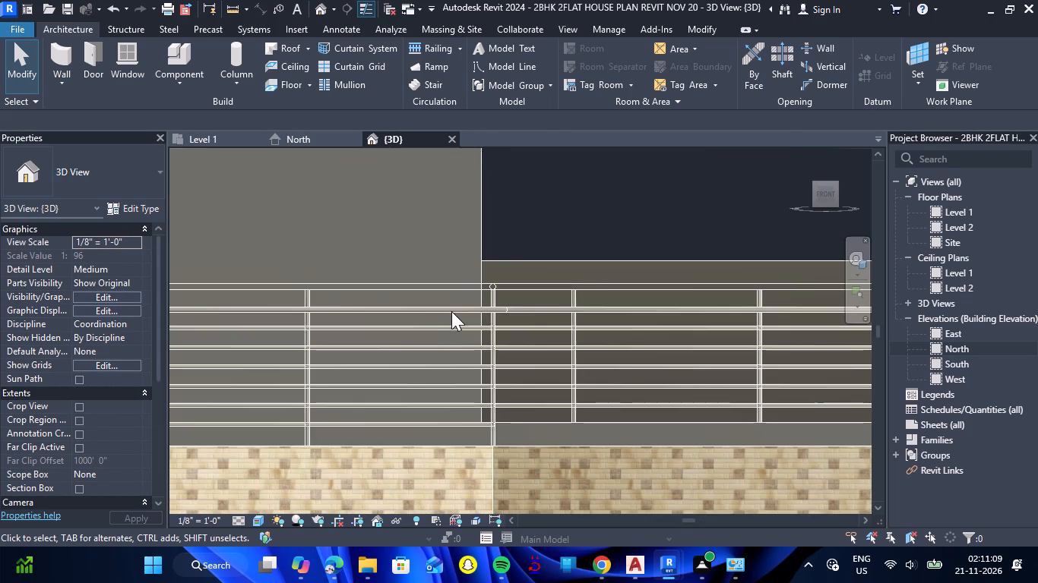
click(451, 311)
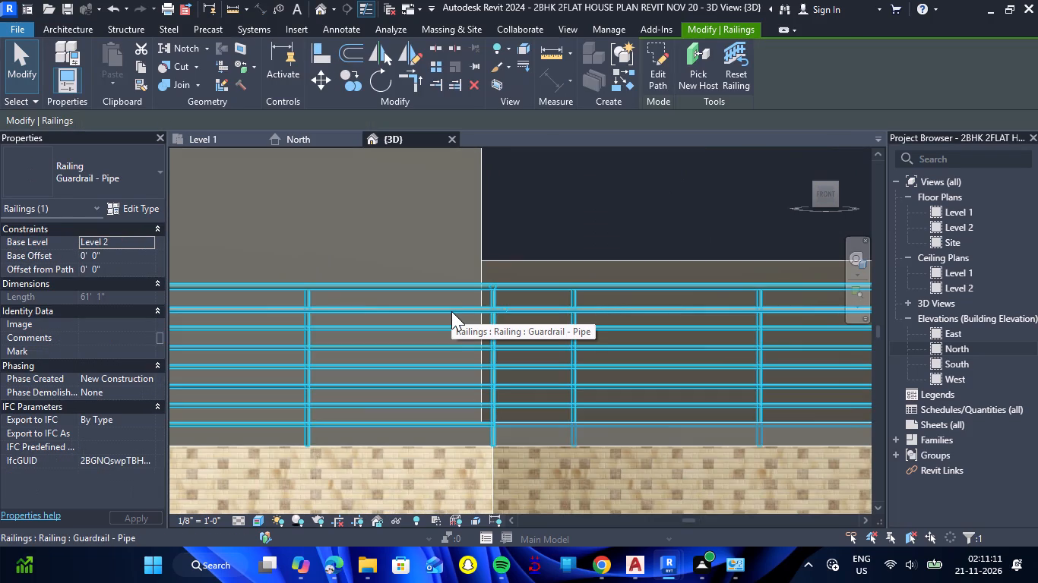
key(Up)
key(Up)
key(Up)
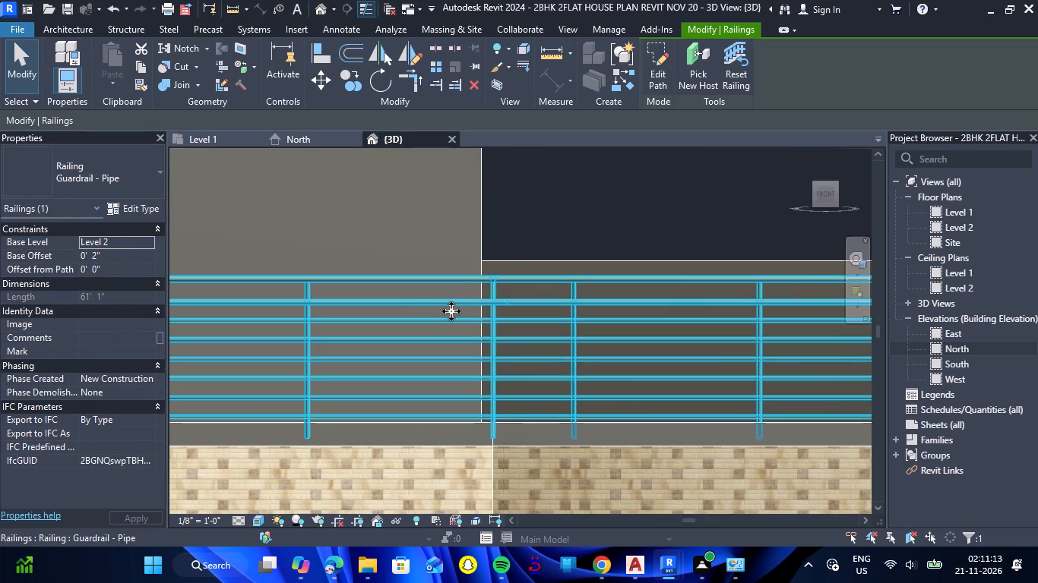
key(Up)
scroll(449, 298, down, 6)
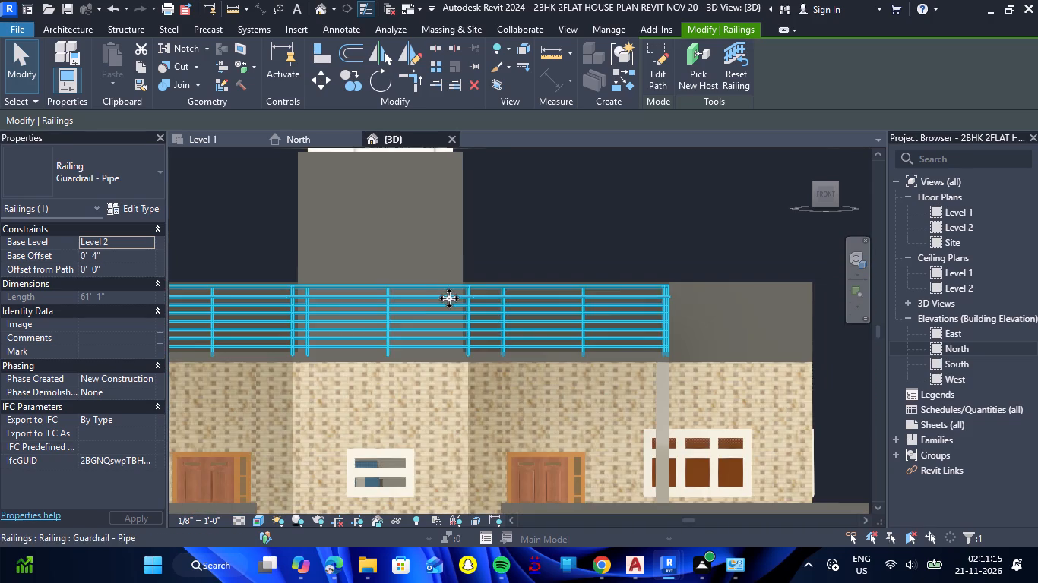
From the house's west side in 3D, nudge the pipe railing slightly north, inward from the stair room's front edge, and slightly upward.
scroll(451, 298, down, 3)
drag(364, 367, 540, 441)
shift+right_drag(364, 367, 540, 441)
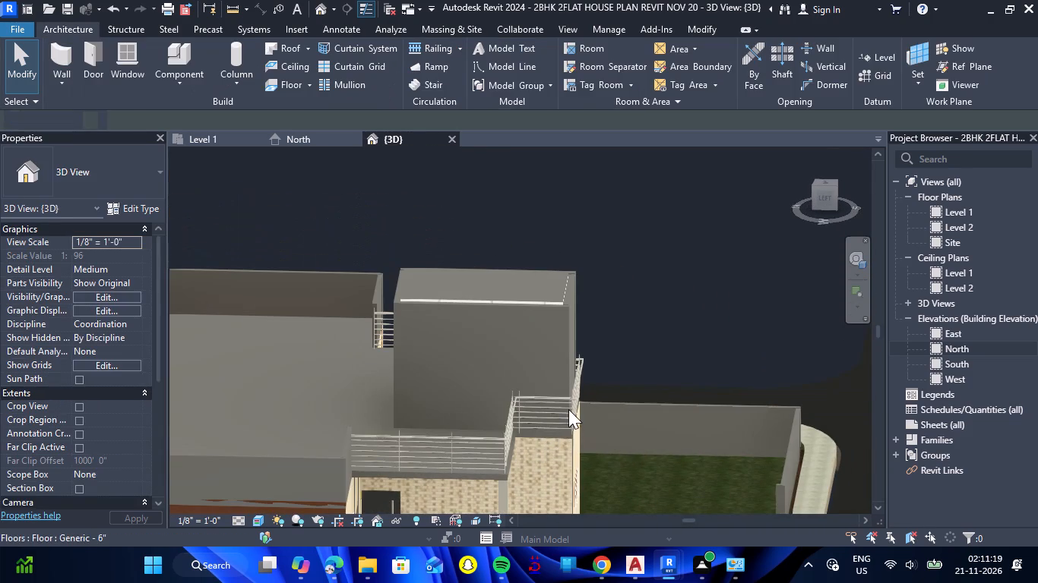
scroll(568, 409, up, 12)
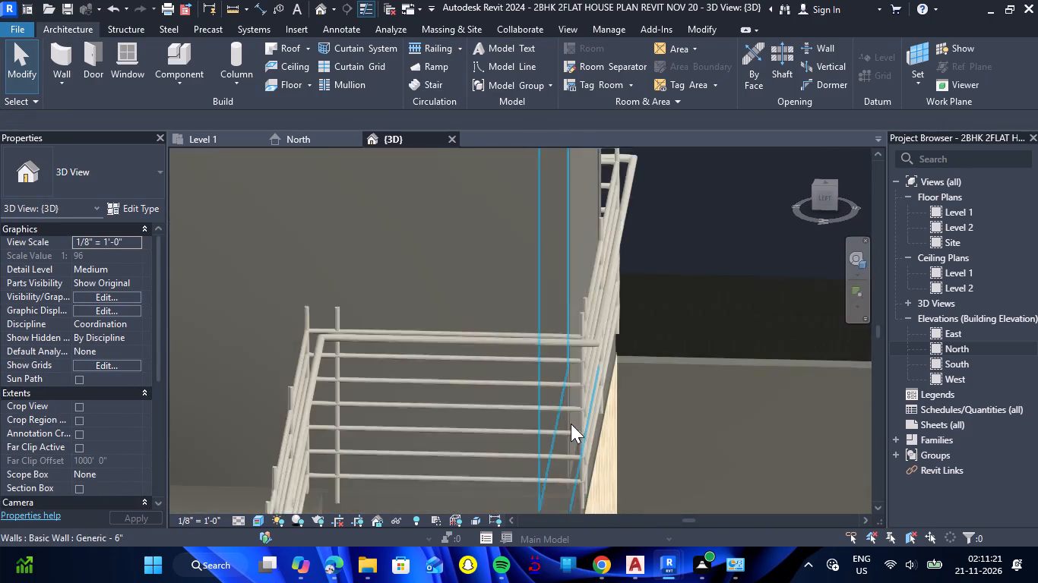
click(584, 396)
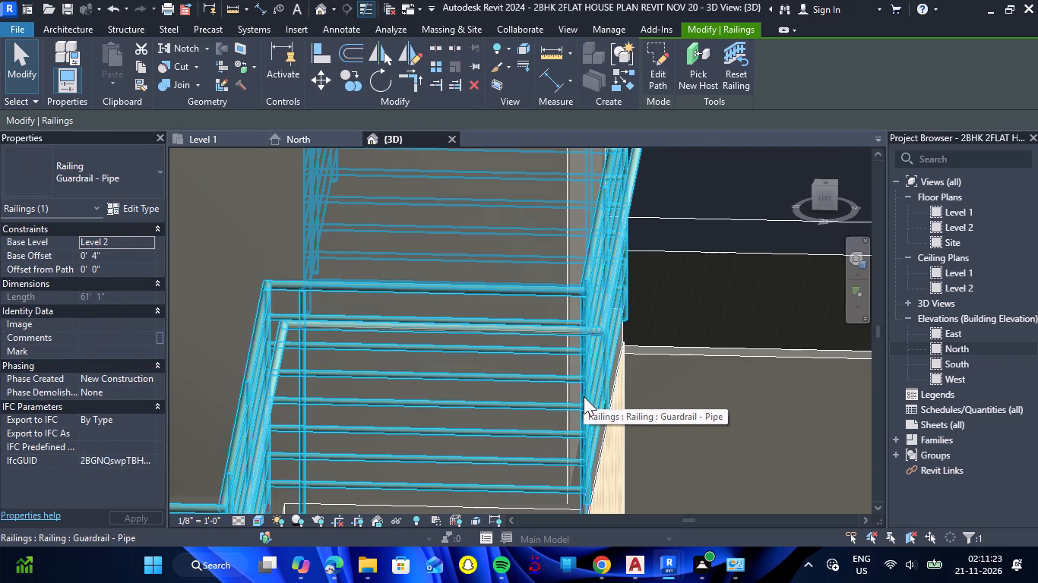
key(Left)
key(Left)
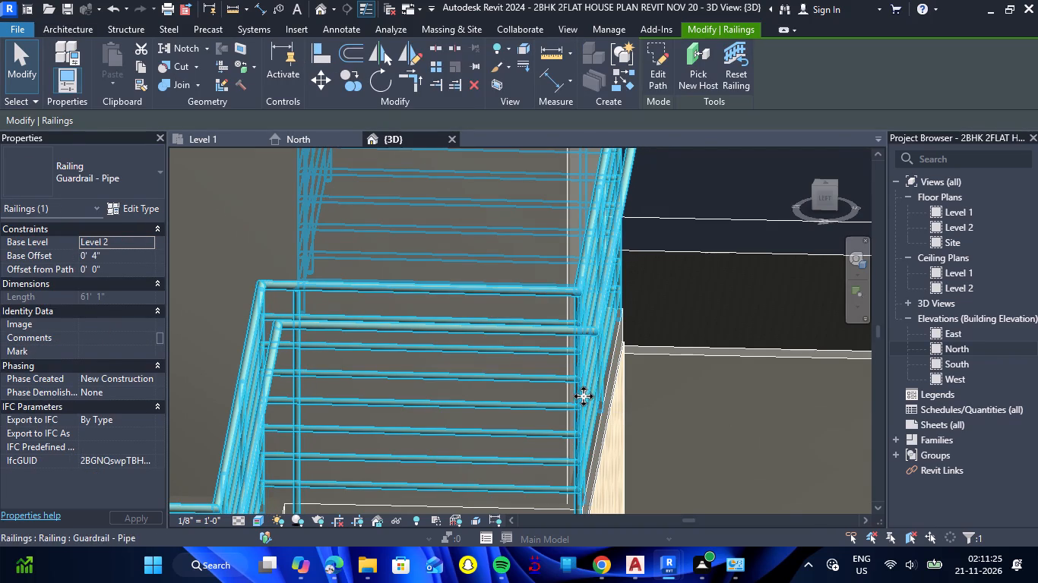
key(Up)
key(Up)
key(Left)
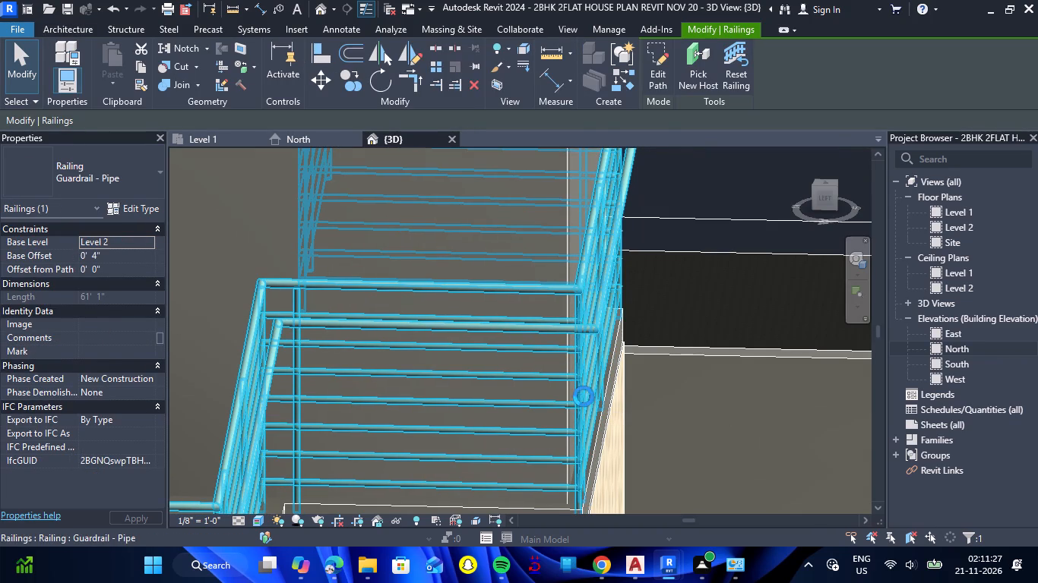
key(Left)
Examine the pipe railing's position along the porch roof edges and around the stair room.
scroll(584, 396, down, 4)
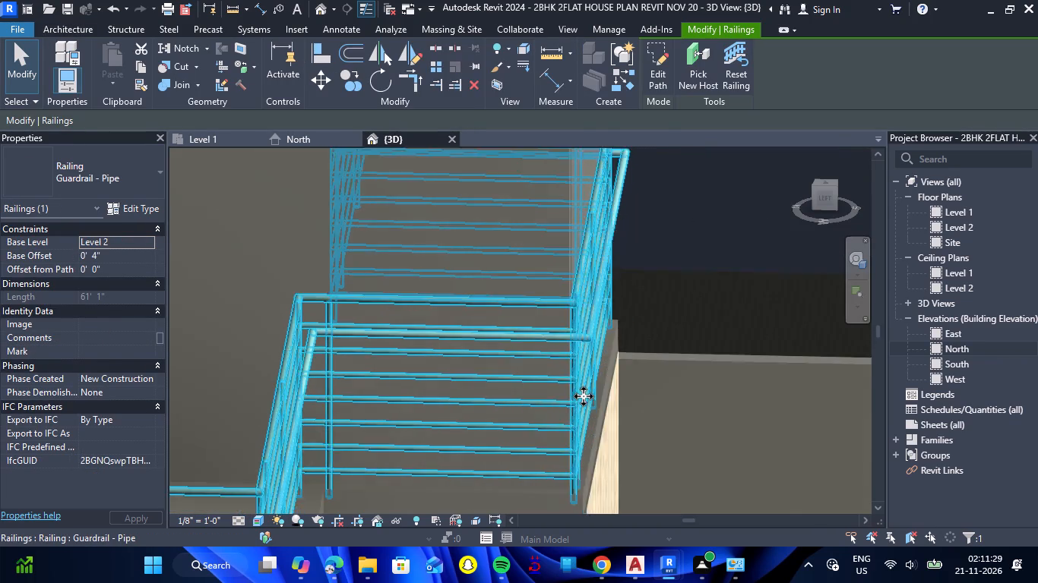
scroll(584, 396, down, 8)
click(680, 288)
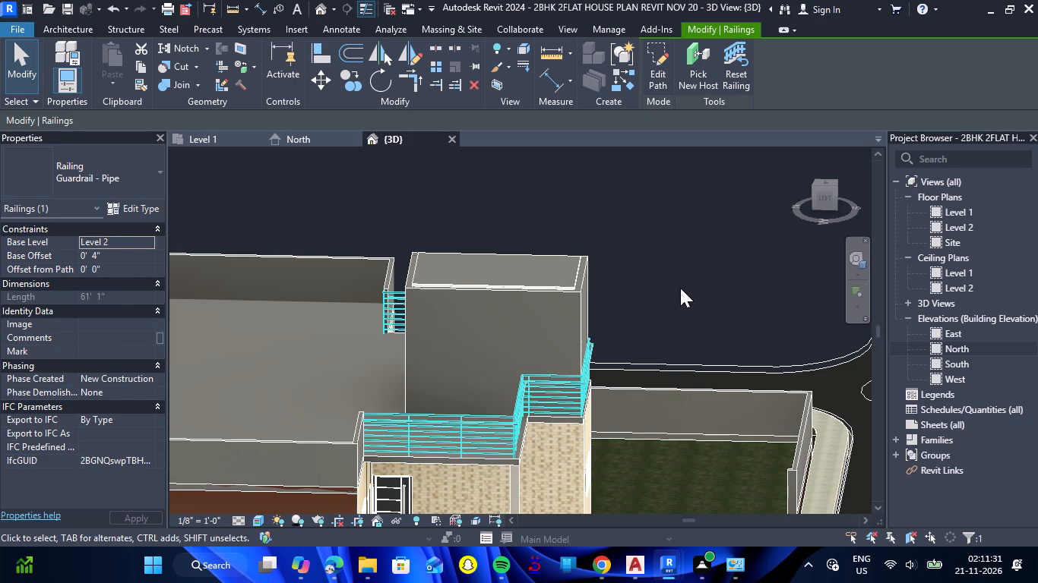
scroll(378, 411, up, 4)
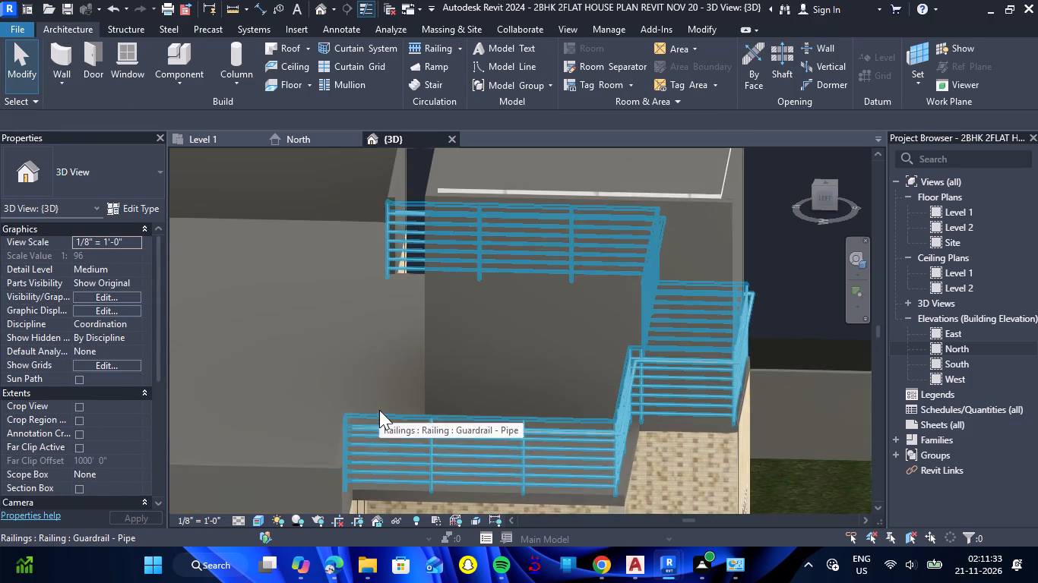
scroll(340, 435, up, 2)
scroll(411, 409, down, 3)
scroll(507, 481, up, 3)
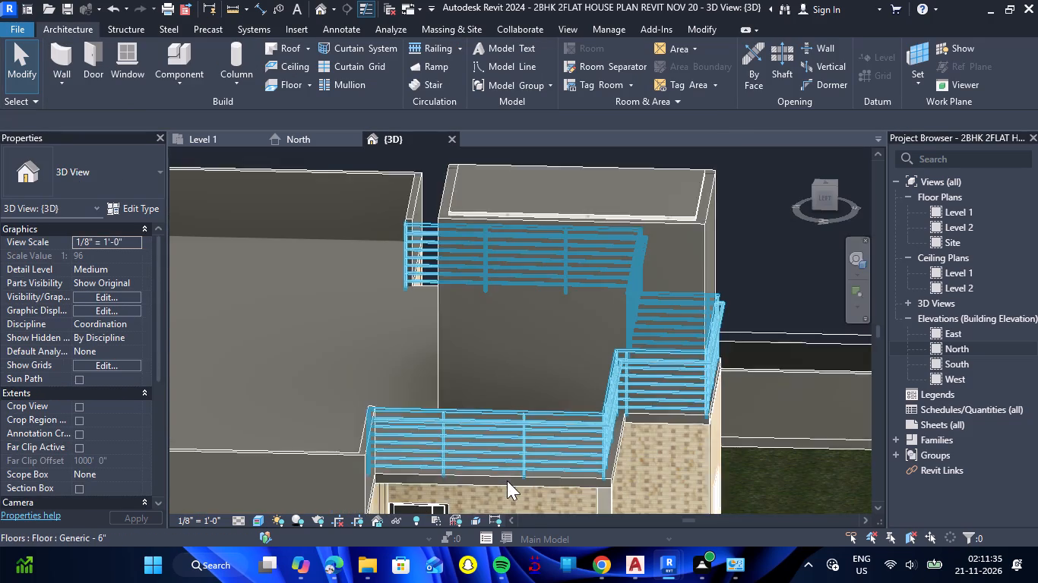
scroll(507, 481, up, 4)
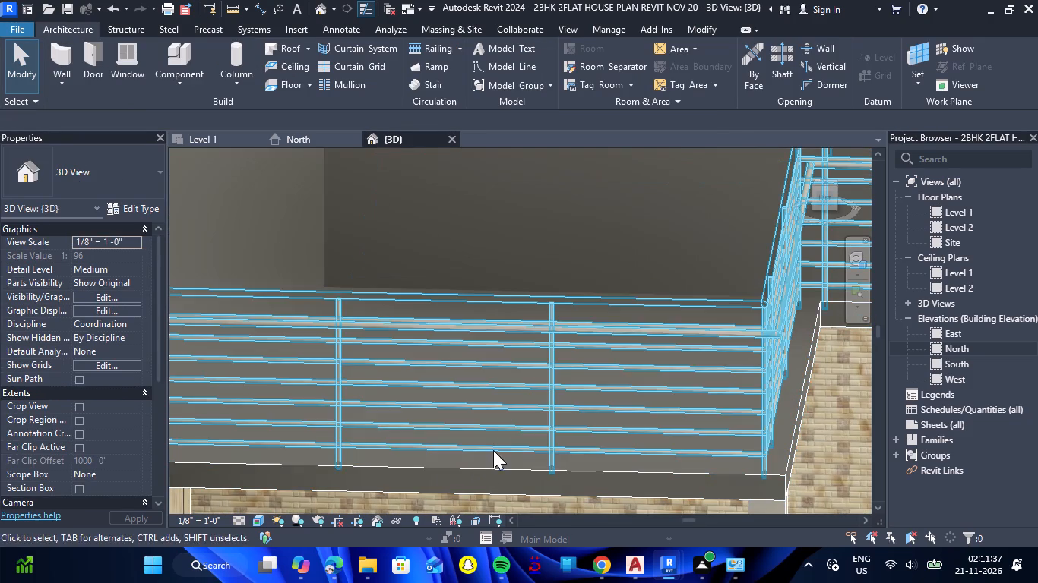
Change the Level 2 pipe railing along the porch and stair room edges to the Glass Panel - Bottom Fill type.
click(505, 439)
click(533, 444)
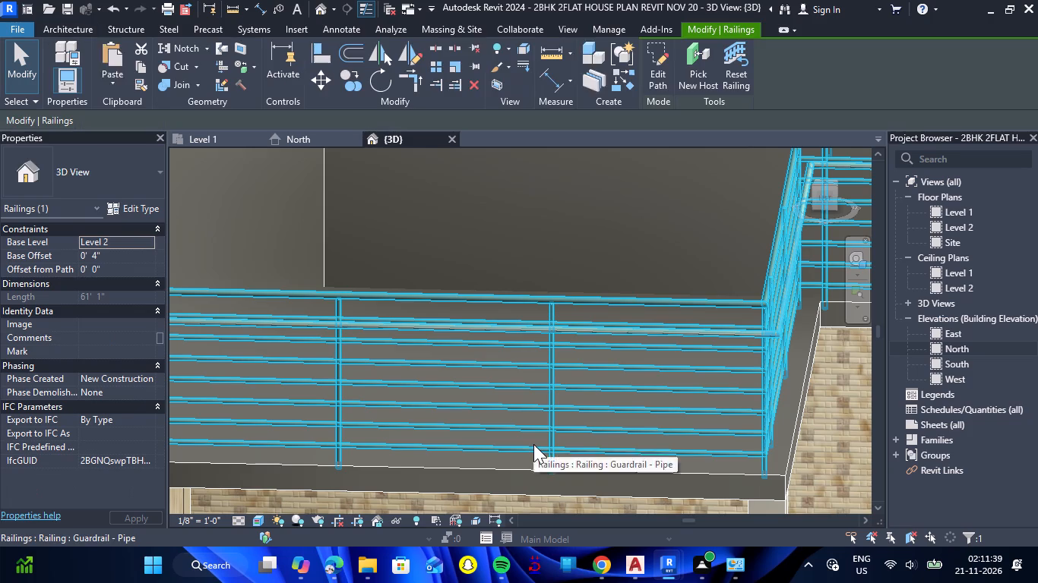
click(160, 176)
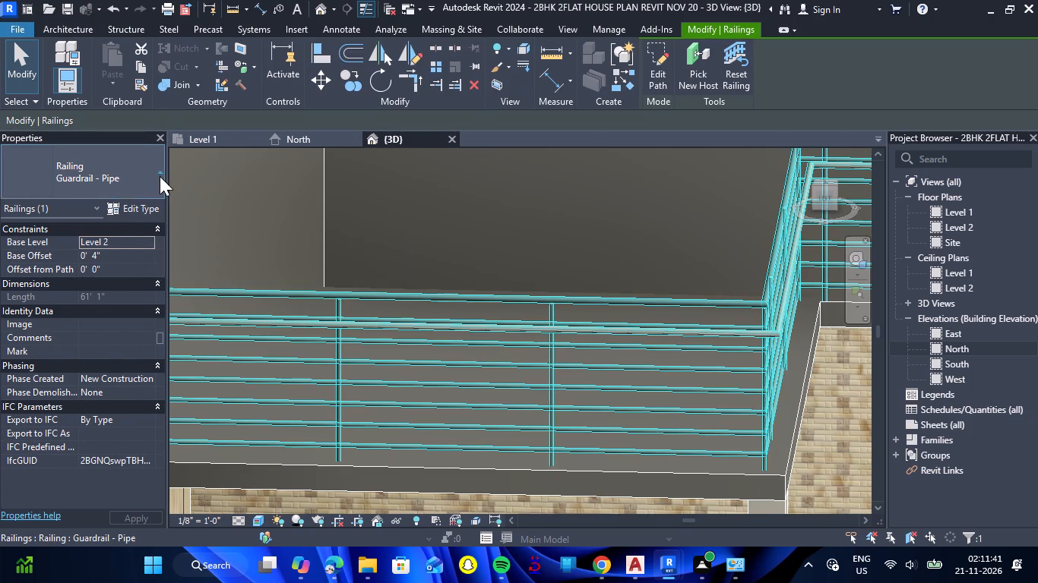
click(109, 255)
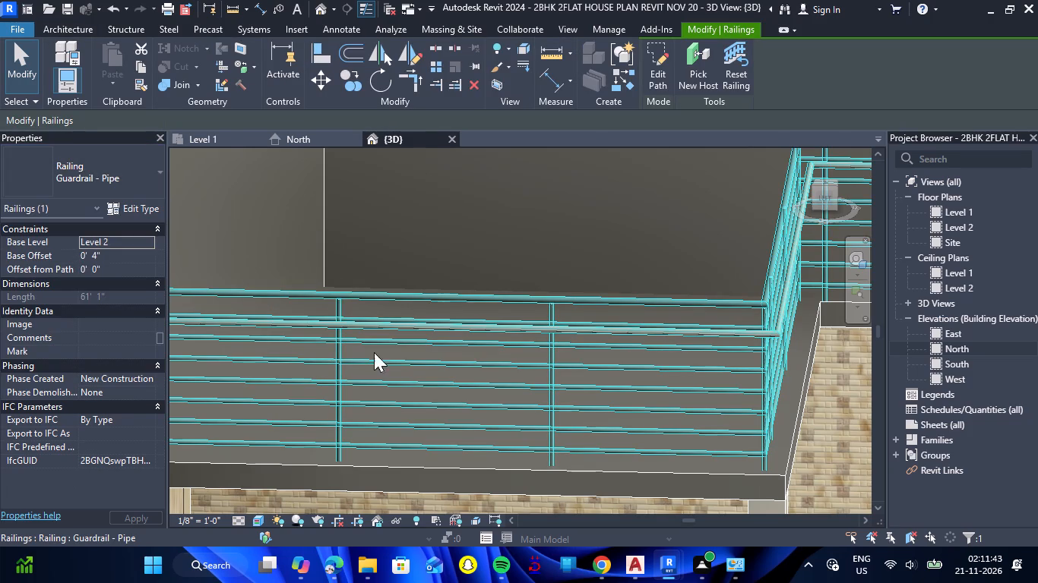
scroll(389, 362, down, 6)
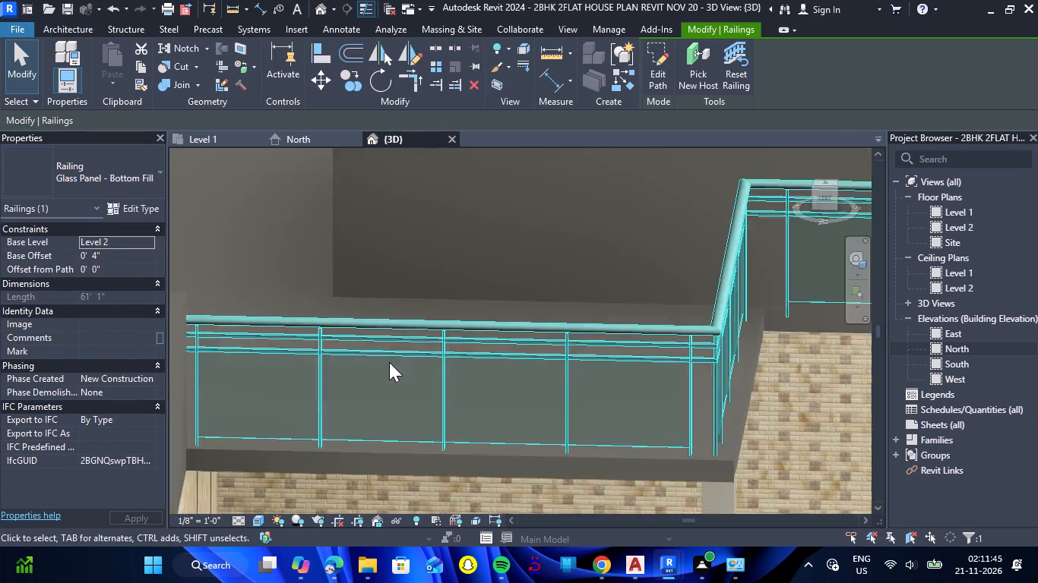
click(714, 403)
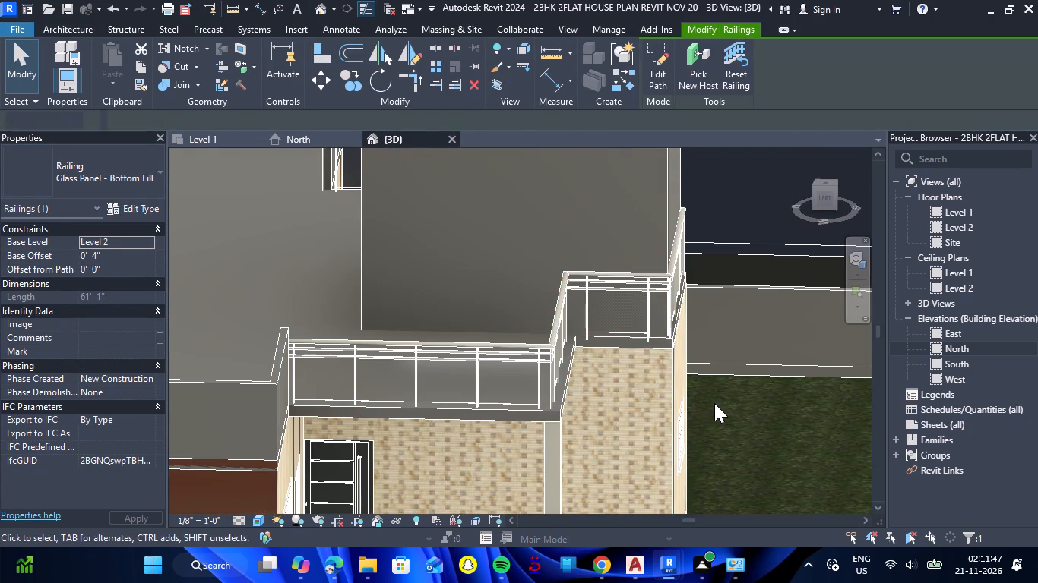
Examine the glass panel railing around the porch roofs and stair room from the front, side and back of the house.
shift+drag(755, 403, 712, 415)
shift+right_drag(755, 403, 712, 415)
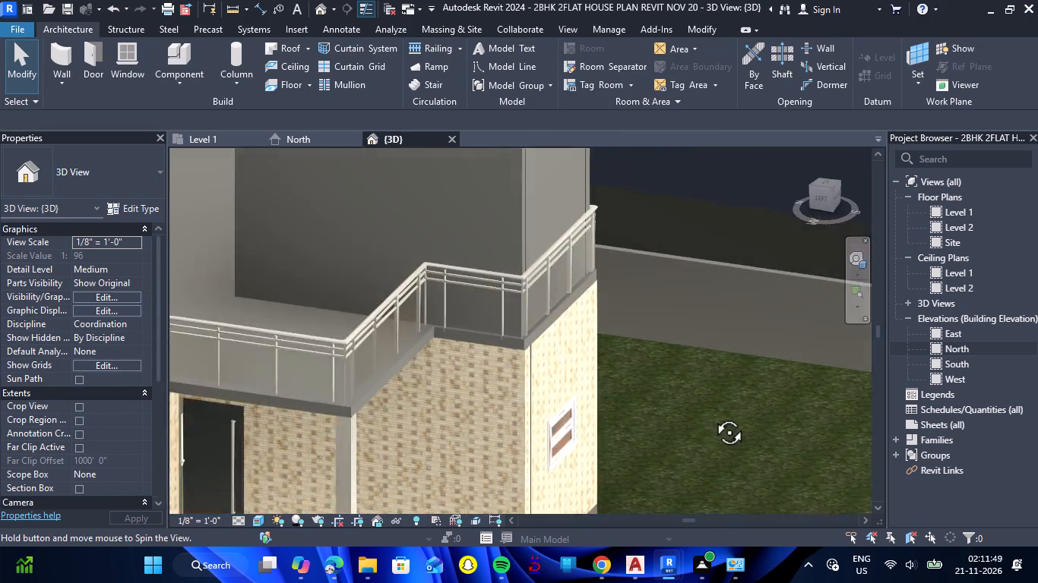
shift+drag(712, 415, 590, 431)
shift+right_drag(712, 415, 590, 431)
scroll(506, 388, down, 6)
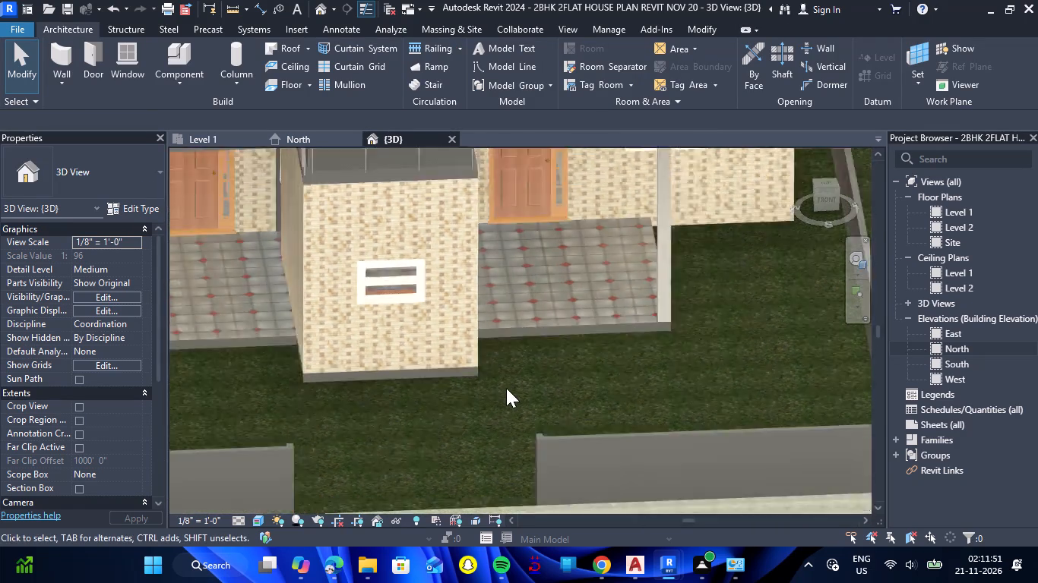
scroll(543, 380, down, 4)
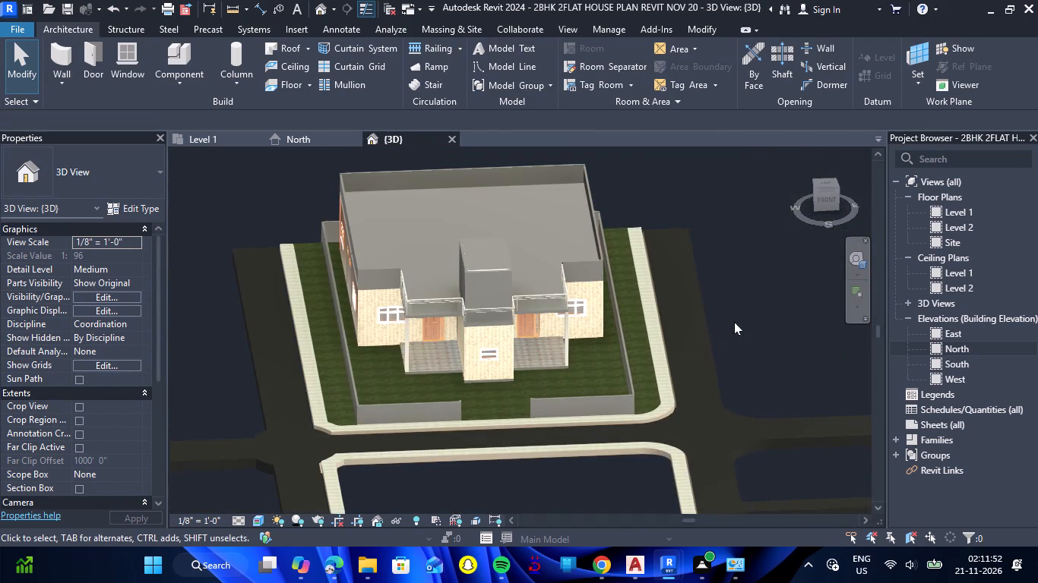
shift+drag(741, 322, 531, 319)
shift+right_drag(741, 322, 531, 319)
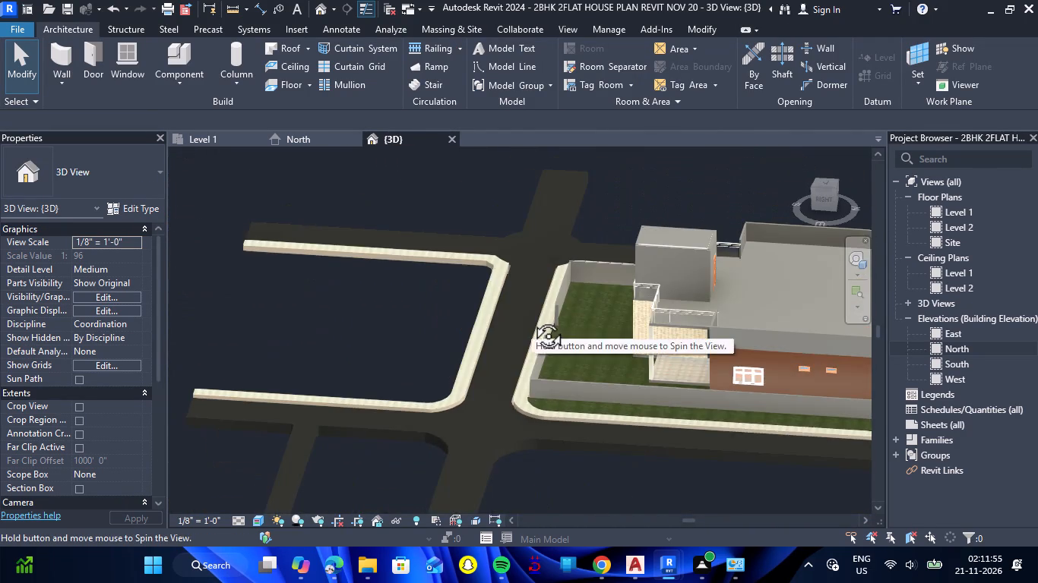
shift+drag(531, 319, 519, 334)
shift+right_drag(531, 319, 519, 334)
scroll(519, 334, down, 3)
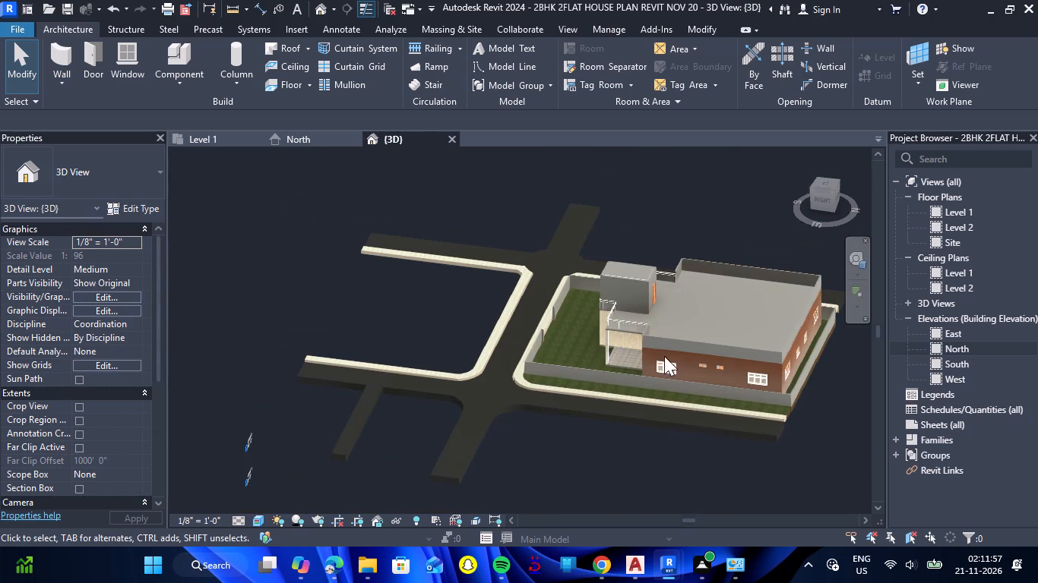
scroll(714, 315, up, 4)
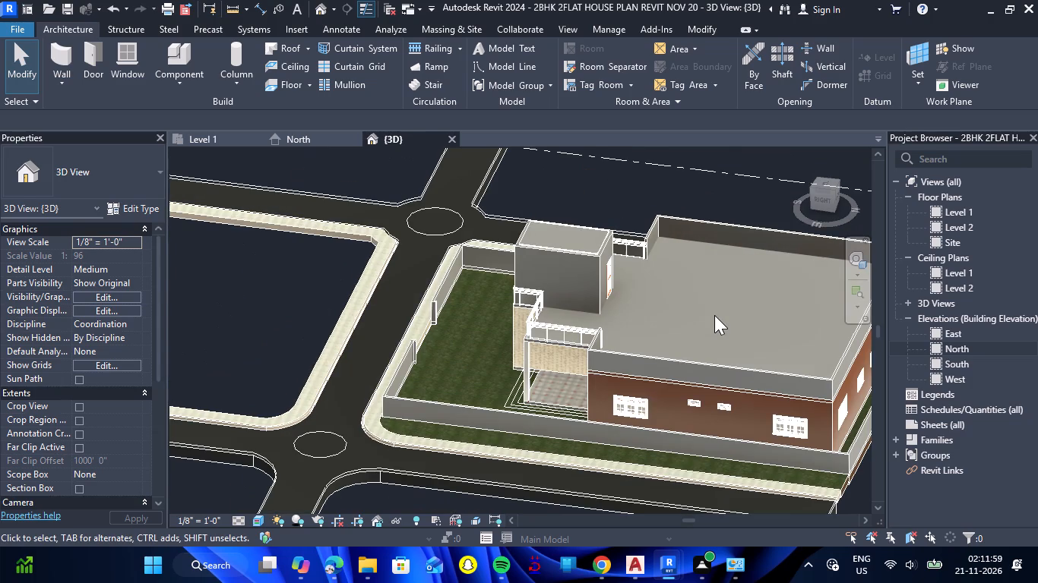
shift+right_drag(742, 299, 736, 306)
shift+drag(742, 299, 736, 306)
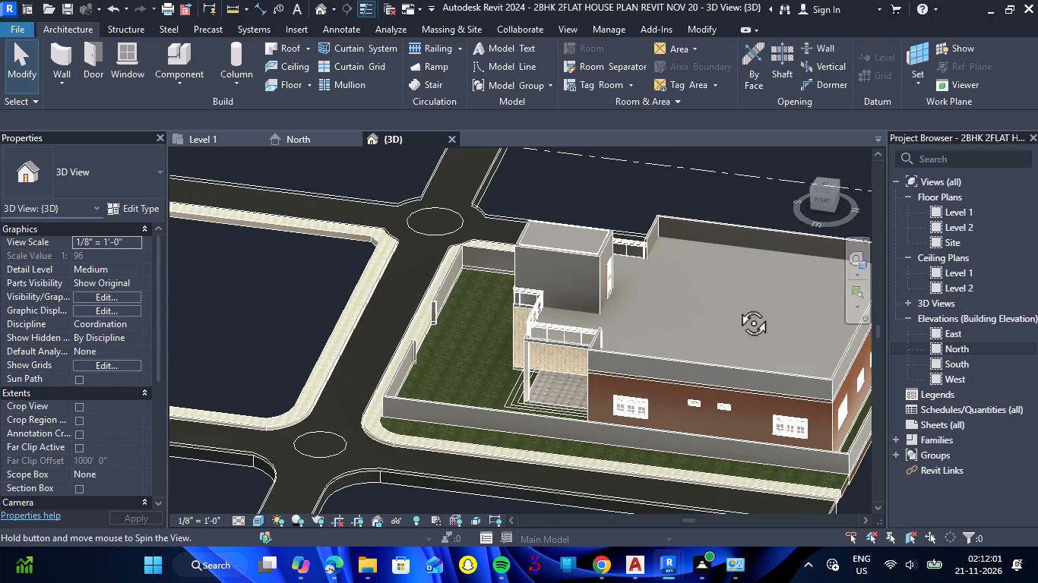
shift+drag(736, 306, 600, 301)
shift+right_drag(736, 306, 600, 301)
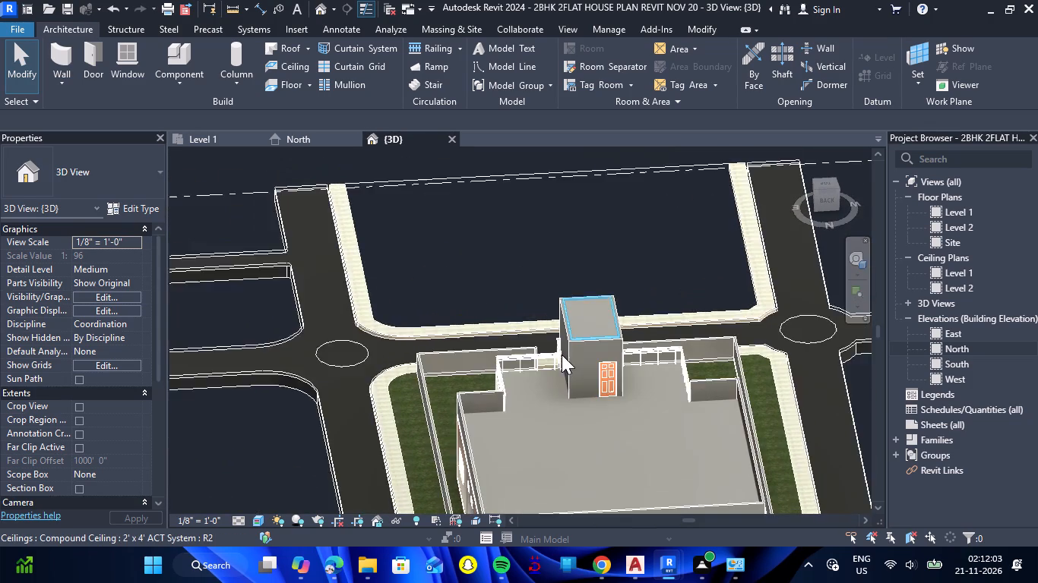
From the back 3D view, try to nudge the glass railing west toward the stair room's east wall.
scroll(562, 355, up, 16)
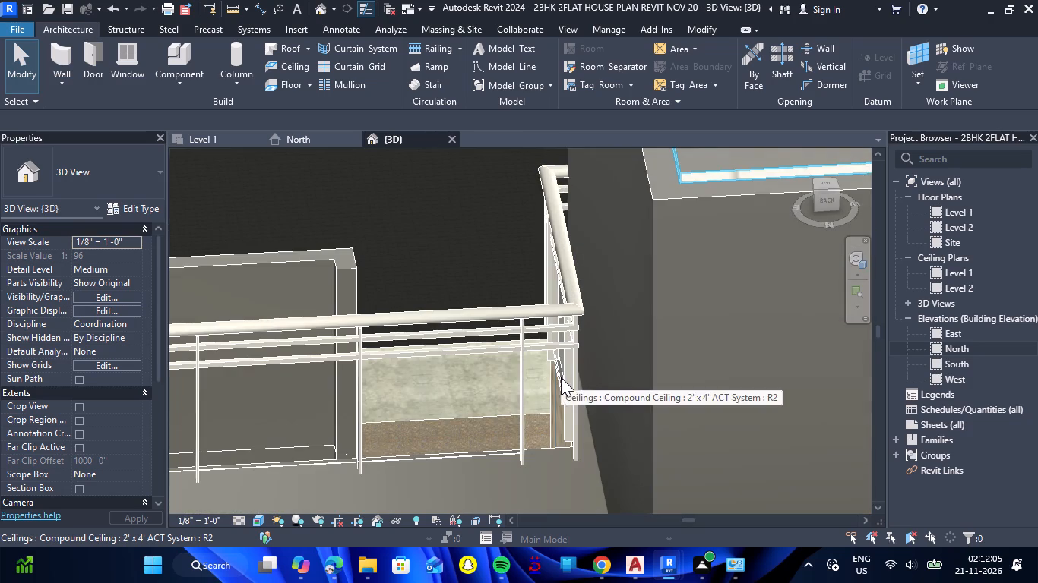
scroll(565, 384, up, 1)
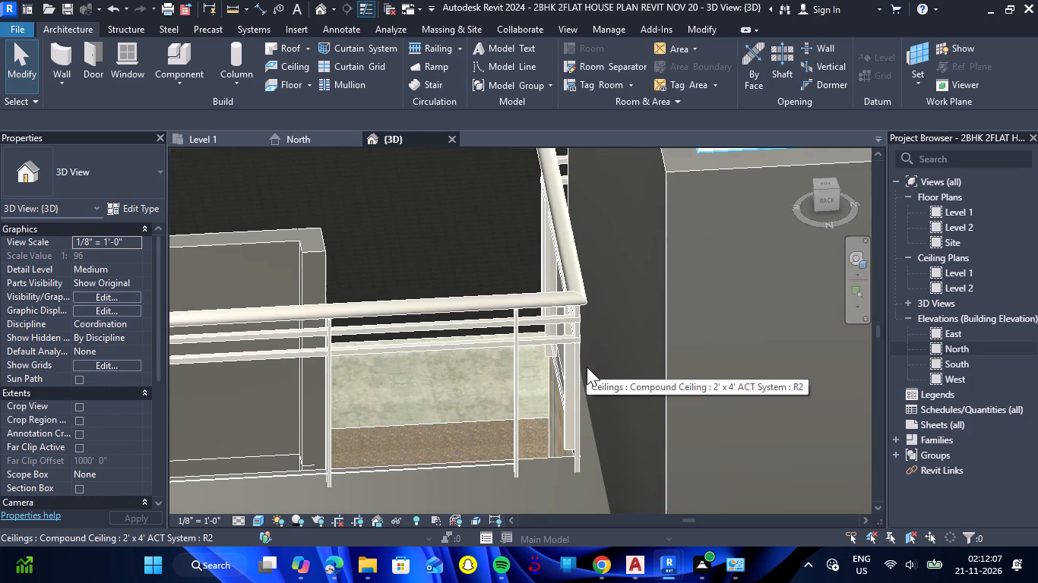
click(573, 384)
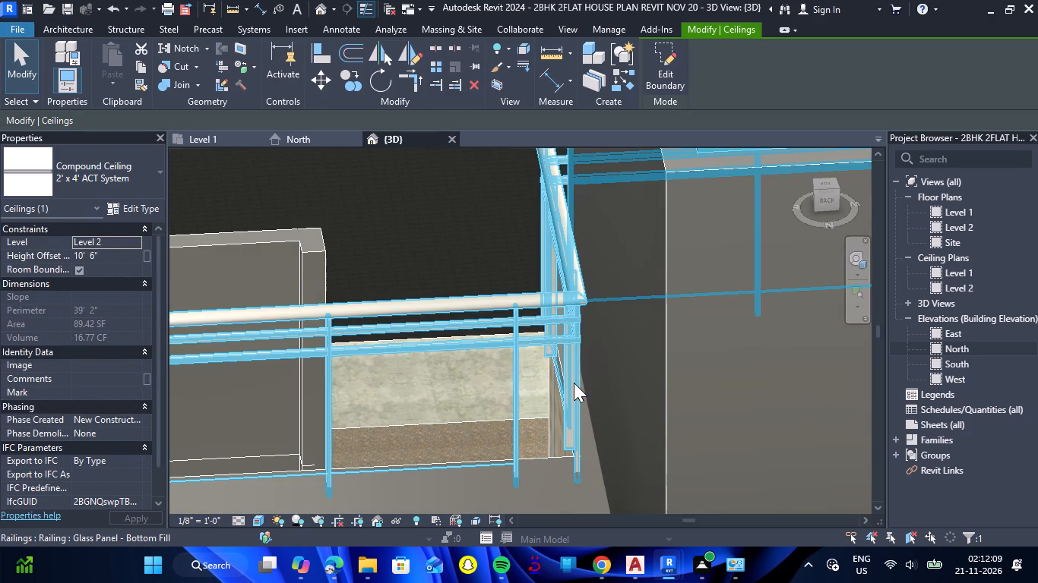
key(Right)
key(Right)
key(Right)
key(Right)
From the back 3D view, select the glass railing and nudge it slightly west, toward the stair room's east wall.
scroll(588, 374, down, 3)
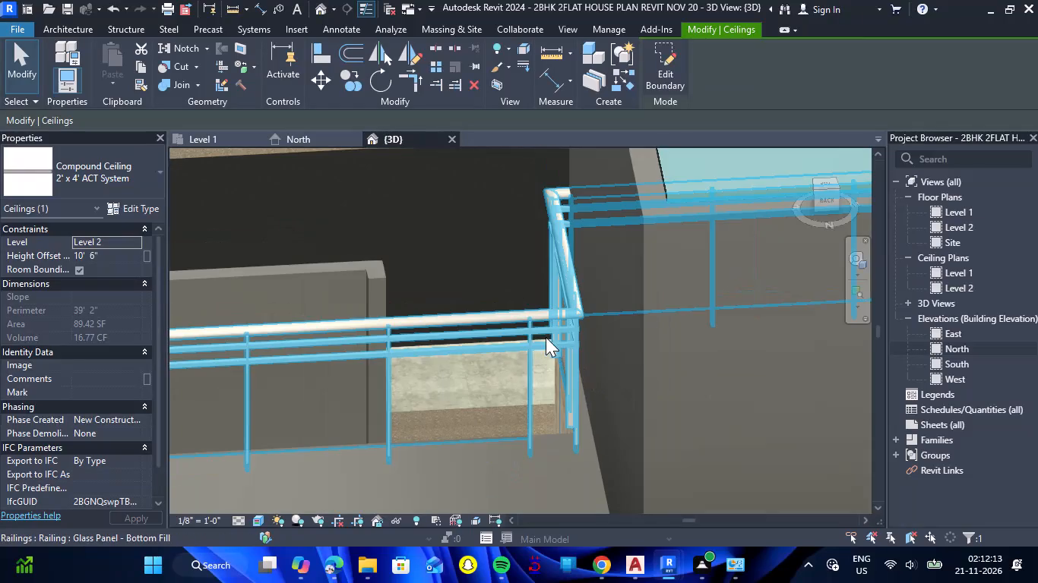
drag(553, 455, 511, 455)
right_drag(553, 455, 511, 455)
shift+drag(536, 464, 529, 450)
shift+right_drag(536, 464, 529, 450)
scroll(549, 312, up, 5)
click(552, 415)
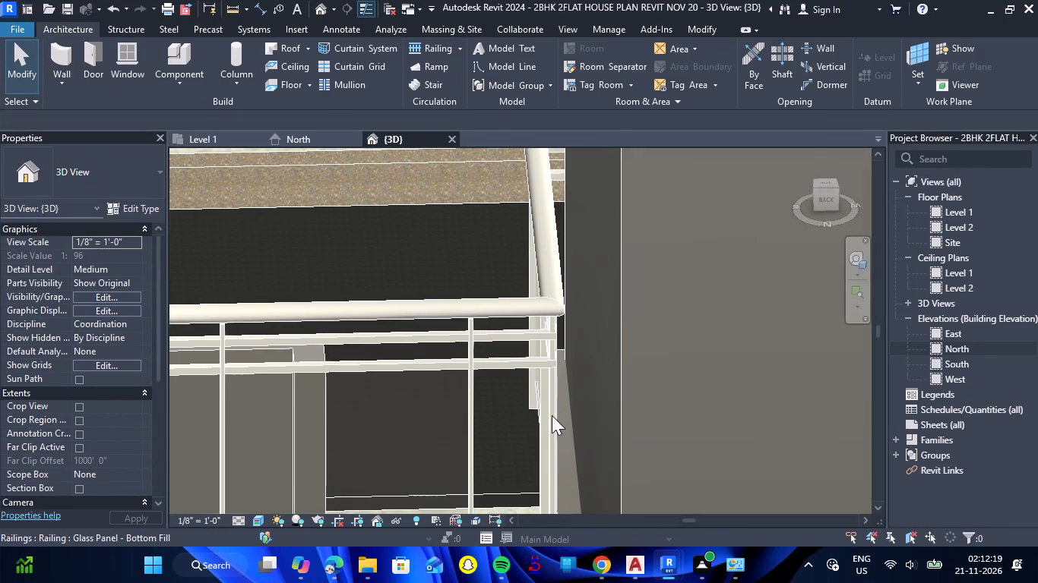
key(Right)
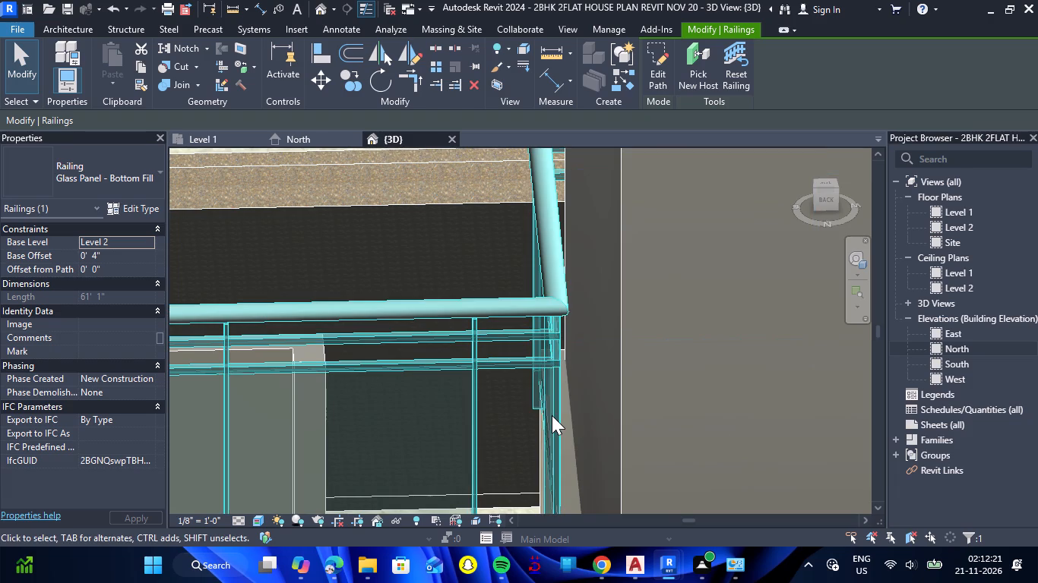
key(Right)
key(Right)
key(Right)
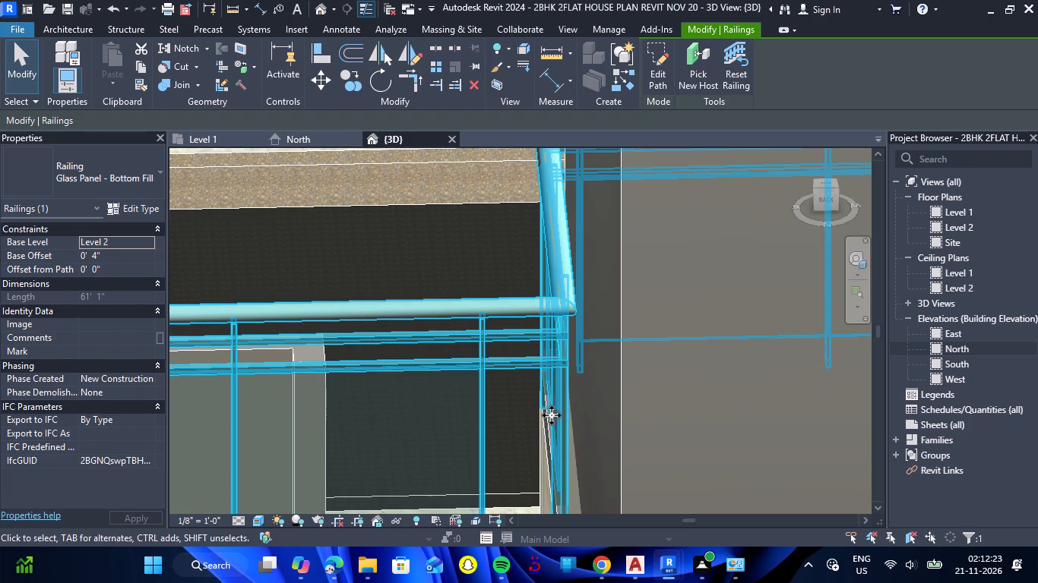
key(Right)
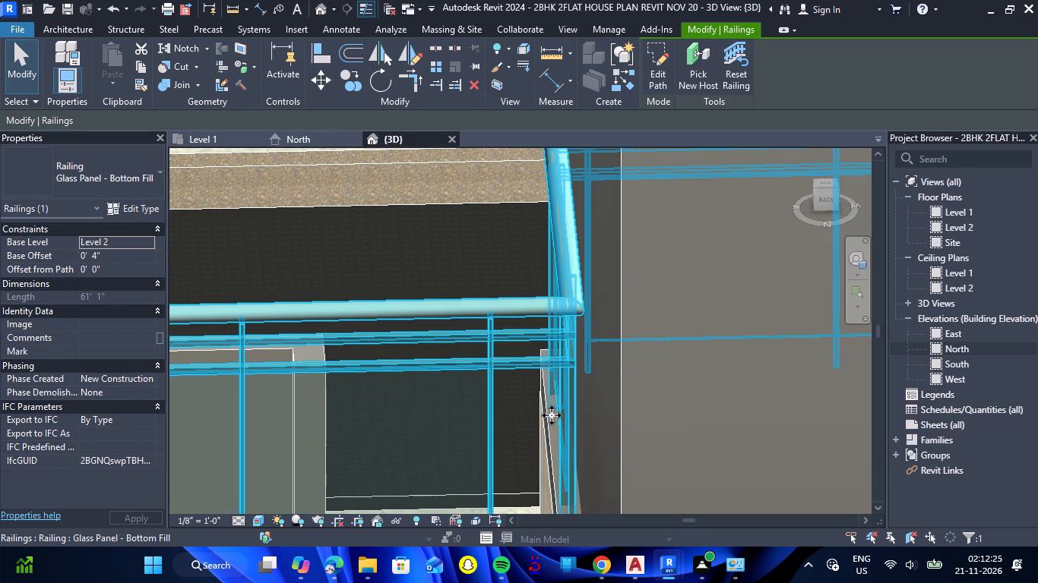
key(Escape)
Check the railing corner beside the stair room's west wall and nudge the glass railing slightly back east.
scroll(552, 415, up, 1)
scroll(551, 415, down, 6)
scroll(488, 414, down, 6)
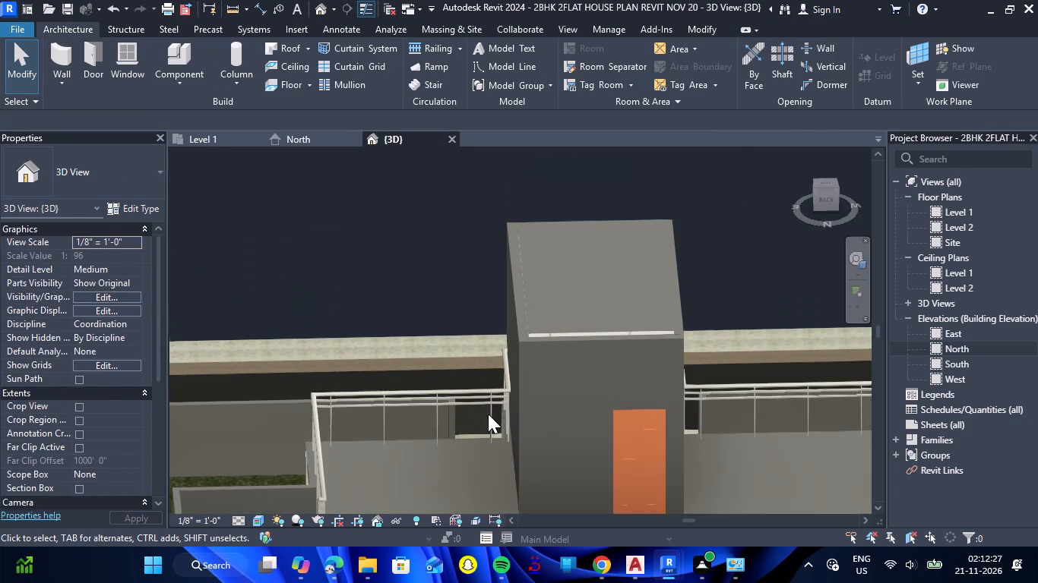
scroll(555, 431, down, 5)
scroll(658, 454, up, 7)
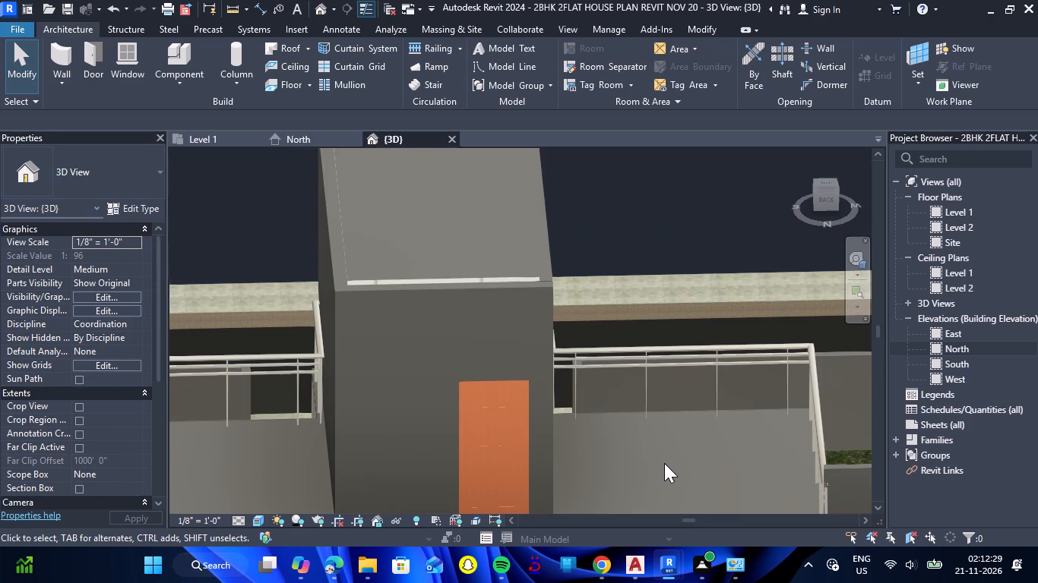
shift+click(653, 461)
shift+right_click(653, 461)
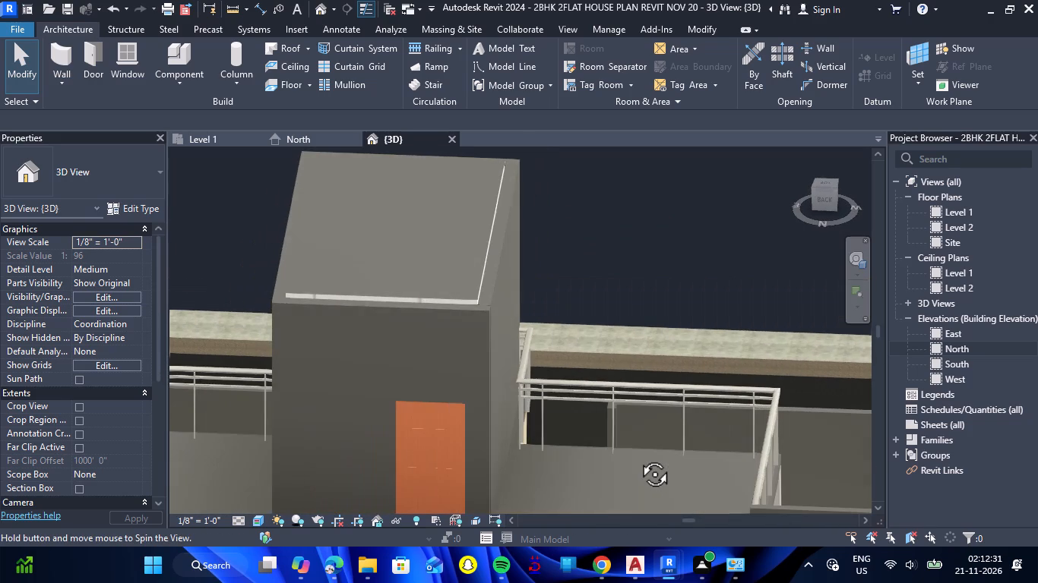
scroll(531, 381, up, 5)
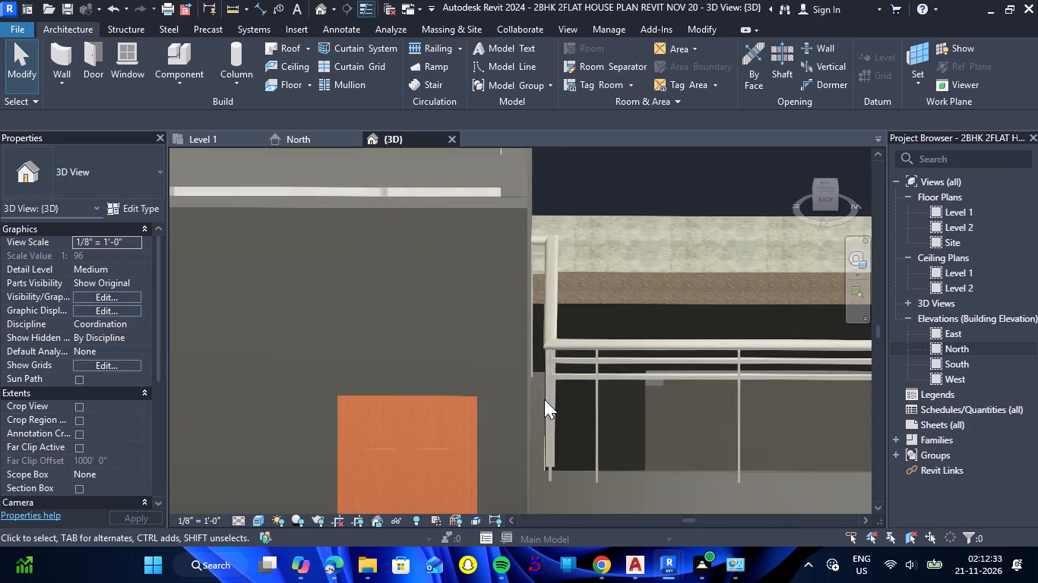
click(549, 402)
key(Left)
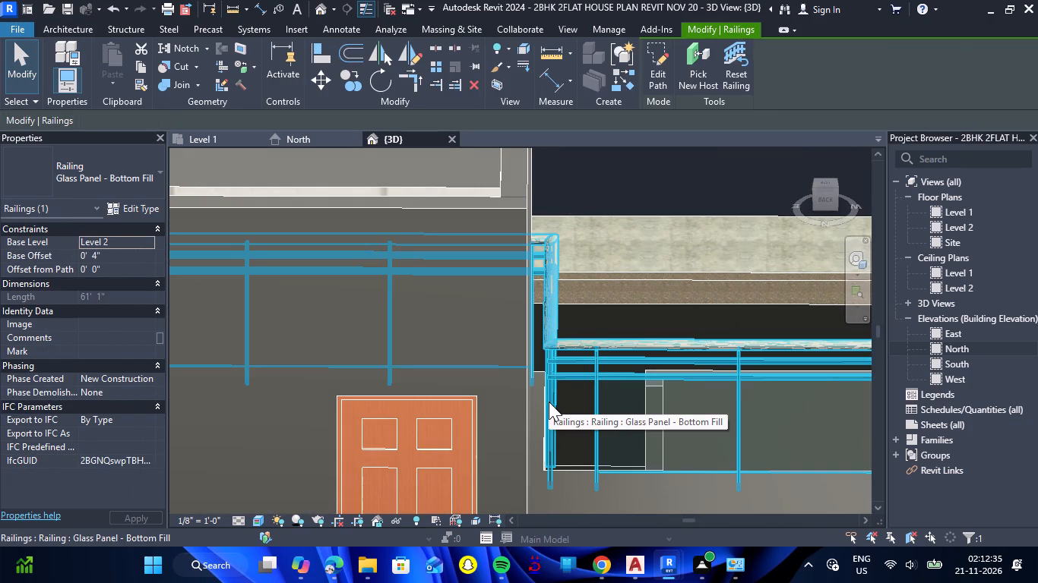
key(Left)
key(Left)
key(Left)
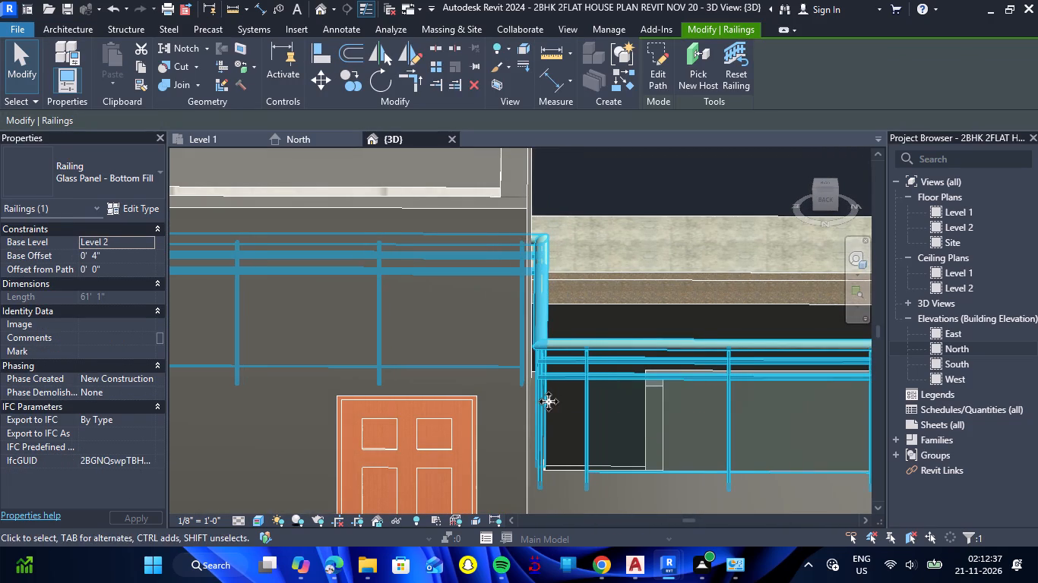